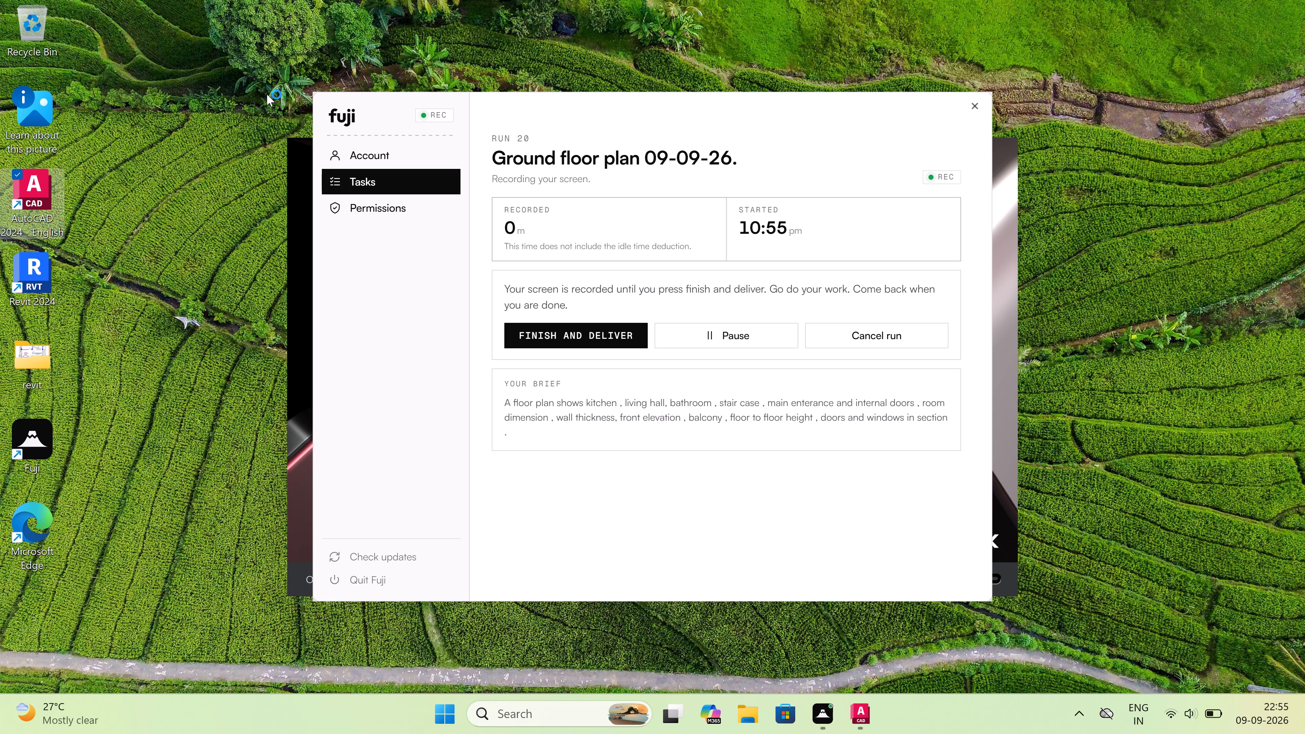
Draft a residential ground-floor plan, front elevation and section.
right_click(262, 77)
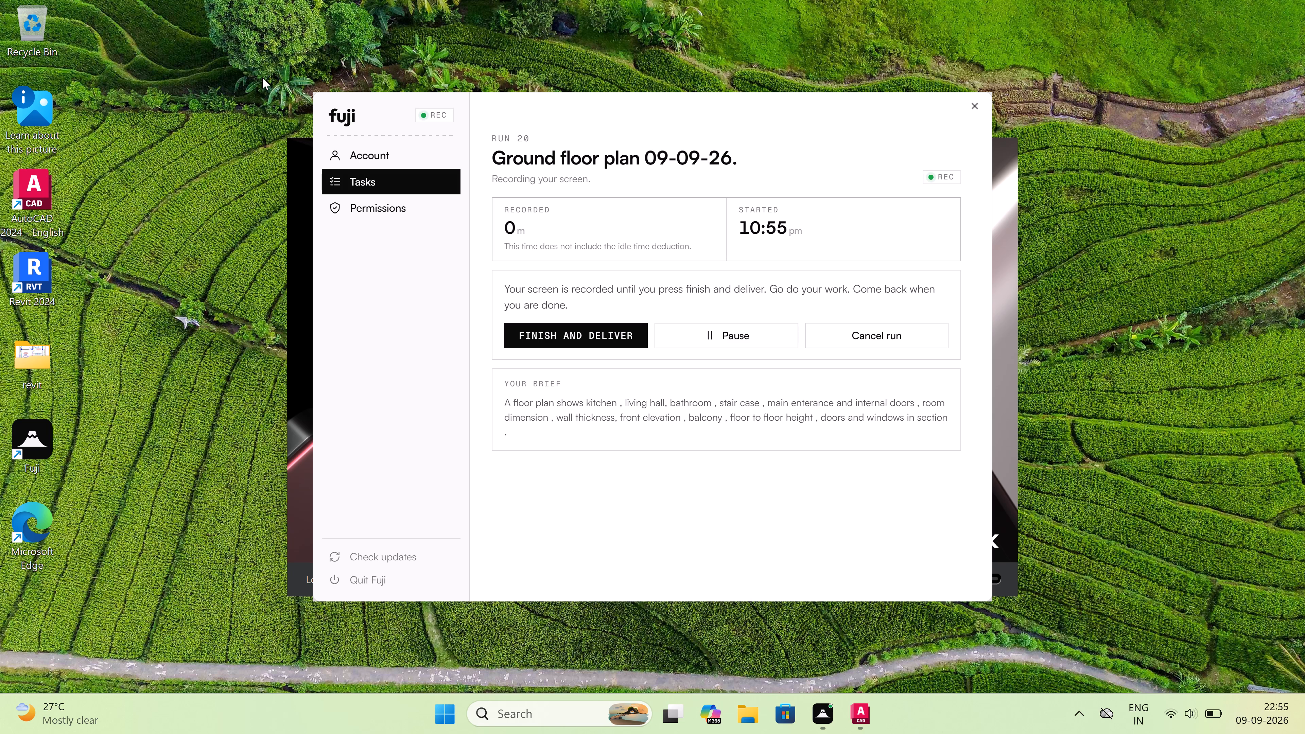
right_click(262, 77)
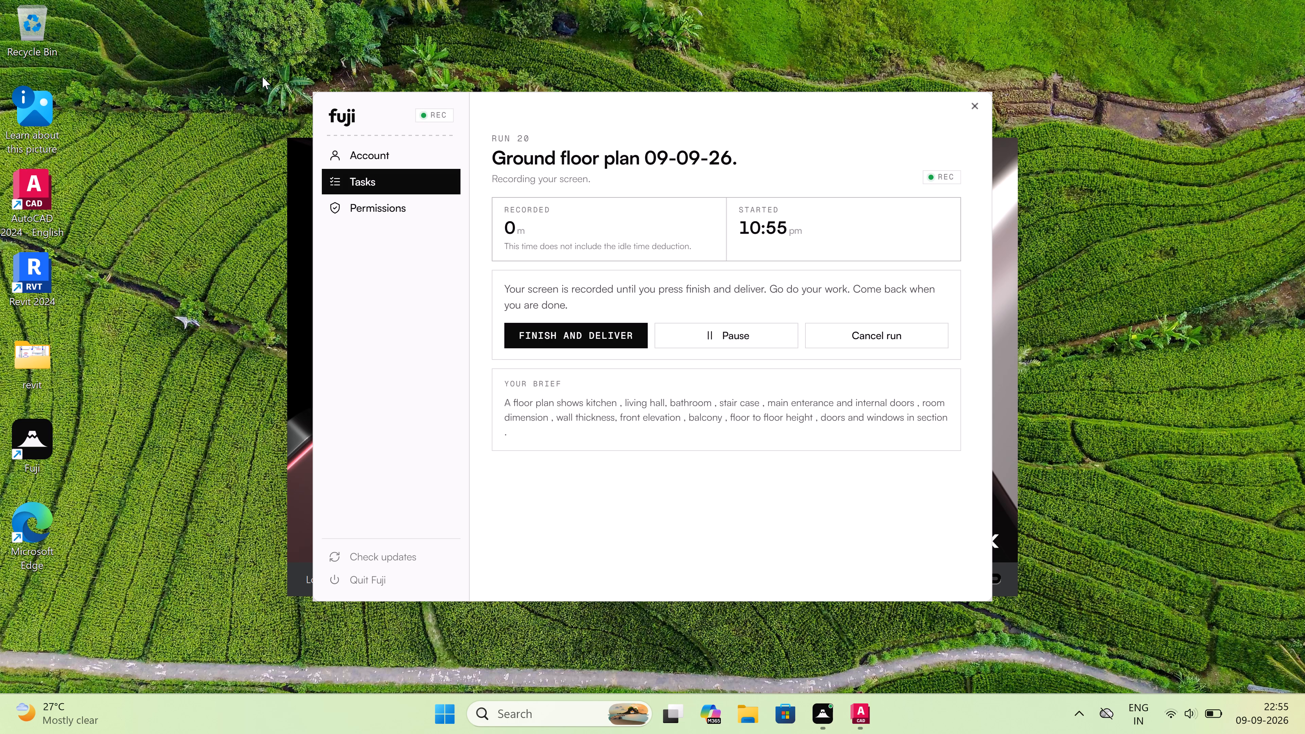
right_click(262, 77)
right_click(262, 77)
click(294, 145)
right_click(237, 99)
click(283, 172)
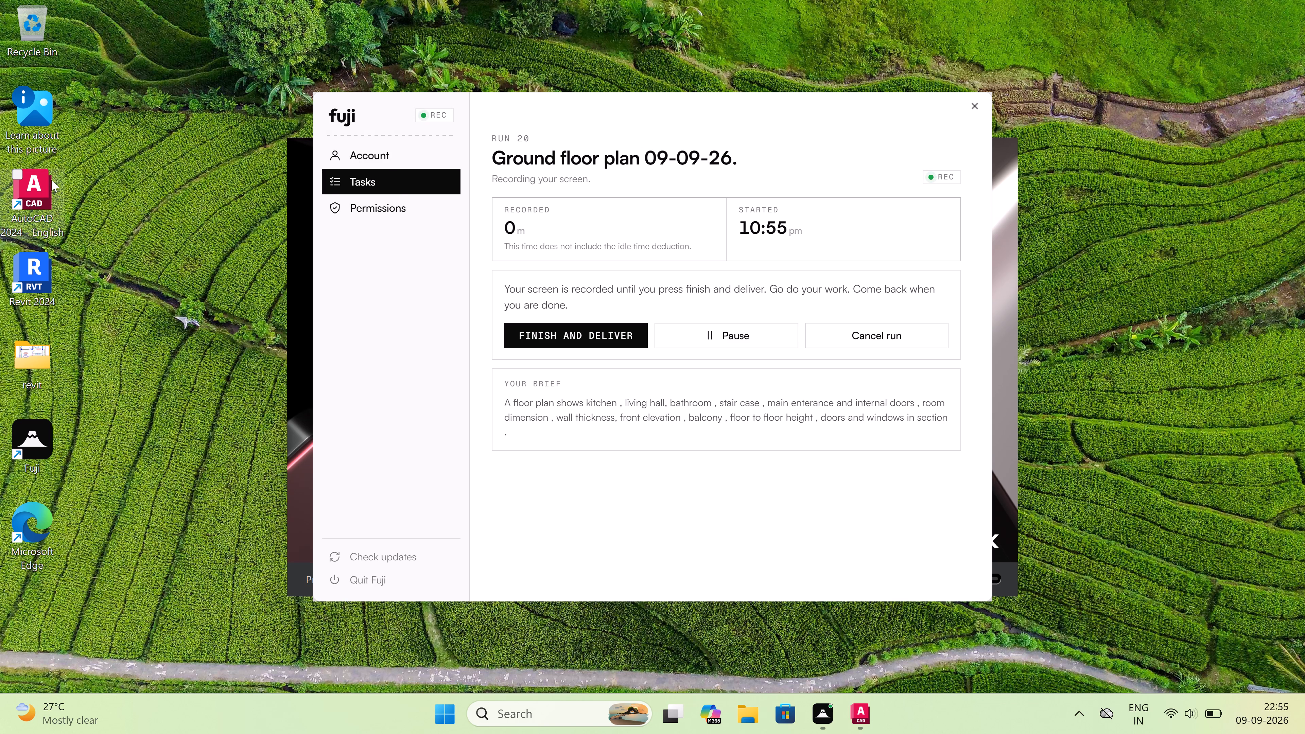
Launch AutoCAD 2024 from the desktop and create a new blank drawing.
double_click(31, 176)
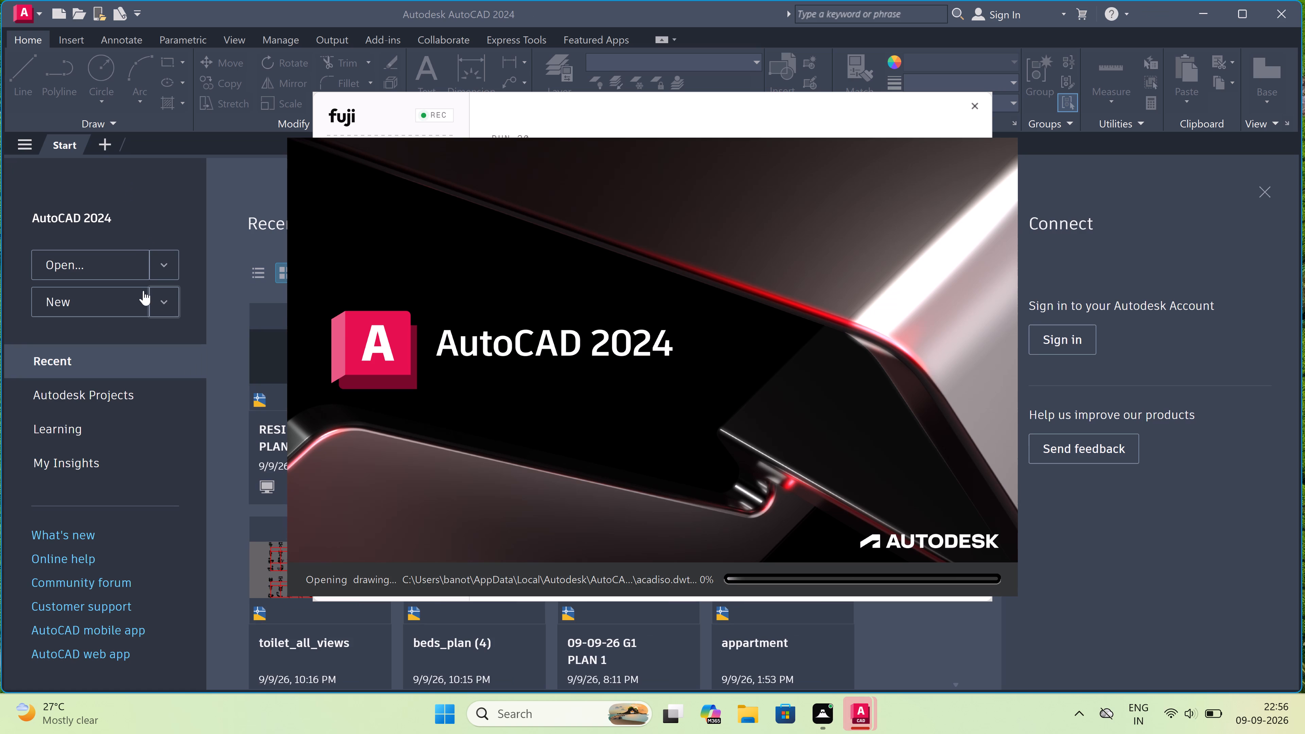
triple_click(118, 297)
click(118, 297)
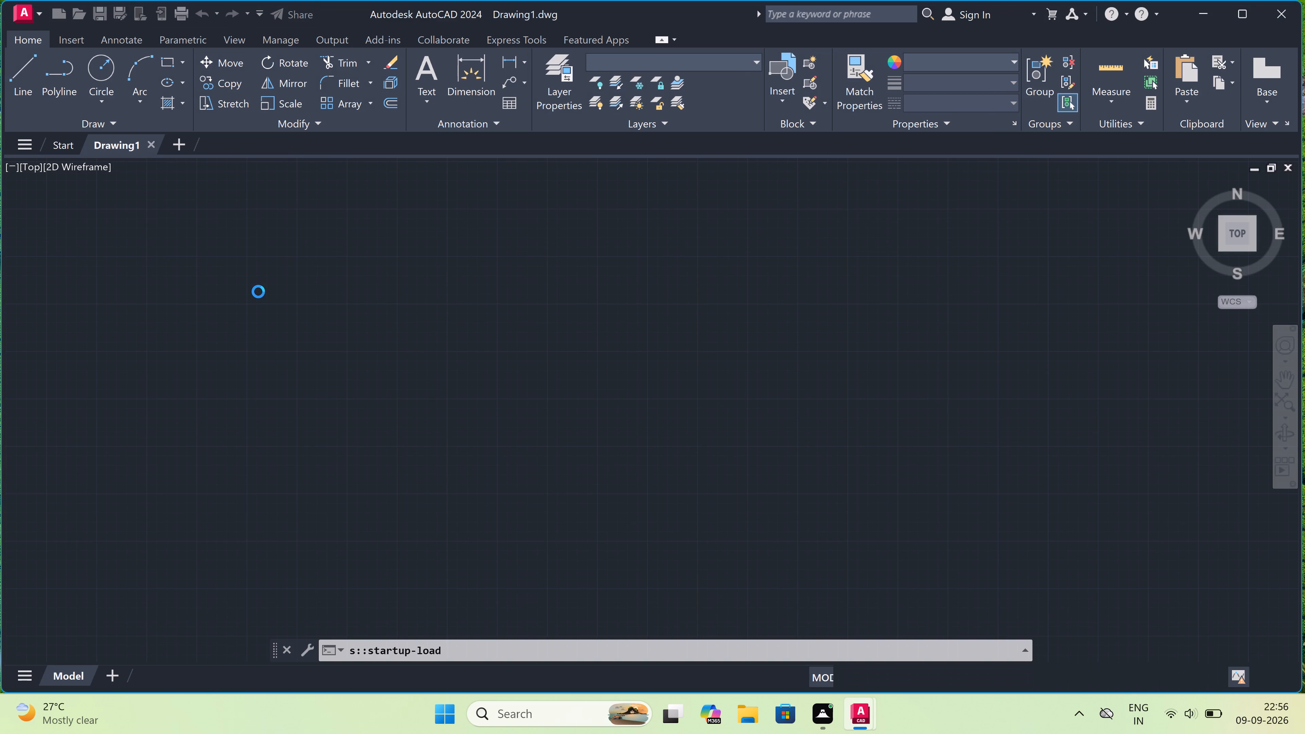
Configure the drawing units to Engineering length type with 0'-0" precision and an insertion scale in inches.
scroll(259, 292, down, 2)
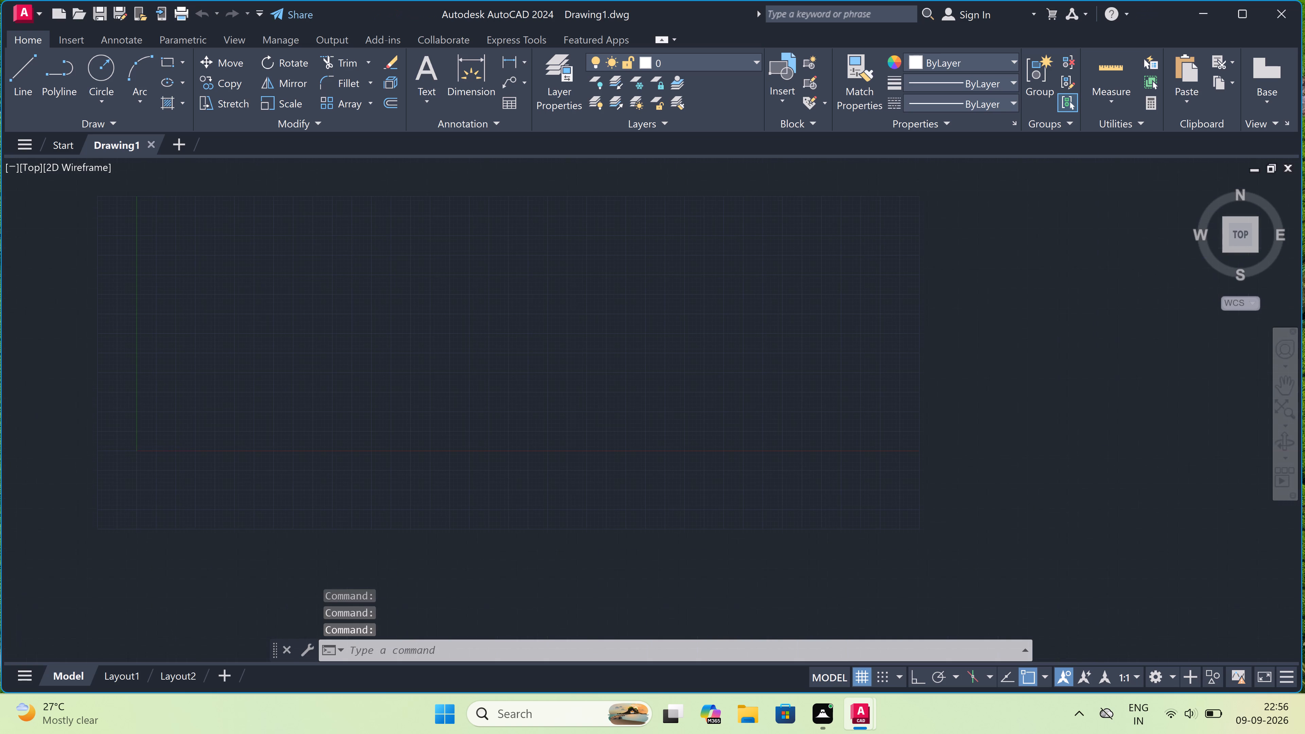
scroll(264, 289, up, 5)
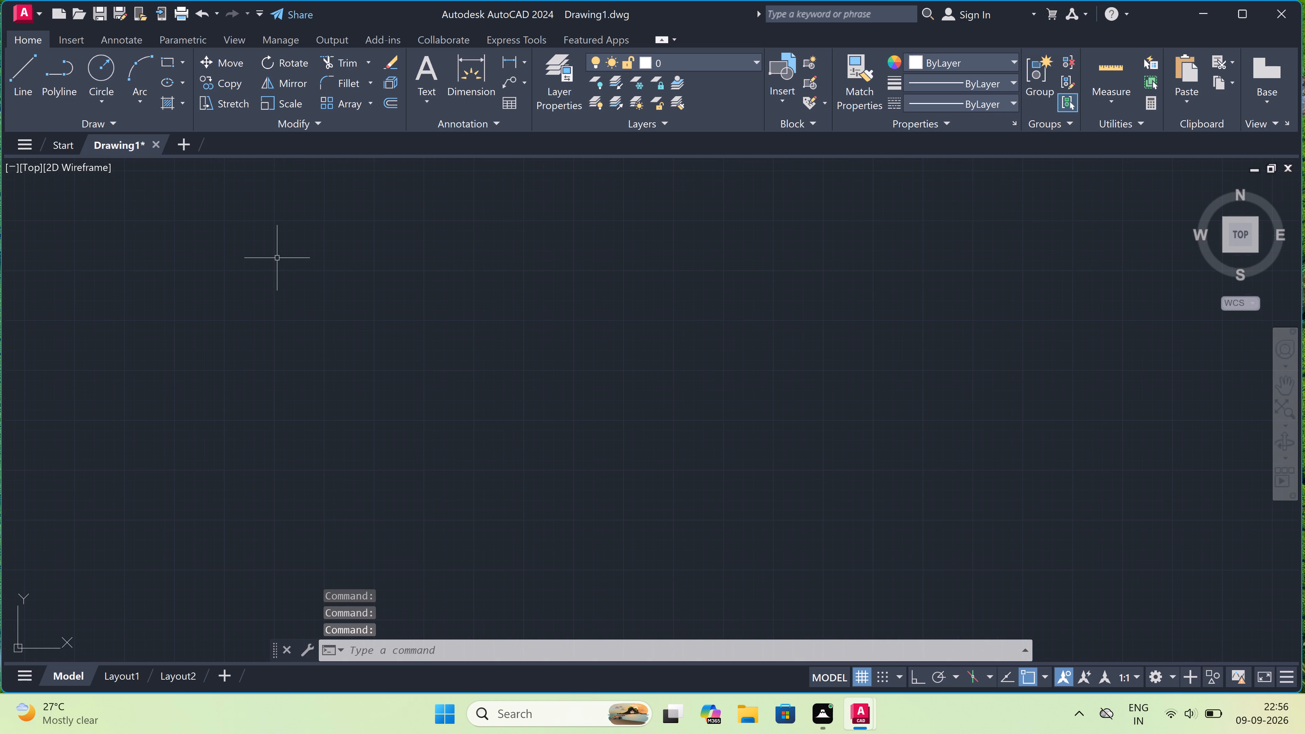
text(un)
key(space)
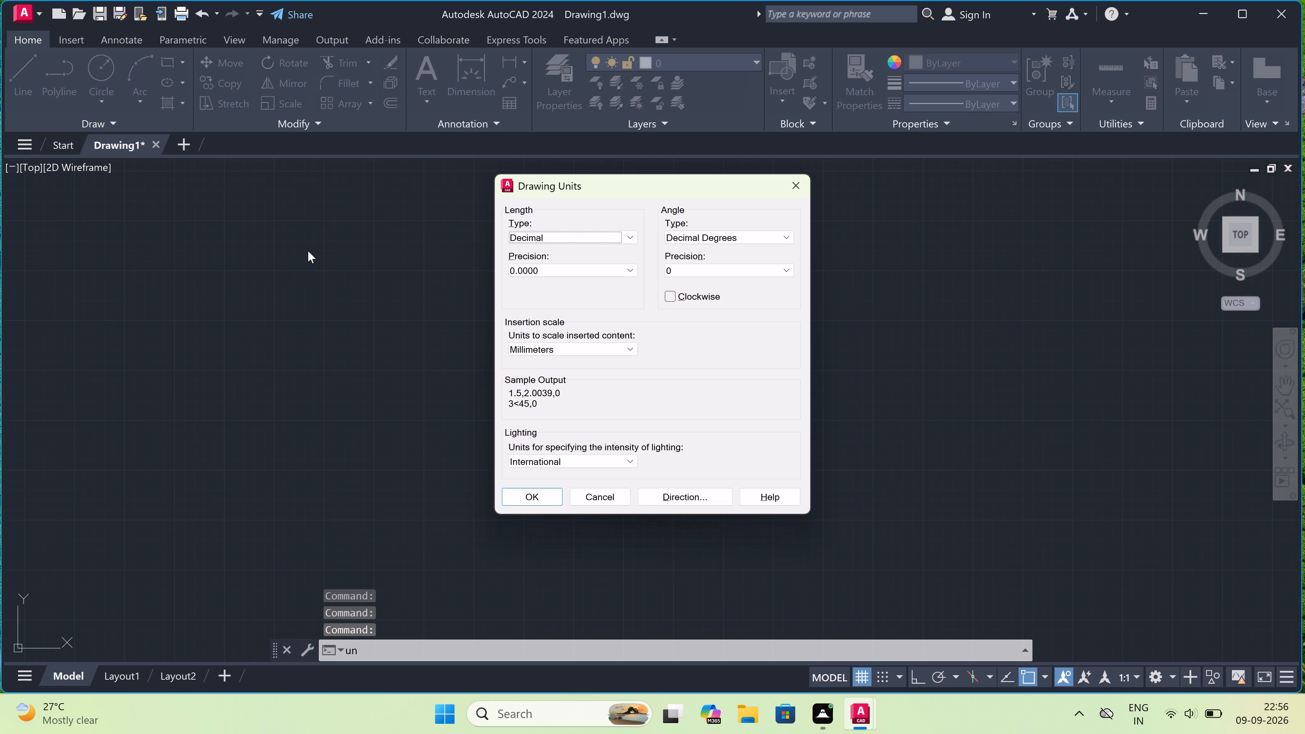
click(524, 237)
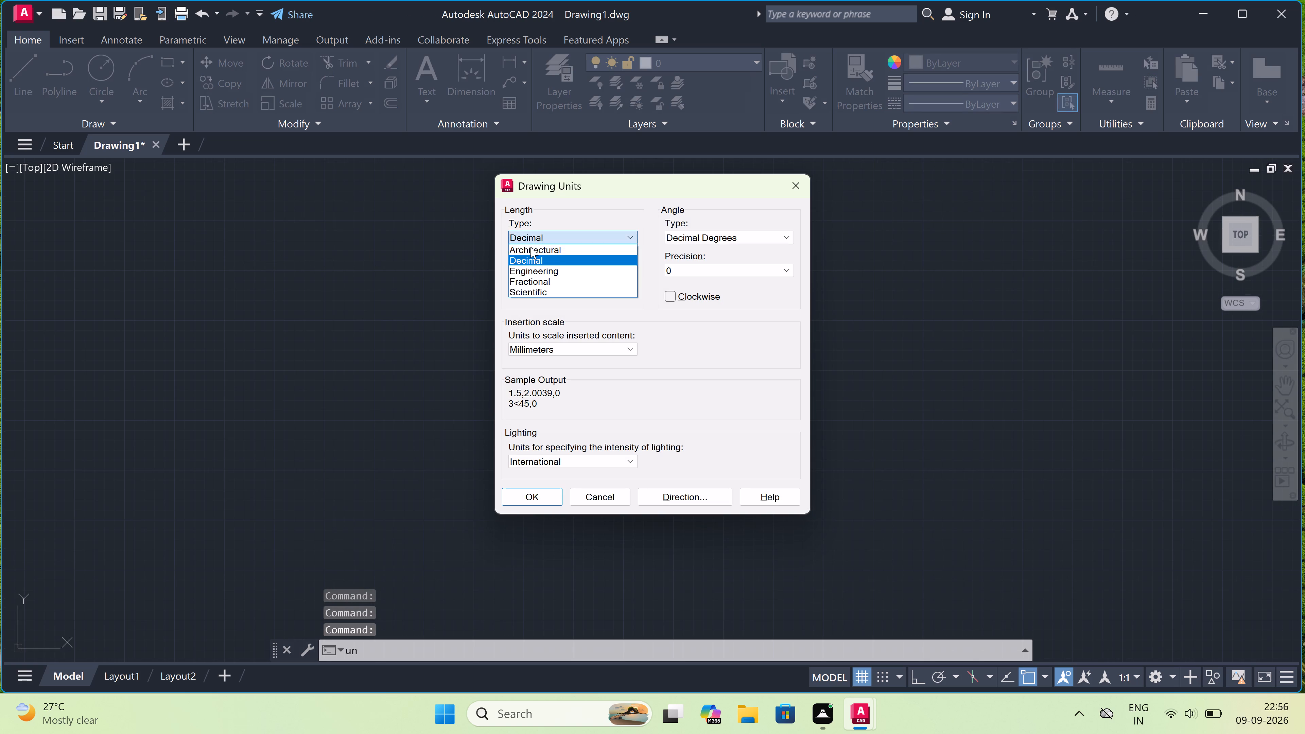
double_click(544, 267)
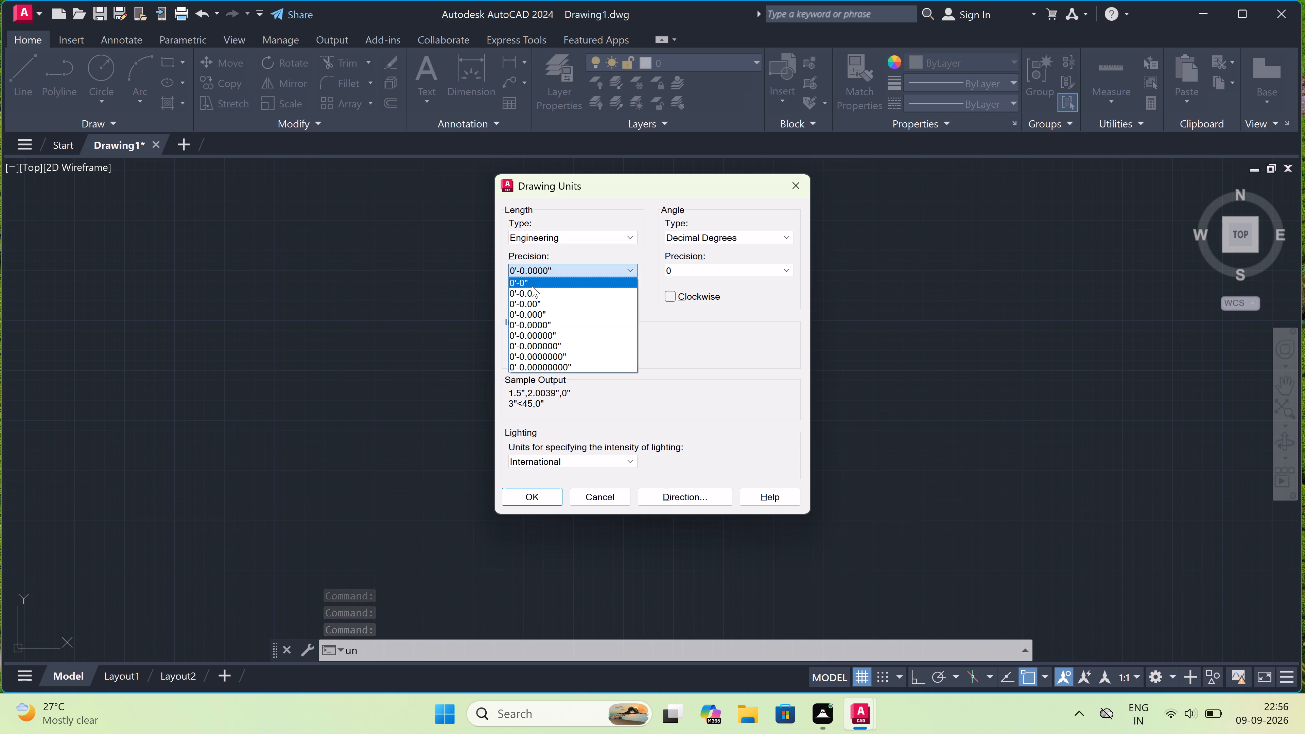
click(532, 282)
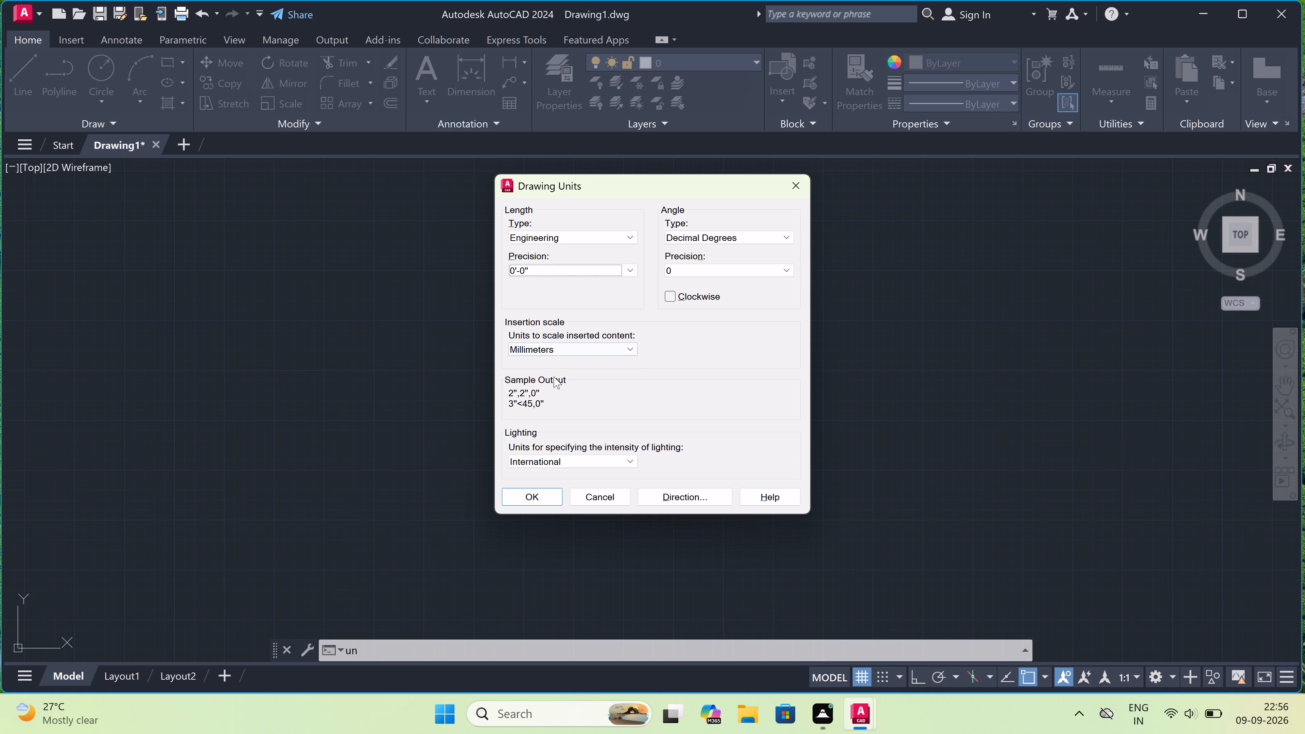
double_click(554, 347)
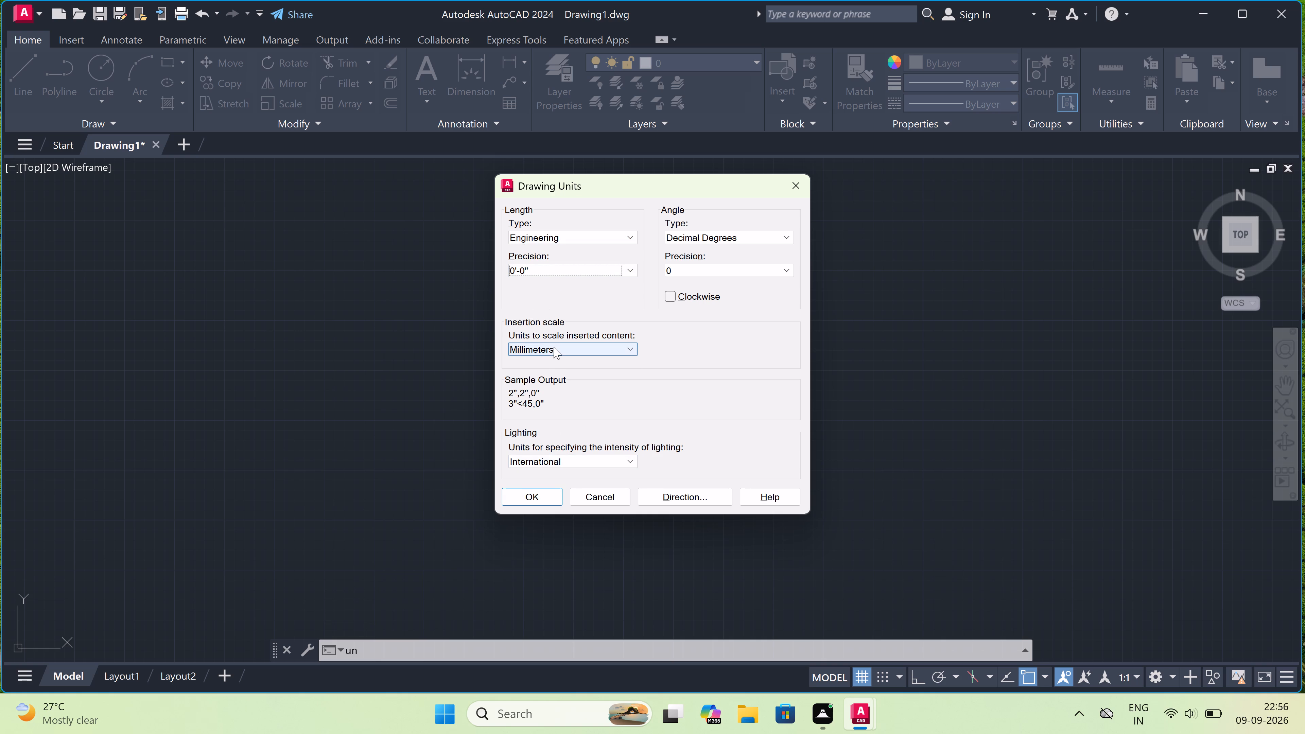
click(555, 348)
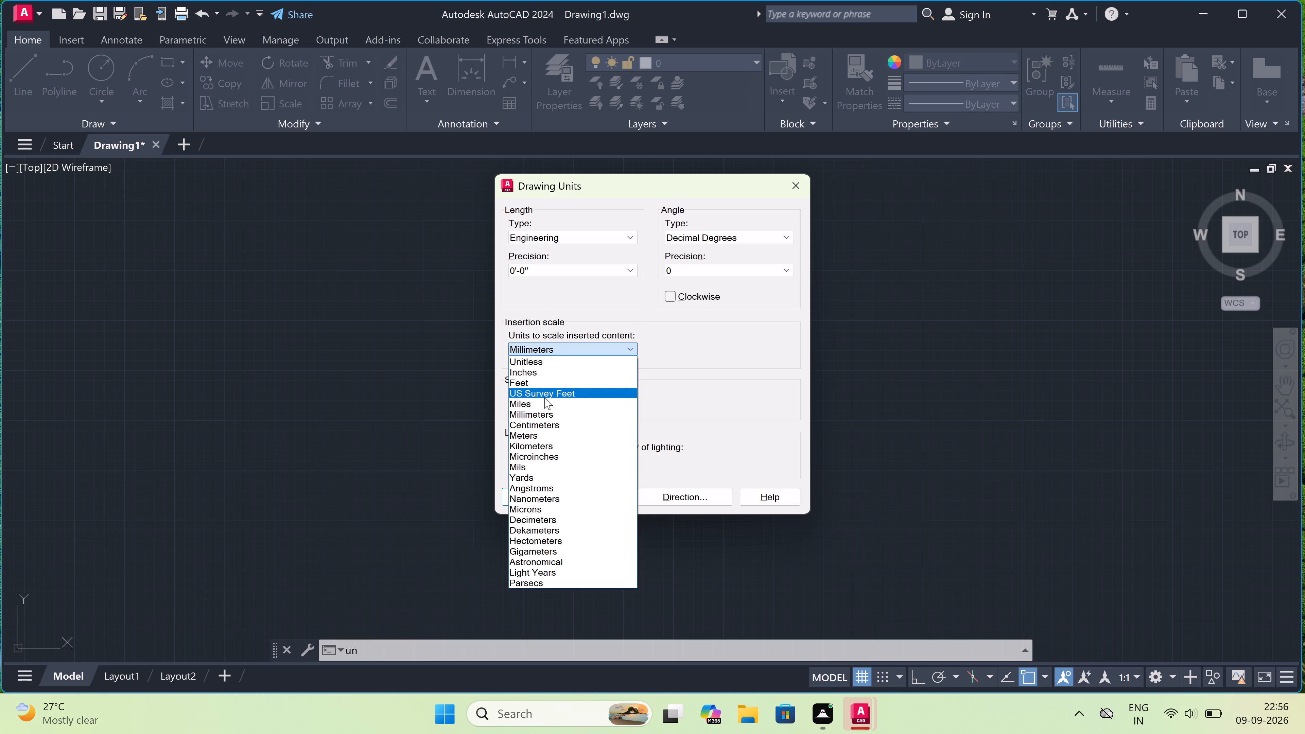
click(544, 371)
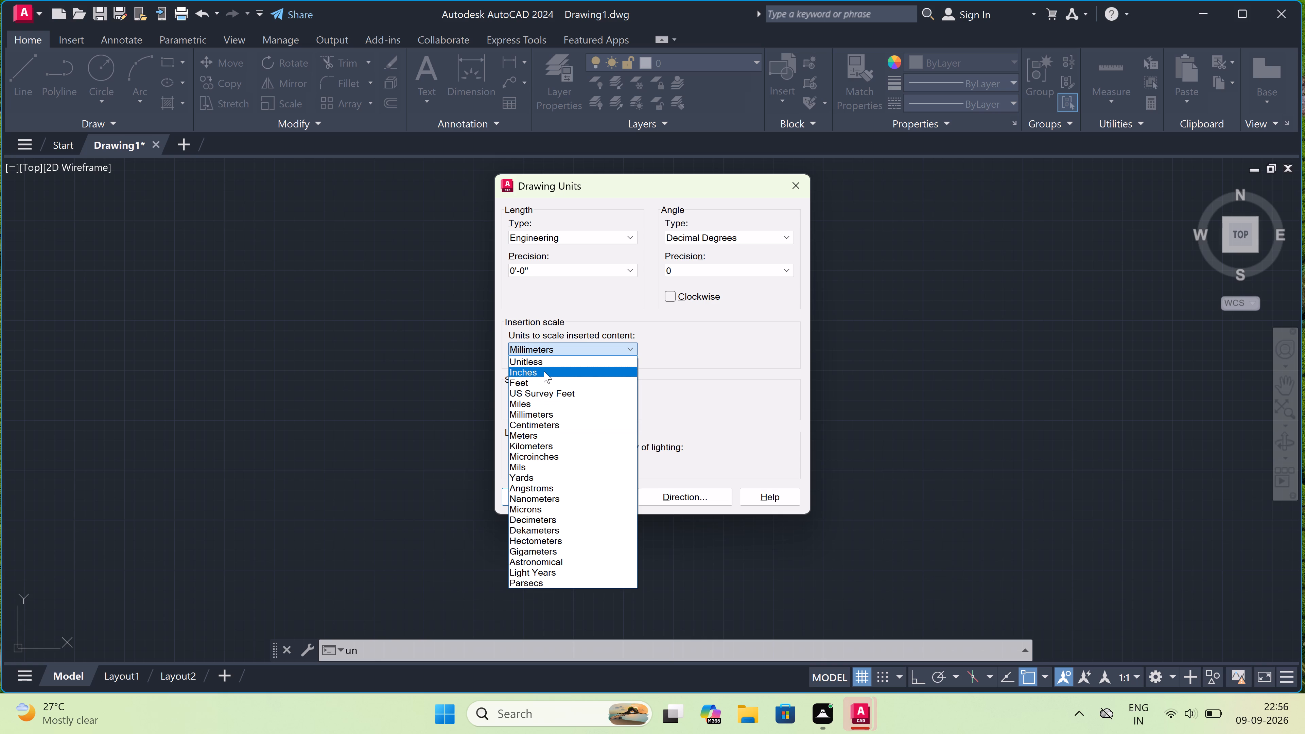
double_click(525, 495)
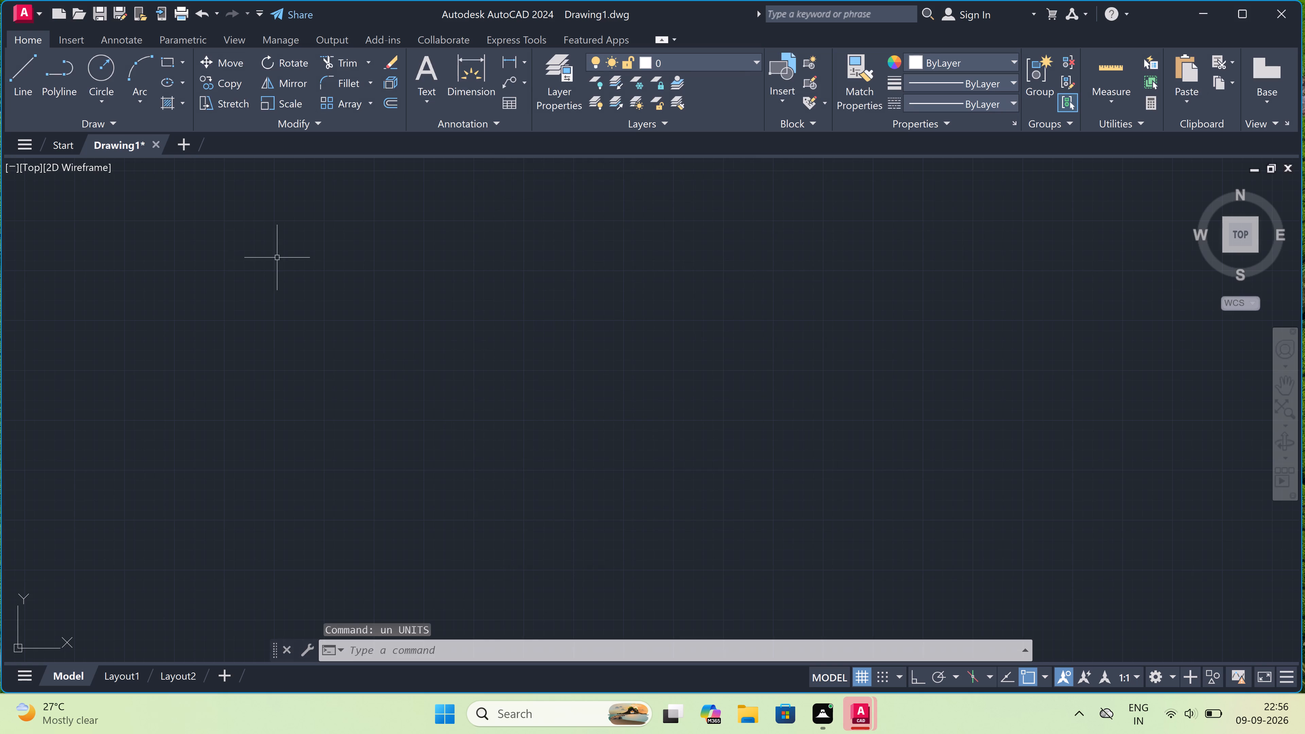
key(Escape)
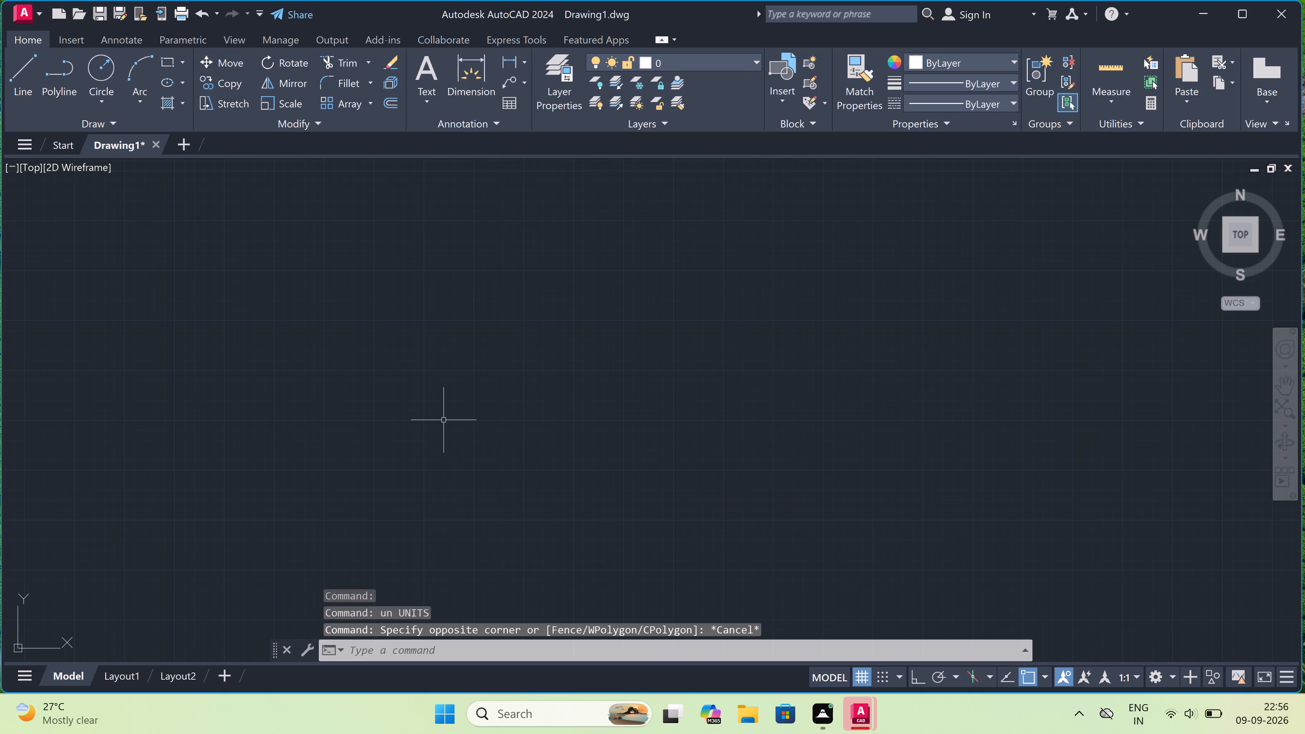
With ortho on, draw a vertical and a horizontal construction line crossing at one point in the upper part of the drawing area.
text(xl)
key(space)
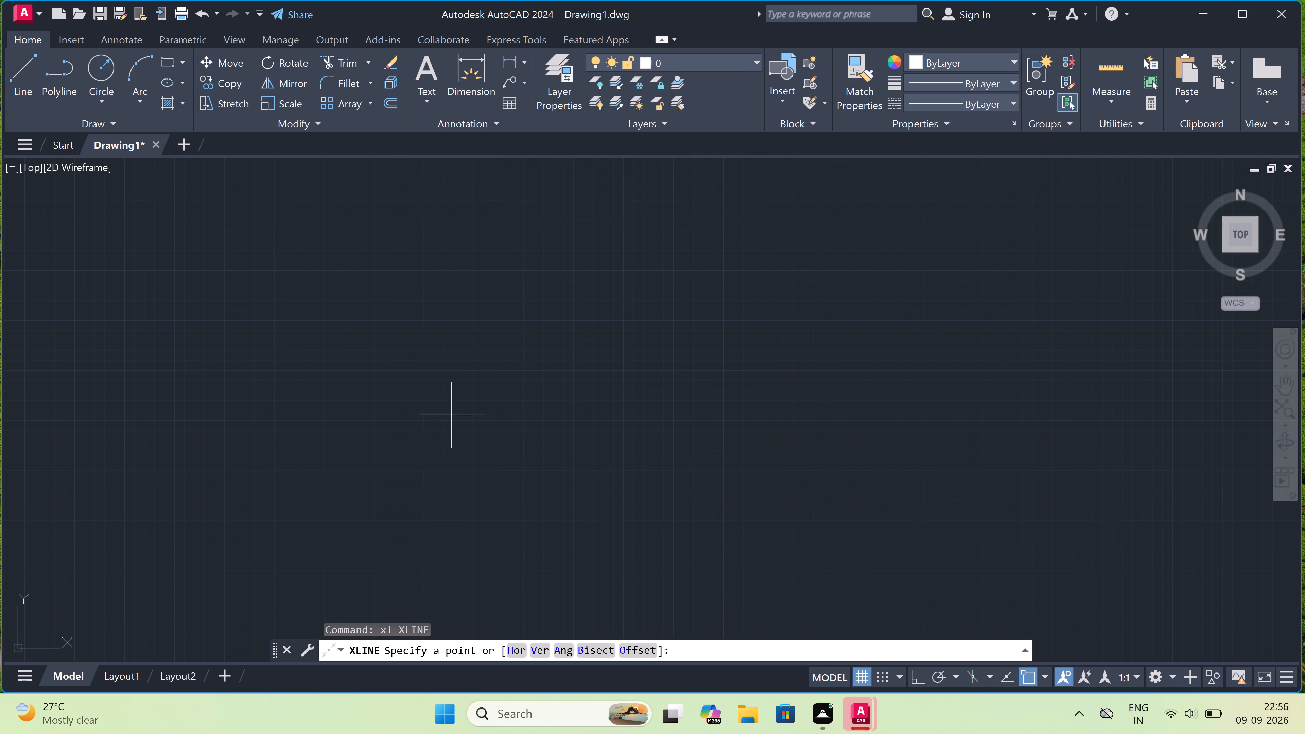
click(396, 192)
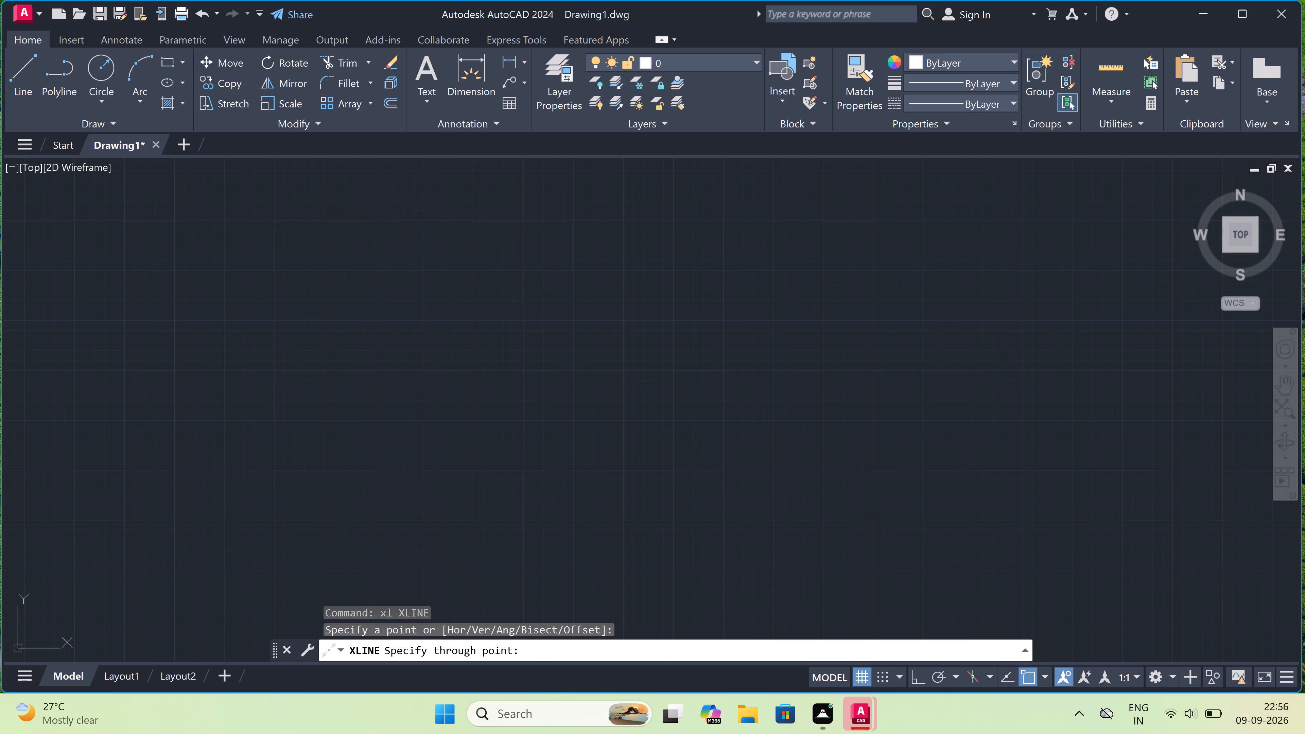
key(F8)
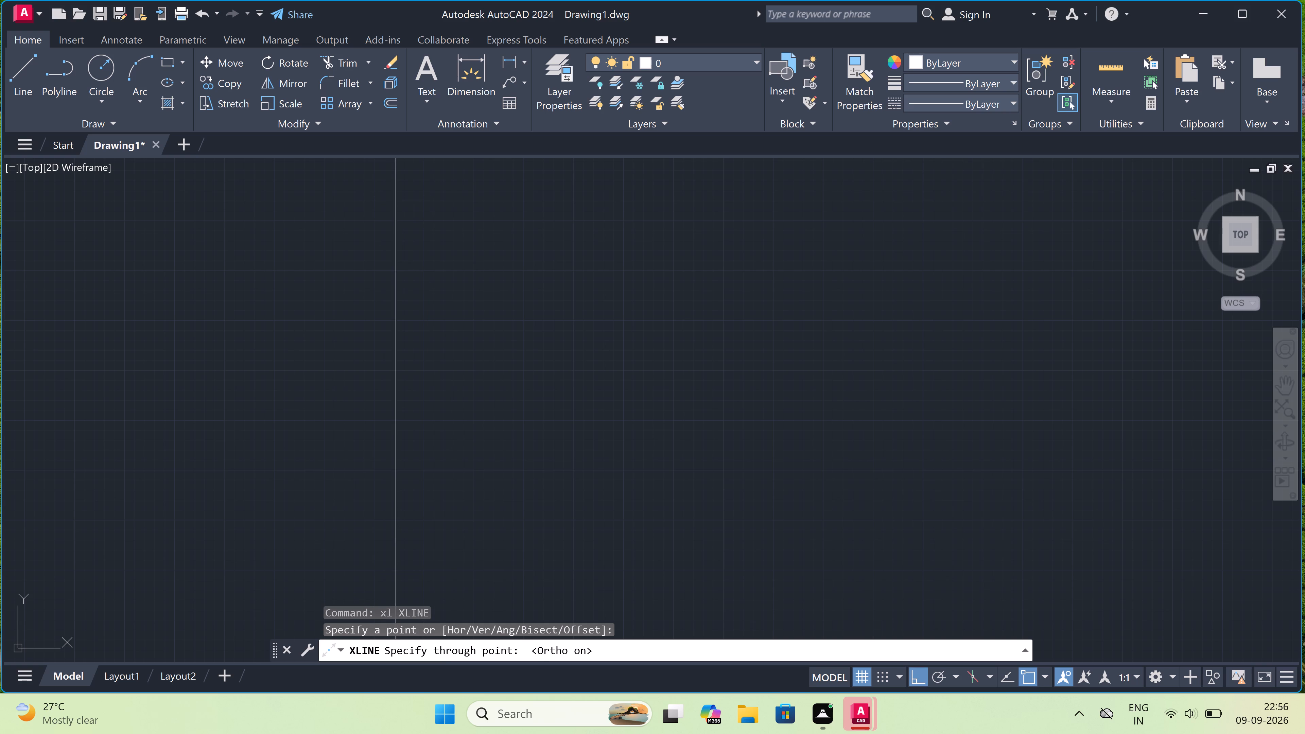
click(389, 285)
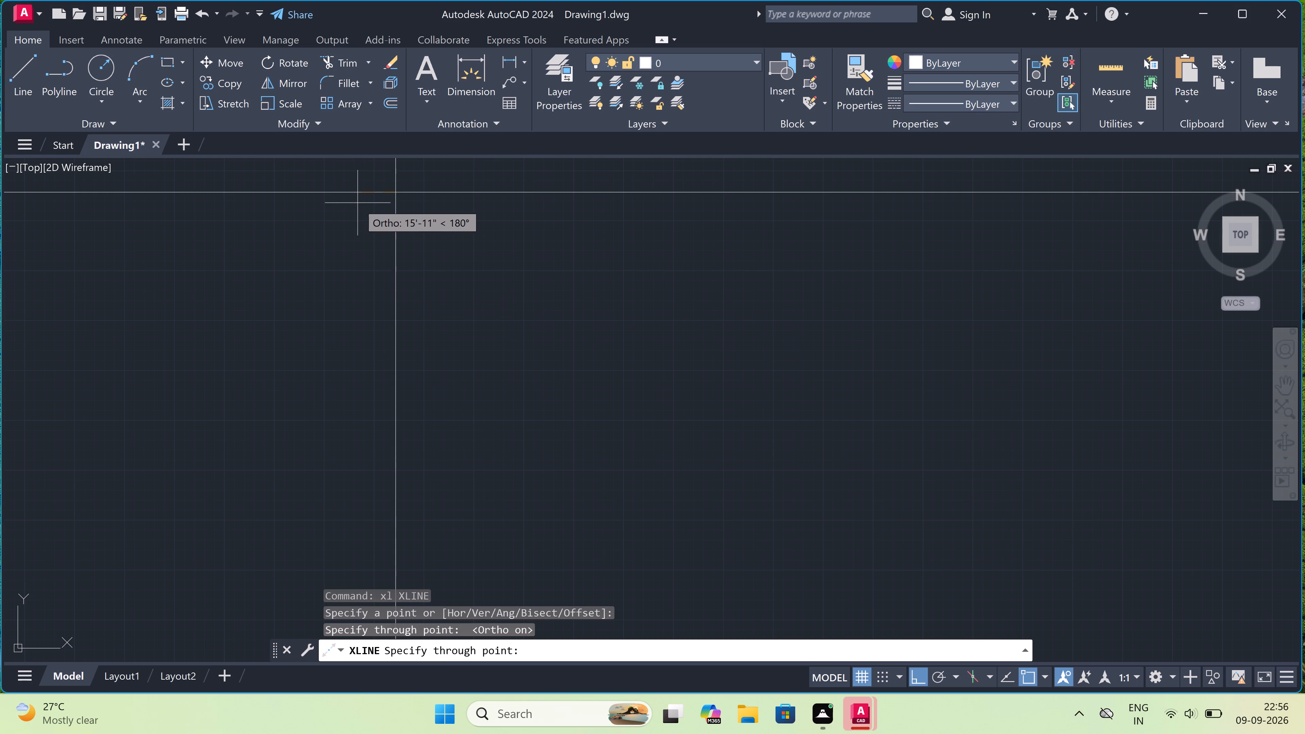
click(356, 202)
key(Escape)
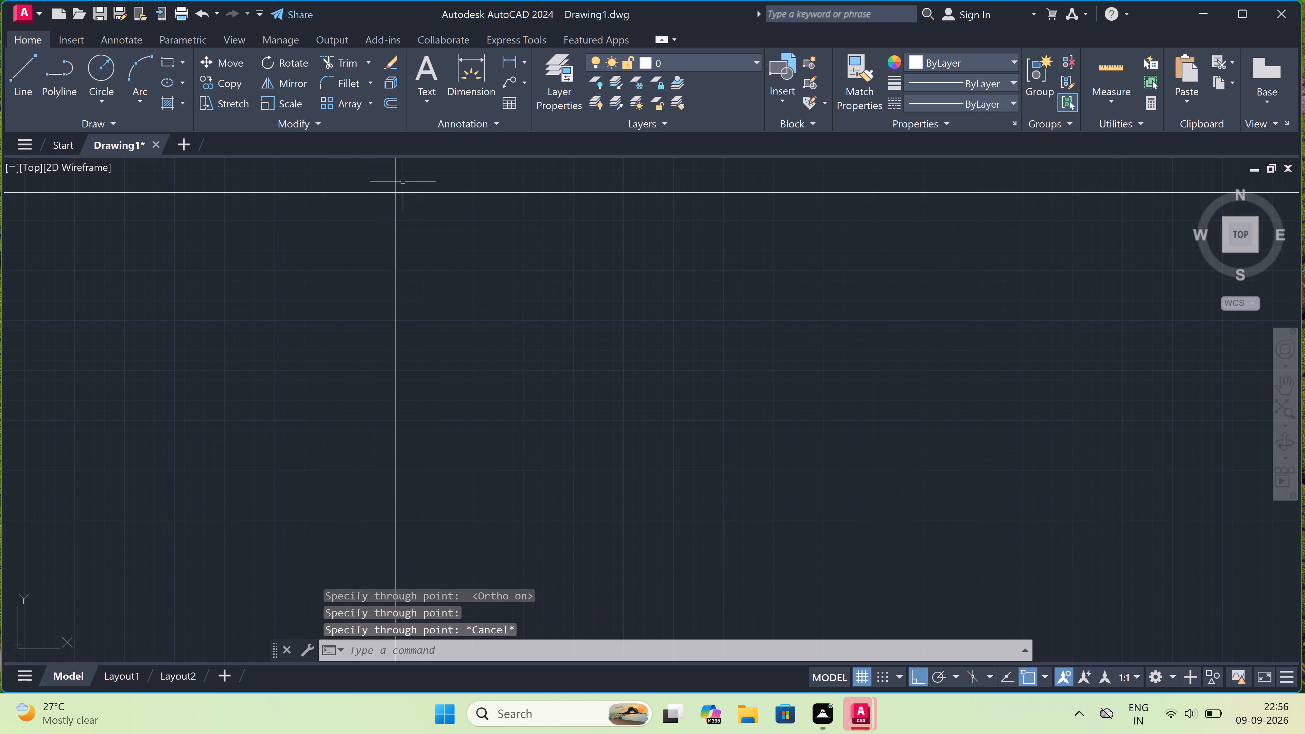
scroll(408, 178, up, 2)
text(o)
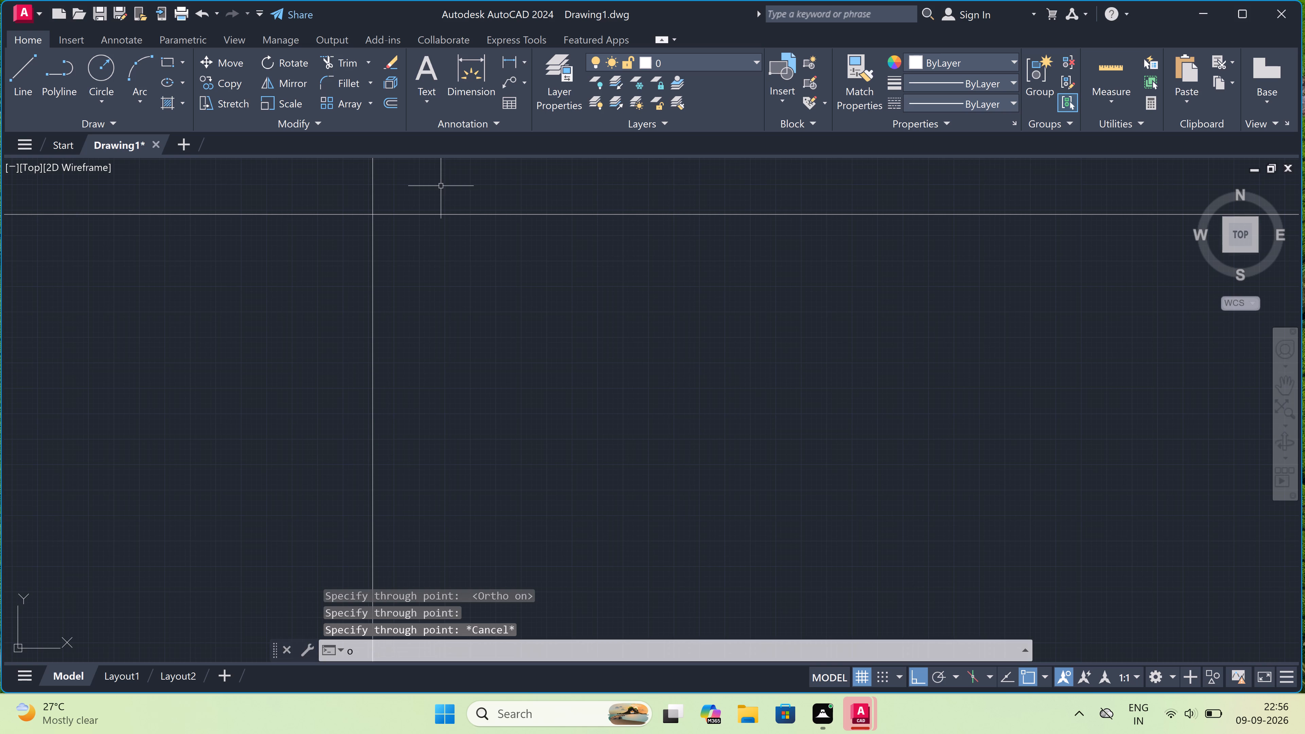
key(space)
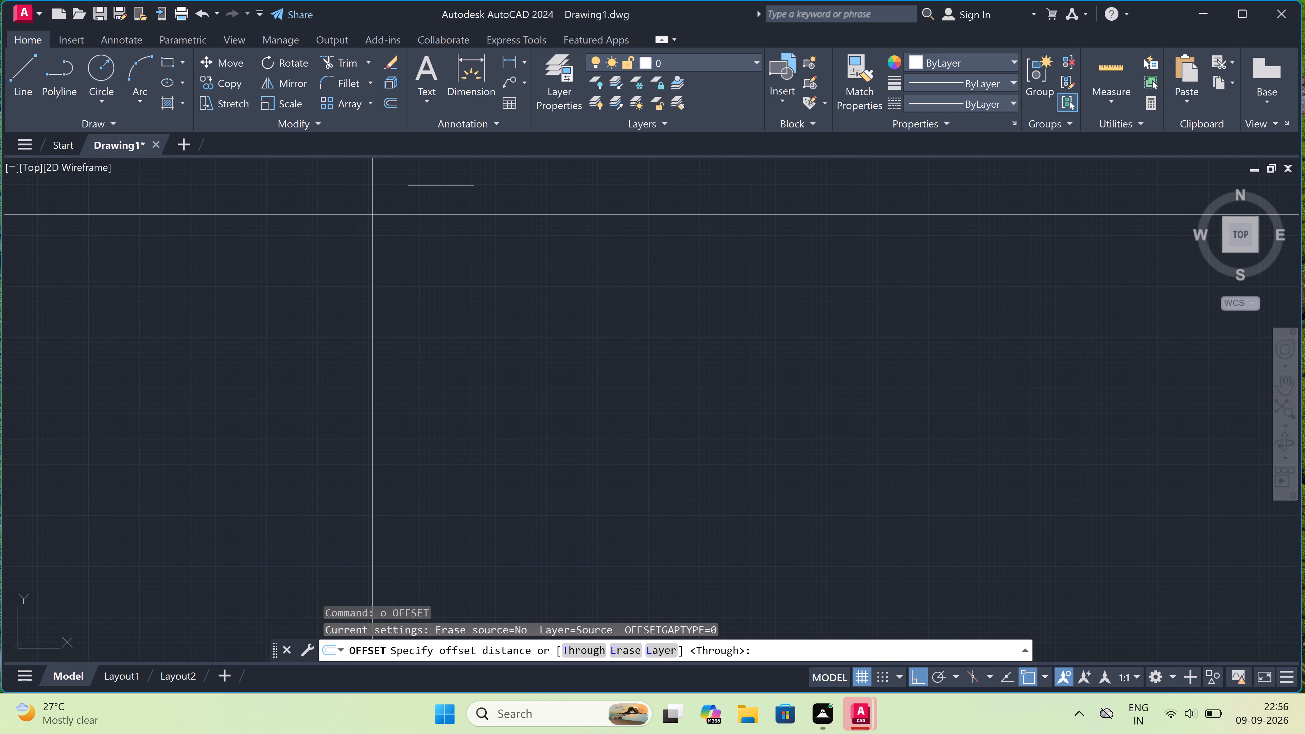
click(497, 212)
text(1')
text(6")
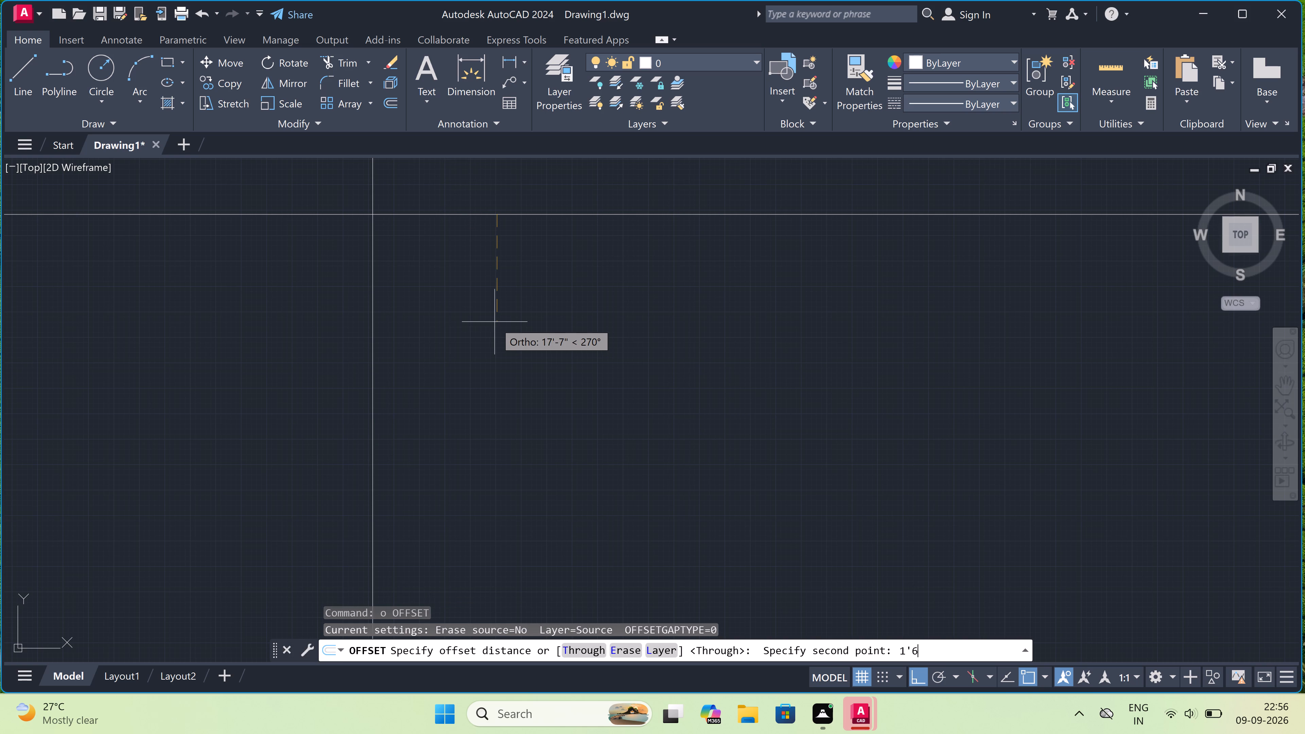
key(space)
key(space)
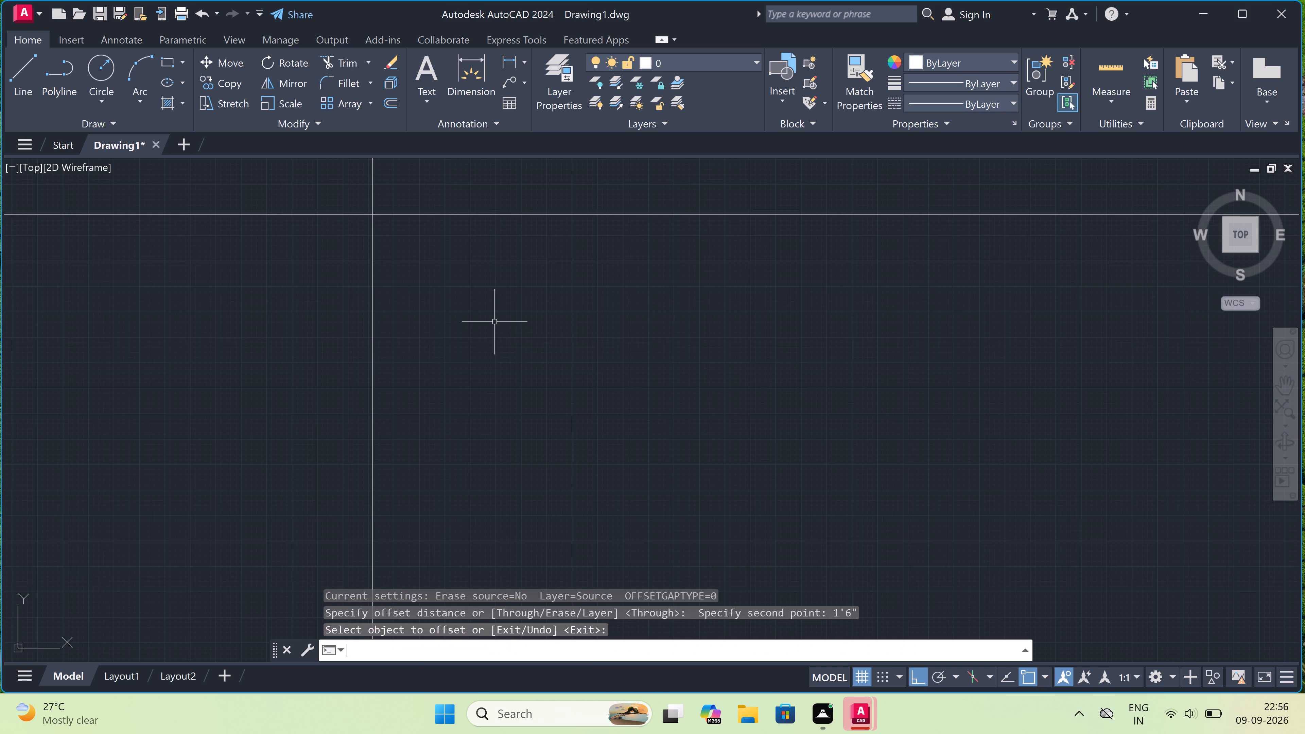
Offset the horizontal construction line 1'6" downward.
text(o)
key(space)
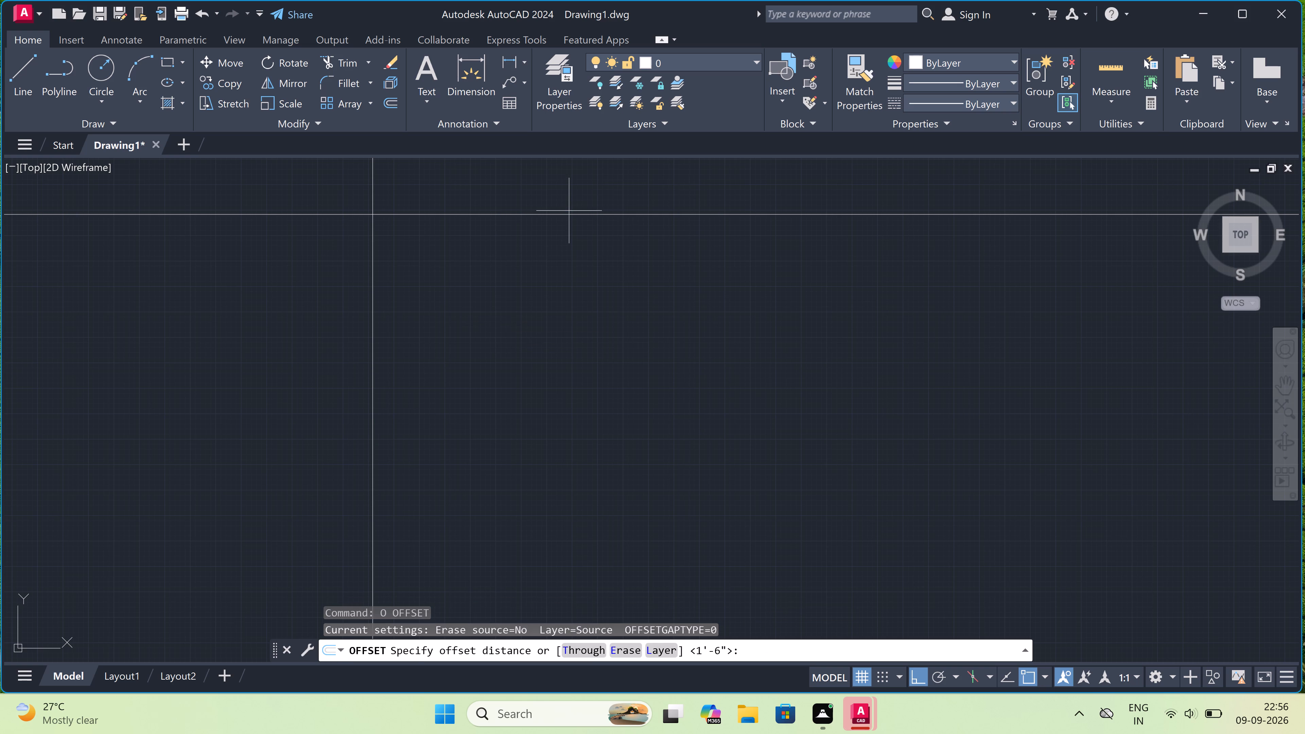
drag(569, 212, 572, 225)
text(1')
key(6)
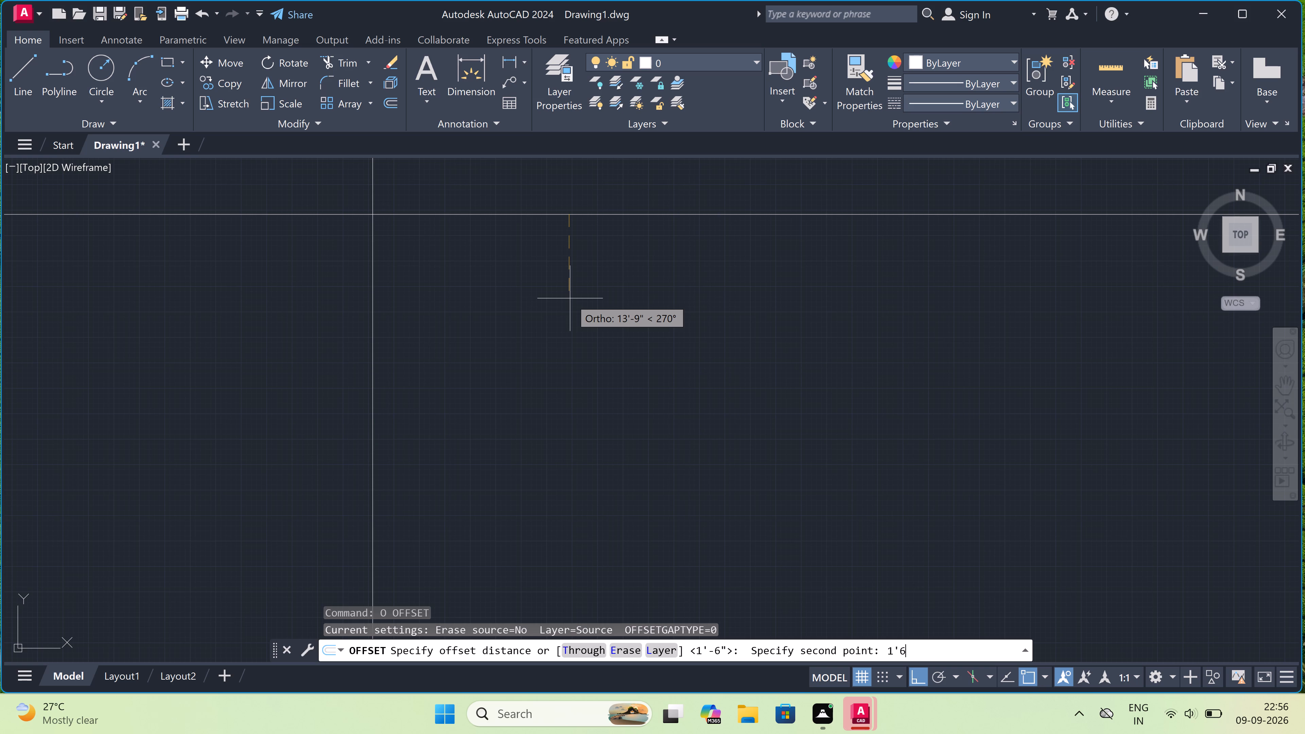
text(")
key(space)
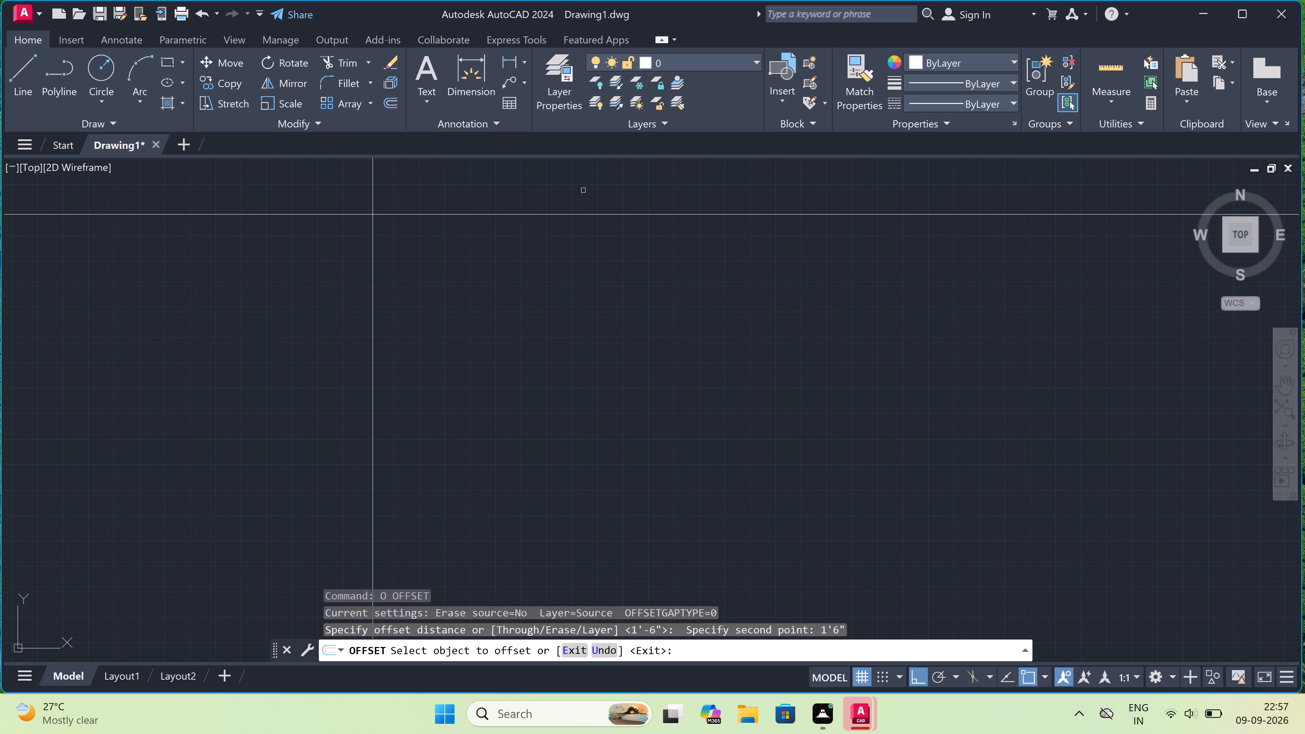
click(588, 214)
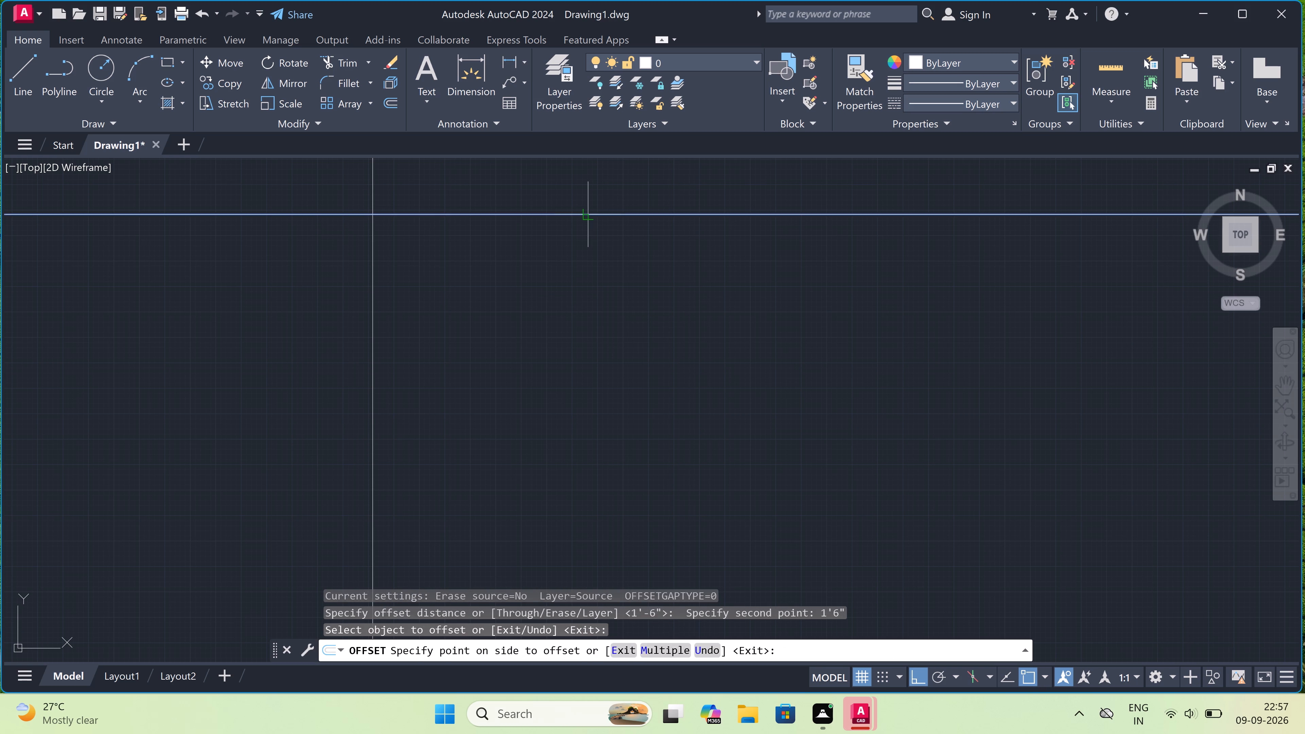
click(586, 253)
scroll(566, 206, up, 3)
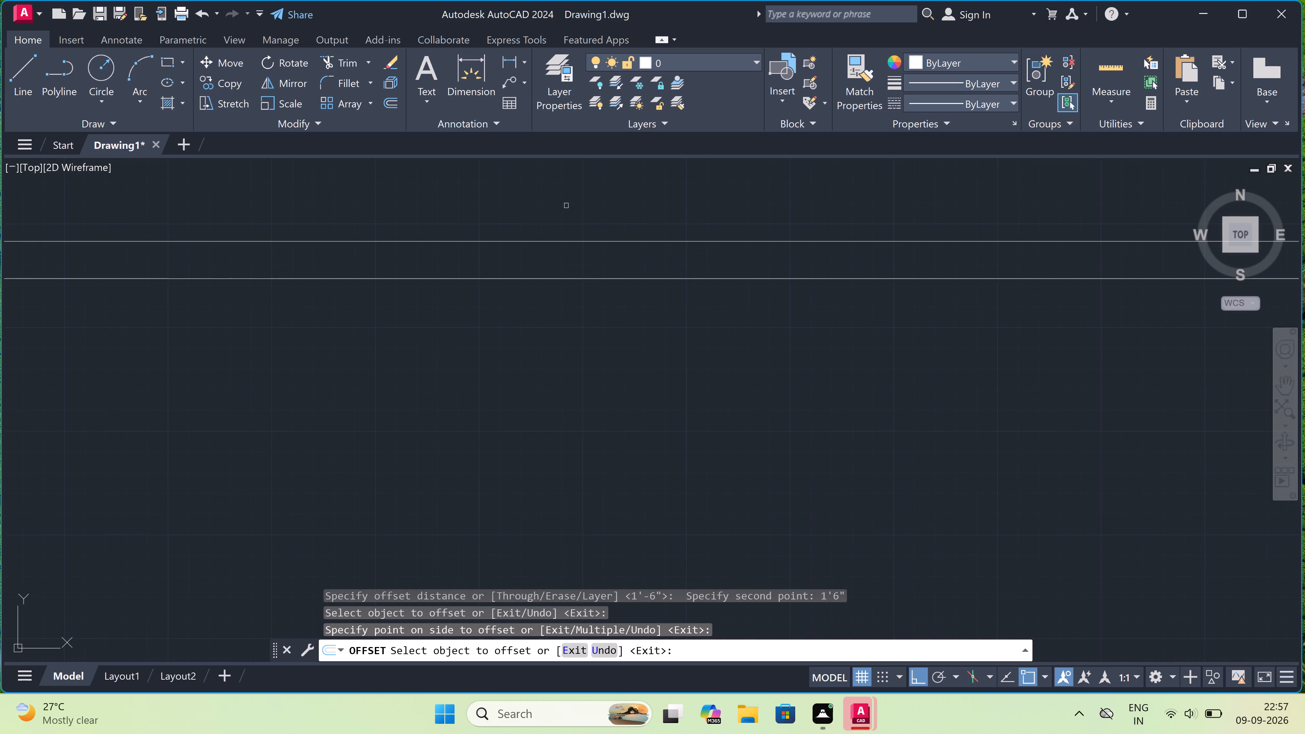
scroll(566, 206, down, 1)
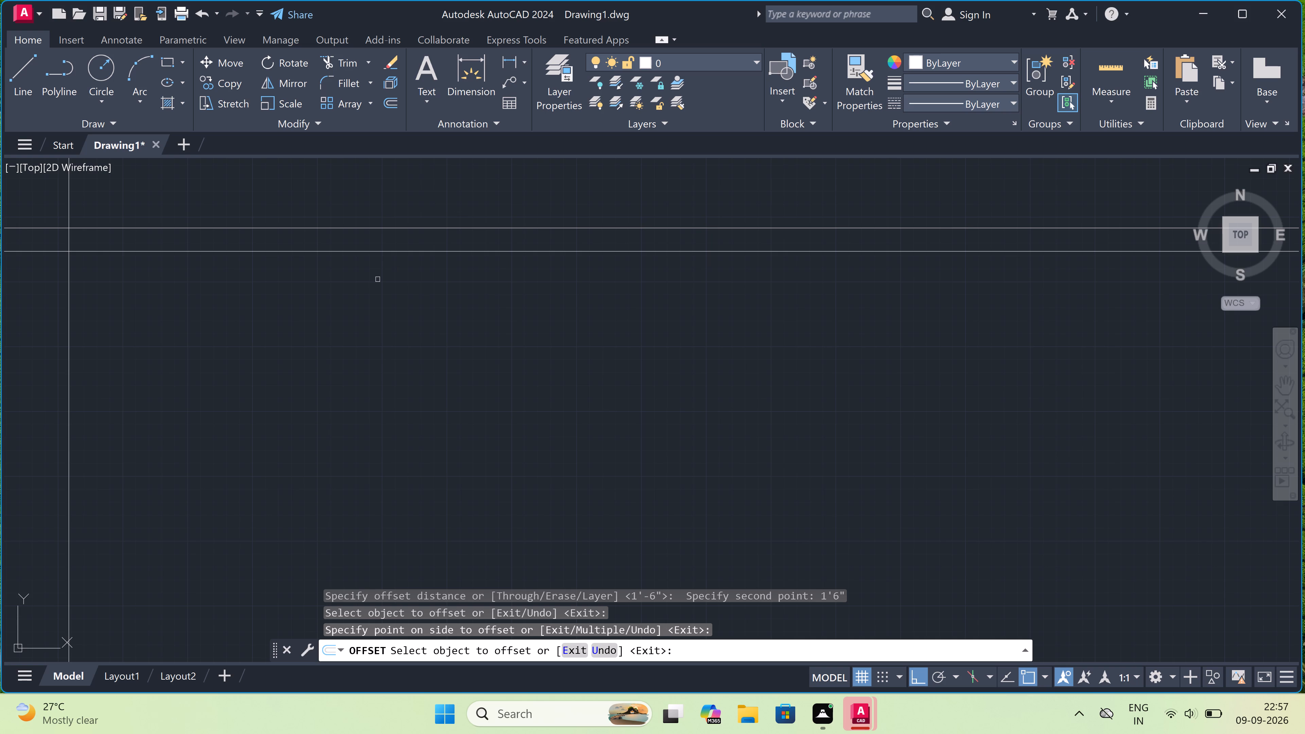
key(Escape)
Offset the vertical construction line 1'3" to the right.
text(o)
key(space)
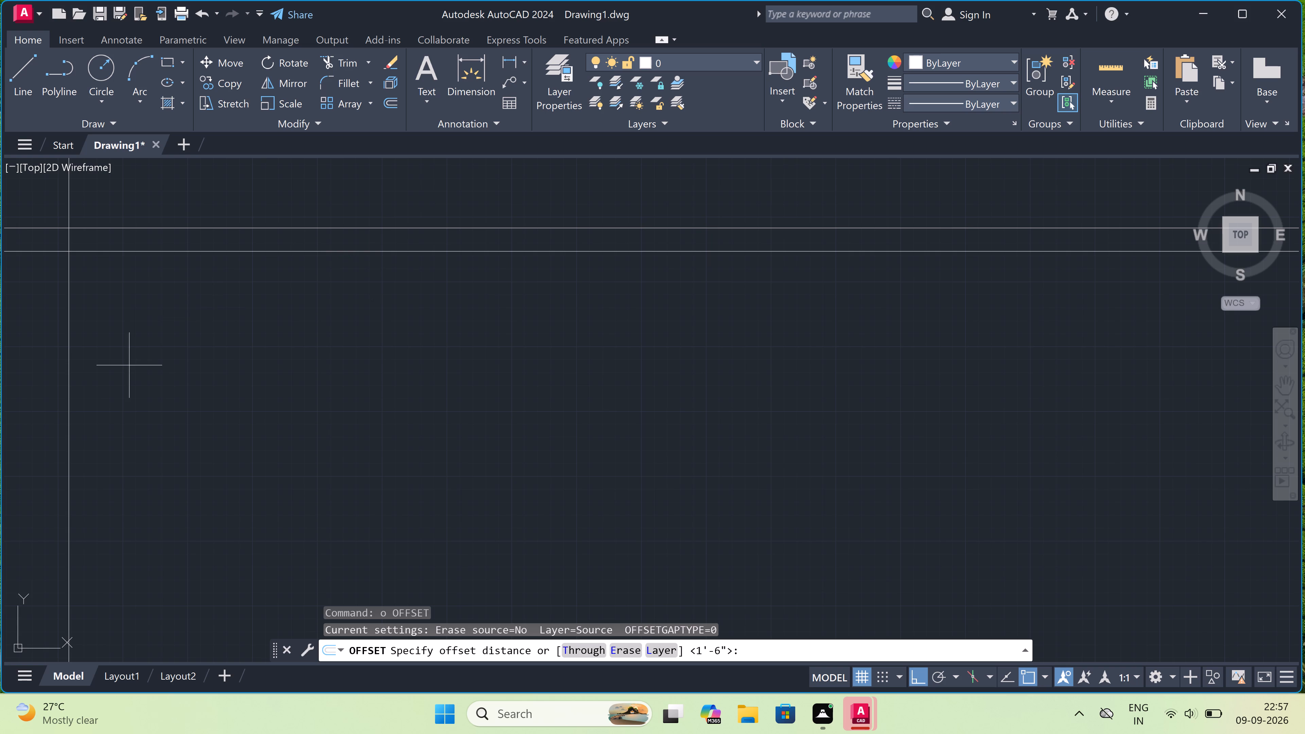
click(69, 348)
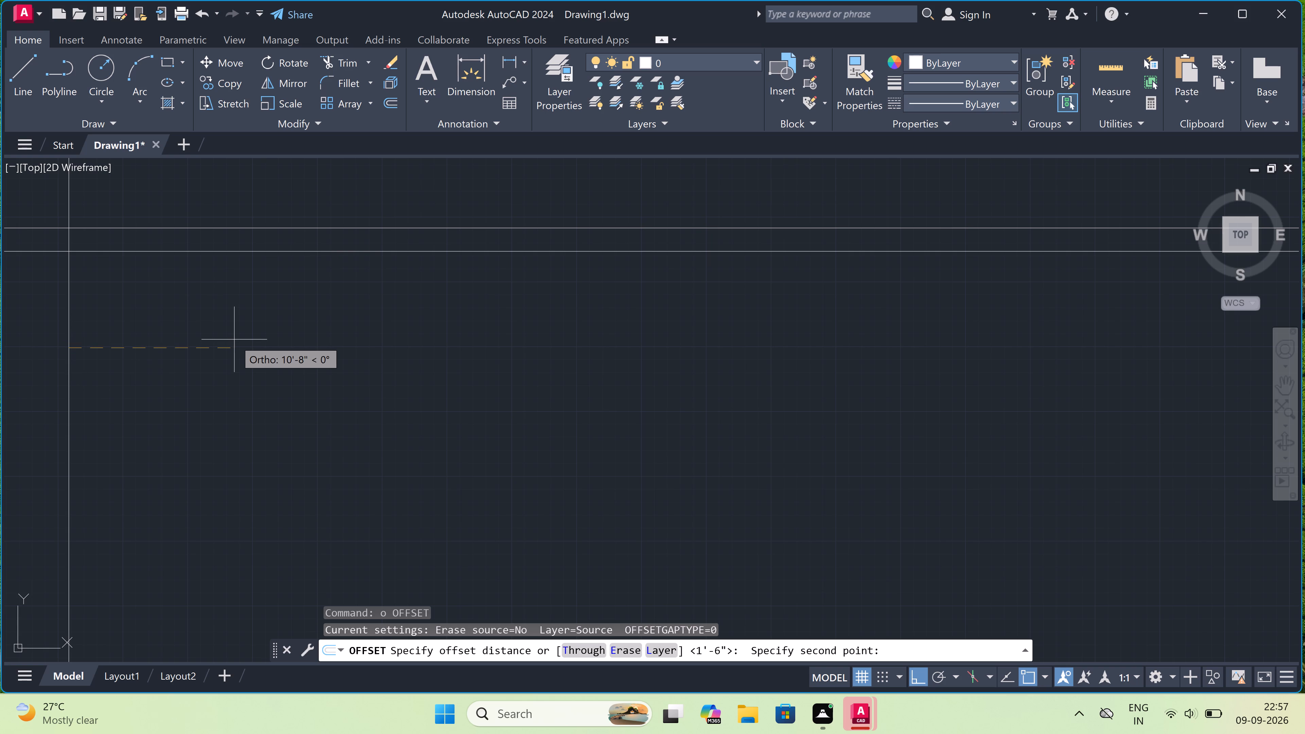
text(1')
text(3")
key(space)
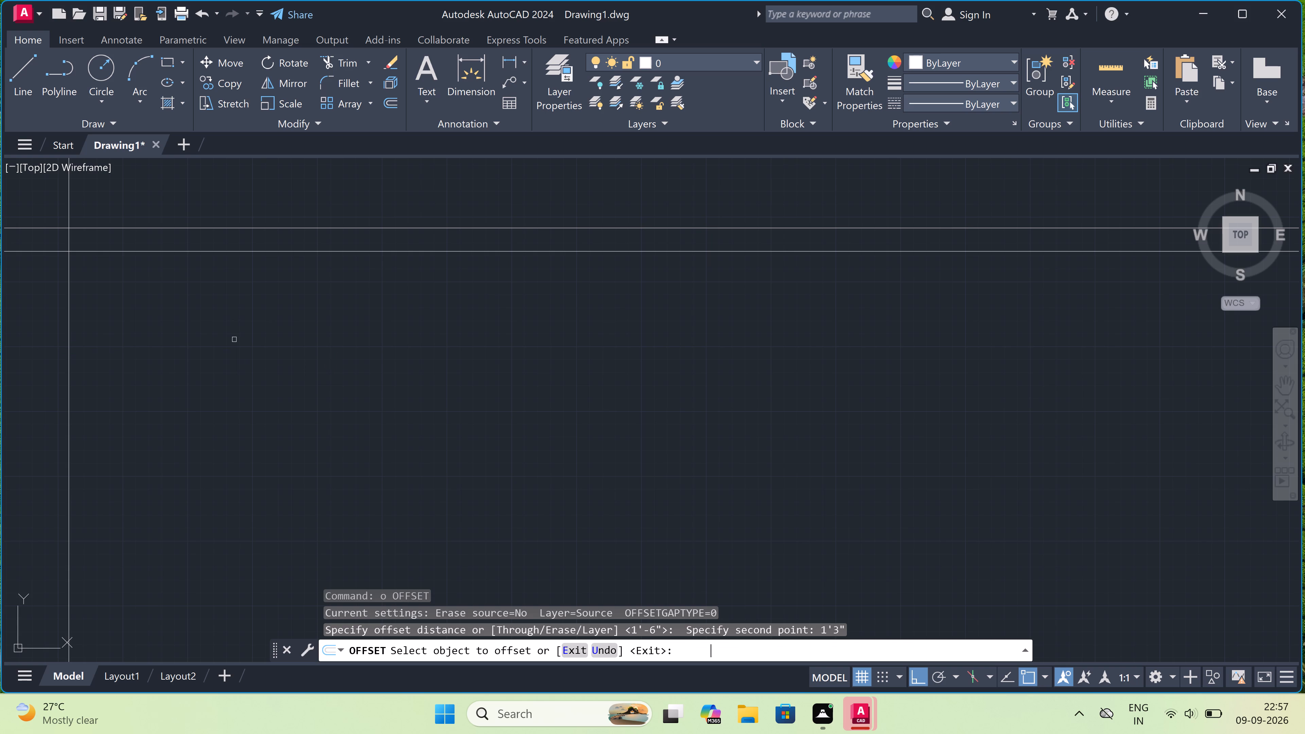
click(69, 325)
click(133, 313)
scroll(134, 312, down, 6)
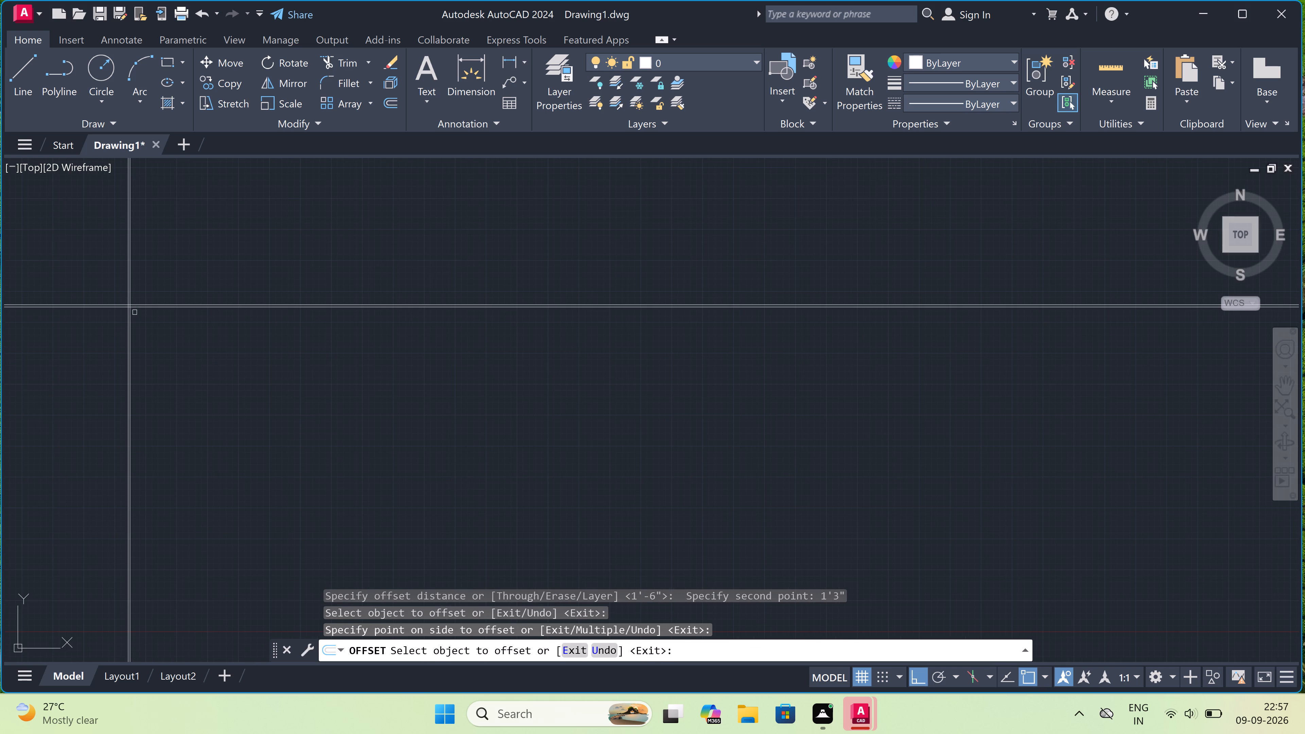
scroll(102, 291, up, 4)
key(Escape)
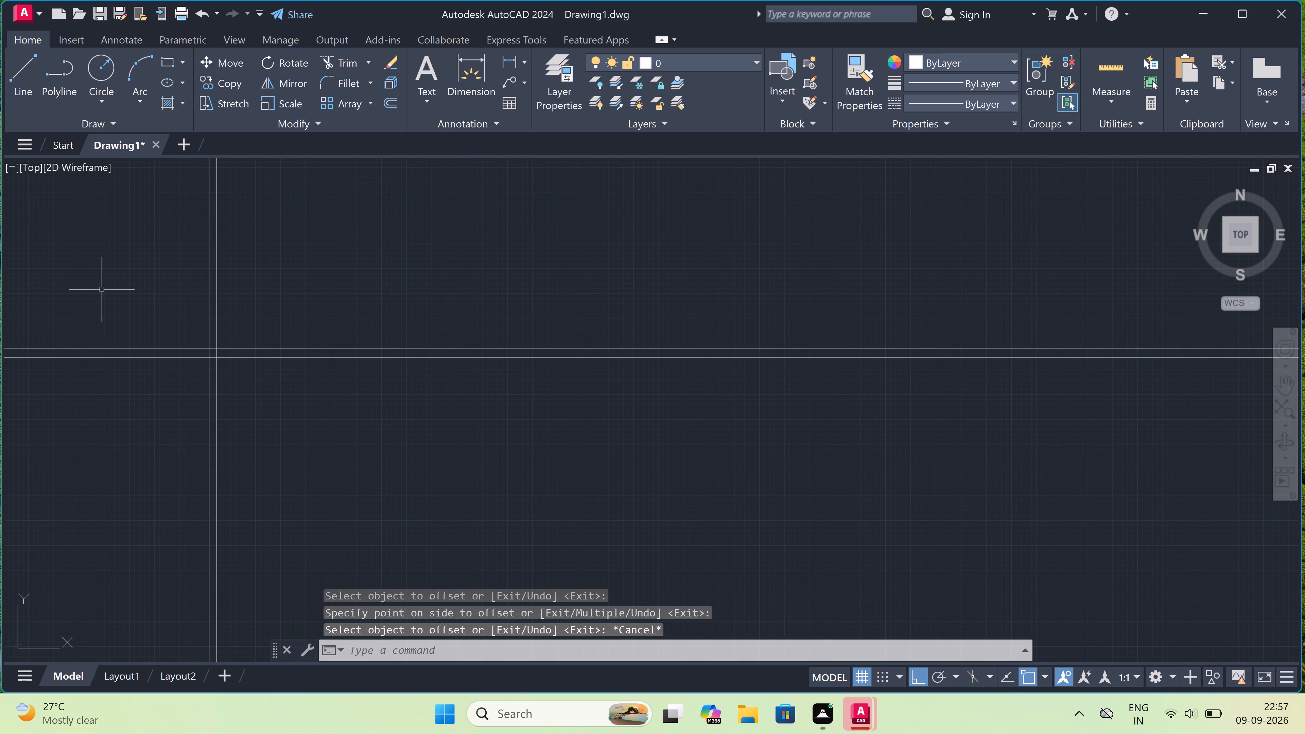
Trim the ends of both line pairs that extend above and left of their outer upper-left corner.
key(t)
key(r)
key(space)
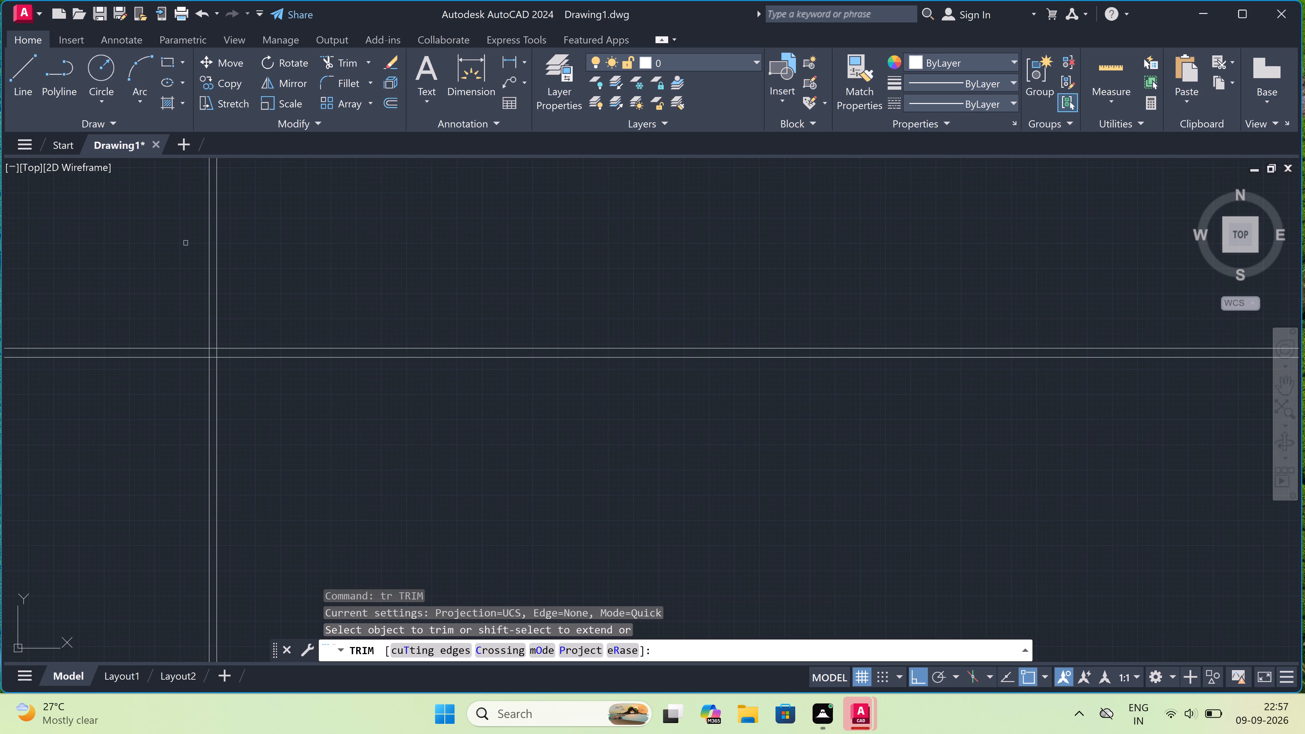
drag(248, 245, 235, 260)
click(15, 477)
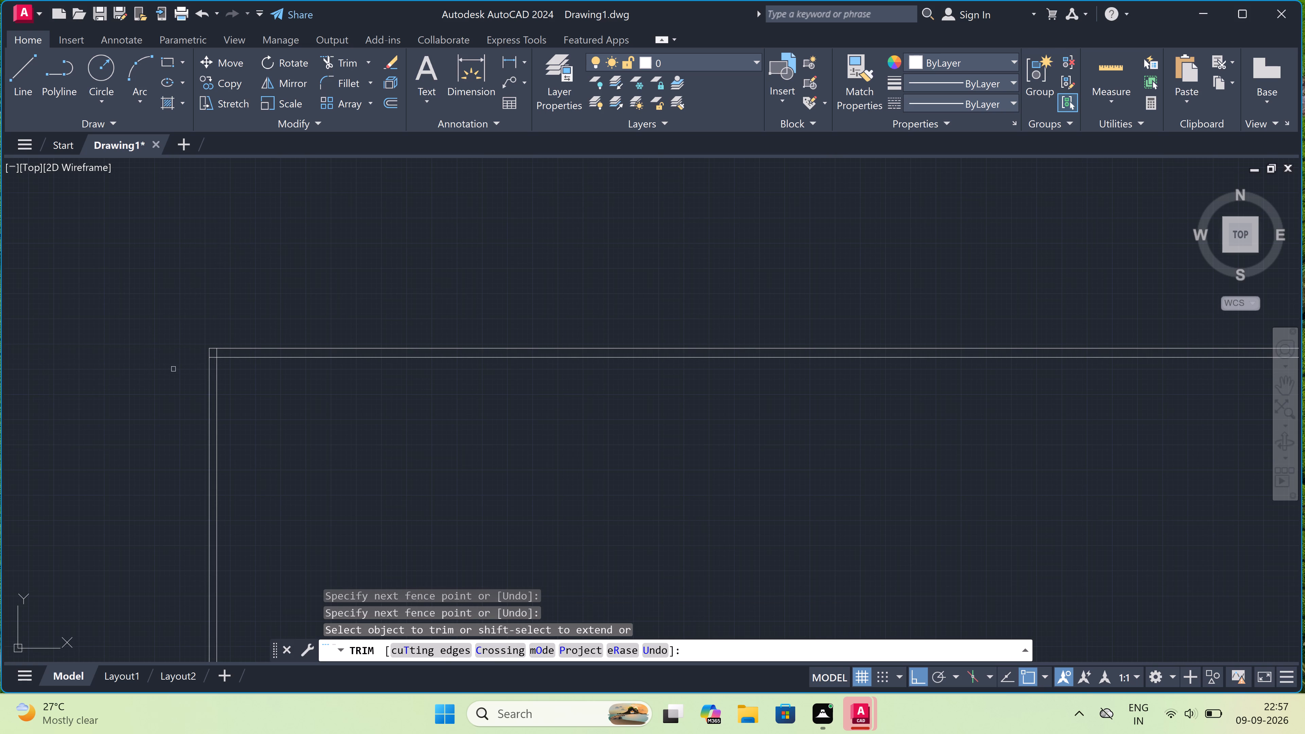
key(Escape)
Offset the inner horizontal line 9" downward and the inner vertical line 9" to the right.
scroll(238, 360, up, 1)
scroll(165, 354, up, 1)
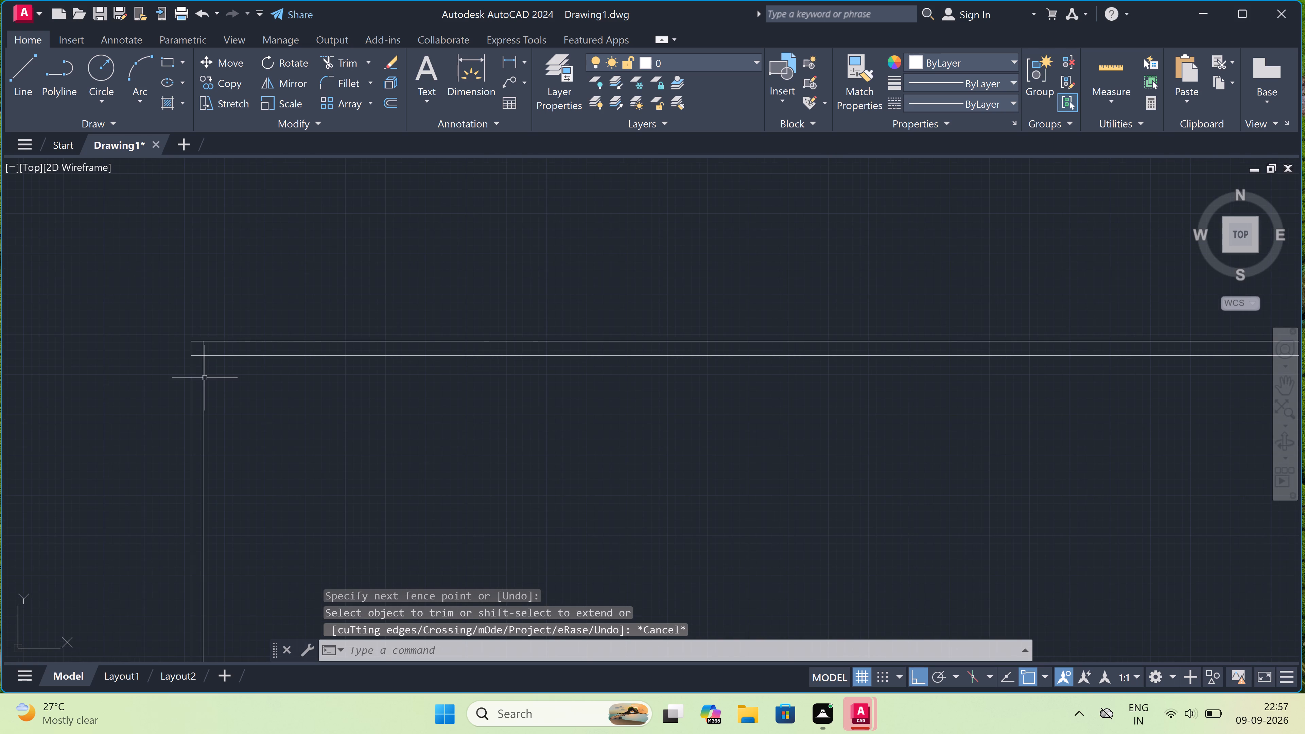
scroll(166, 356, up, 1)
text(o)
key(space)
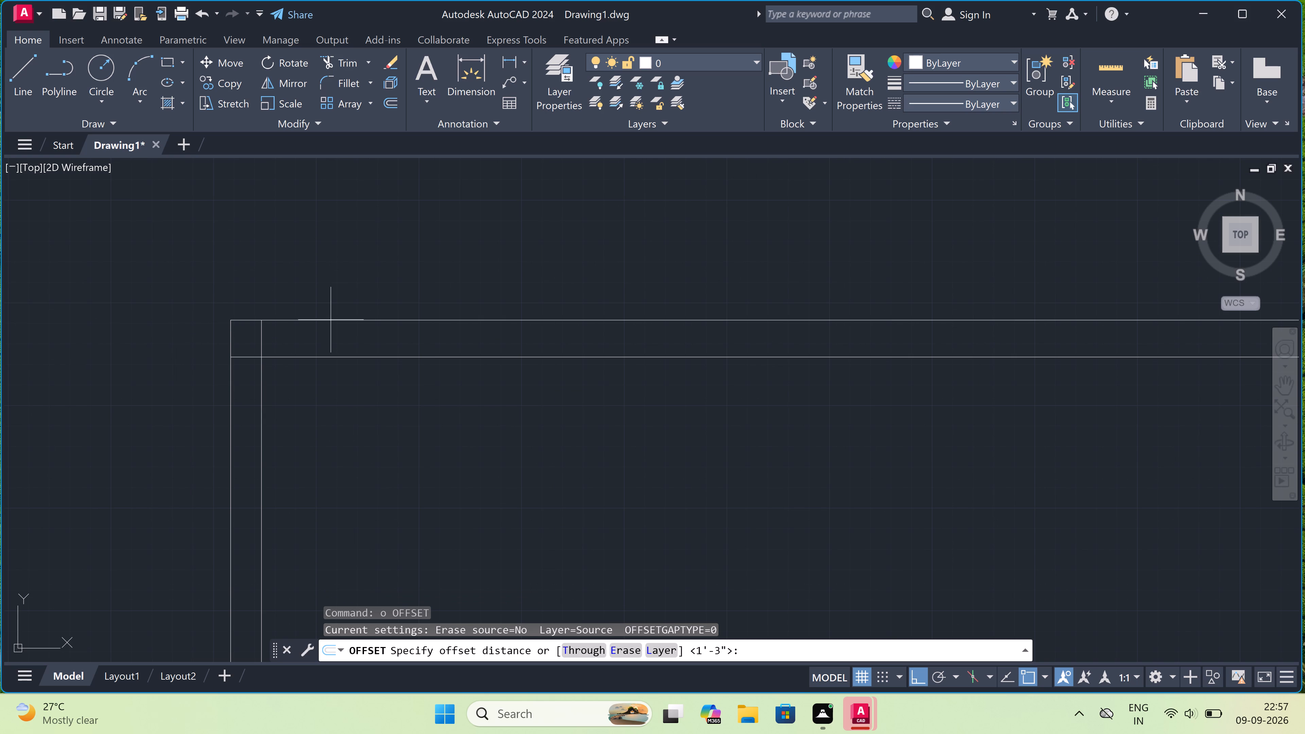
click(358, 357)
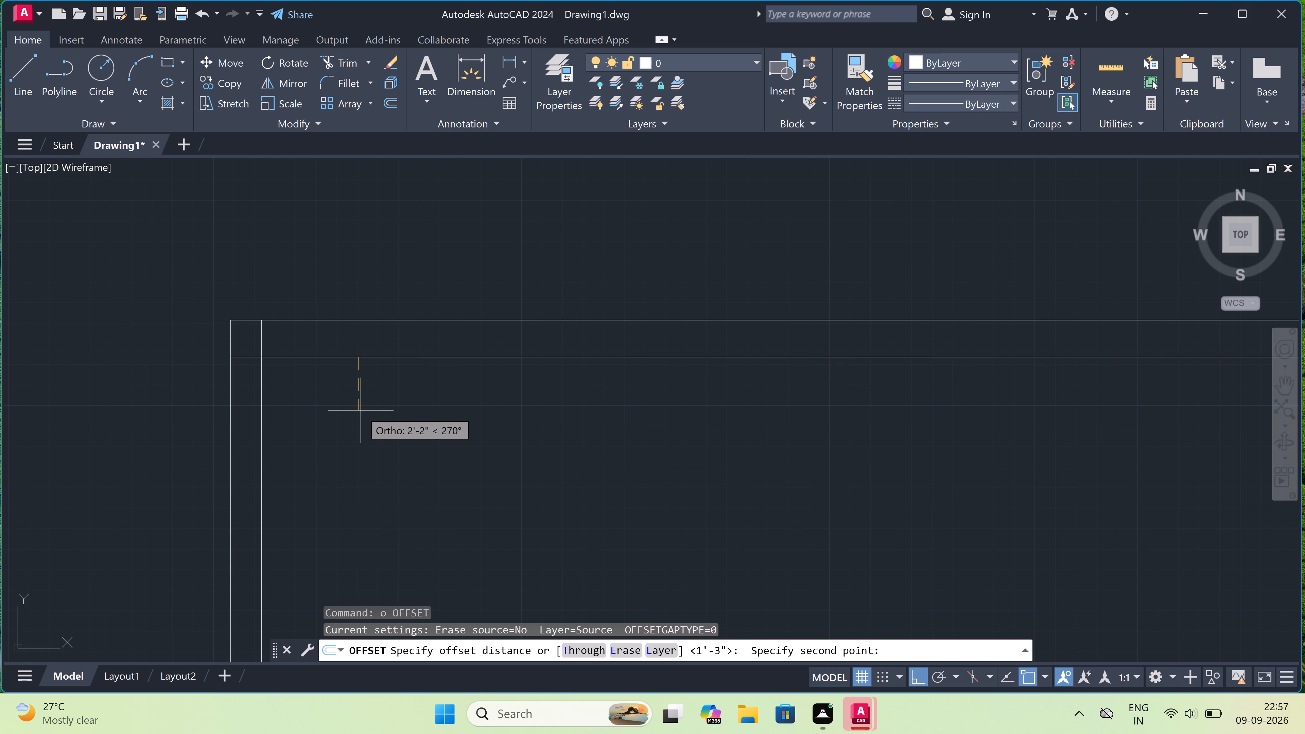
key(9)
key(shift+quotedbl)
key(space)
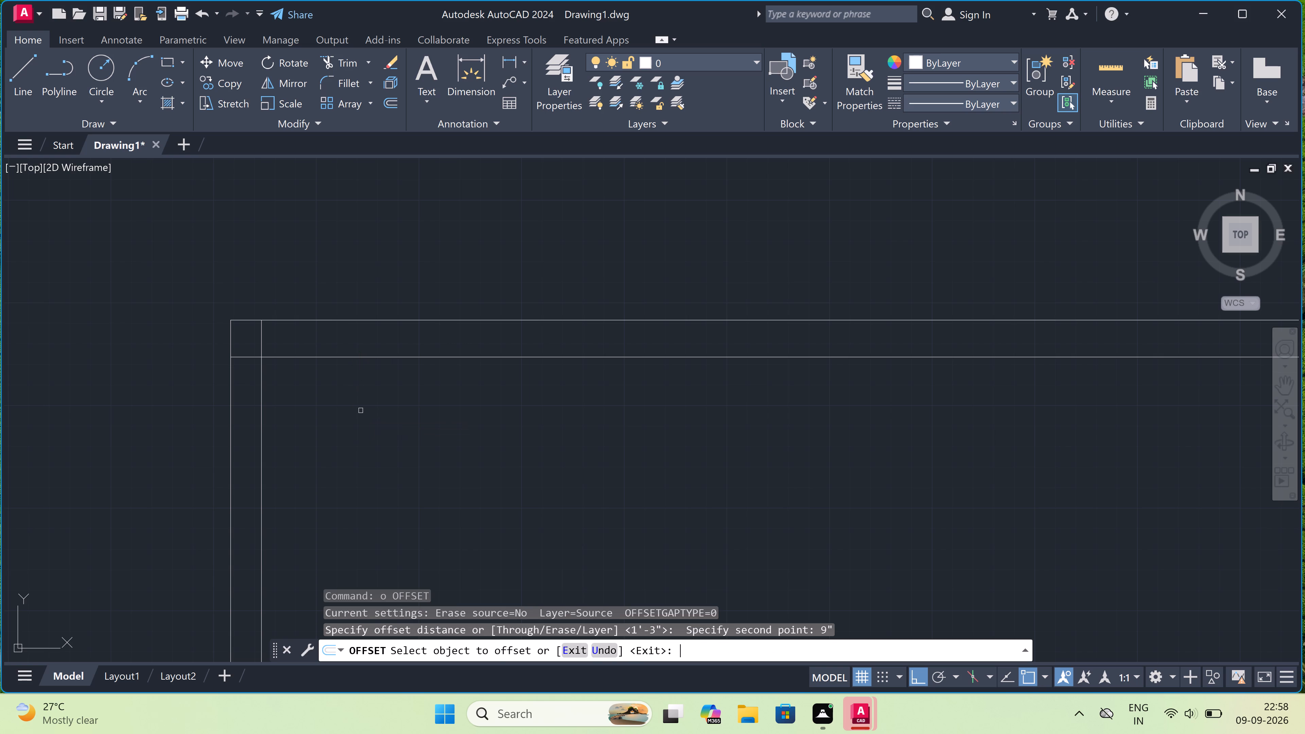
click(366, 356)
click(364, 437)
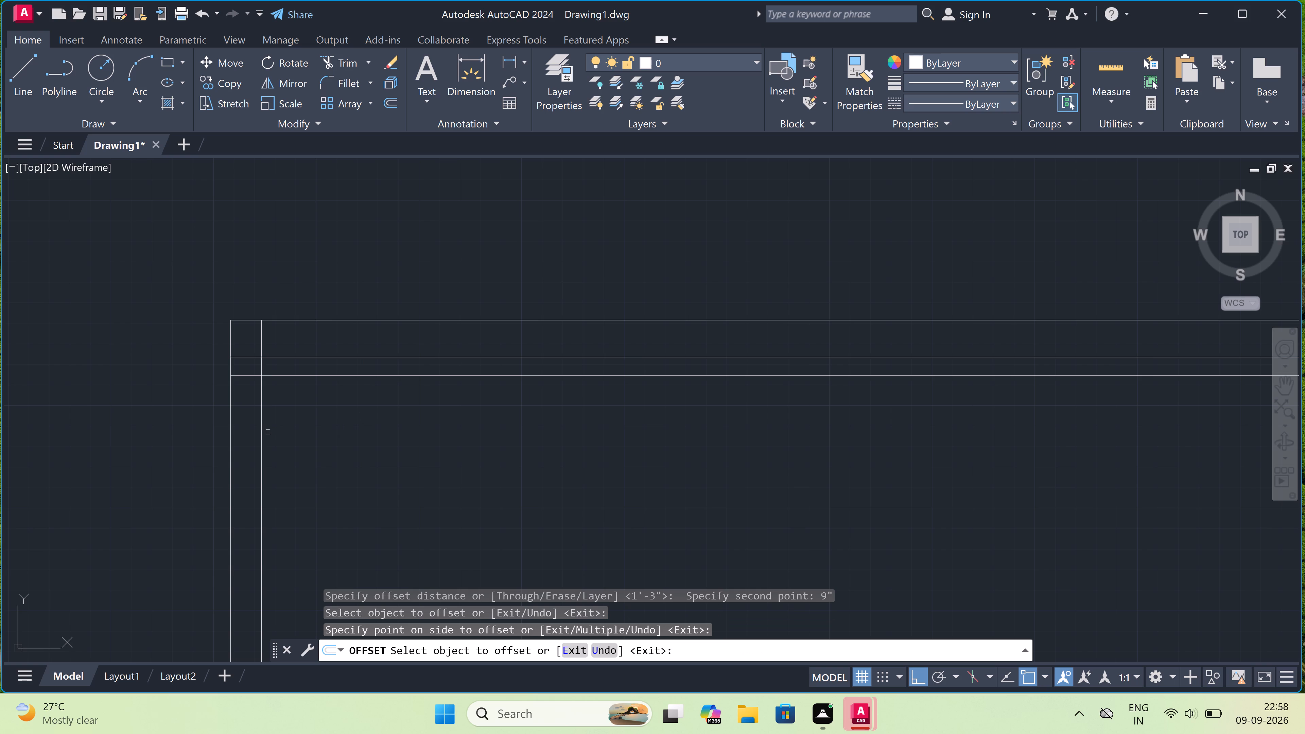
drag(260, 425, 264, 425)
double_click(307, 431)
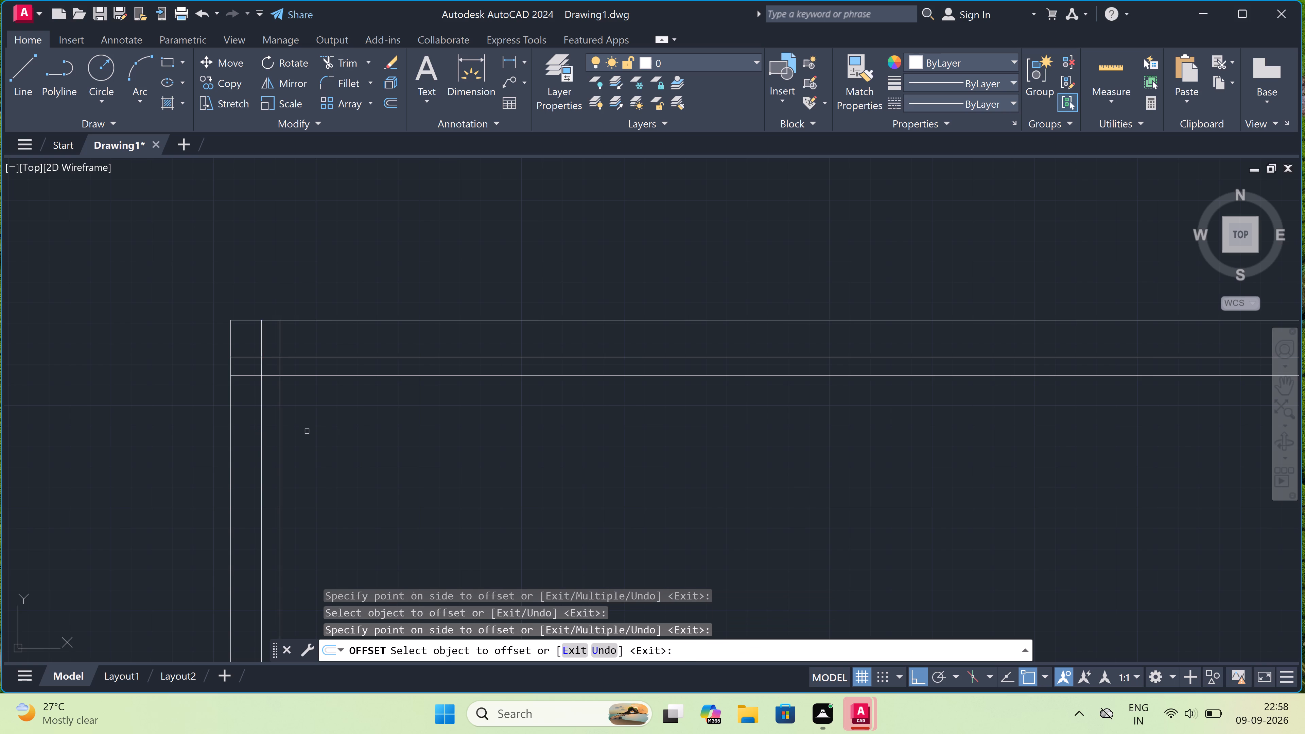
key(Escape)
Trim the overlapping line ends at the upper-left corner to leave three nested, clean corners.
key(t)
key(r)
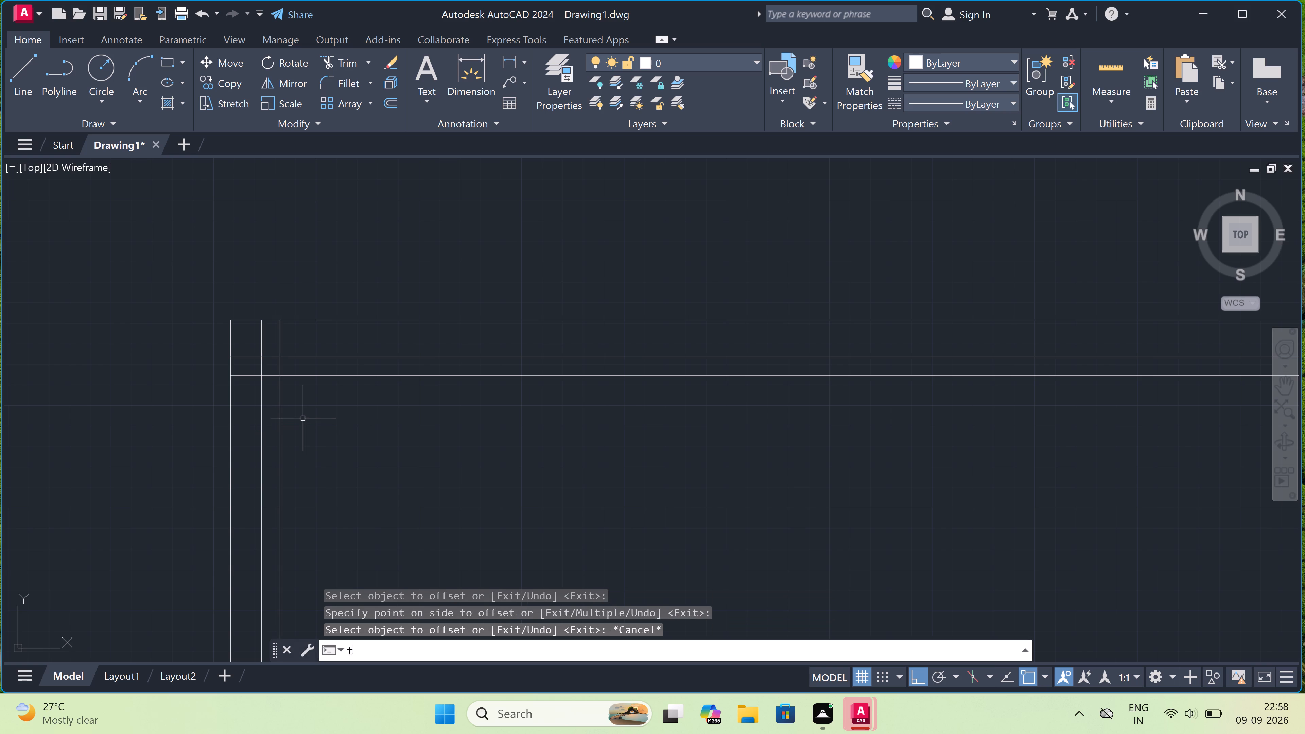
key(space)
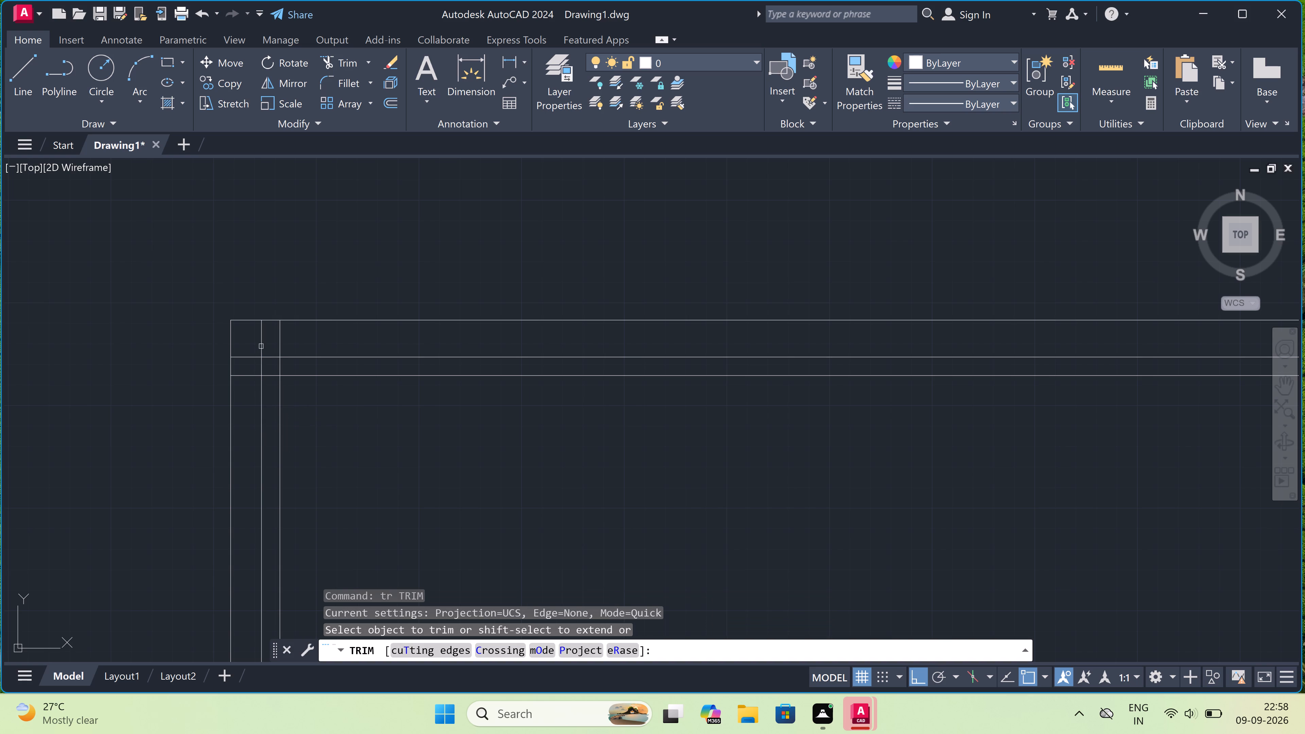
click(255, 338)
click(328, 338)
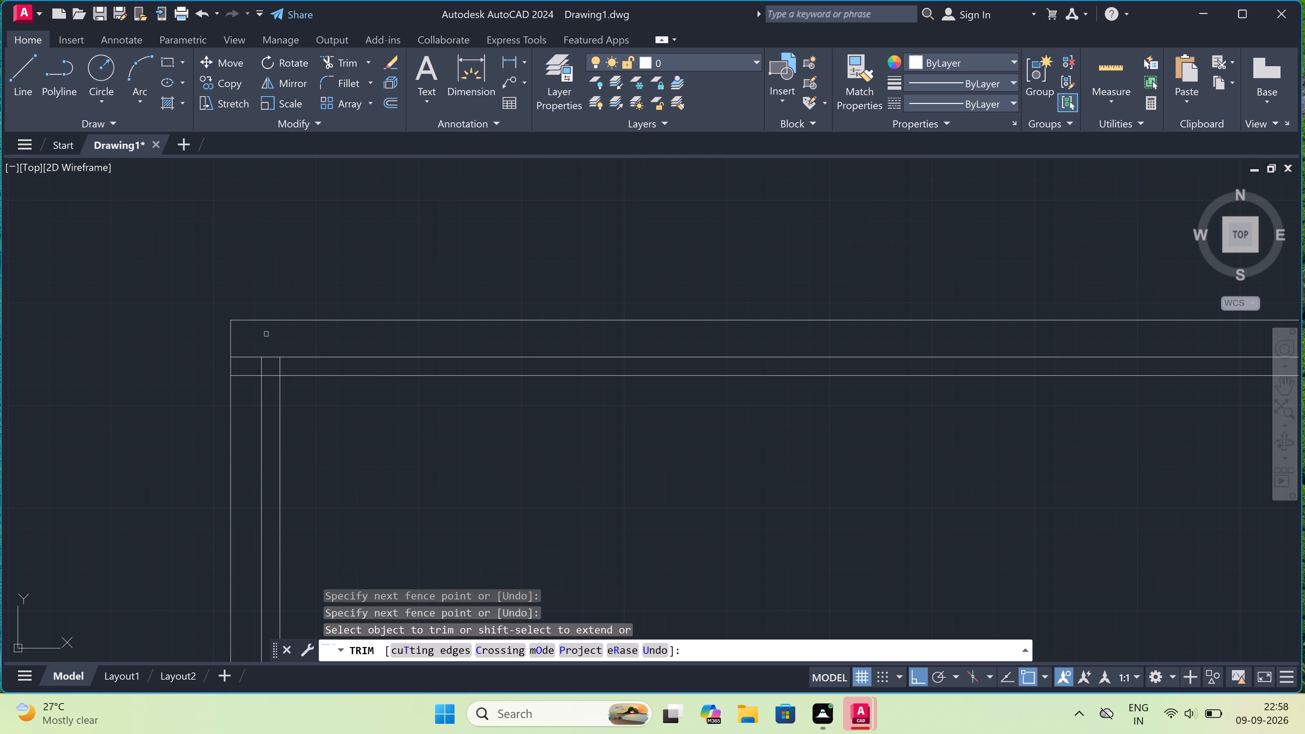
click(248, 339)
click(240, 379)
scroll(260, 370, up, 2)
click(318, 364)
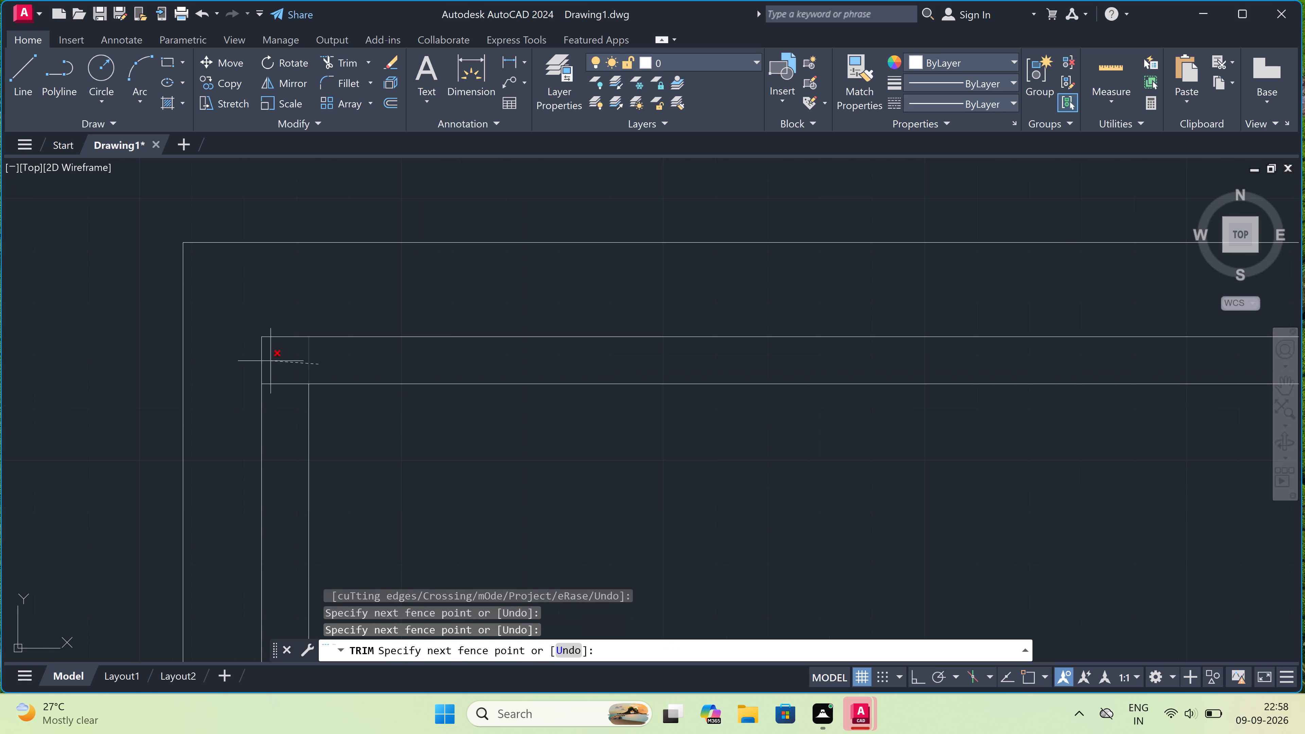
double_click(271, 361)
click(278, 432)
scroll(282, 398, down, 4)
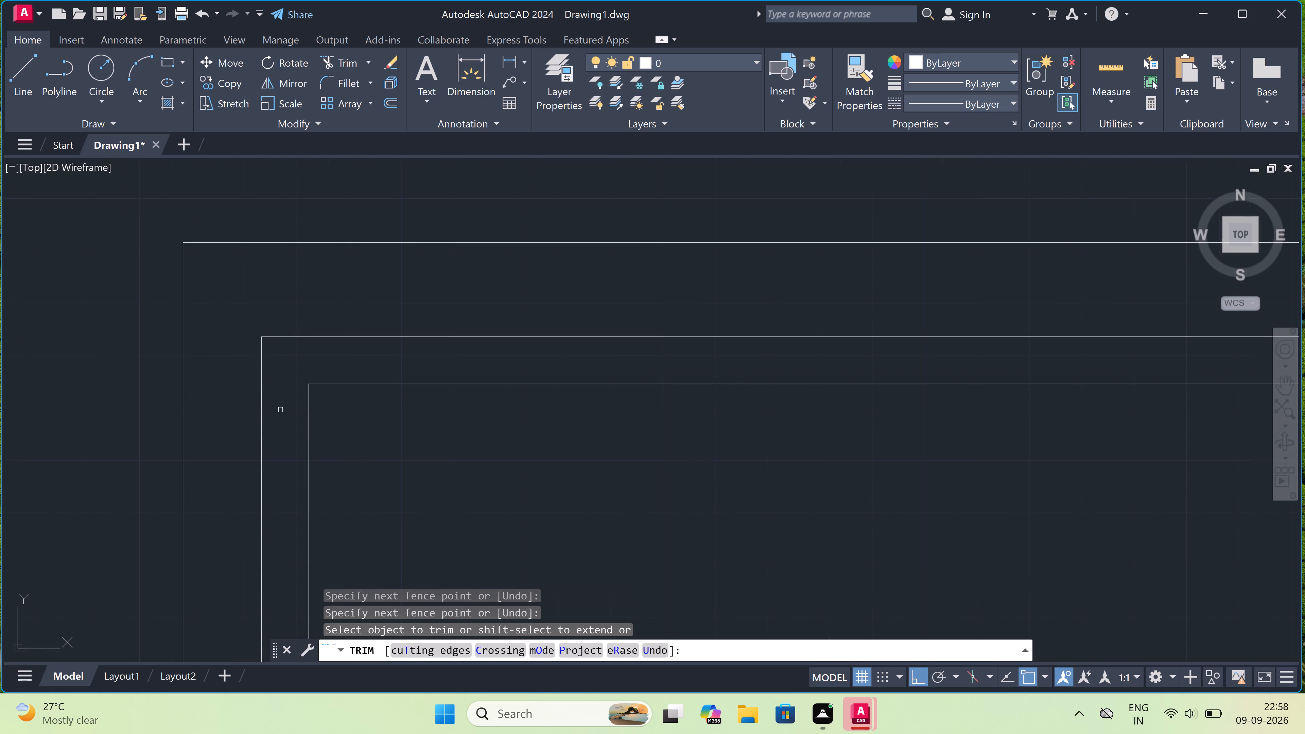
scroll(283, 397, up, 1)
key(Escape)
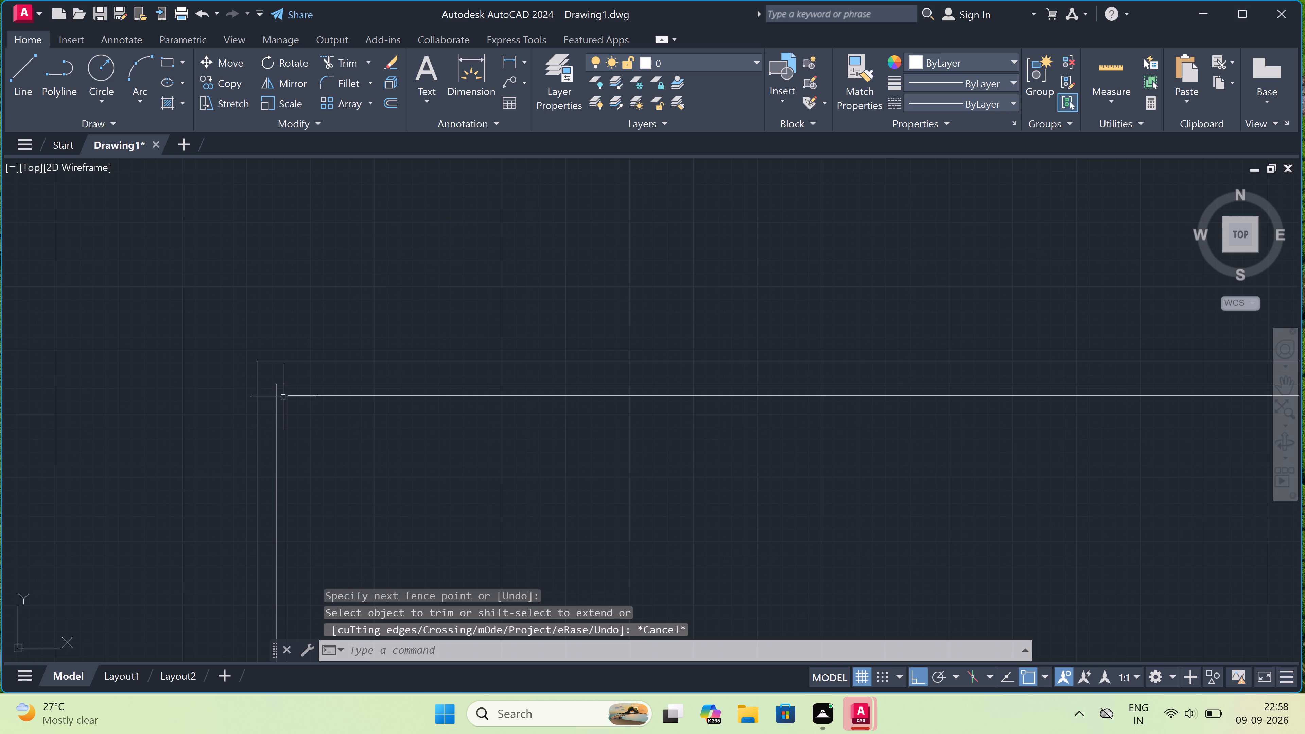
Offset the innermost horizontal wall line 5' downward.
text(o)
key(space)
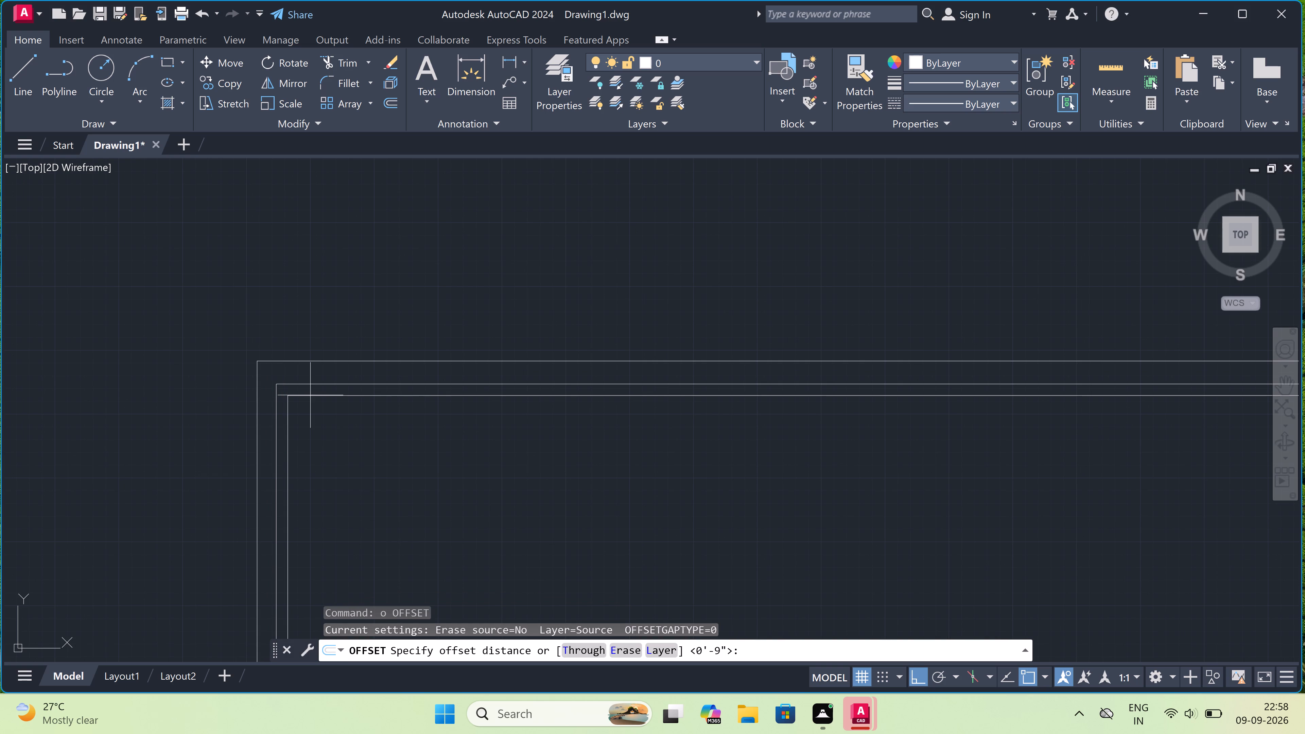
drag(330, 396, 333, 401)
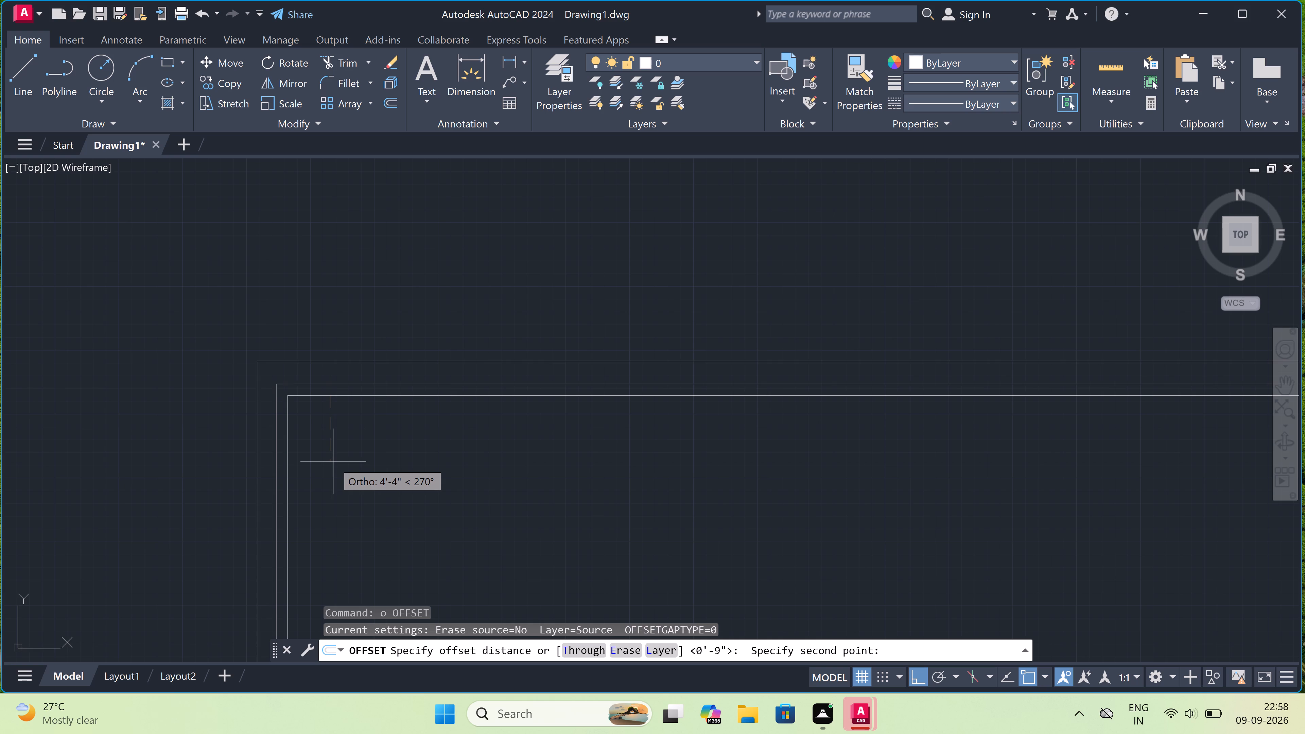
text(5')
key(space)
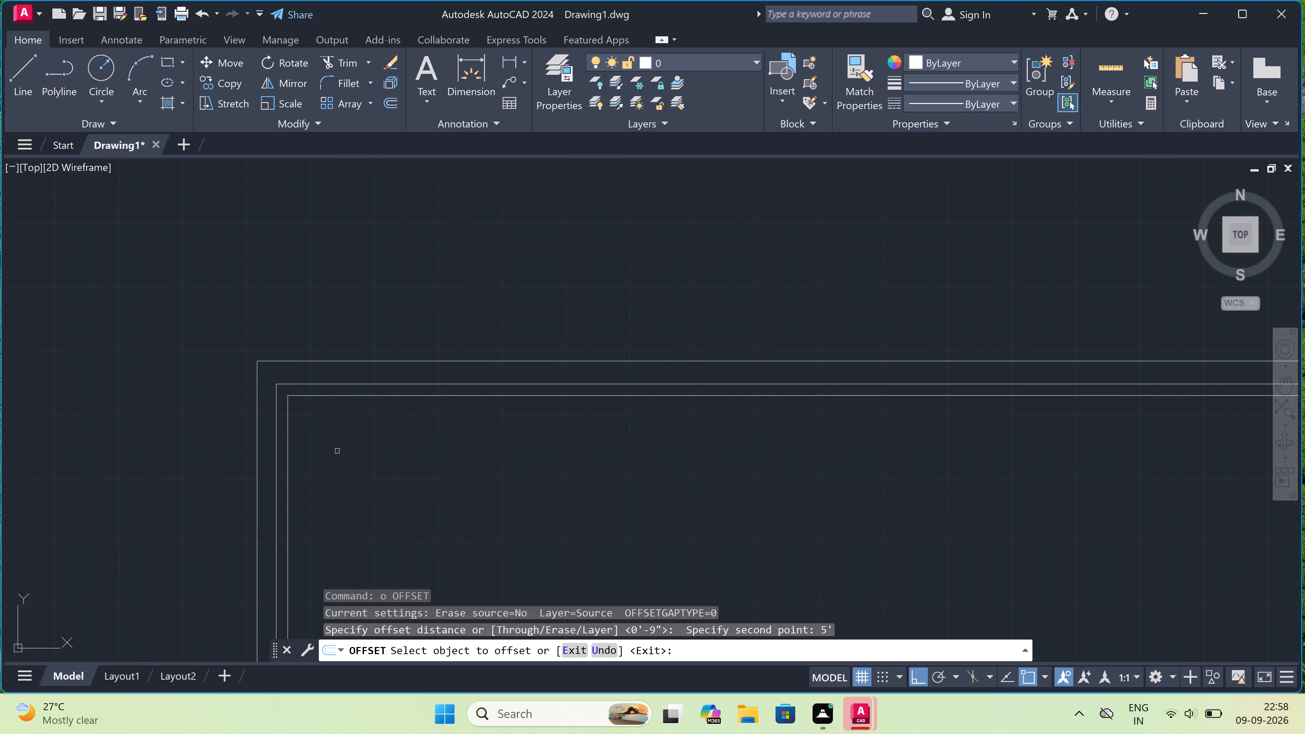
click(340, 396)
double_click(334, 428)
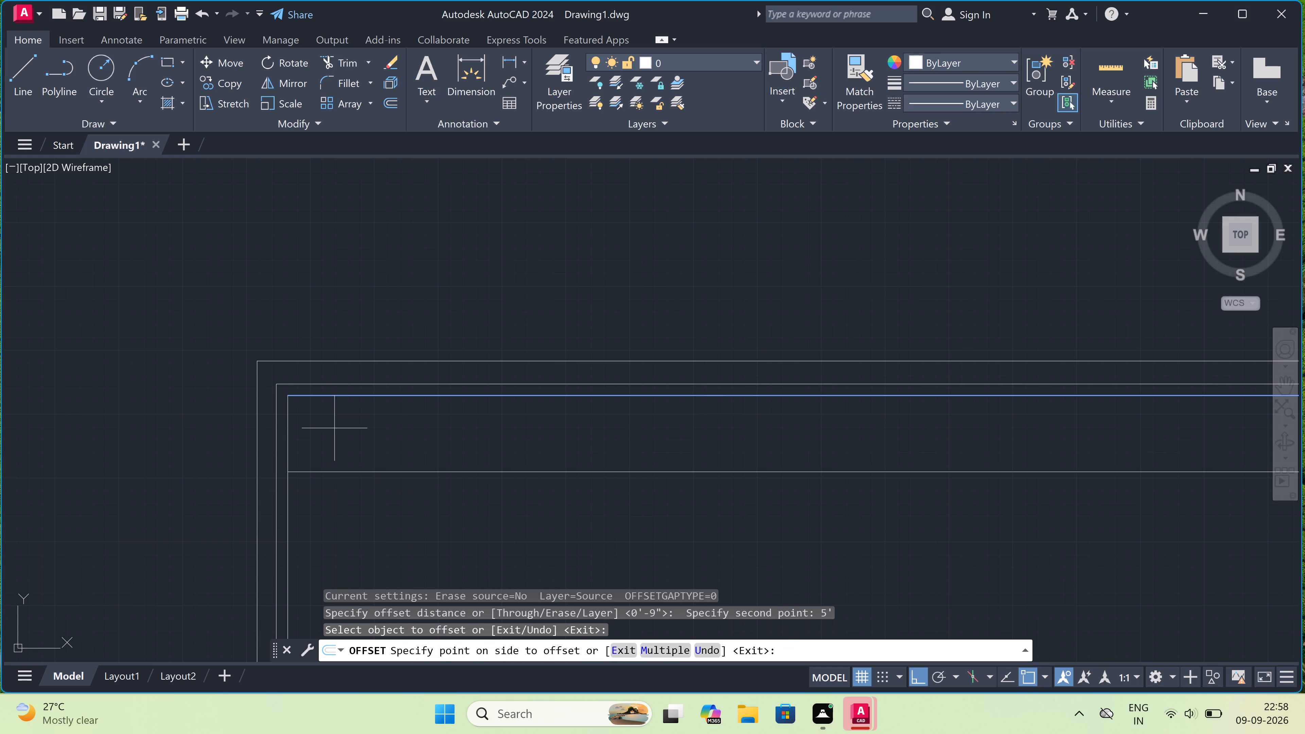
key(Escape)
Offset the lowest horizontal line 4.5" downward to form a partition wall.
text(o)
key(space)
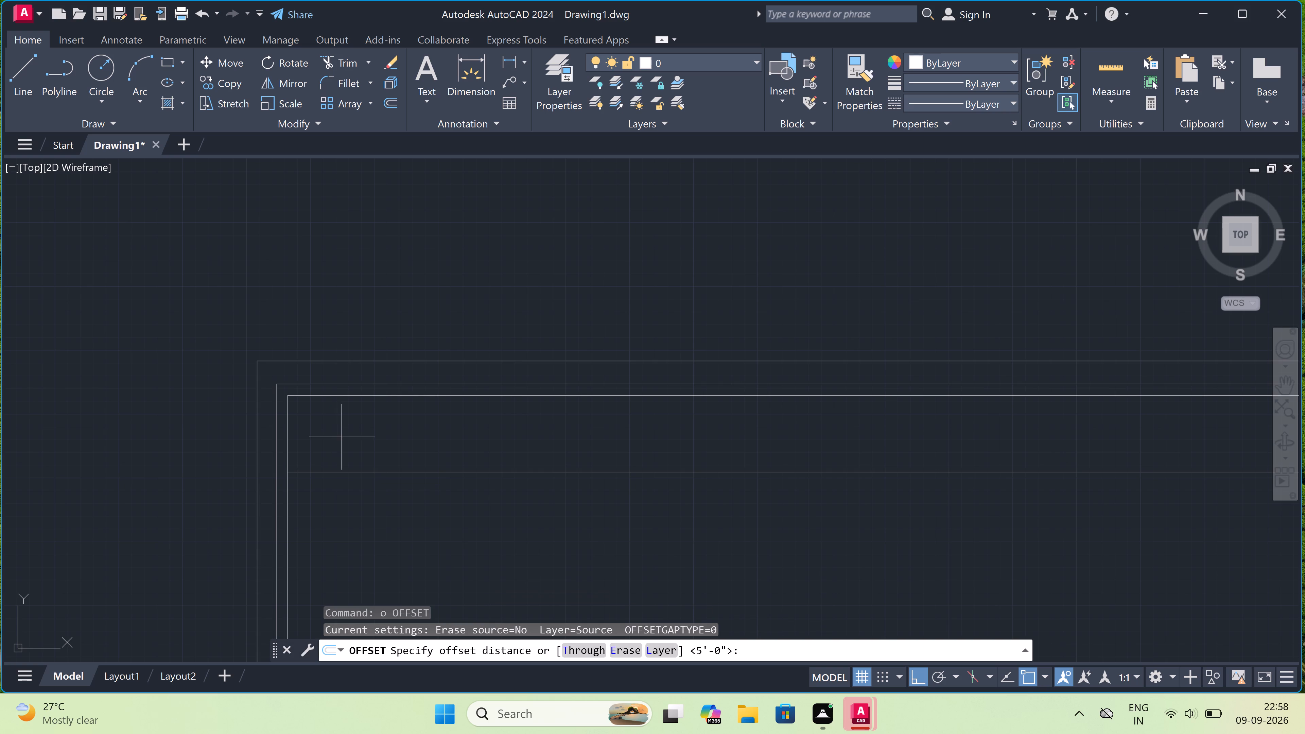
click(351, 472)
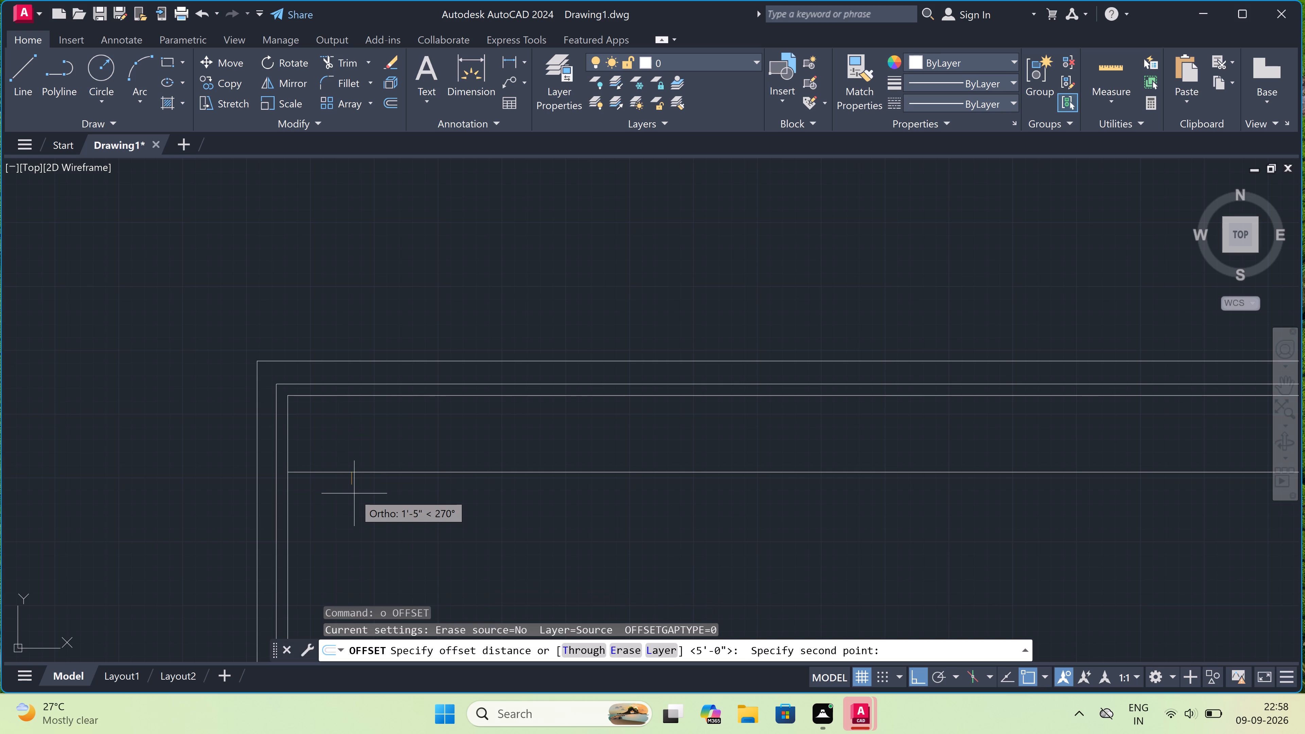
text(4.5")
key(space)
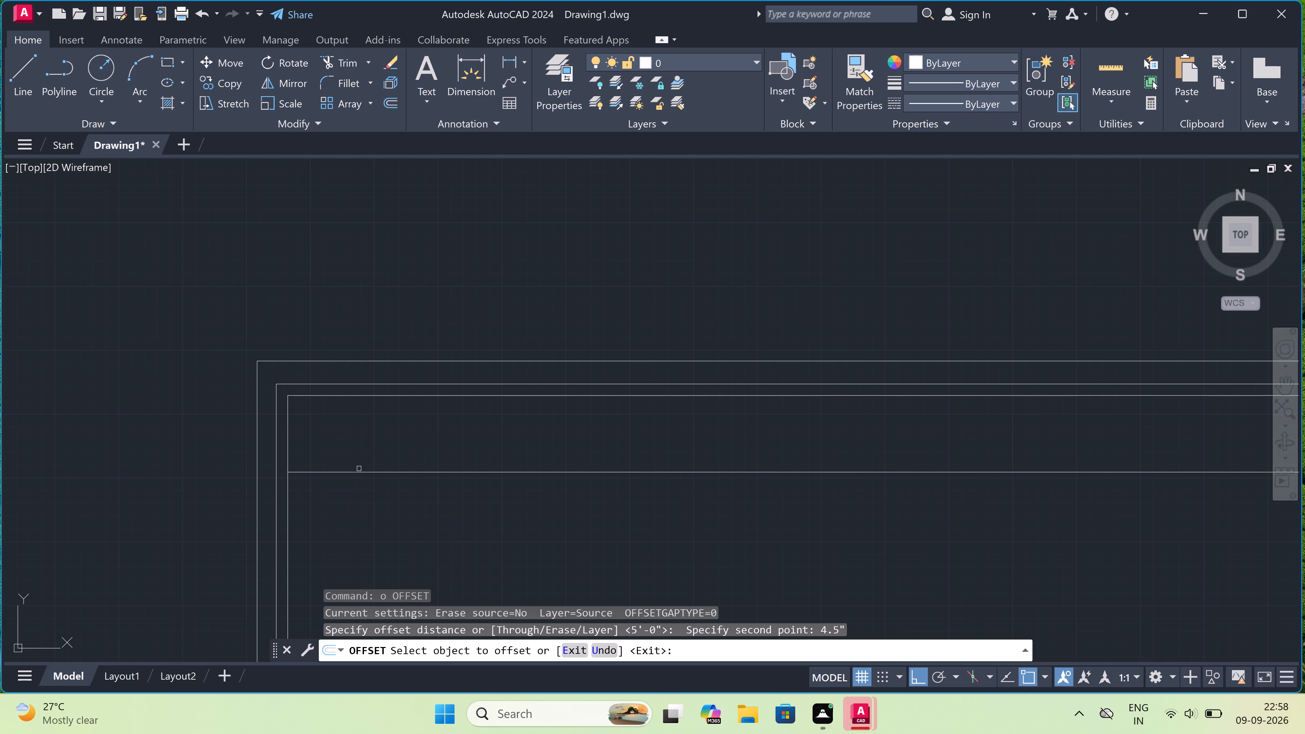
drag(360, 472, 360, 479)
click(353, 521)
scroll(352, 493, up, 1)
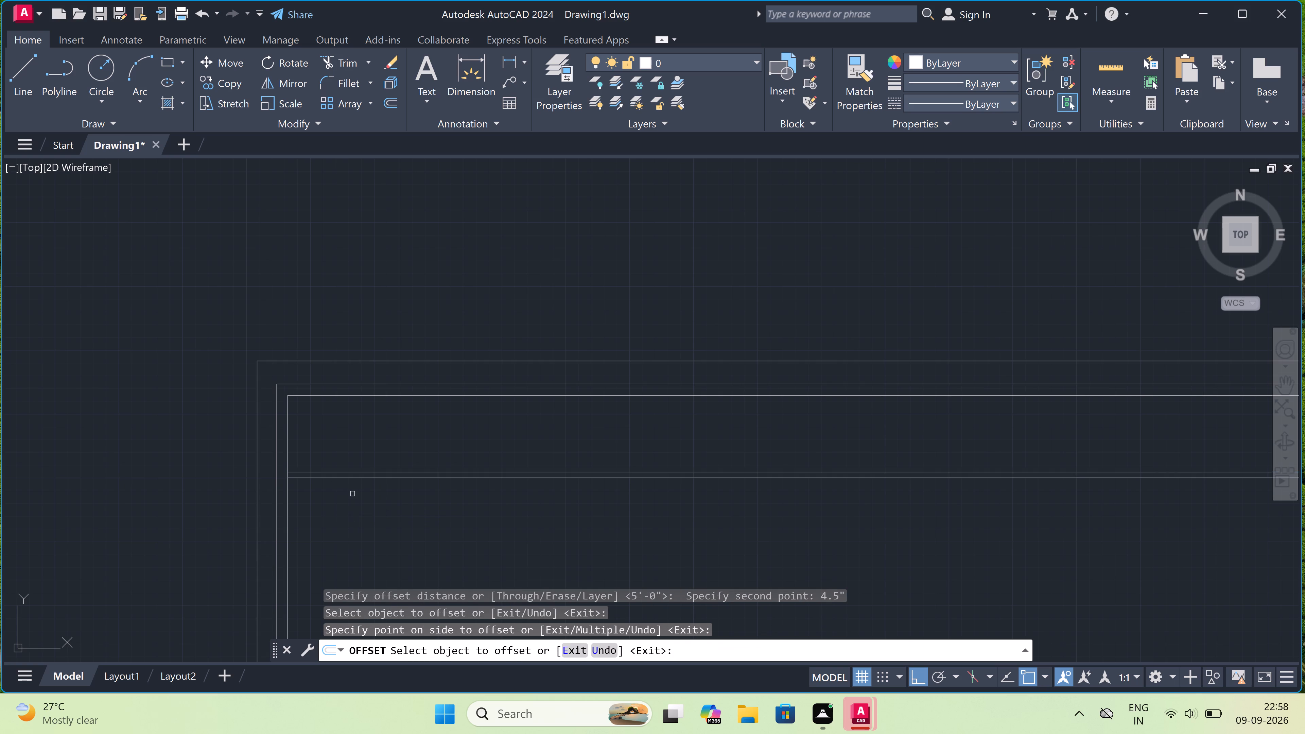
scroll(352, 493, up, 1)
scroll(352, 493, down, 1)
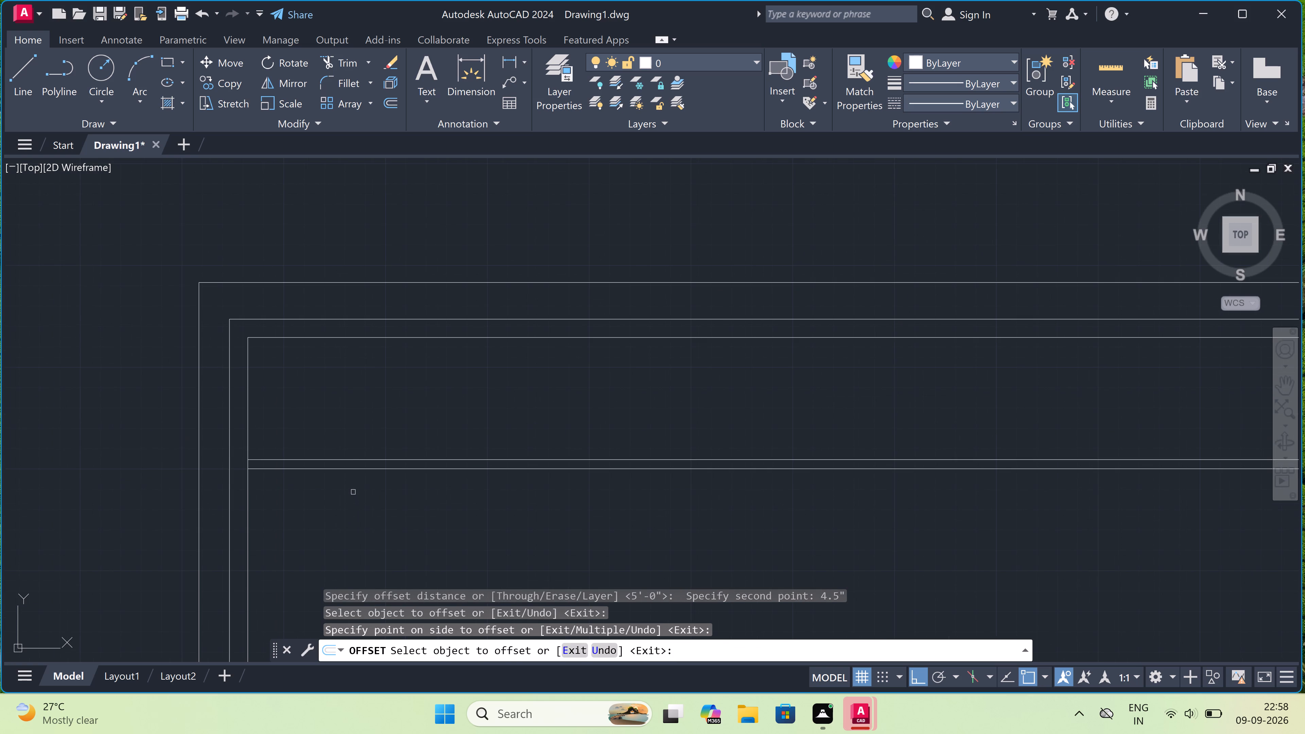
key(Escape)
Offset the innermost vertical wall line 10' to the right.
text(o)
key(space)
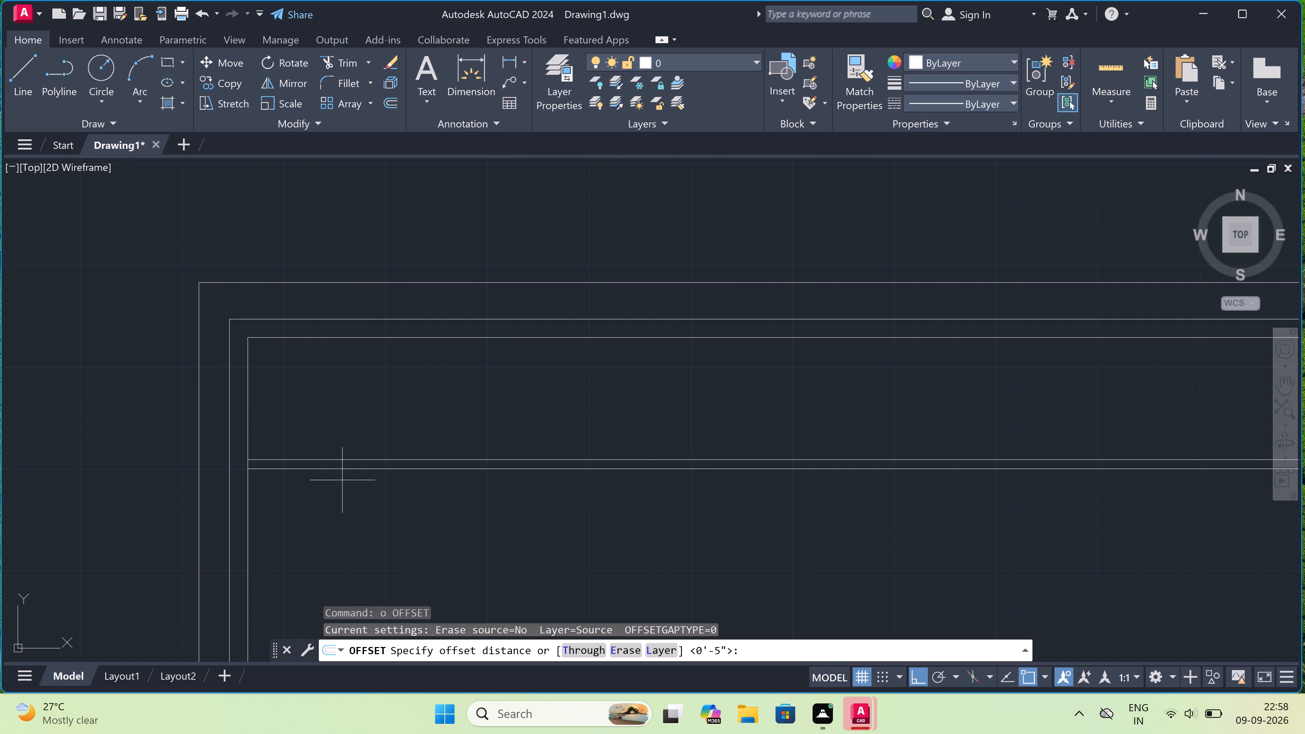
click(250, 399)
drag(250, 399, 254, 399)
text(10')
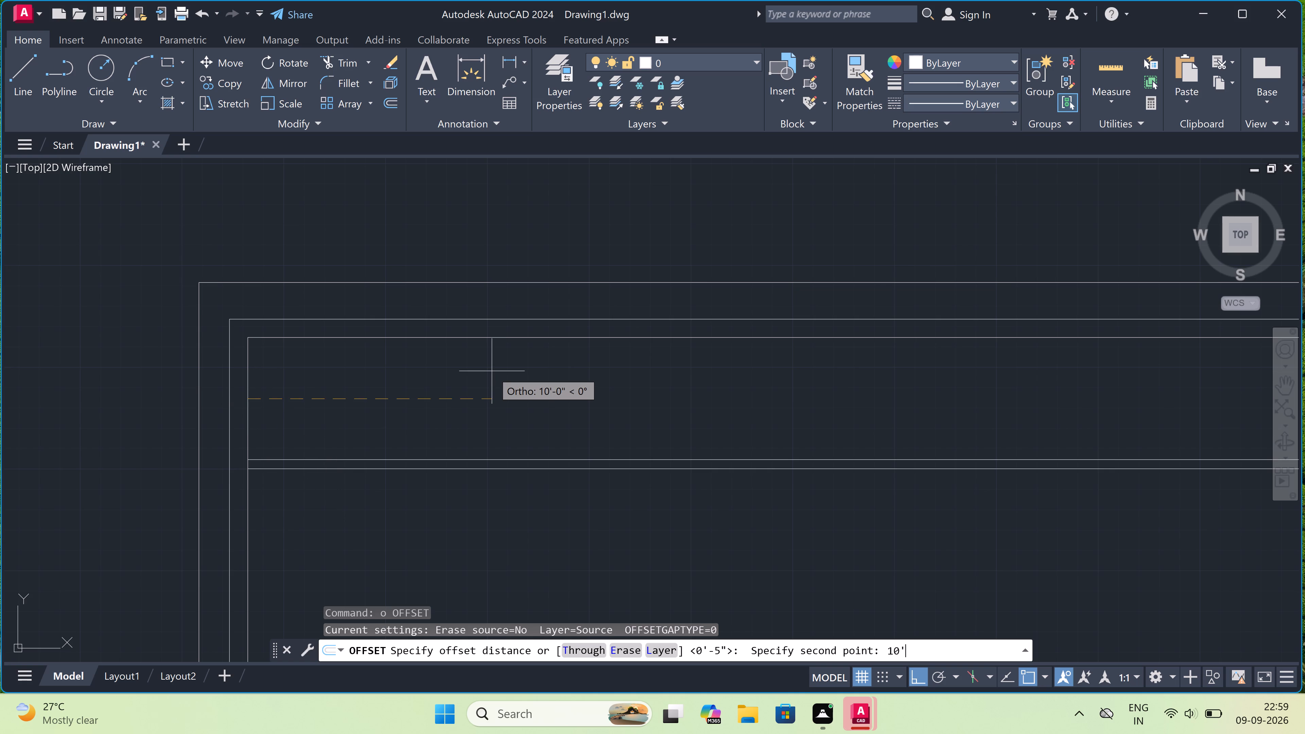
key(space)
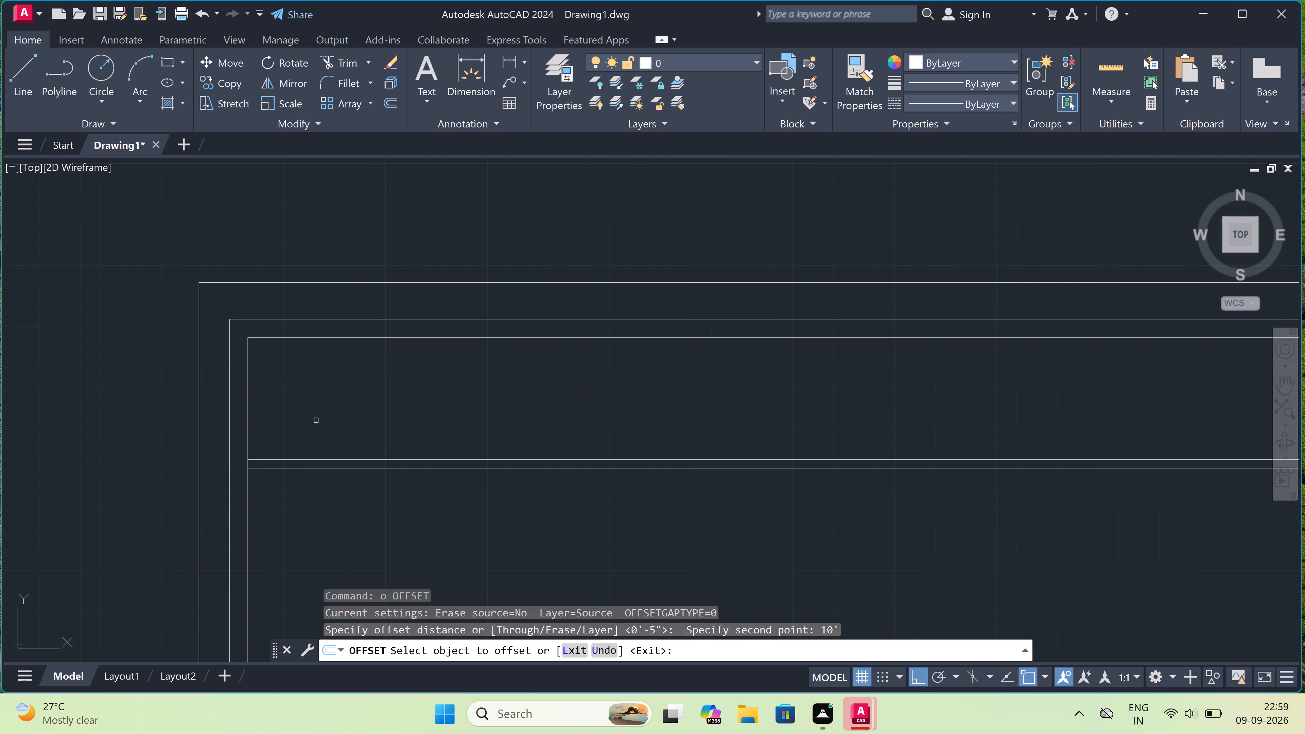
click(248, 398)
double_click(324, 409)
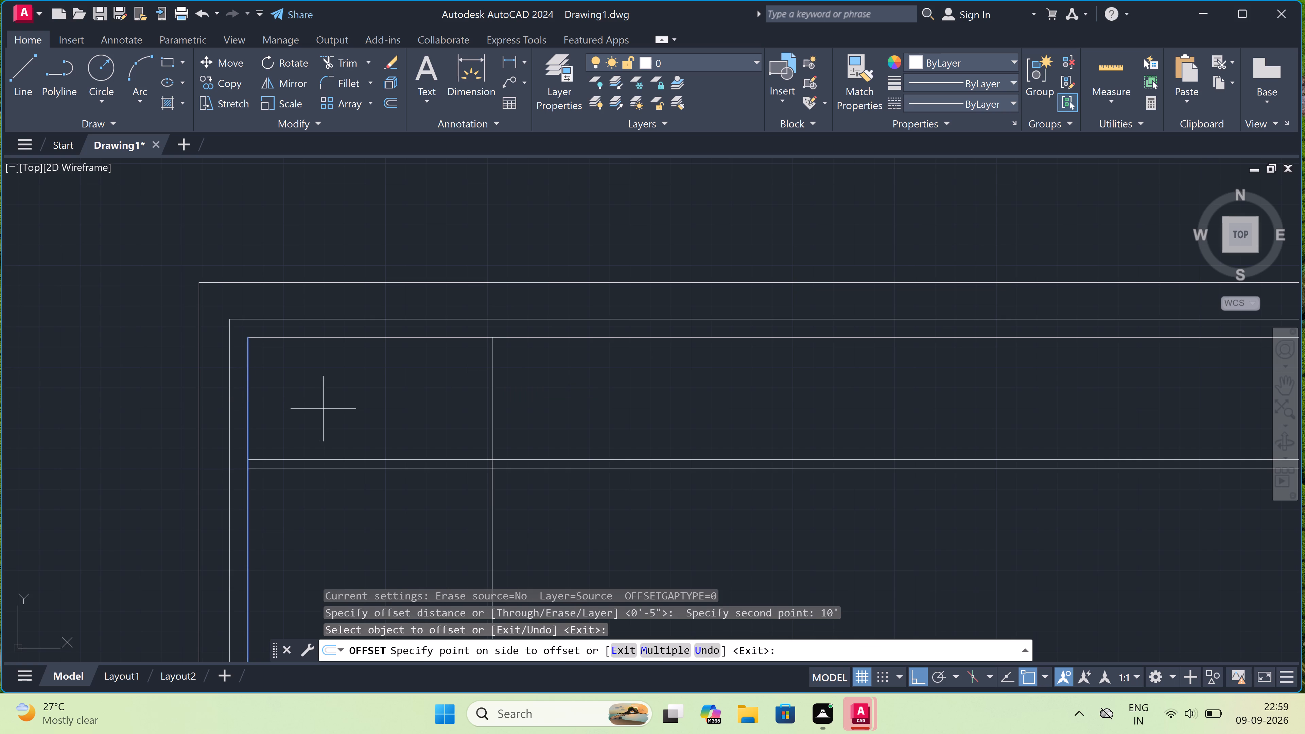
key(Escape)
Offset the new vertical line 4.5" to the right to form a vertical partition wall.
text(o)
key(space)
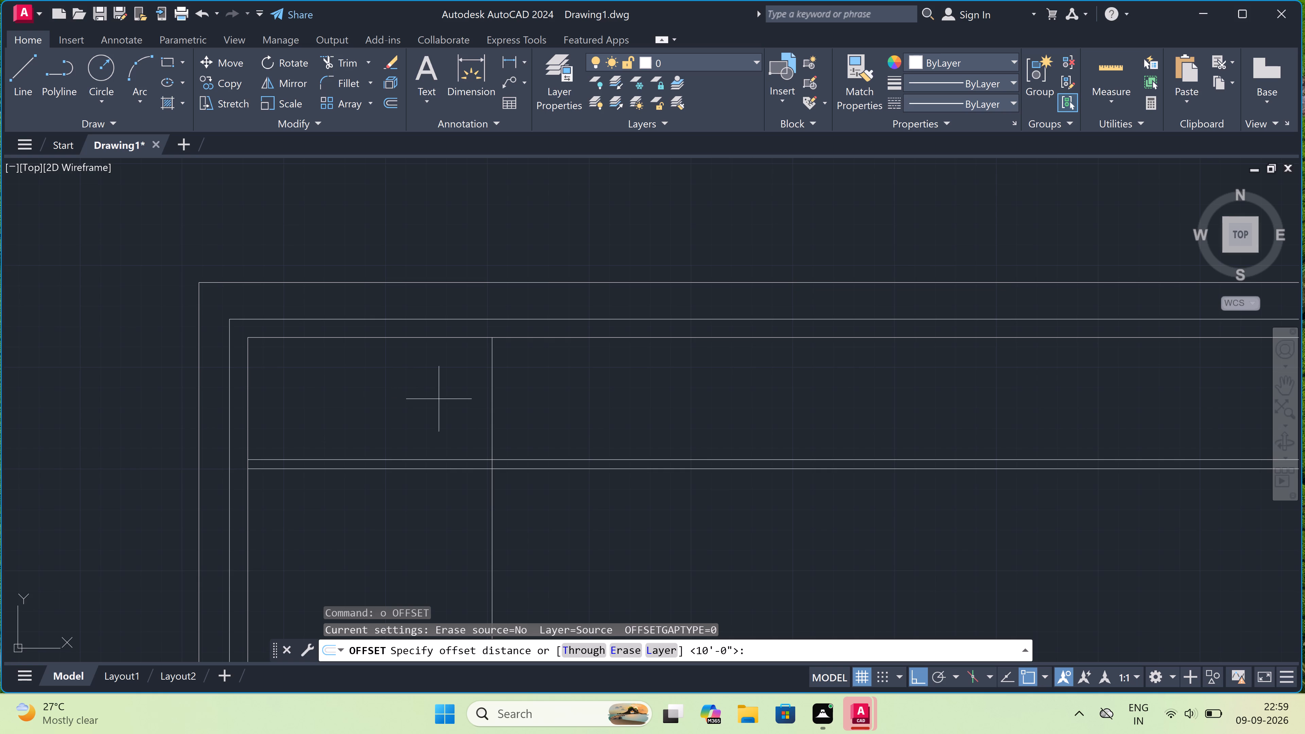
drag(491, 399, 539, 402)
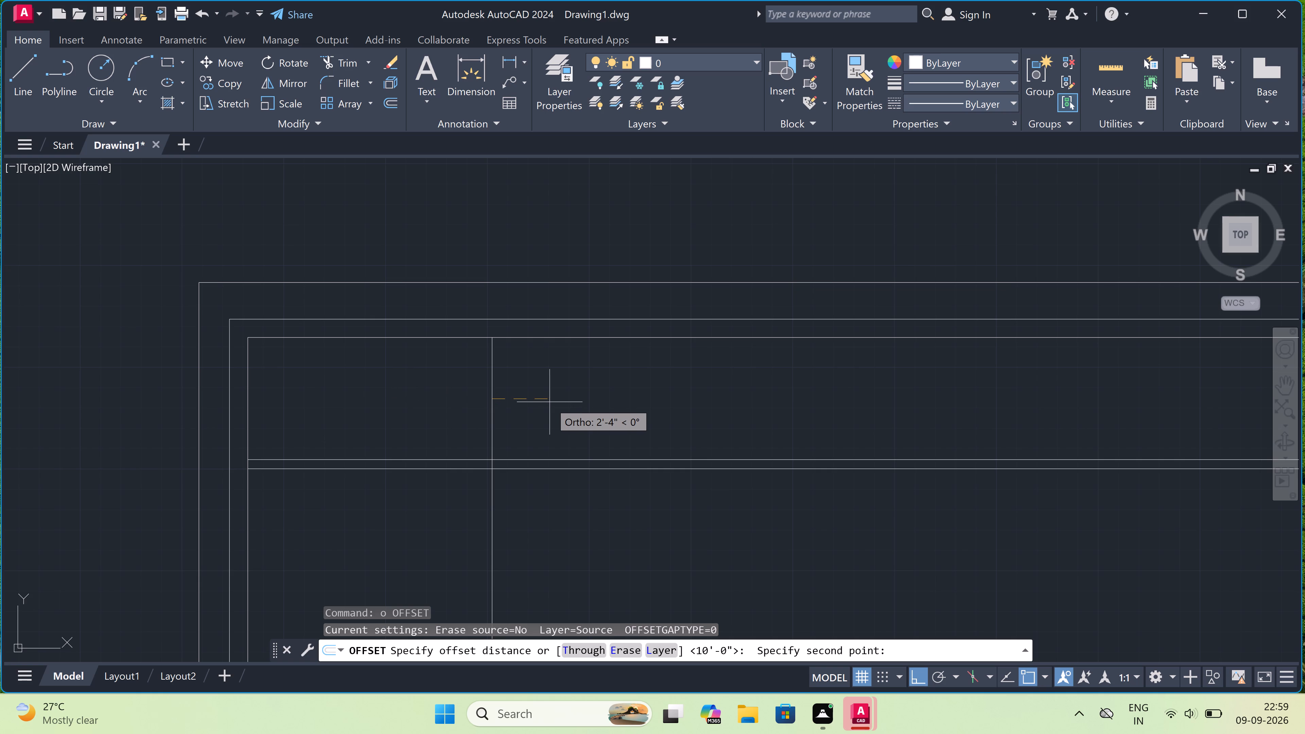
text(4.5")
key(space)
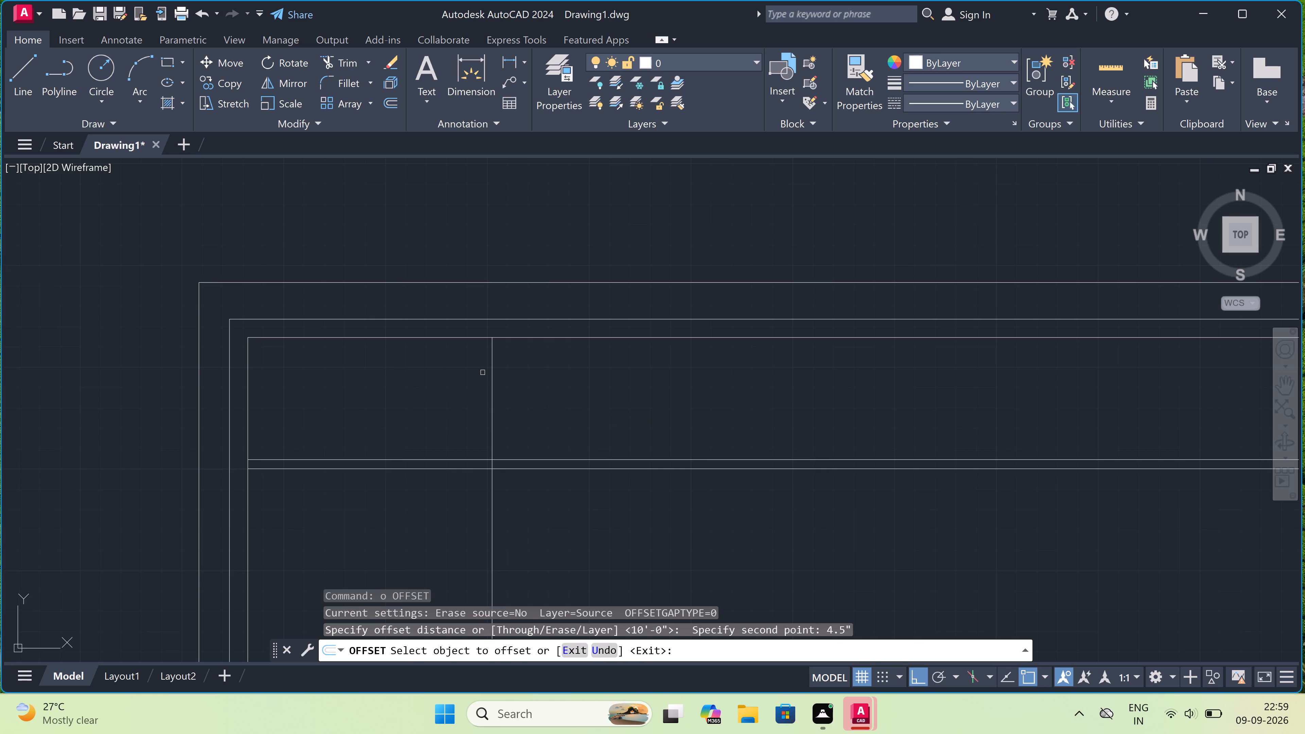
drag(493, 377, 507, 379)
click(540, 383)
key(Escape)
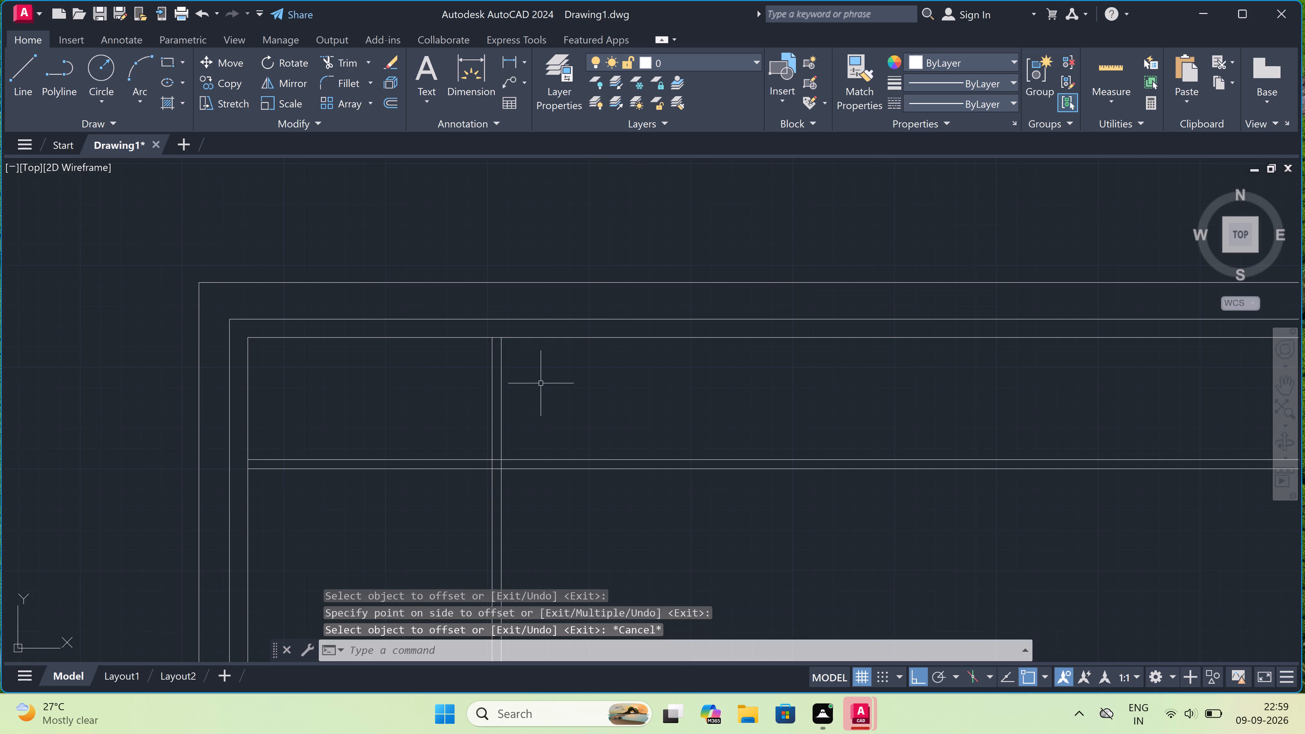
Offset the right-hand line of the vertical partition wall 4'6" to the right.
text(o)
key(space)
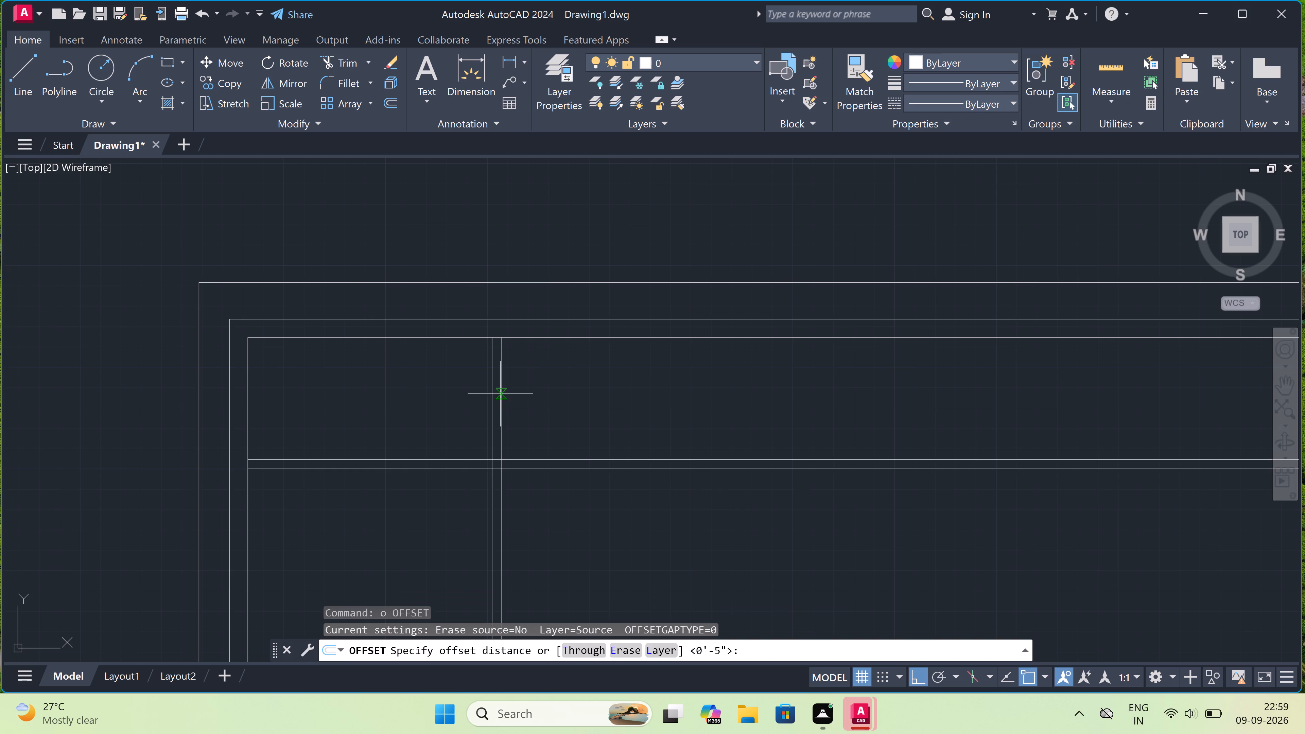
drag(500, 389, 520, 389)
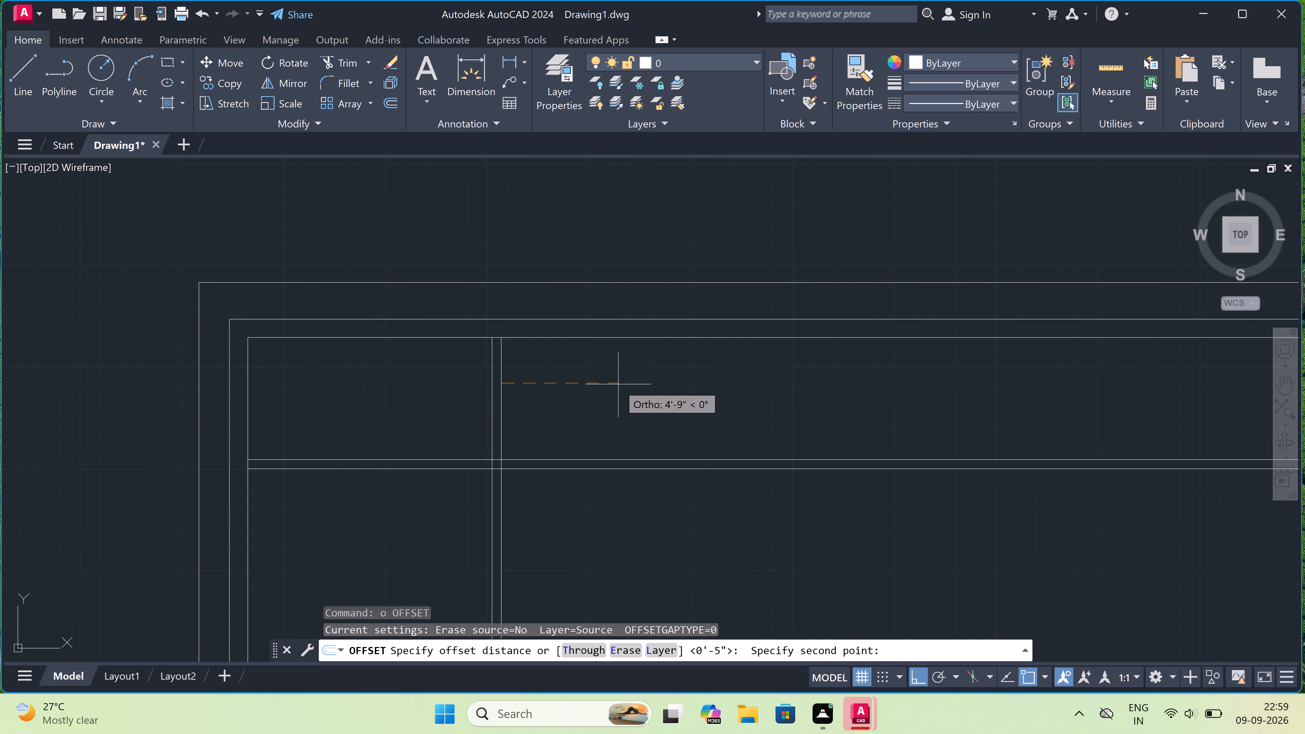
text(4'6")
key(space)
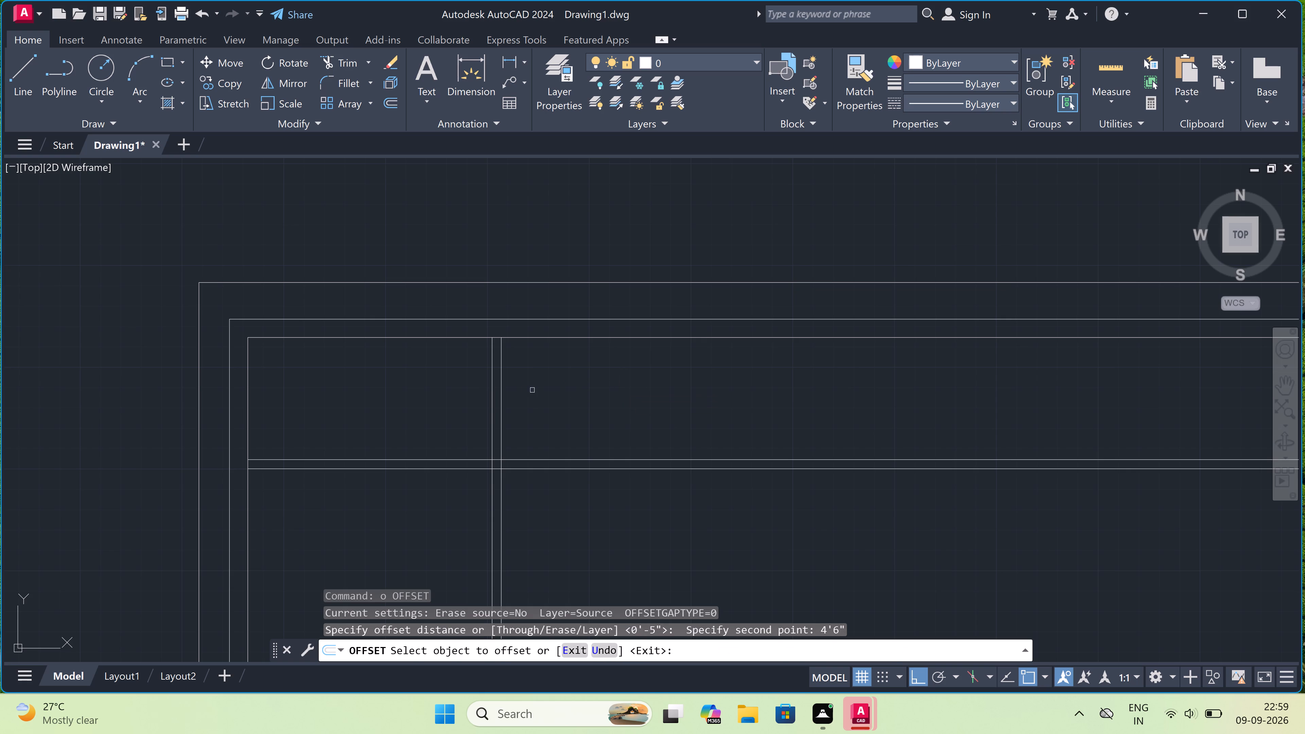
click(502, 382)
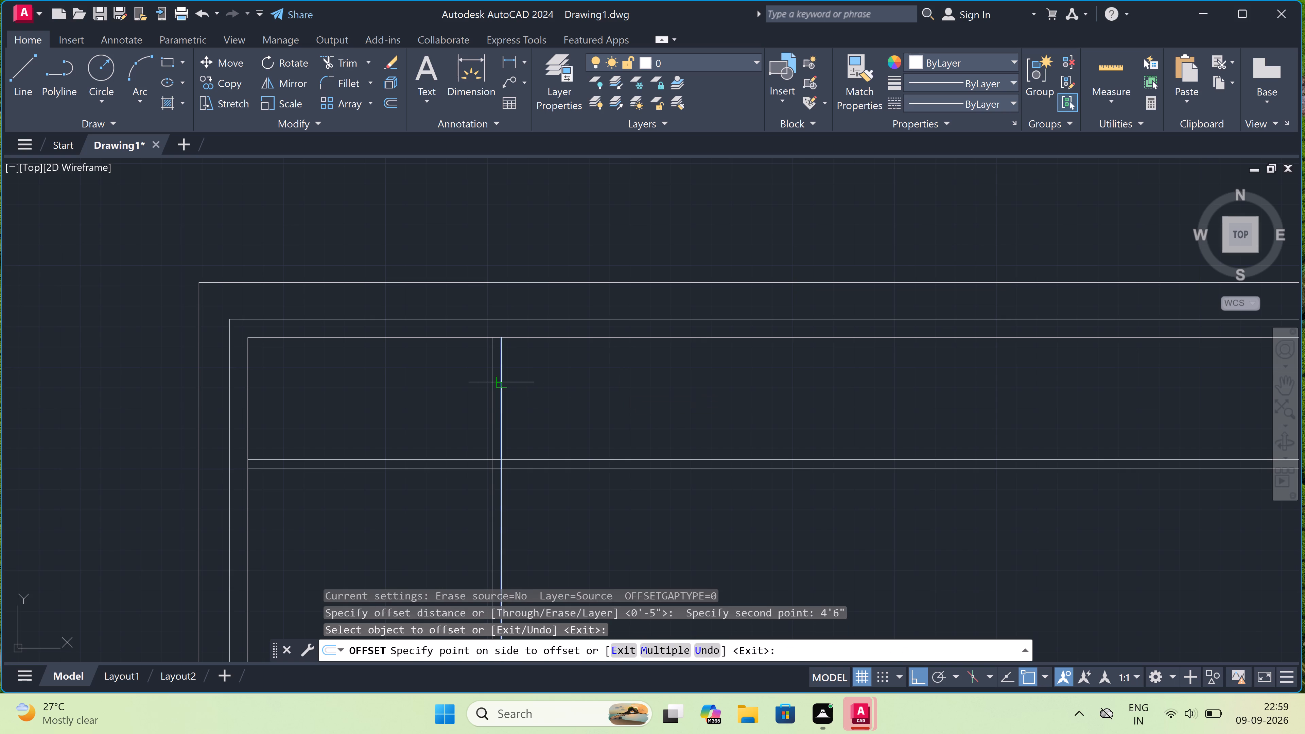
drag(510, 382, 519, 382)
click(550, 384)
key(Escape)
Offset the rightmost vertical line 4.5" to the right to form a second vertical partition wall.
text(o)
key(space)
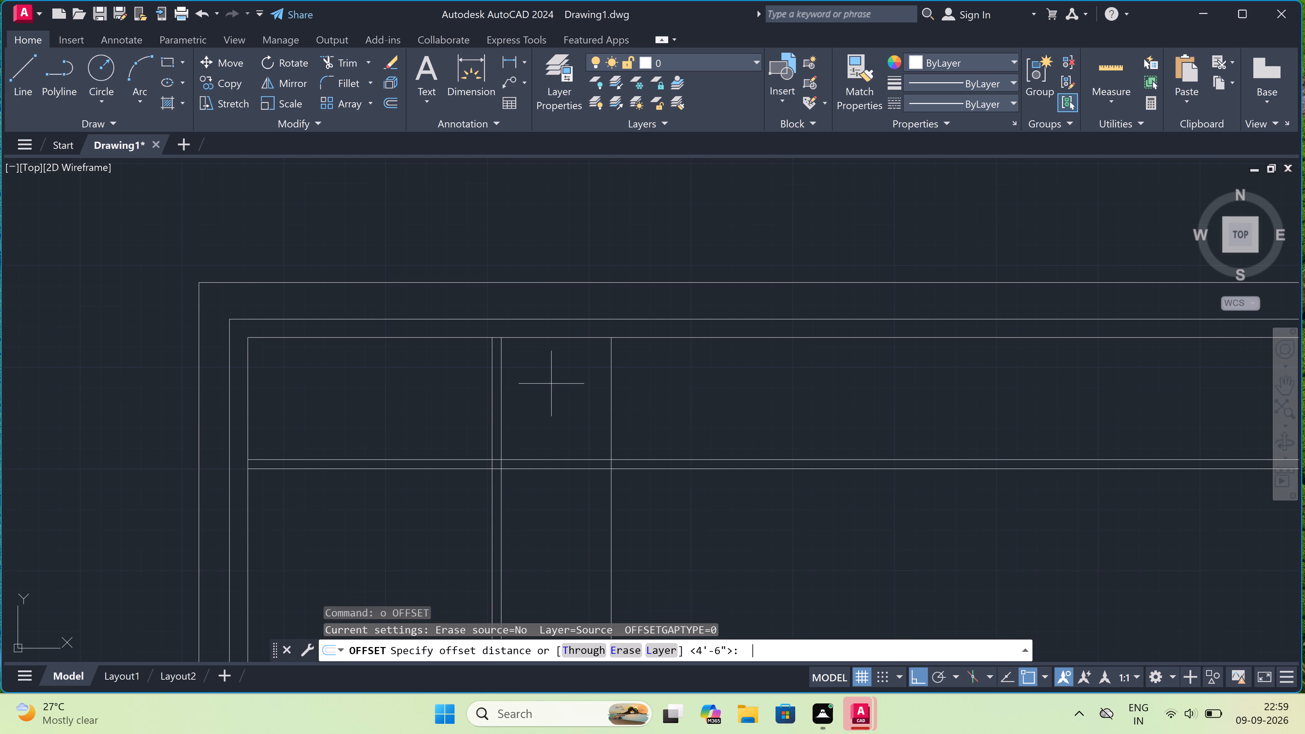
drag(613, 393, 623, 396)
text(4.5")
key(space)
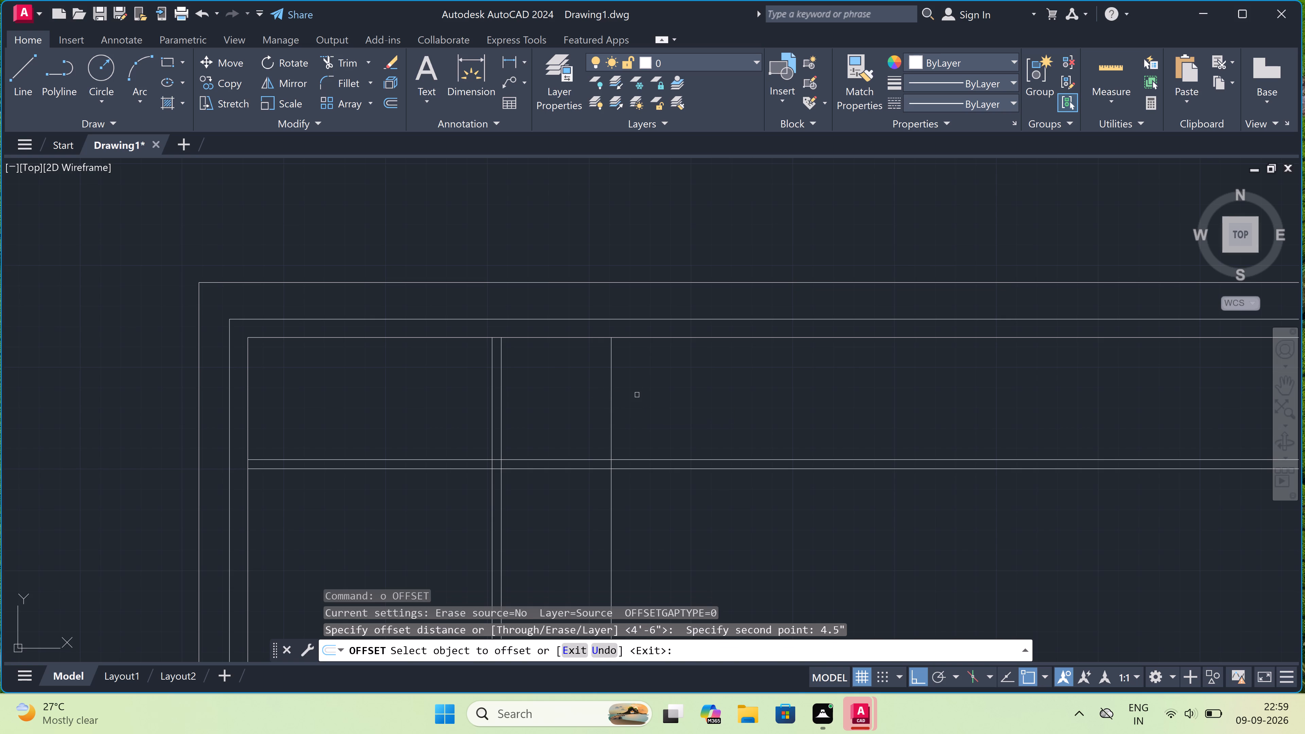
click(610, 387)
drag(616, 387, 624, 387)
double_click(644, 387)
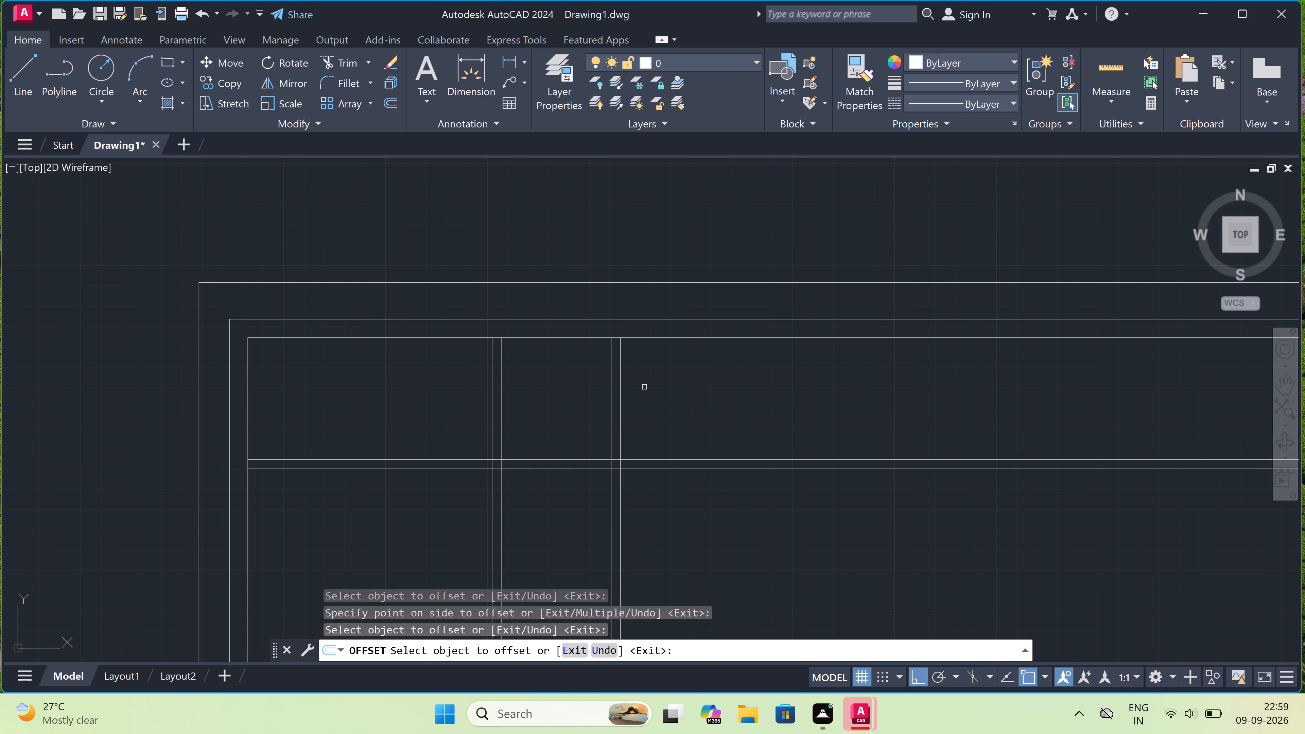
key(Escape)
Offset the right-hand line of the second vertical partition wall 4'6" to the right.
text(o)
key(space)
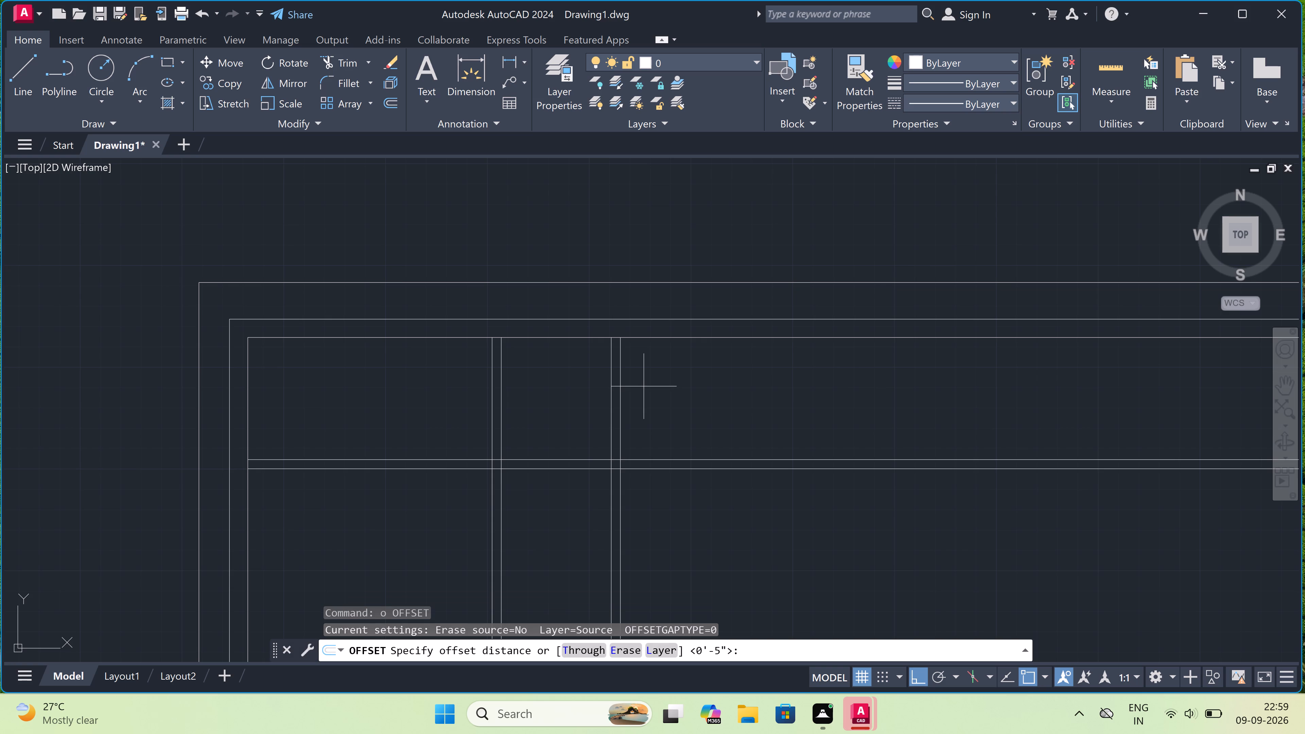
drag(621, 391, 626, 390)
text(4;)
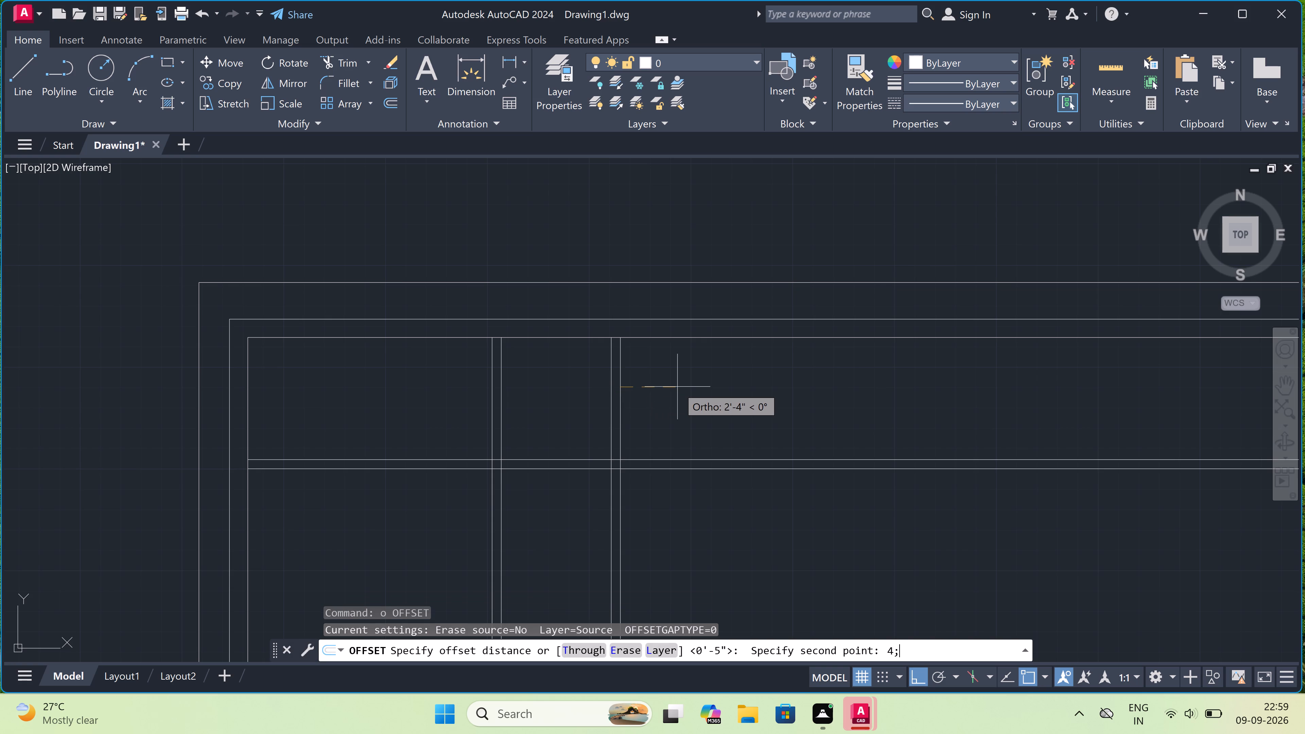
key(BackSpace)
key(apostrophe)
text(6"m)
key(BackSpace)
key(space)
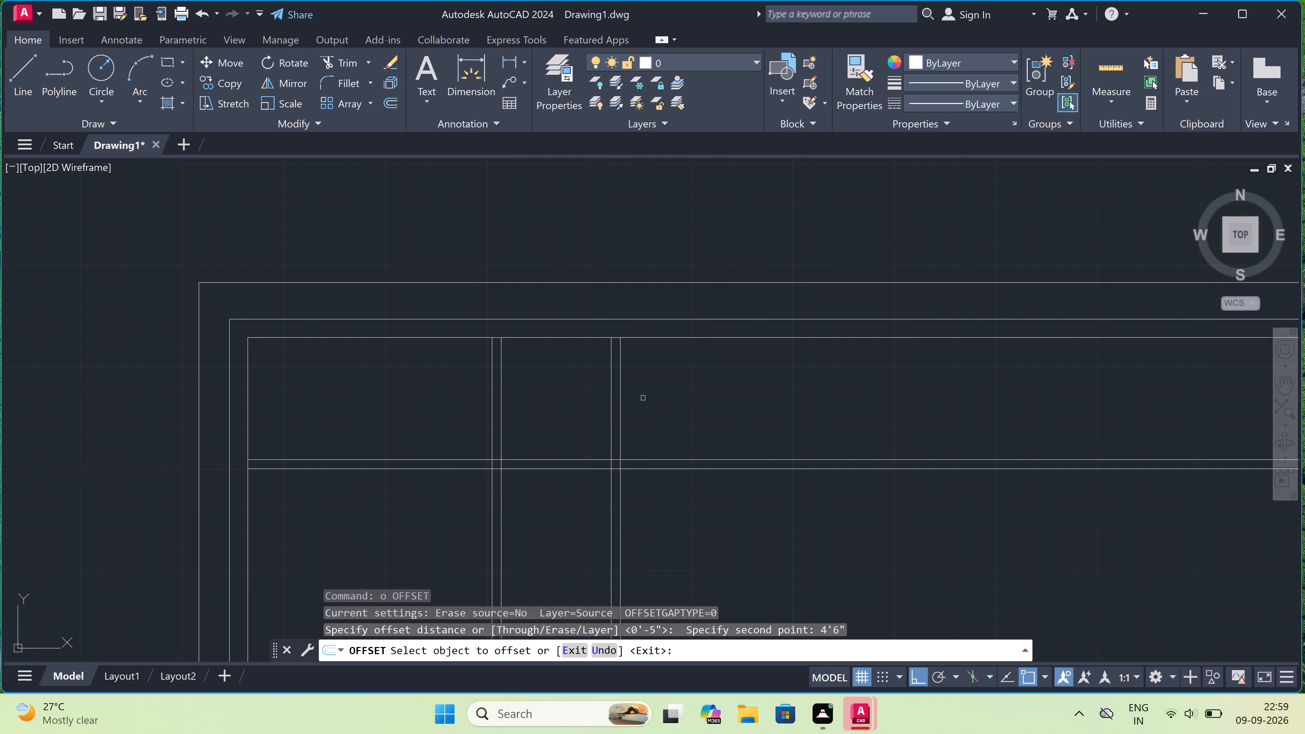
double_click(621, 387)
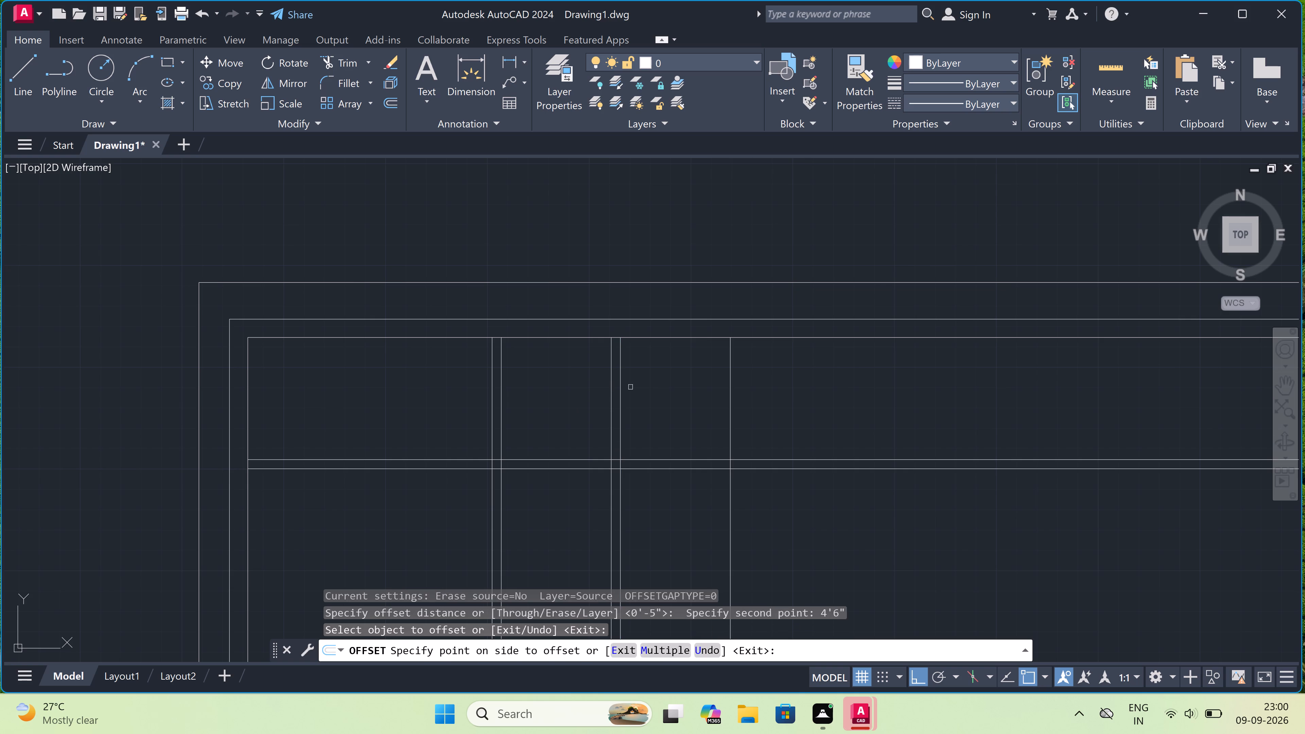
click(671, 387)
key(Escape)
Start another Offset for the partition layout.
text(o)
key(space)
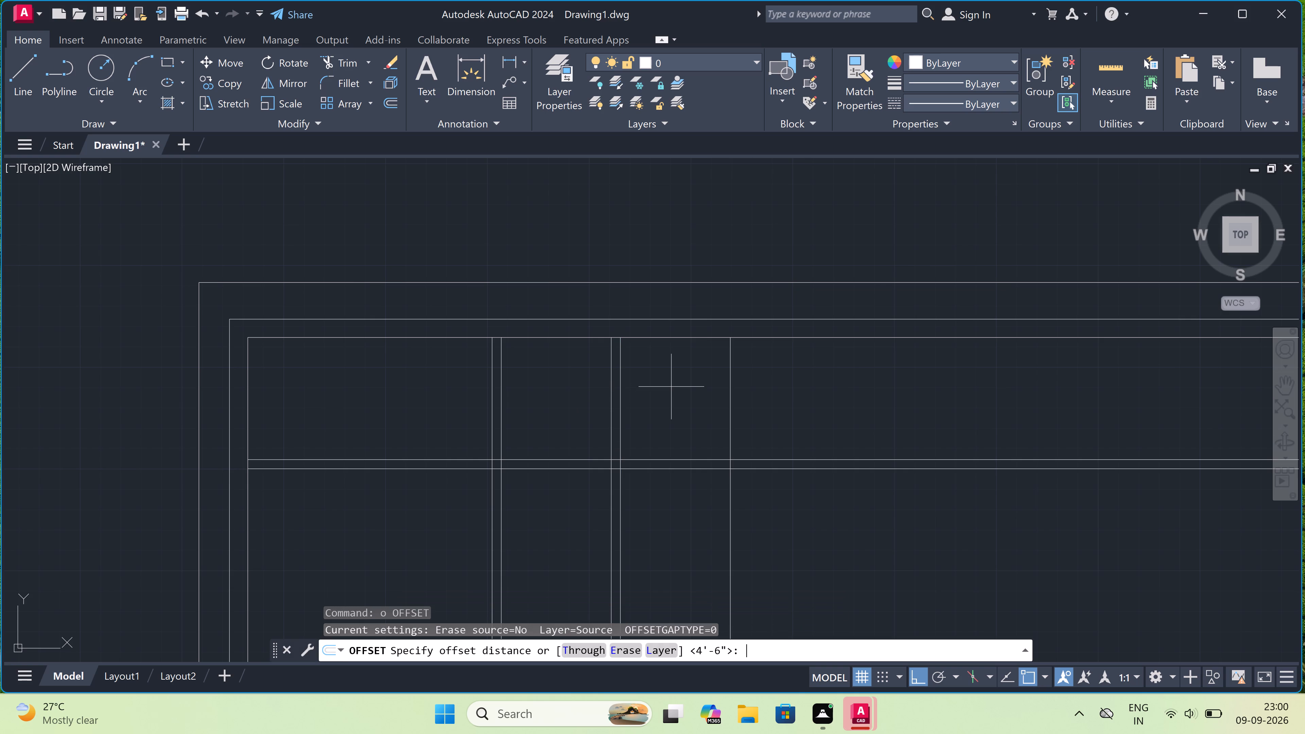
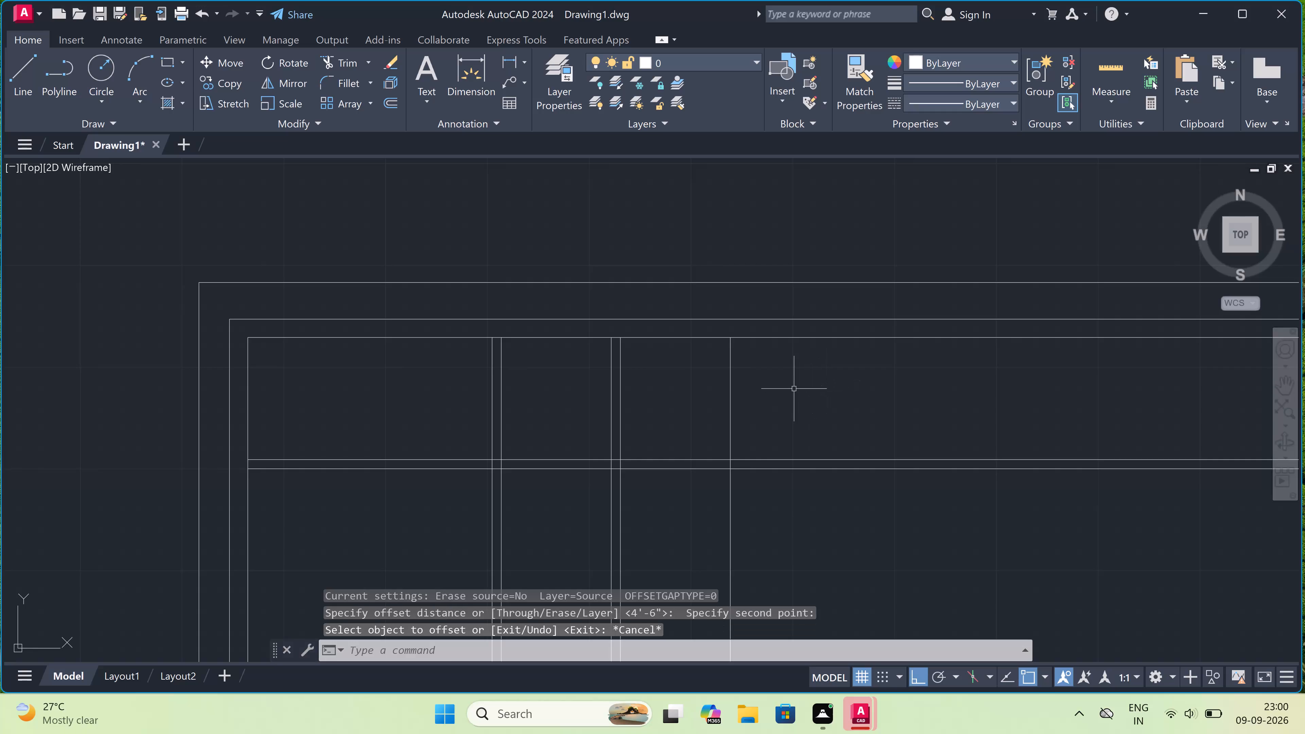
Offset the rightmost vertical line 9" to the right to form the right outer wall.
key(o)
key(space)
drag(727, 387, 746, 387)
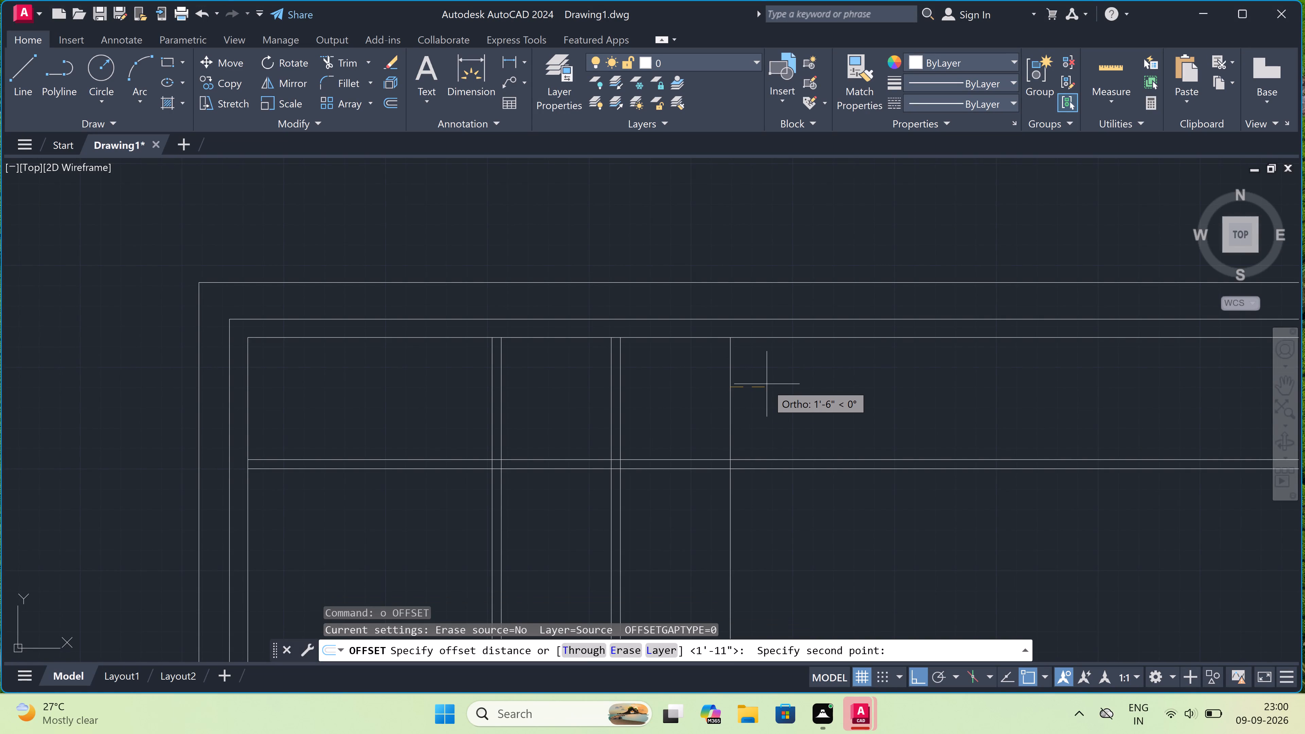
text(9")
key(space)
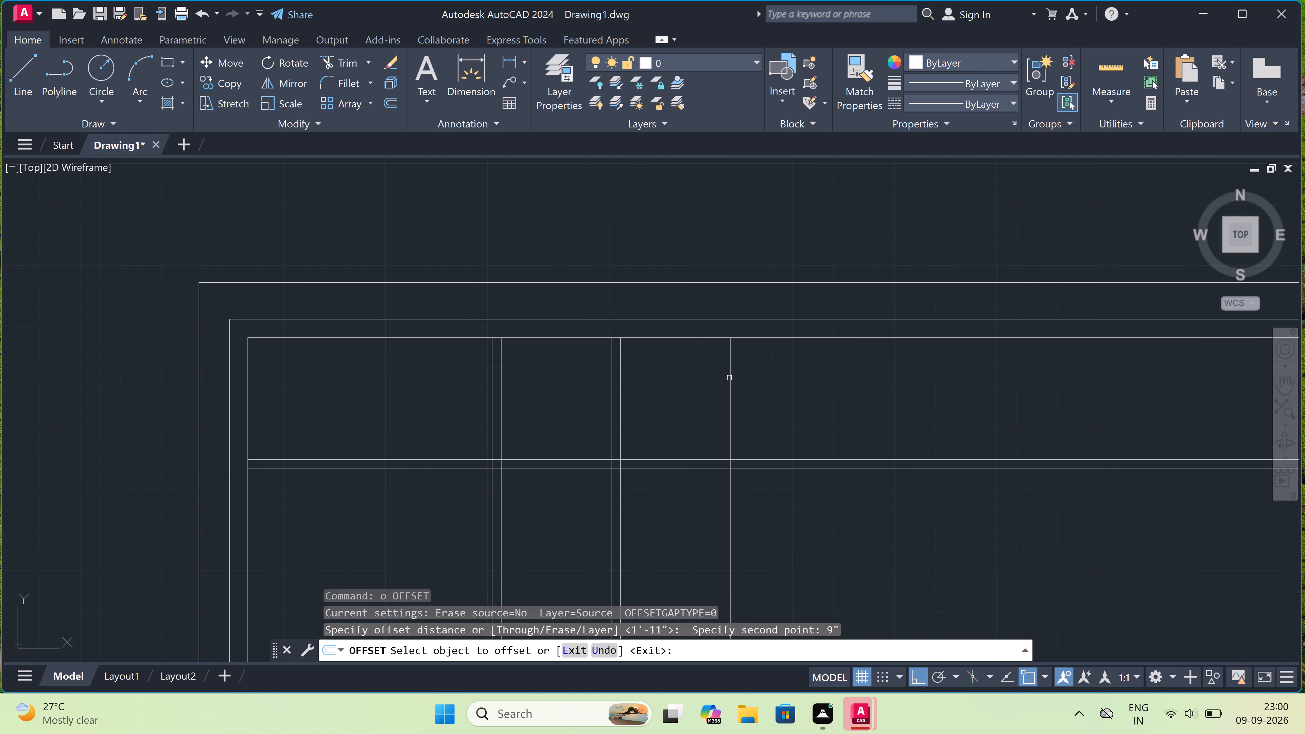
click(729, 378)
click(764, 374)
key(Escape)
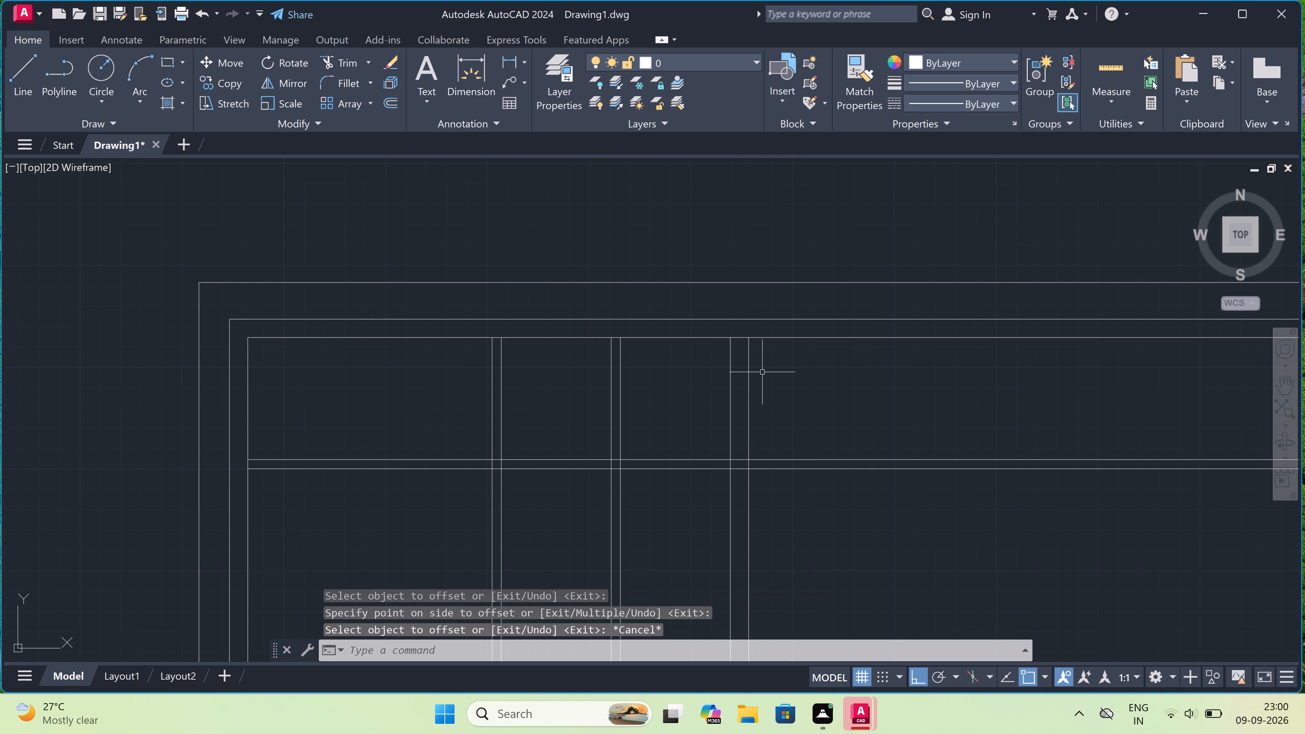
Extend the right outer wall's inner line to the house wall's top outer line and its outer line to the topmost boundary line.
key(e)
text(x)
key(space)
drag(751, 351, 747, 352)
click(715, 359)
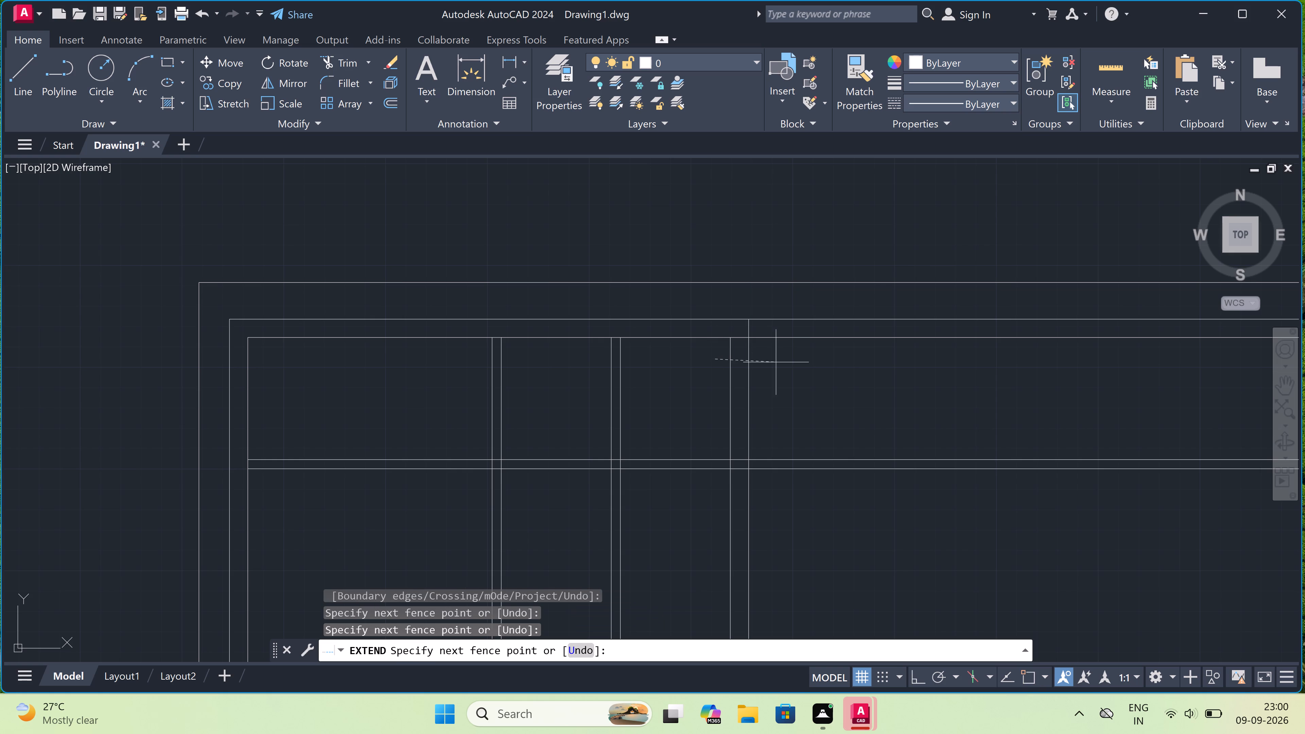
click(776, 362)
key(Escape)
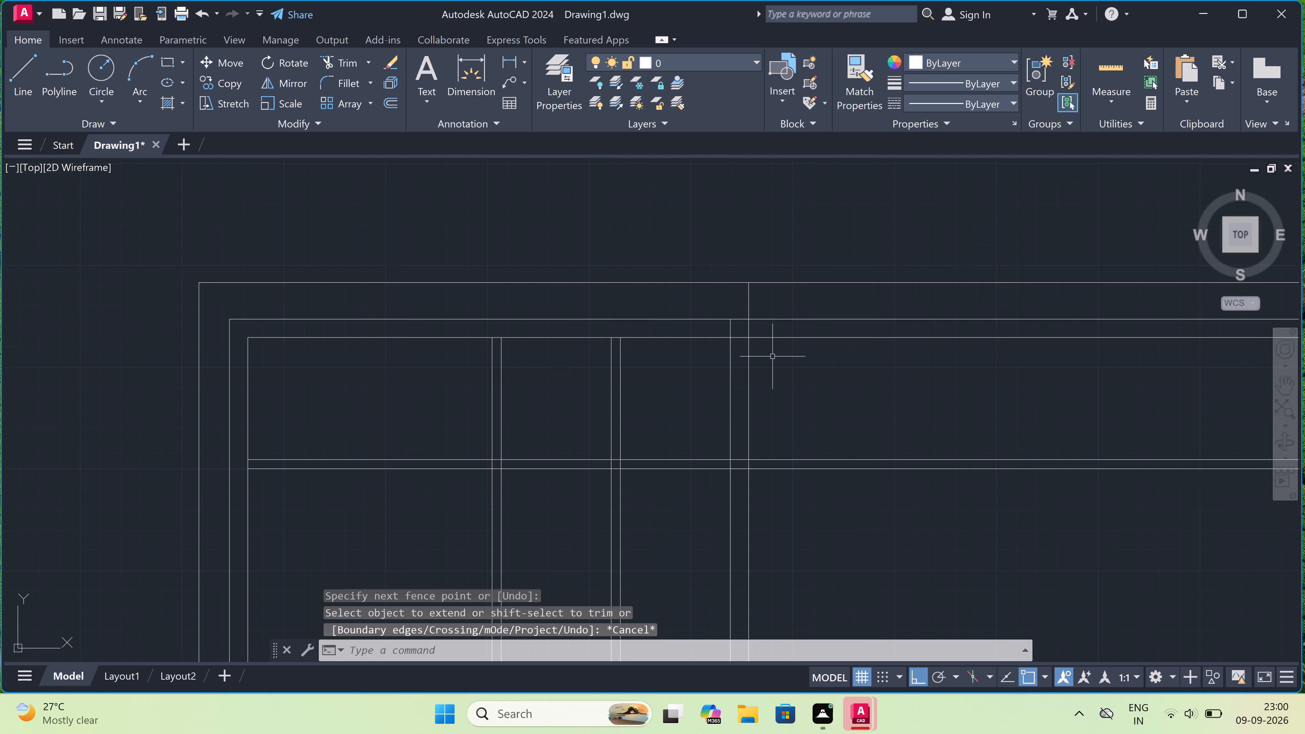
Offset the right outer wall's outer line 2'6" to the right to form the right boundary line.
scroll(772, 356, down, 2)
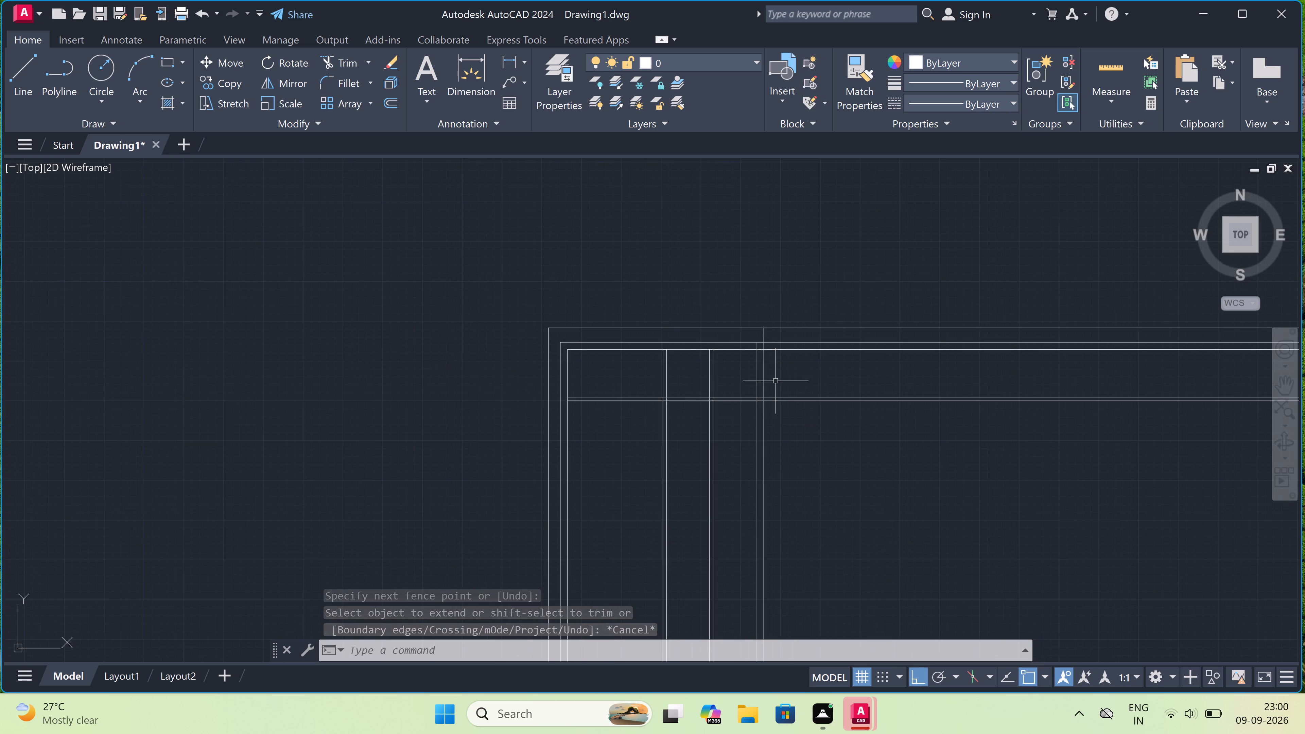
scroll(777, 384, up, 1)
text(o)
key(space)
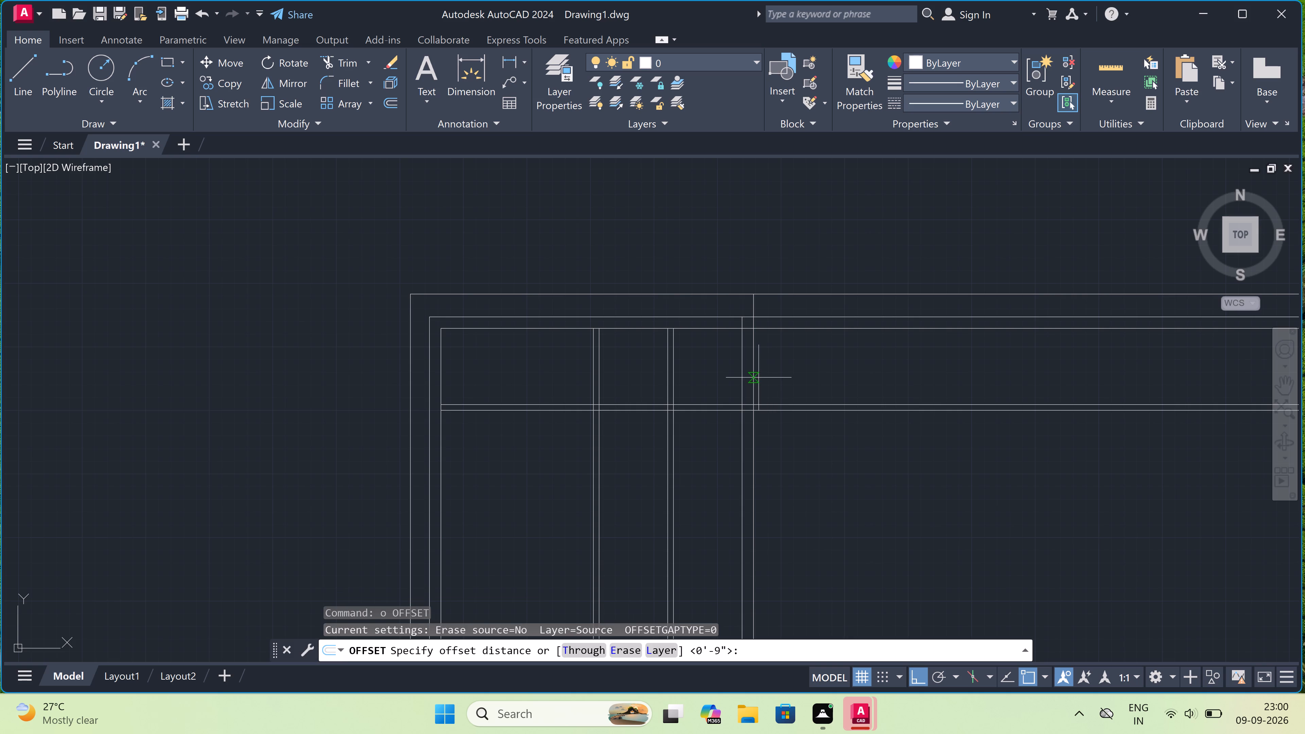
drag(754, 375, 781, 368)
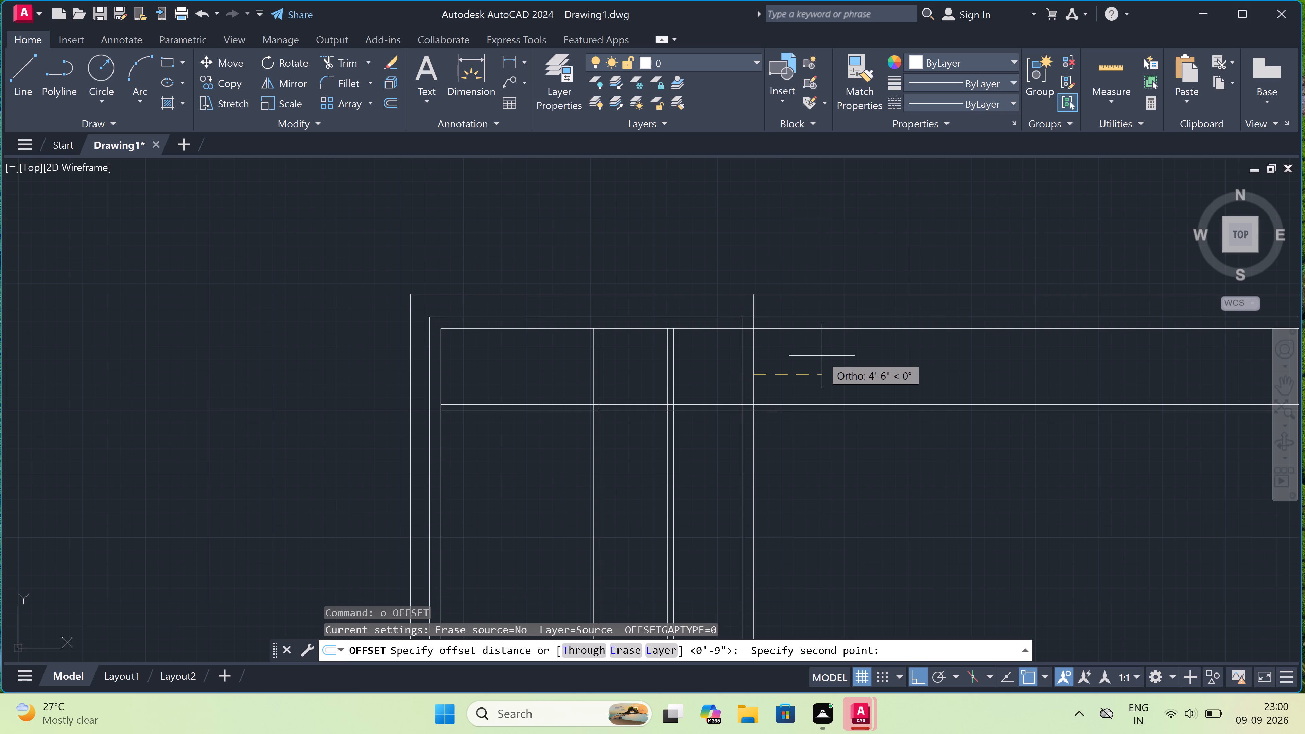
text(2')
text(6")
key(space)
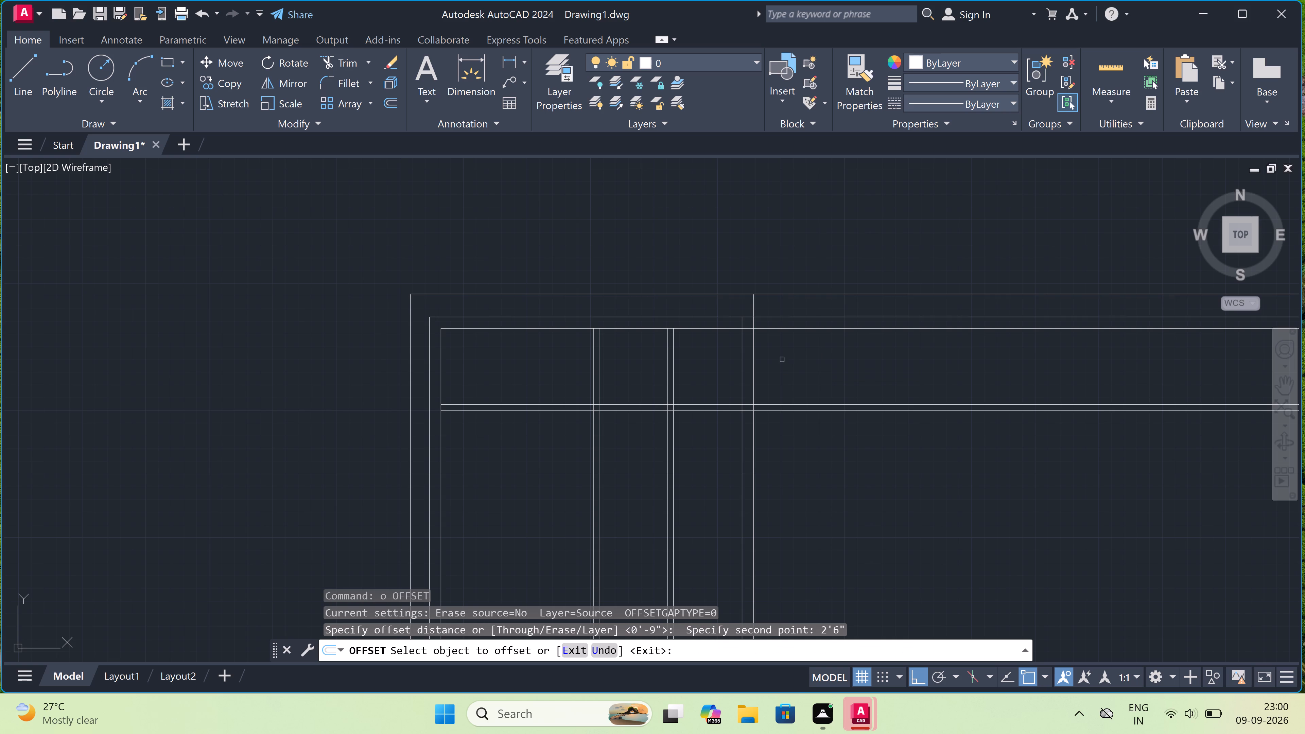
drag(754, 362, 775, 361)
click(823, 361)
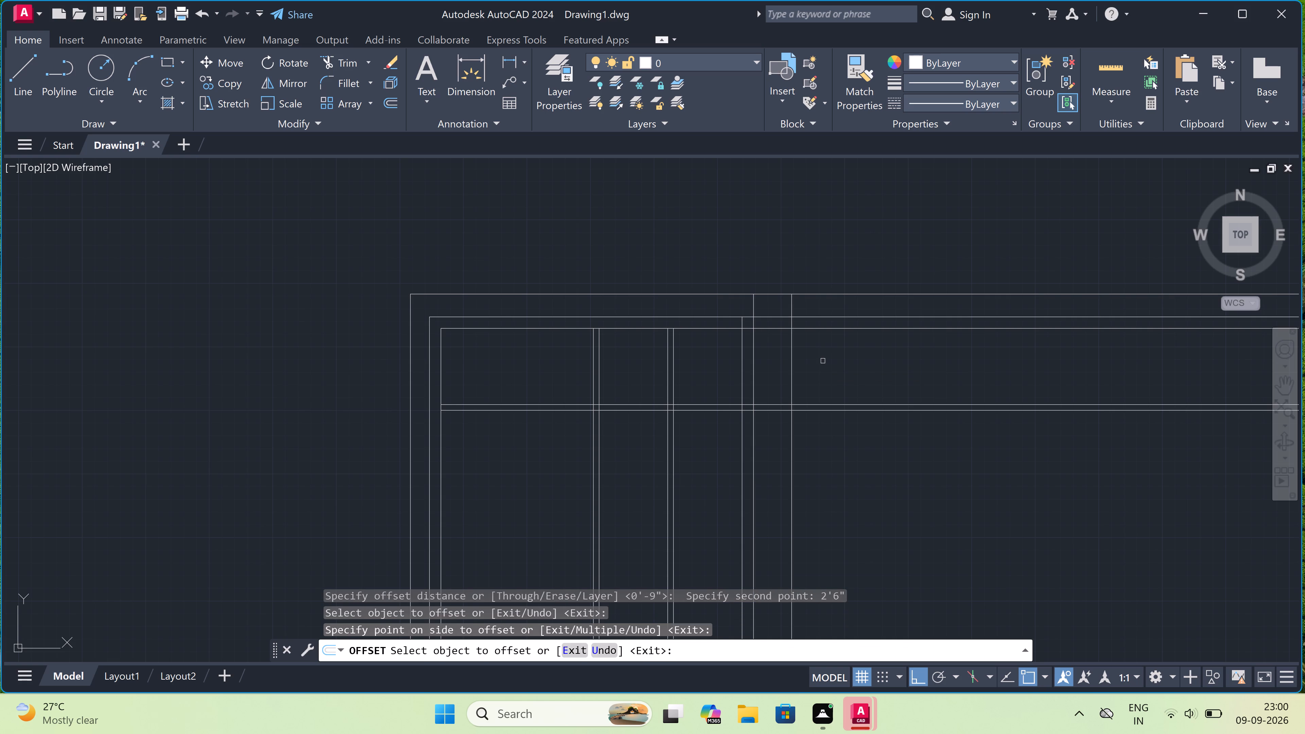
key(Escape)
Trim all horizontal lines that run past the new right boundary line.
key(t)
text(r)
key(space)
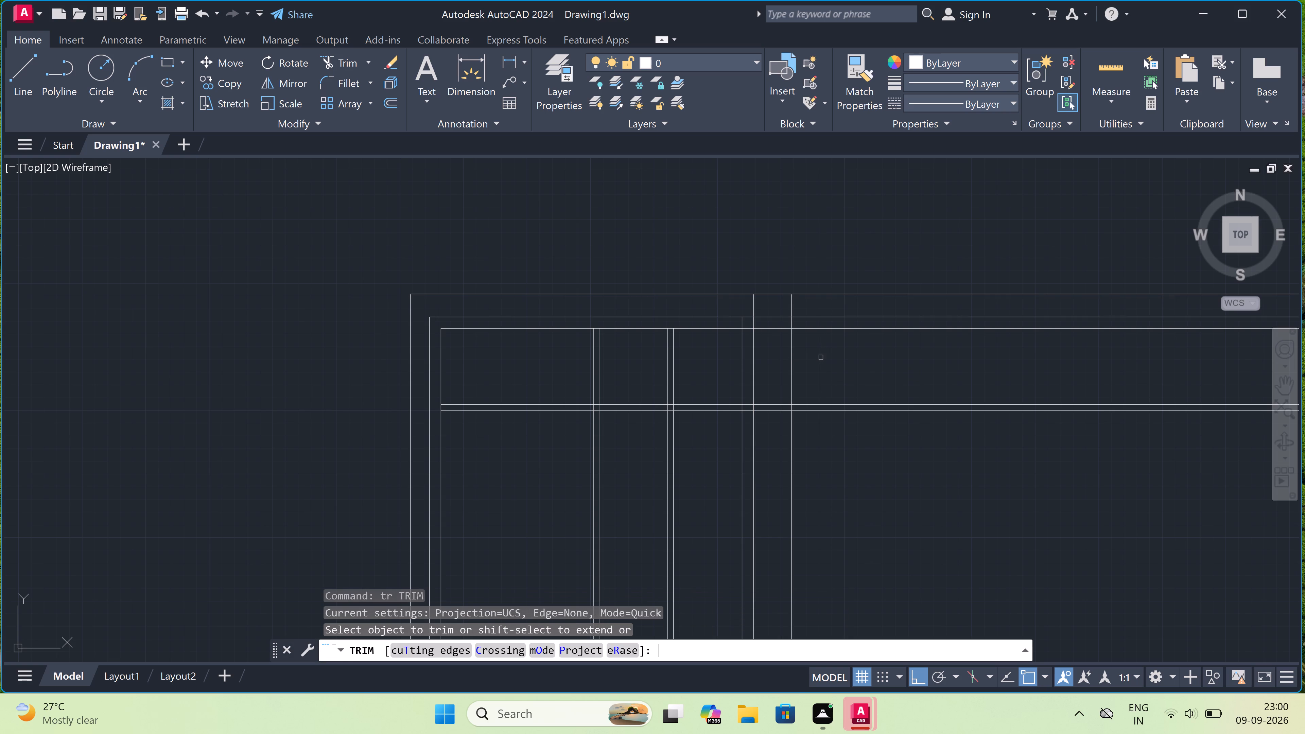
click(824, 251)
double_click(854, 484)
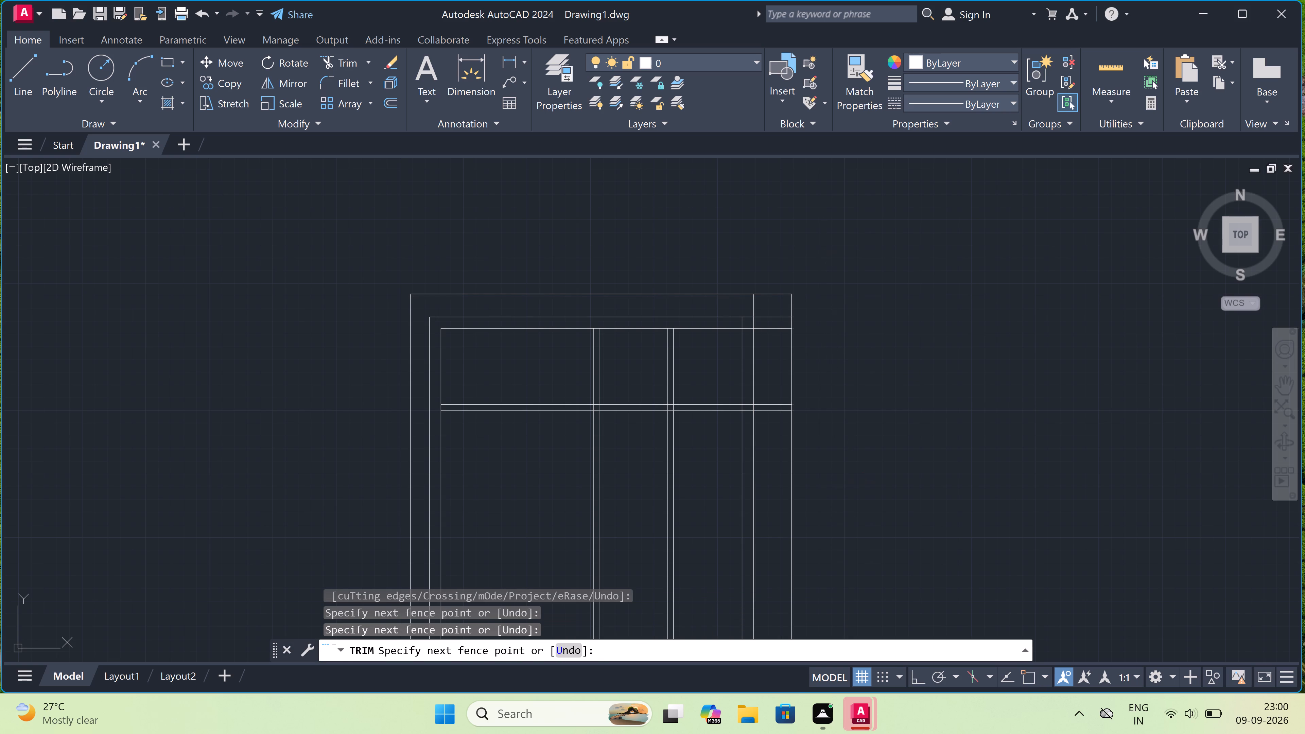
Trim the house wall and partition lines back to the right outer wall, and remove its outer line's stub above the house.
click(772, 431)
click(768, 309)
double_click(768, 309)
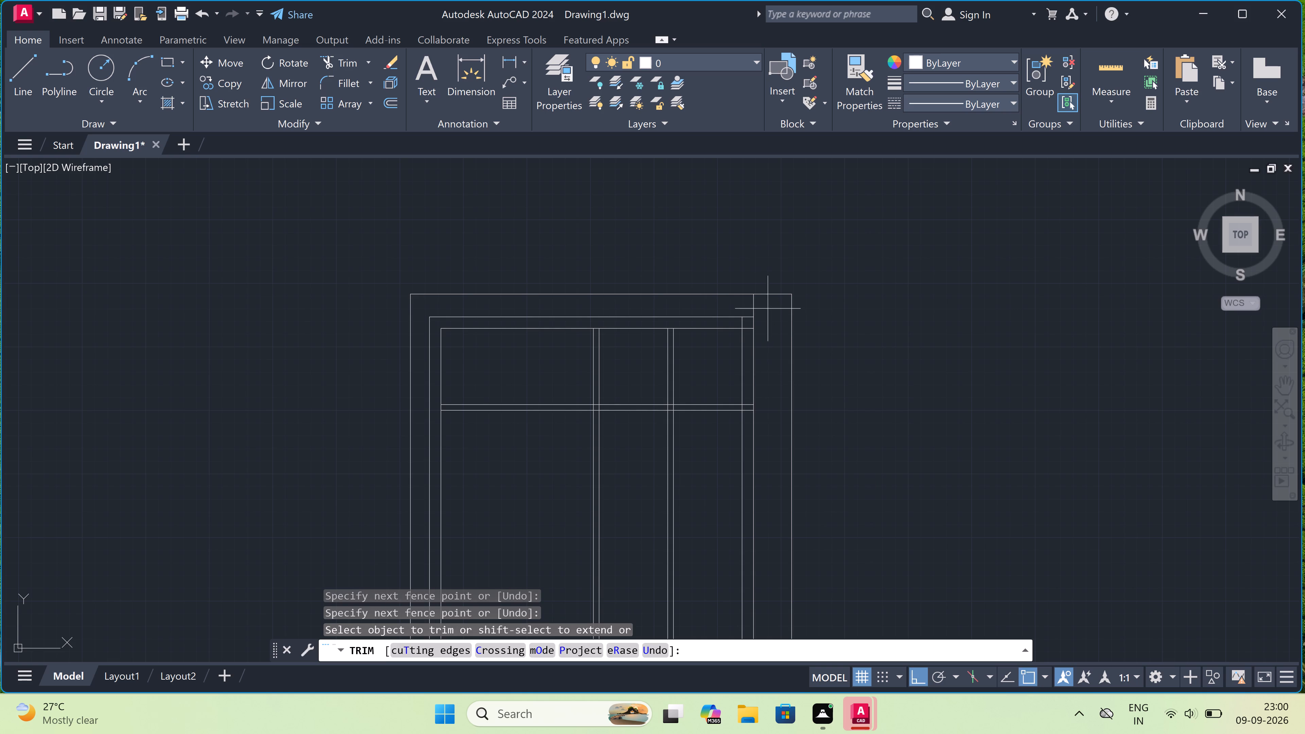
click(750, 309)
Trim the overlapping lines inside the right outer wall's thickness to clean its top corner and the horizontal partition's end.
scroll(746, 410, up, 2)
drag(746, 427, 746, 422)
click(750, 355)
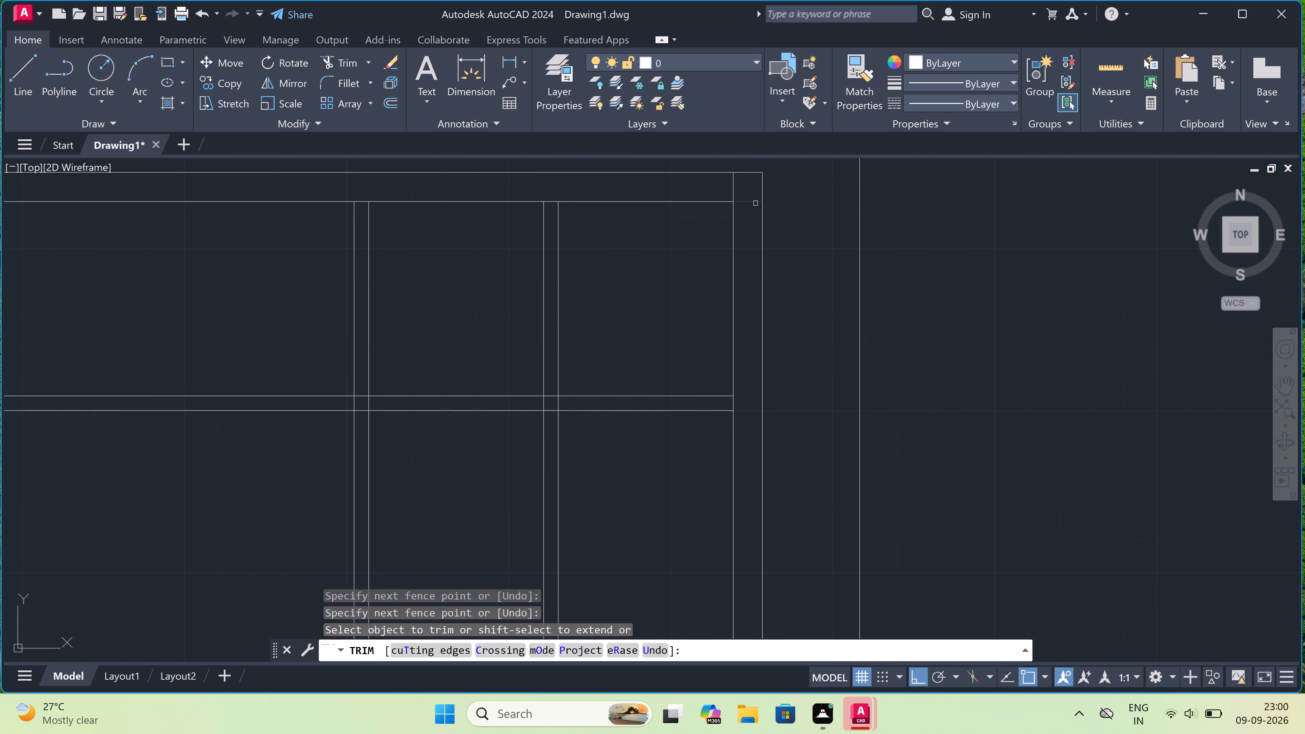
click(730, 182)
double_click(746, 187)
drag(746, 187, 748, 196)
drag(748, 209, 748, 214)
double_click(750, 258)
scroll(750, 257, down, 4)
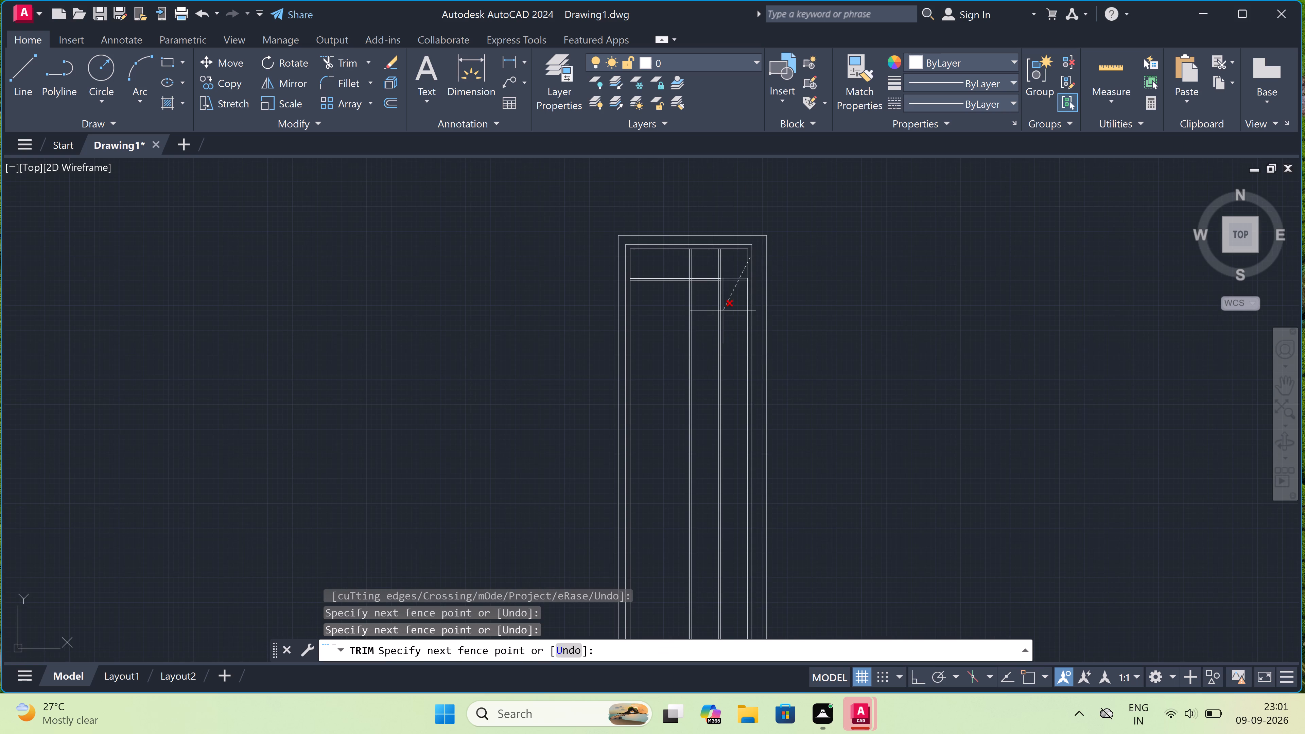
scroll(748, 251, up, 3)
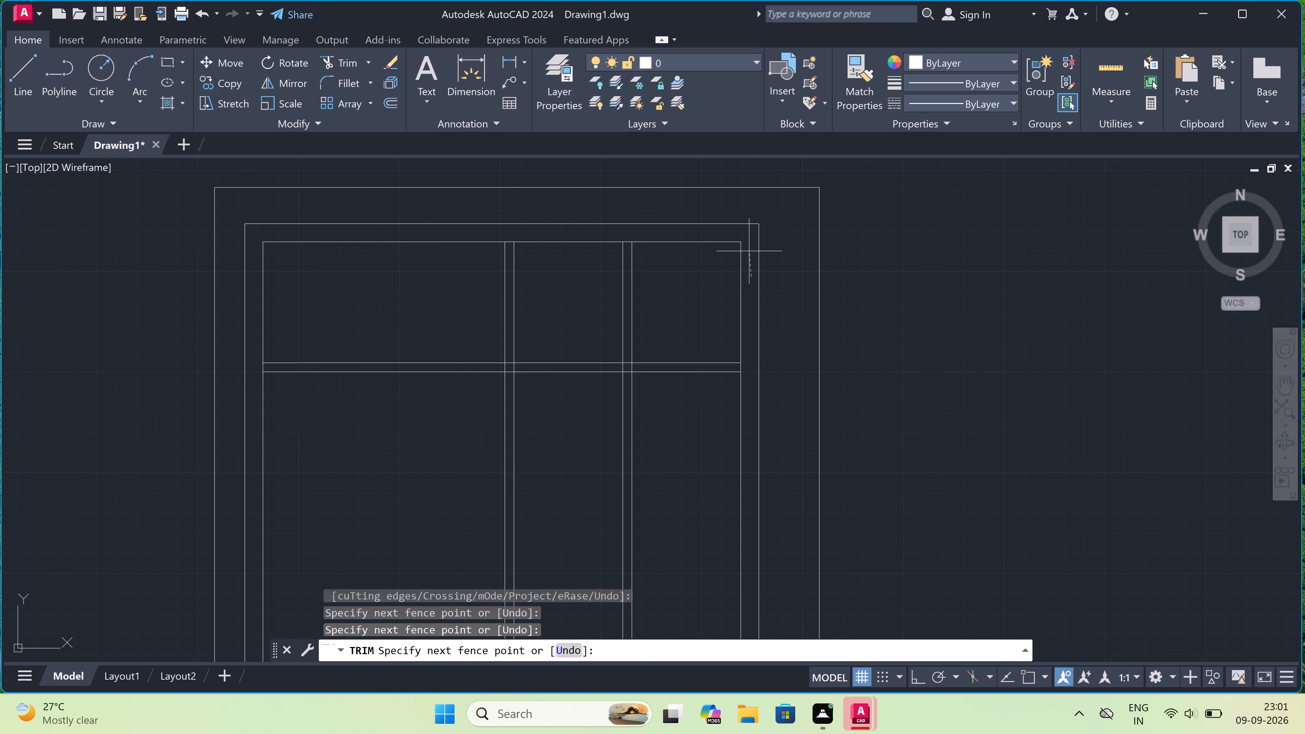
click(749, 251)
Trim away the horizontal partition wall's two lines across the left-hand room, up to the first vertical partition.
scroll(749, 251, down, 3)
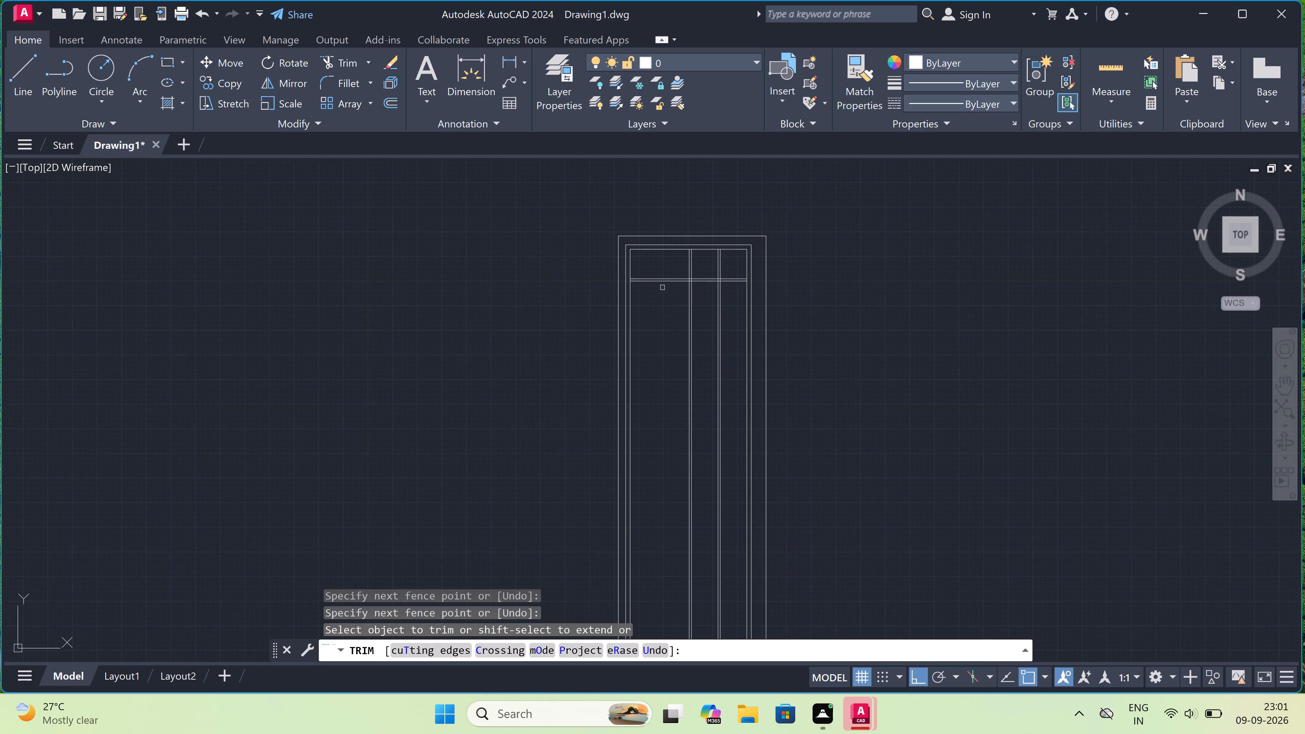
scroll(662, 287, up, 2)
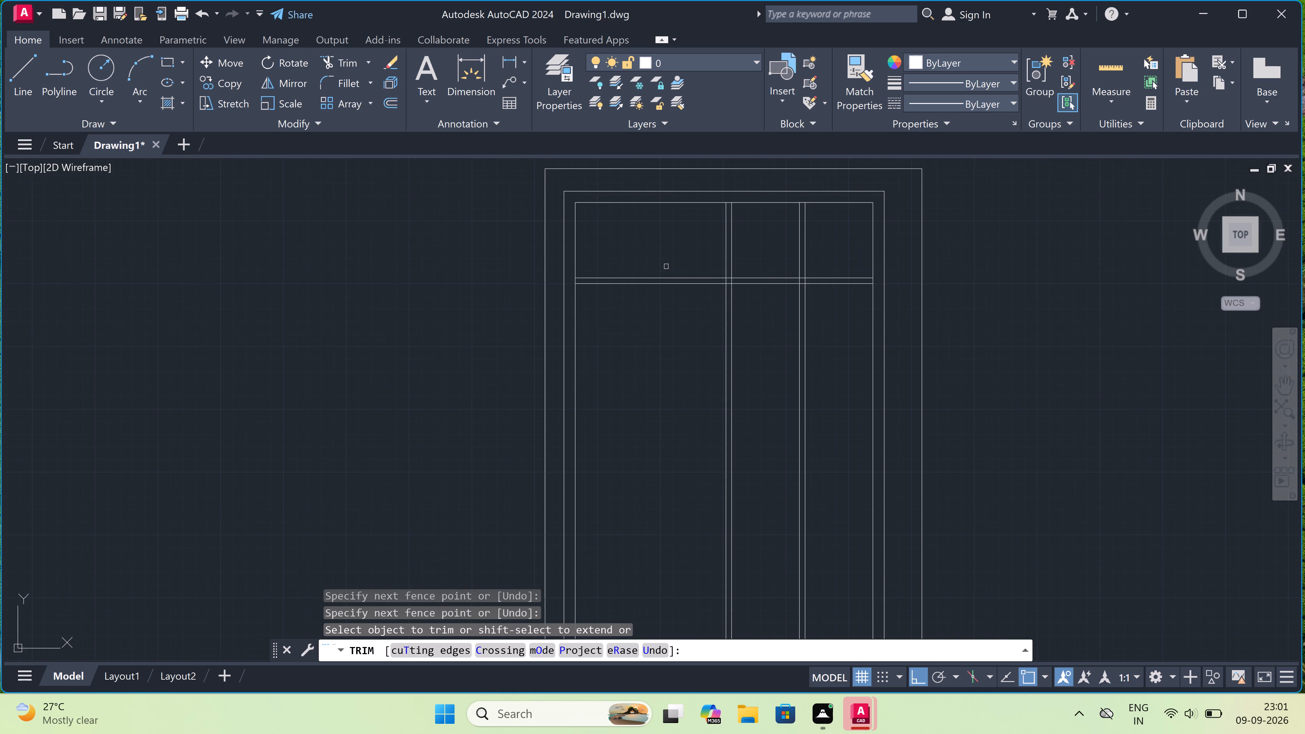
drag(666, 265, 668, 270)
click(673, 383)
Trim away both lines of the second vertical partition wall below the horizontal partition wall.
scroll(694, 374, down, 1)
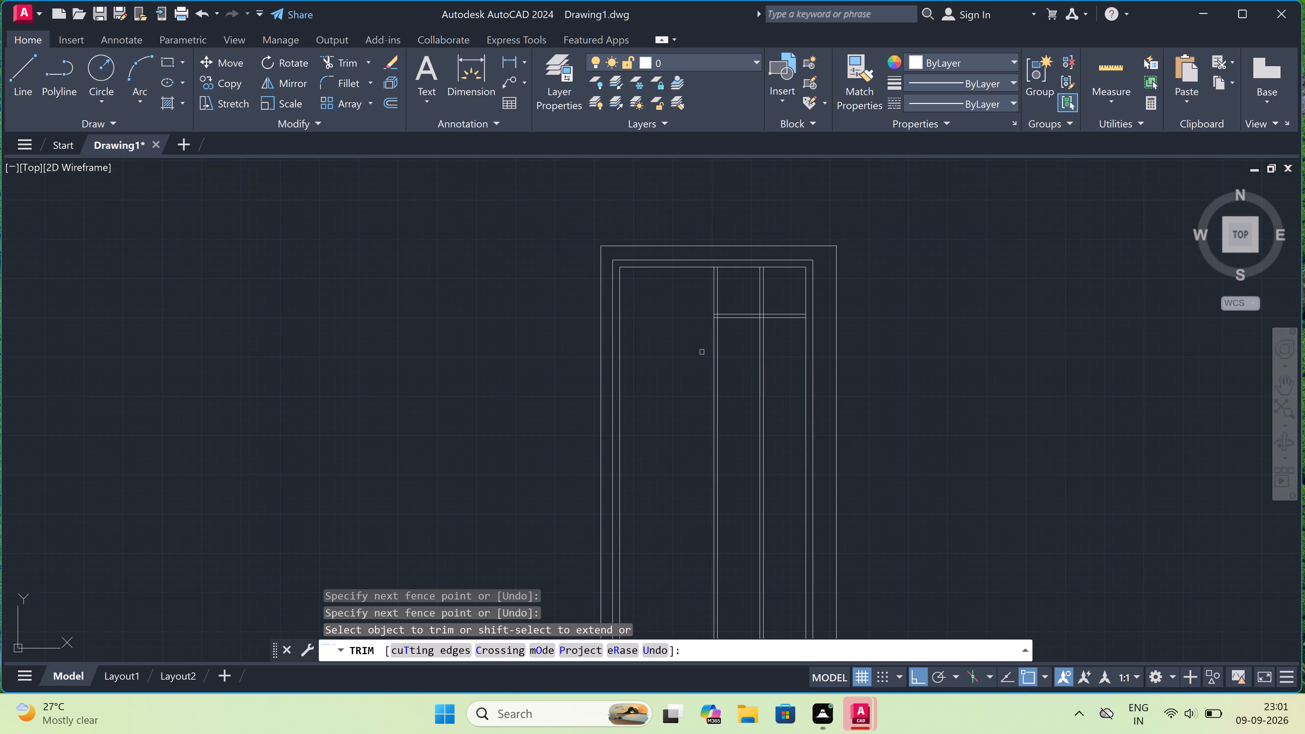
scroll(771, 326, up, 2)
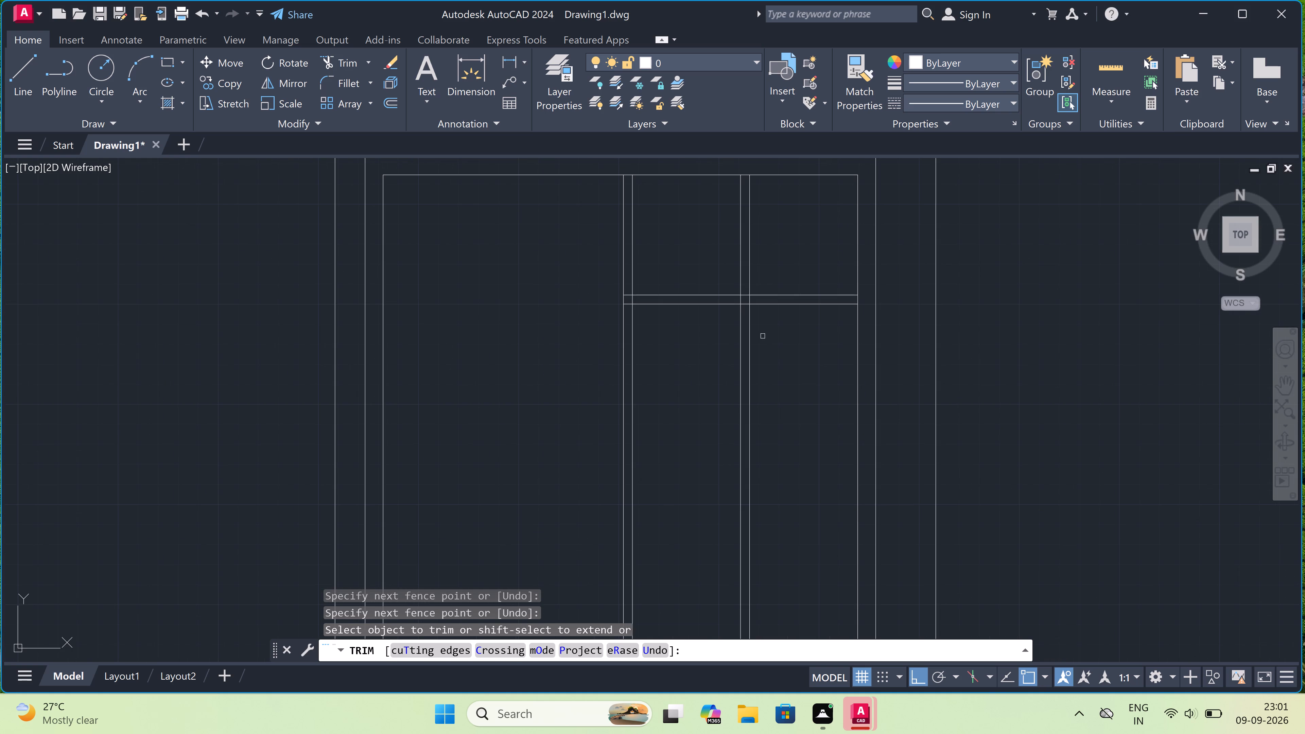
drag(755, 346, 752, 348)
double_click(714, 356)
key(Escape)
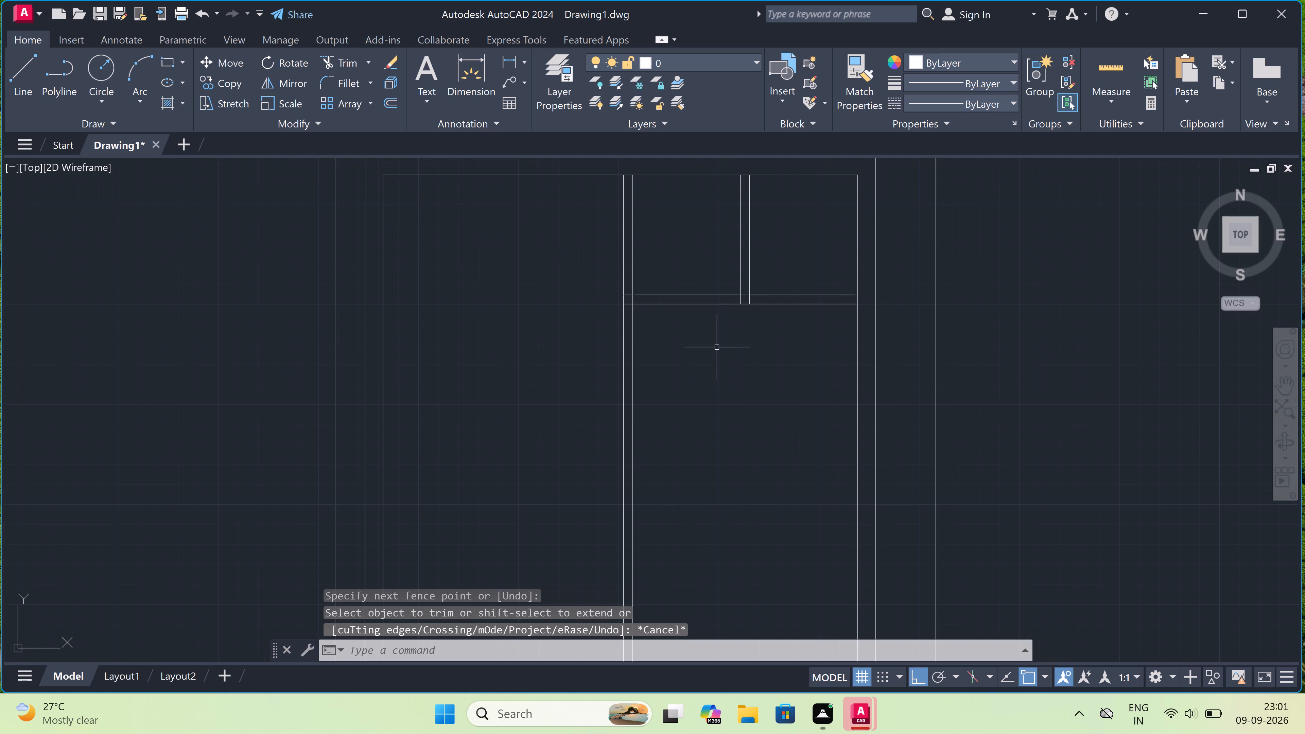
Offset the top wall's inner line 15'4" downward to set the room depth.
text(o)
key(space)
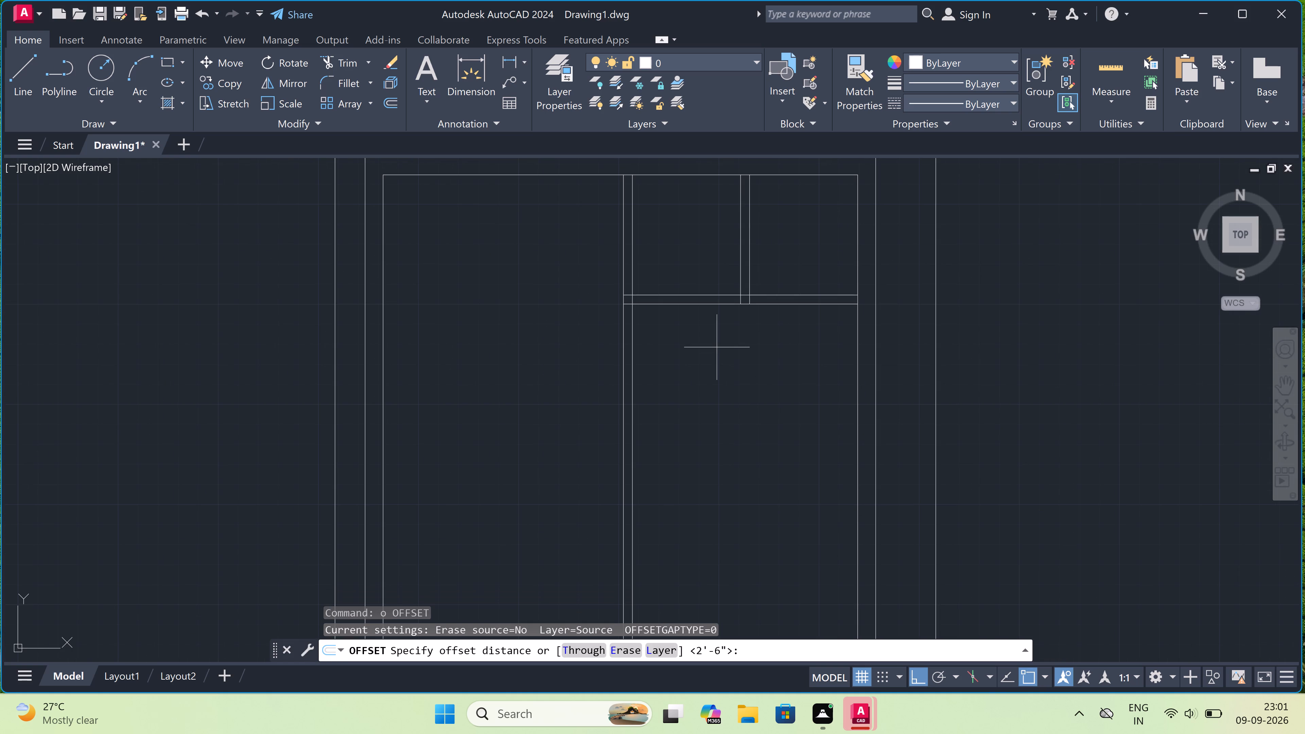
click(495, 177)
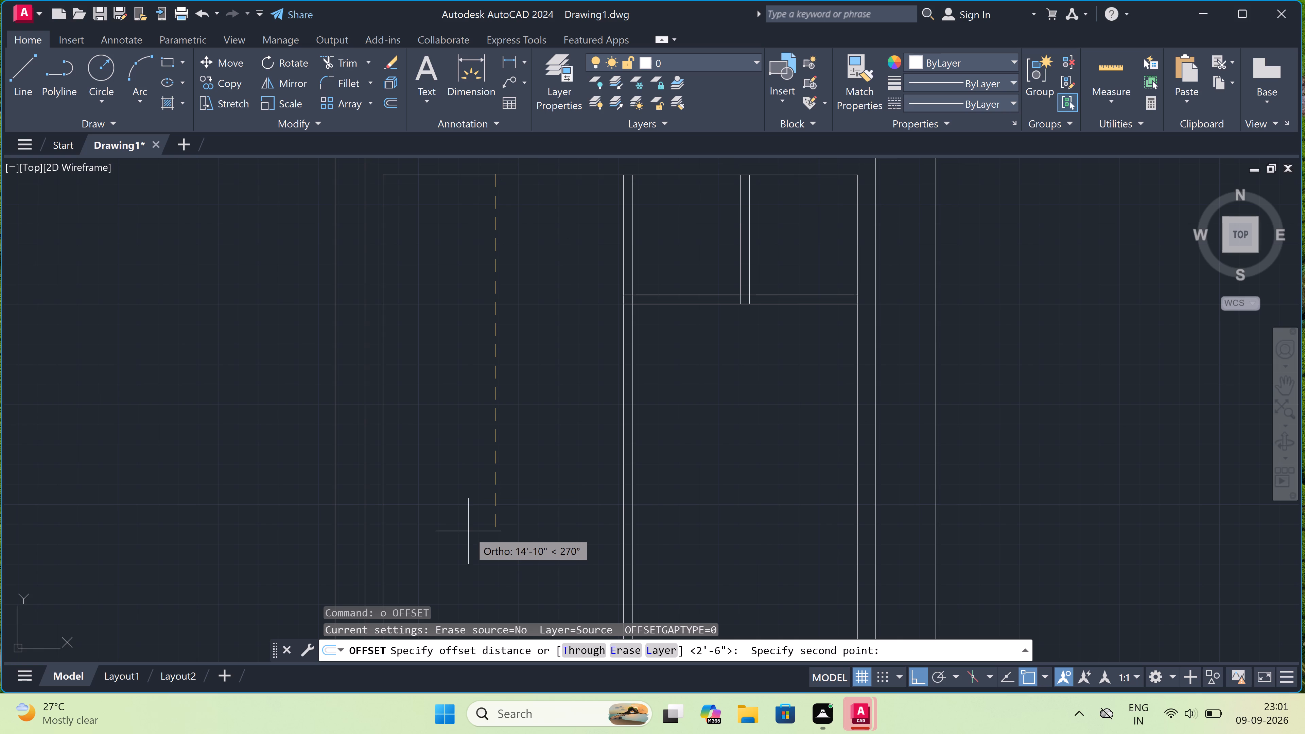
text(15'4")
key(space)
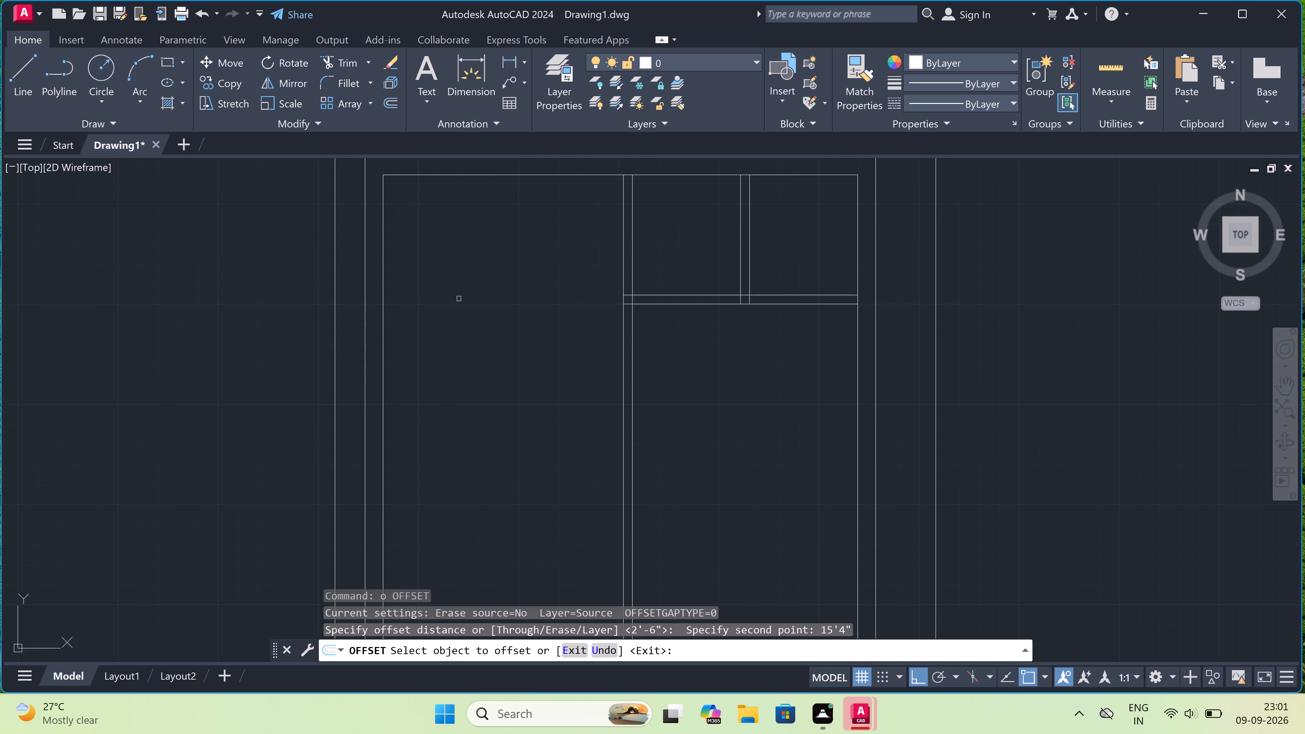
click(471, 176)
click(471, 231)
scroll(471, 231, down, 3)
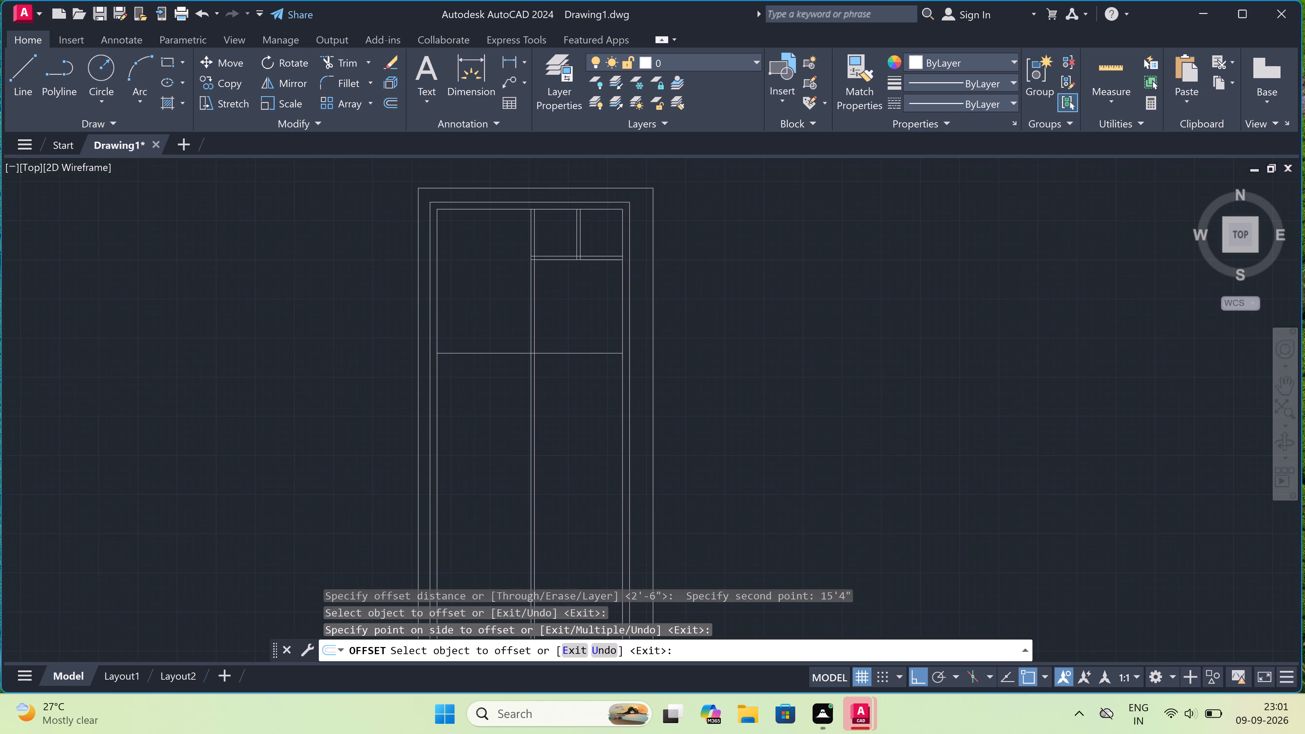
scroll(472, 276, up, 3)
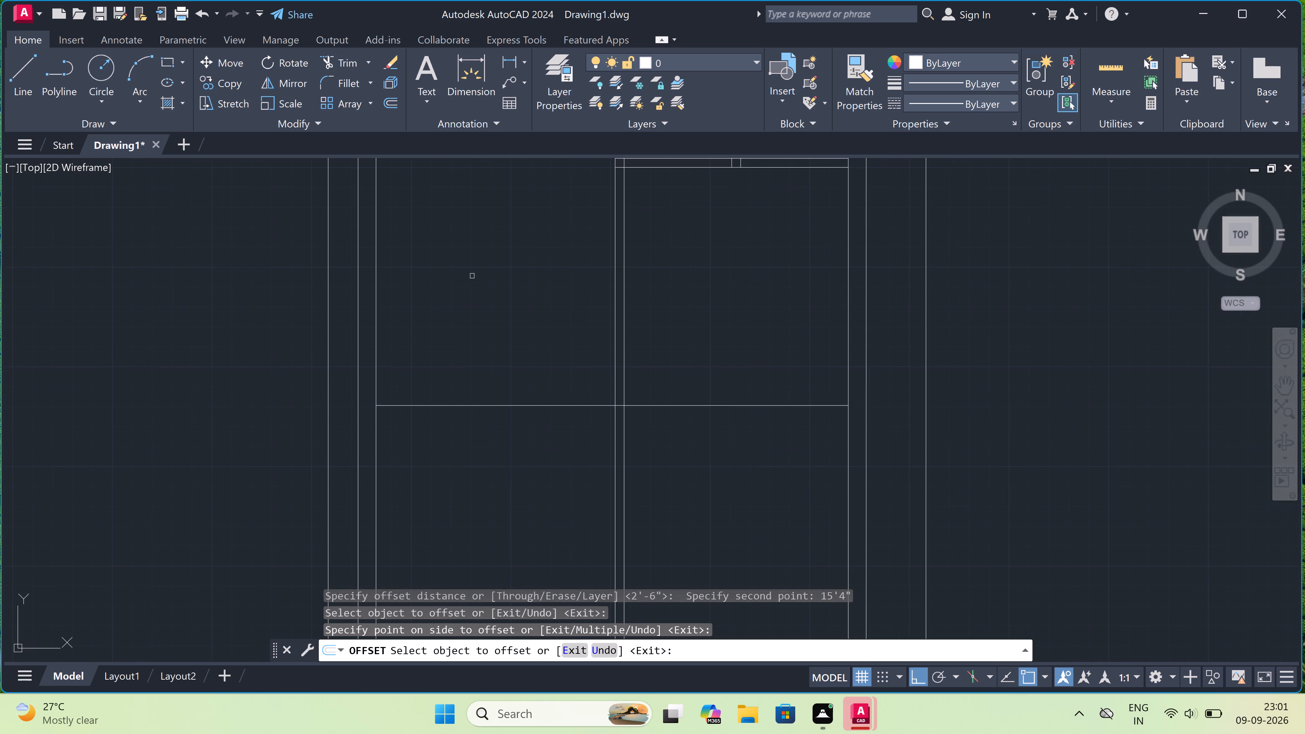
Offset the new horizontal room line 4.5" downward to form the partition wall's thickness.
key(Escape)
text(o)
key(space)
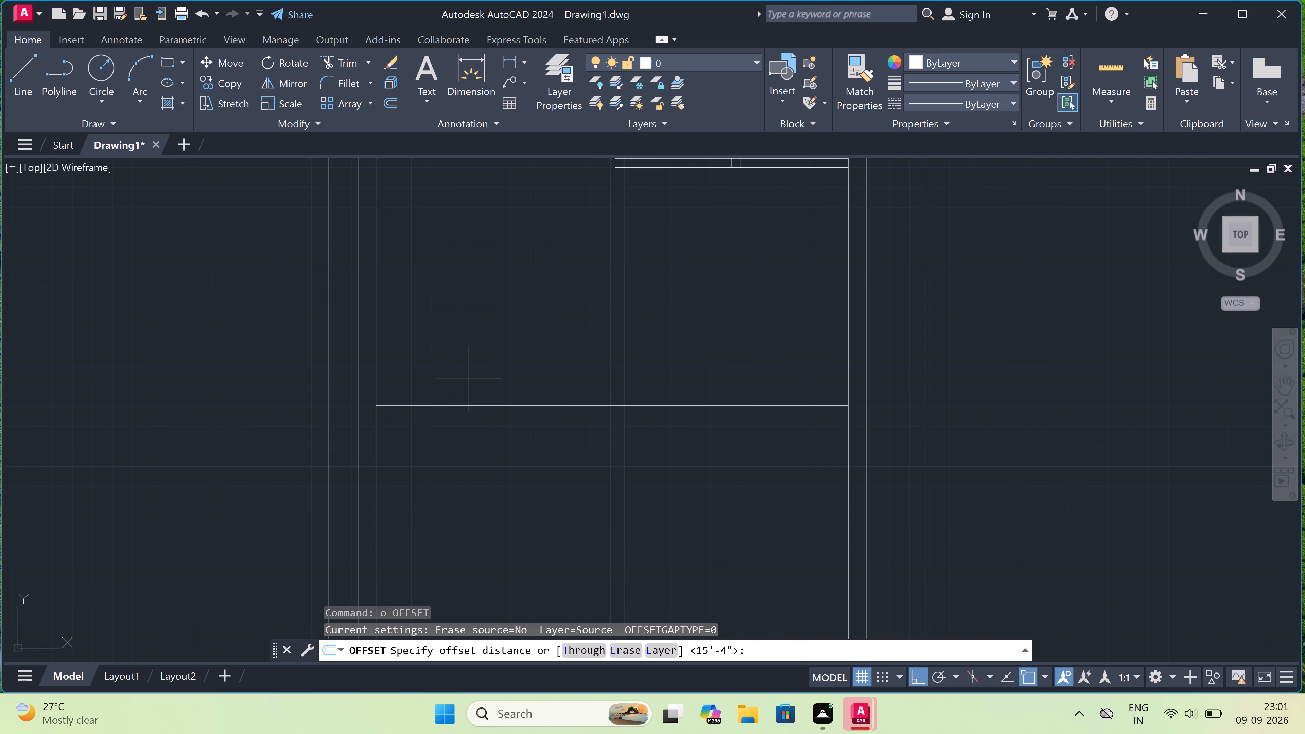
drag(460, 405, 460, 409)
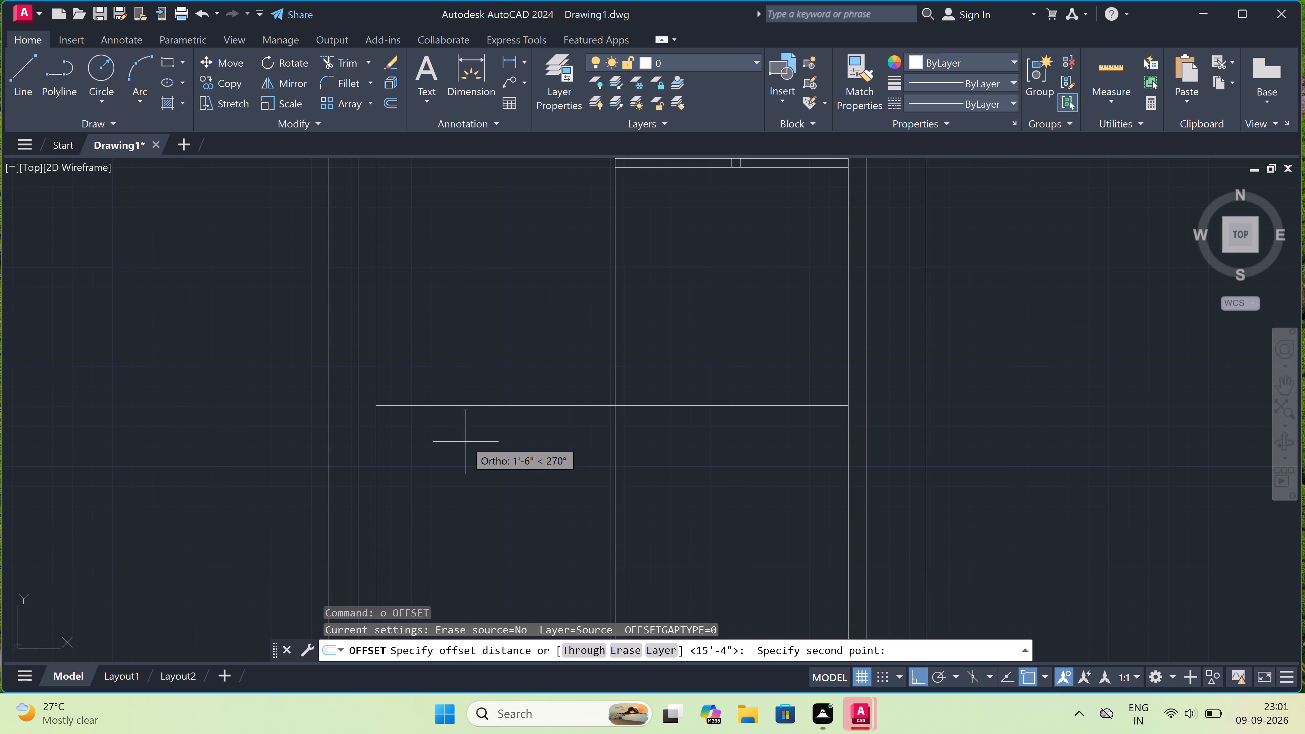
text(4.5")
key(space)
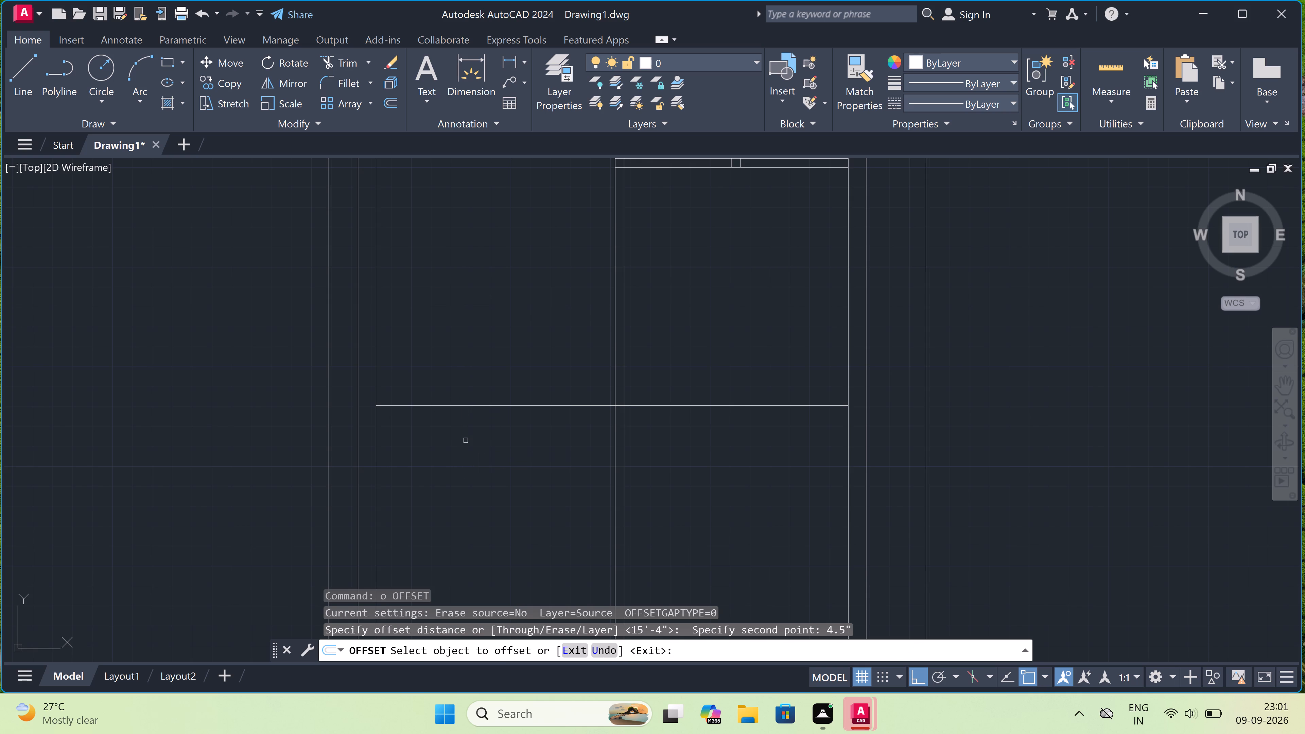
click(457, 406)
click(457, 426)
key(Escape)
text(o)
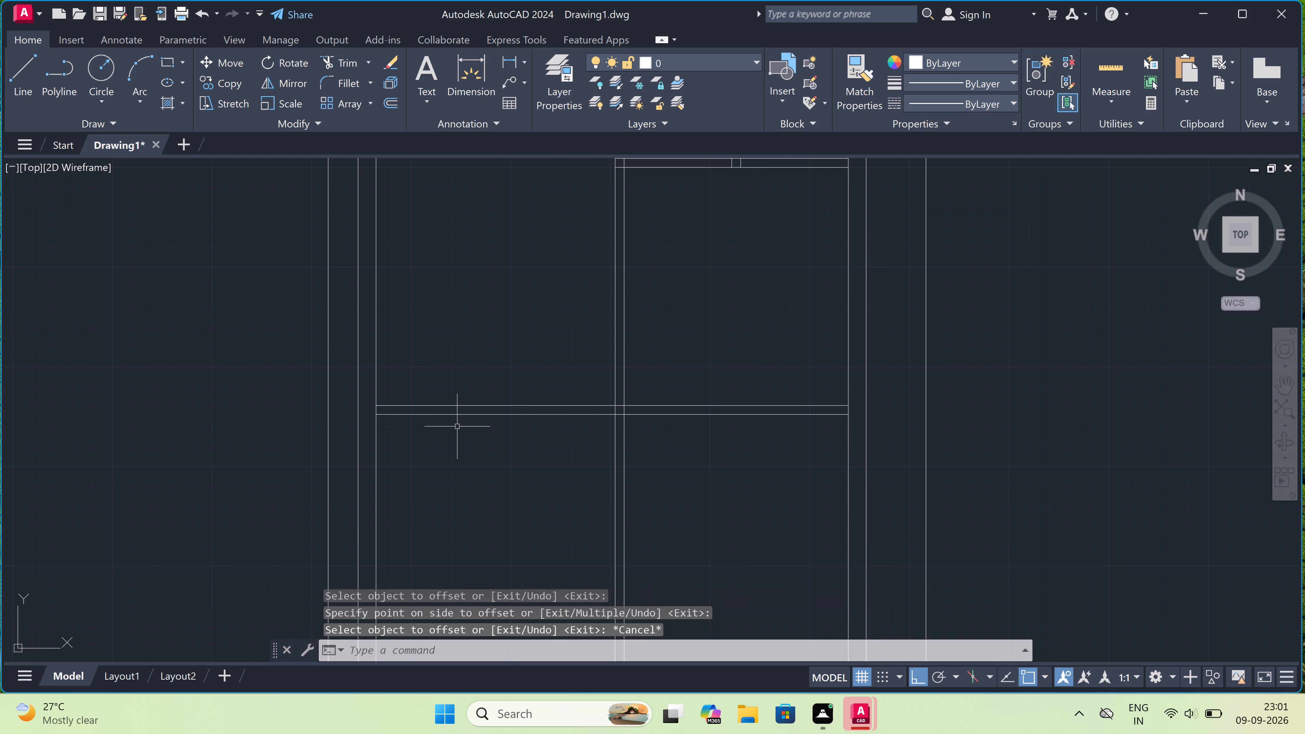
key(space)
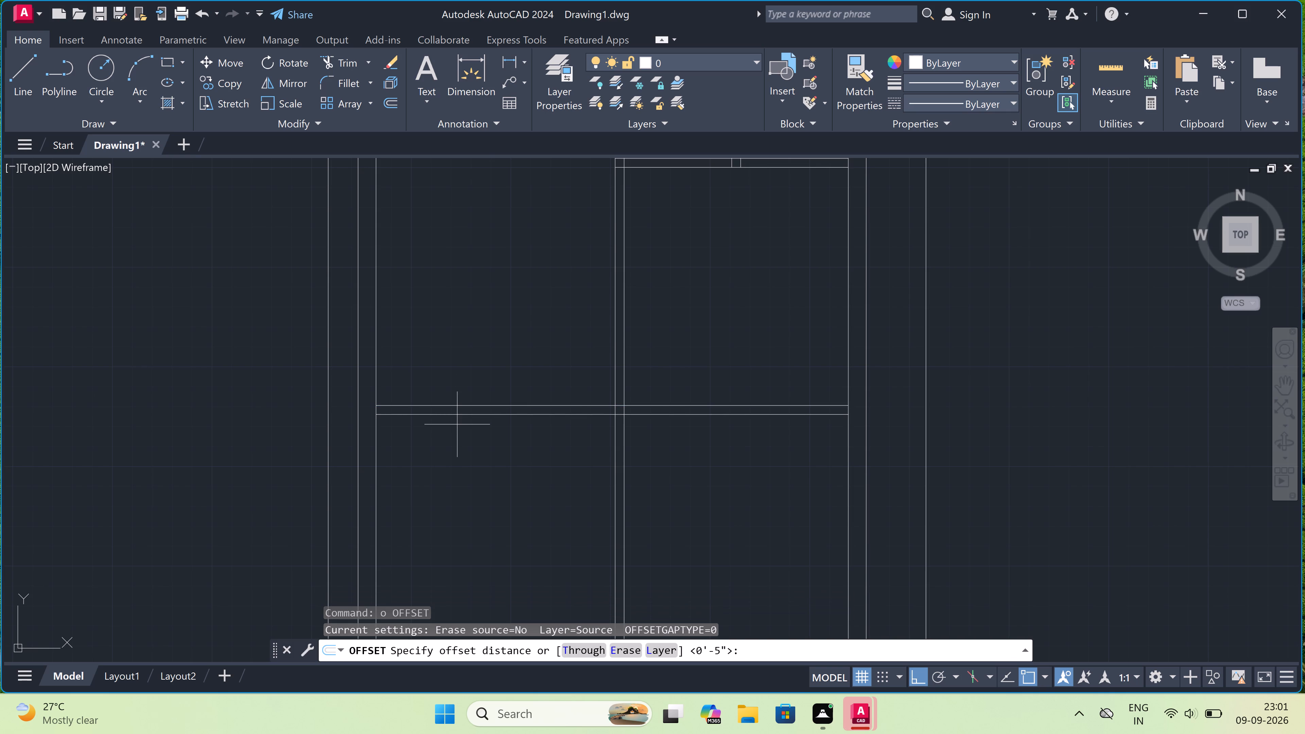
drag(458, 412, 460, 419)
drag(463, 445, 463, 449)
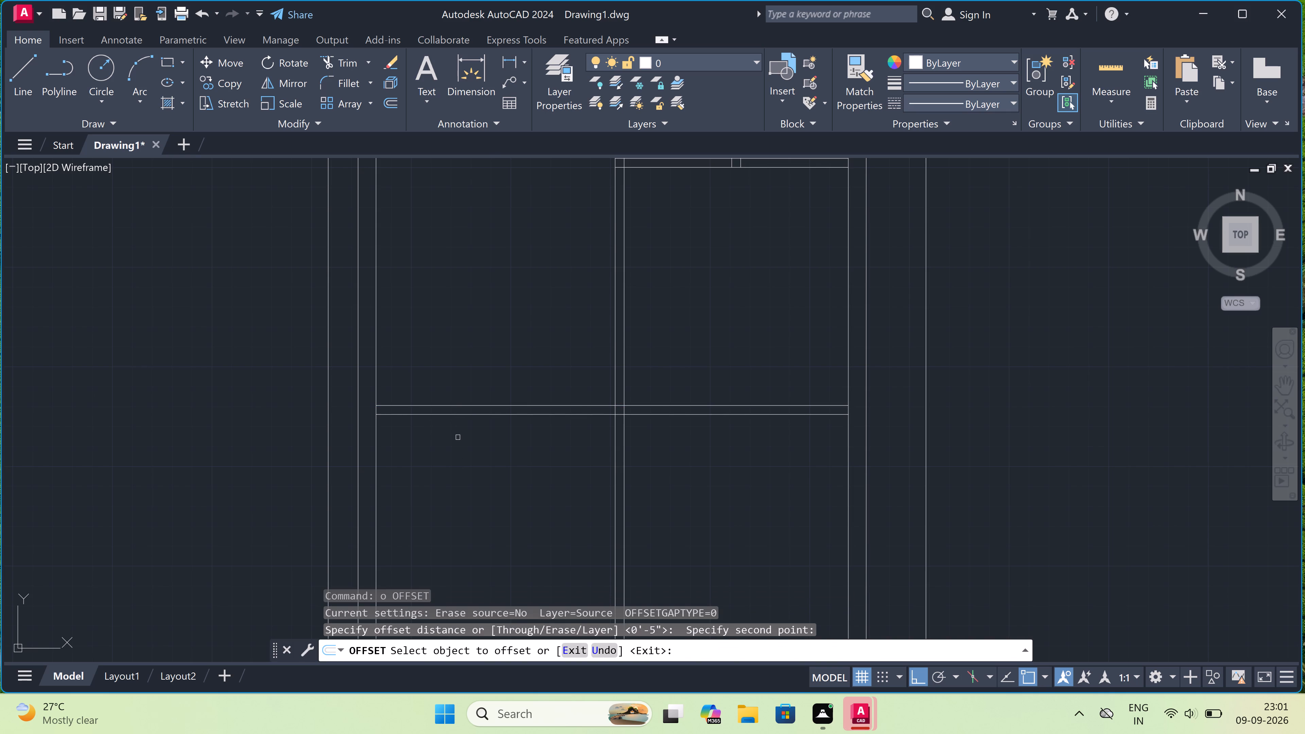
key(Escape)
Offset the new partition wall's lower line 10'6" downward to set the depth of the second row of rooms.
key(o)
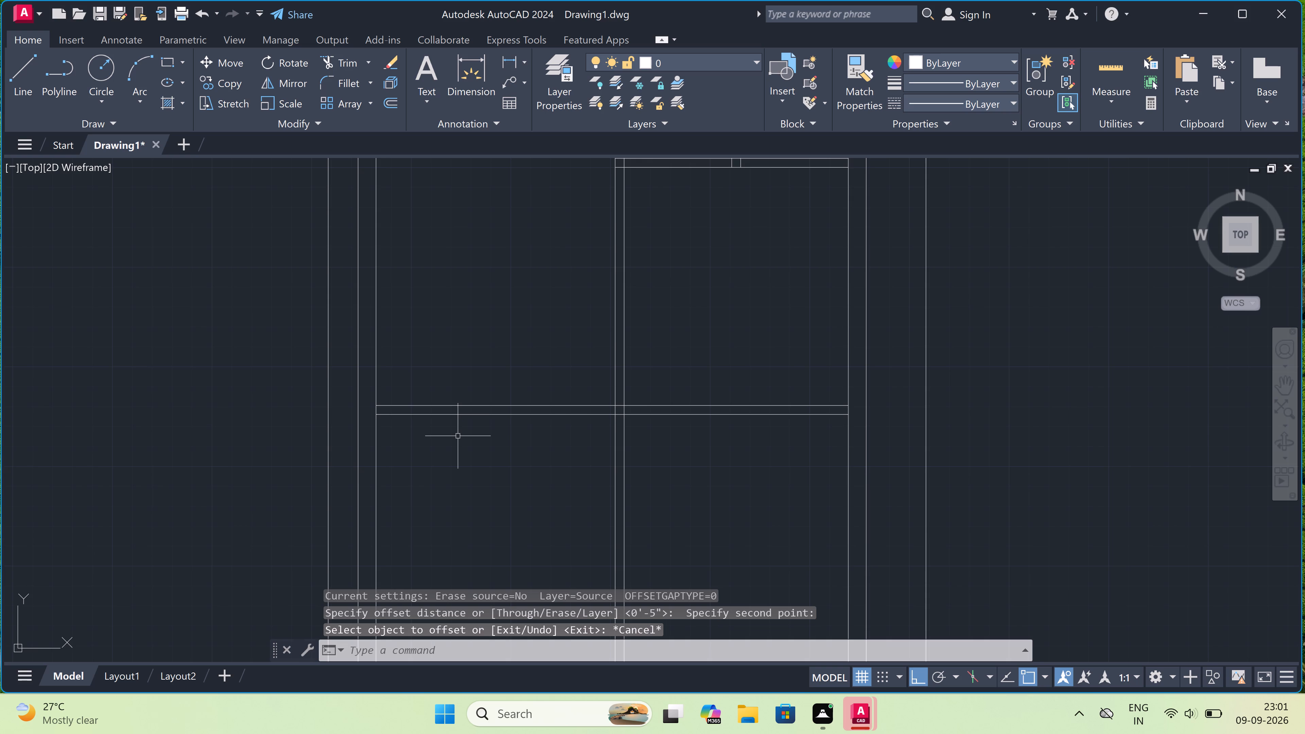
key(space)
drag(456, 416, 471, 454)
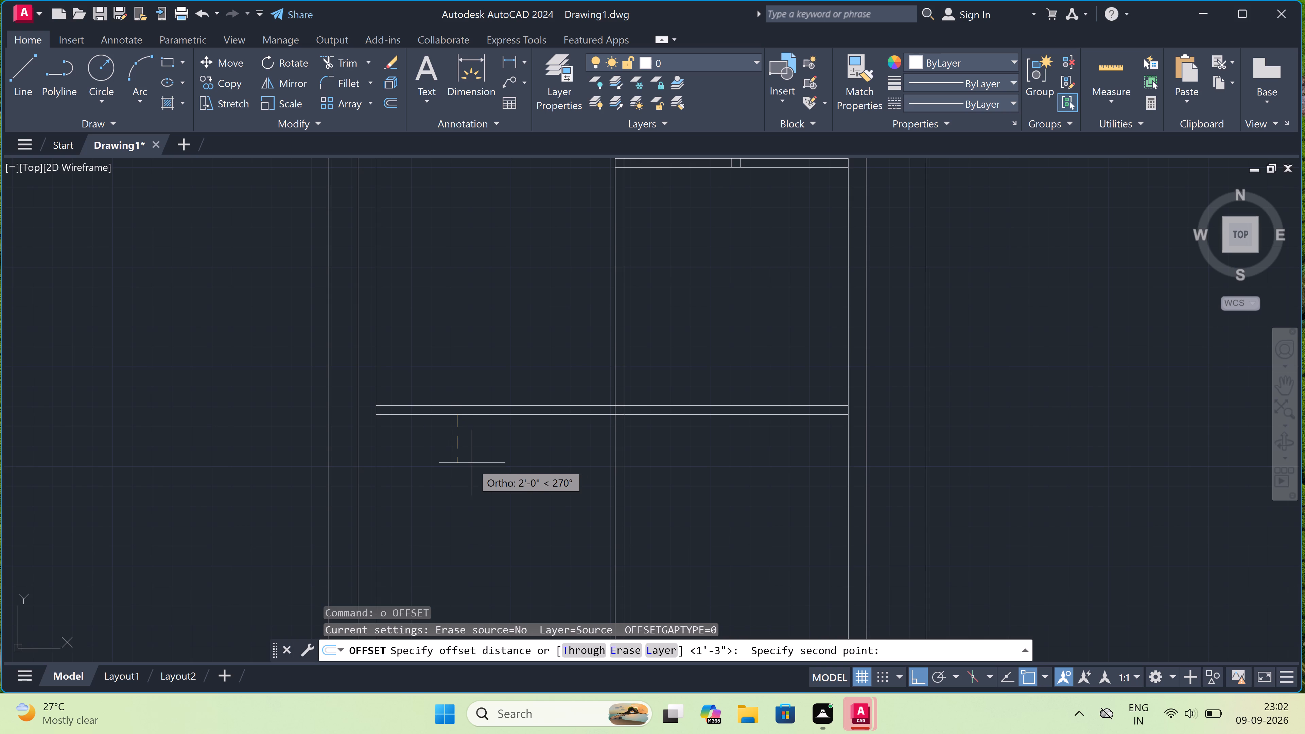
text(10')
text(6")
key(space)
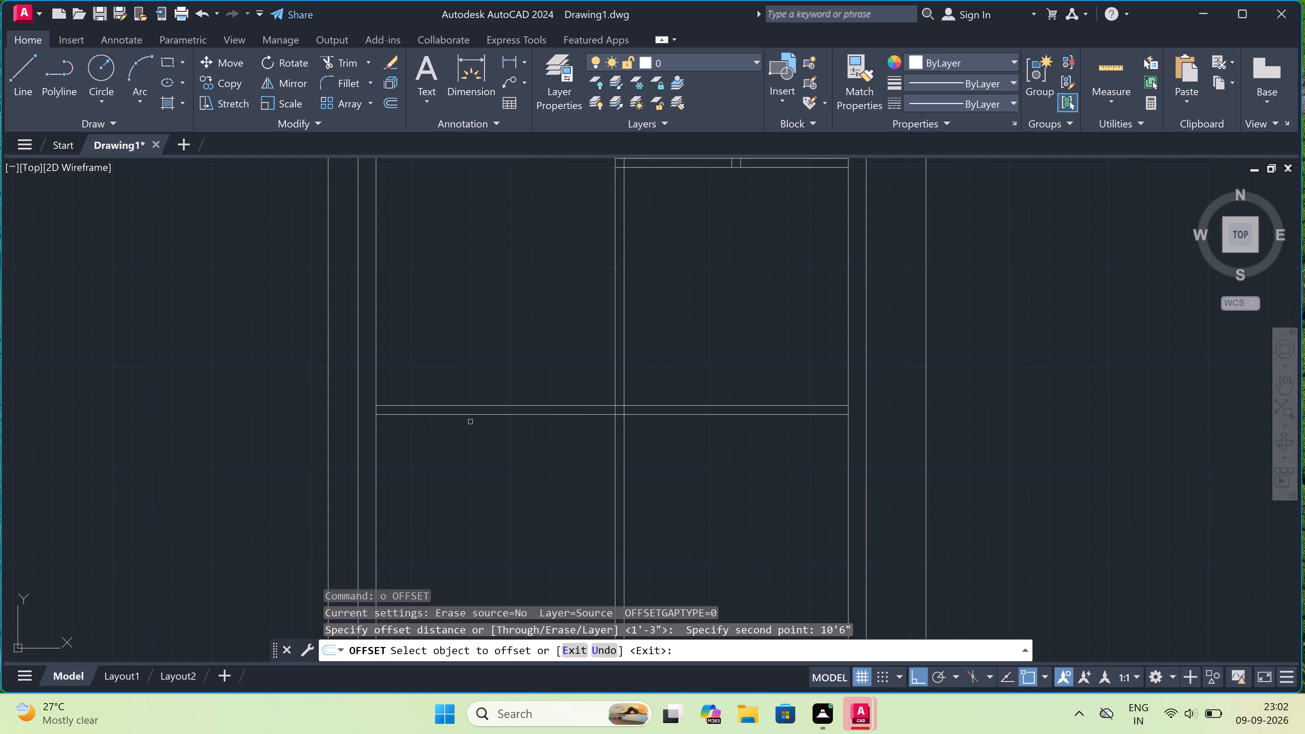
drag(474, 414, 476, 426)
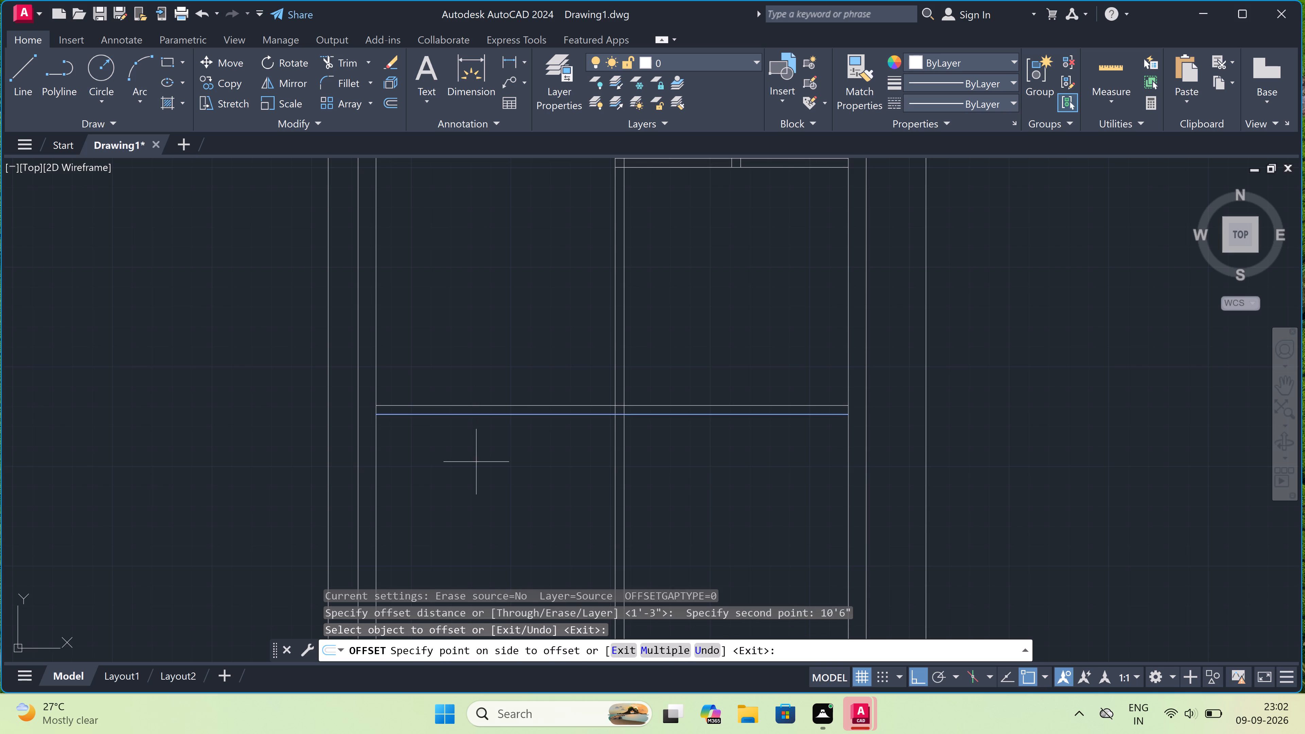
click(476, 462)
scroll(481, 429, down, 6)
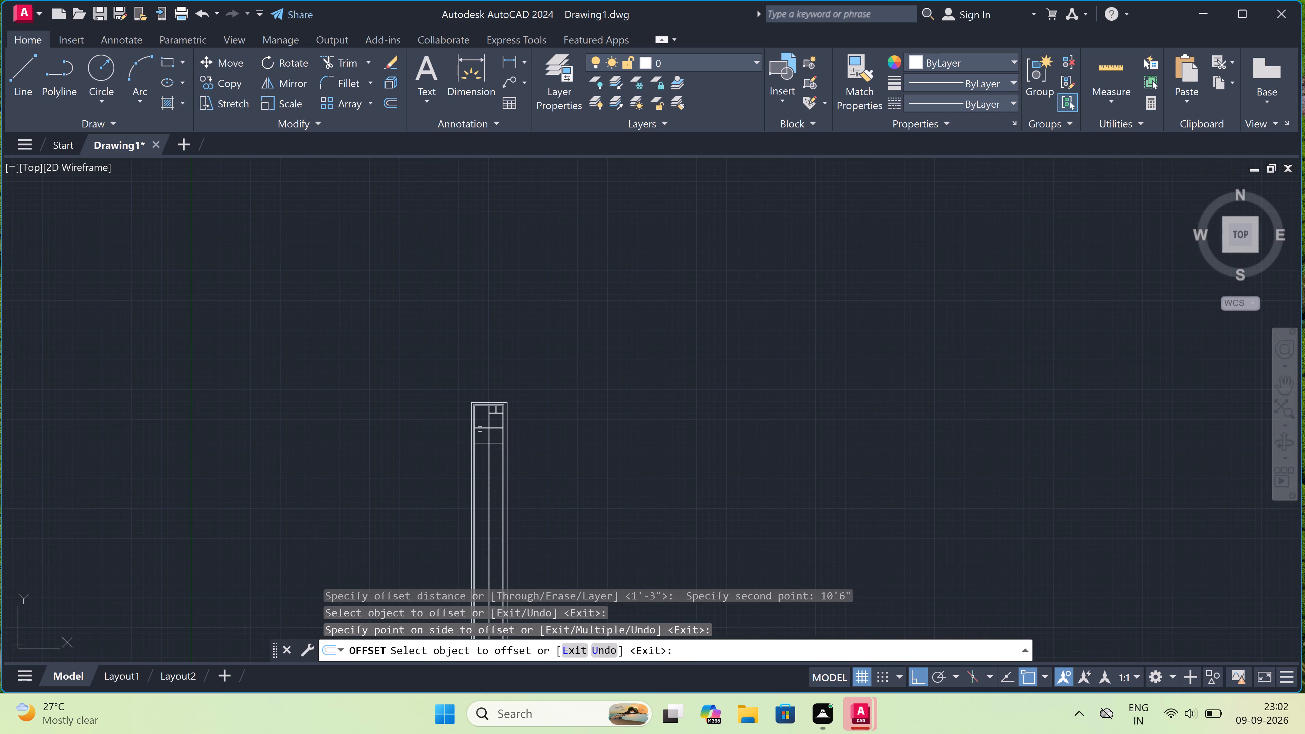
scroll(481, 438, up, 5)
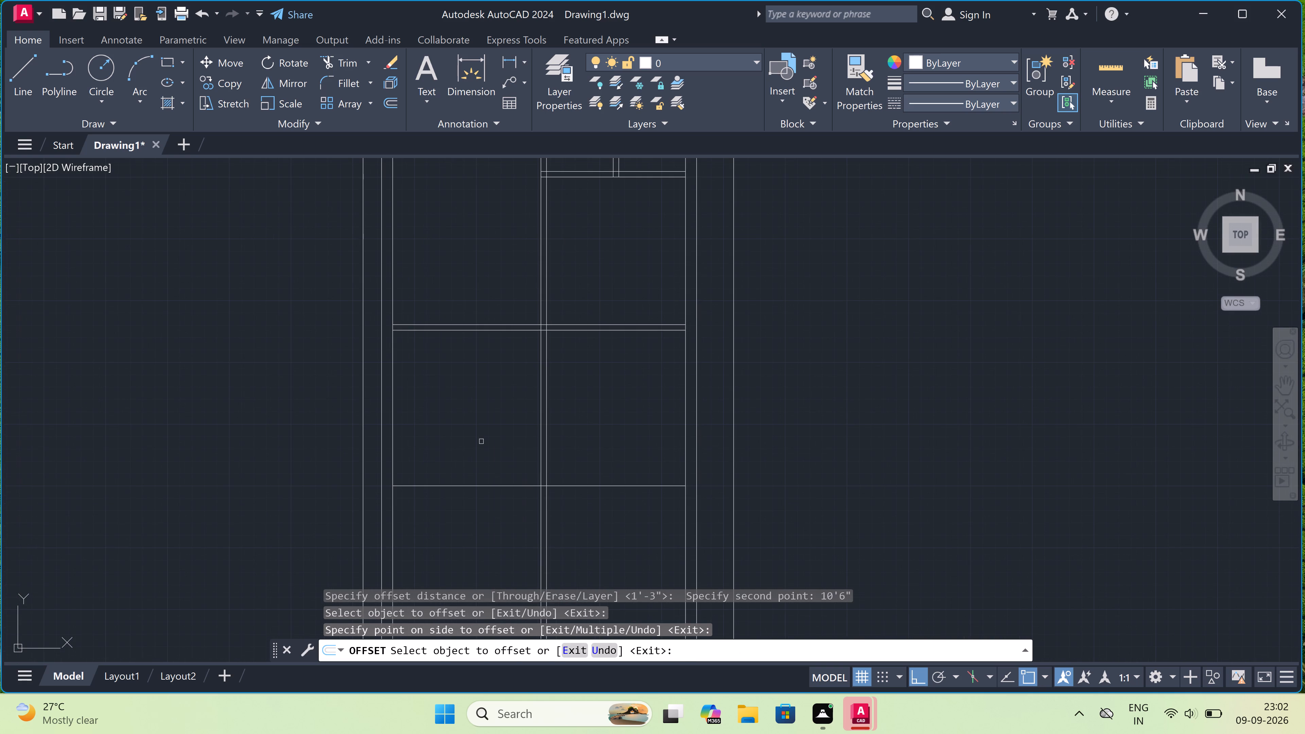
key(Escape)
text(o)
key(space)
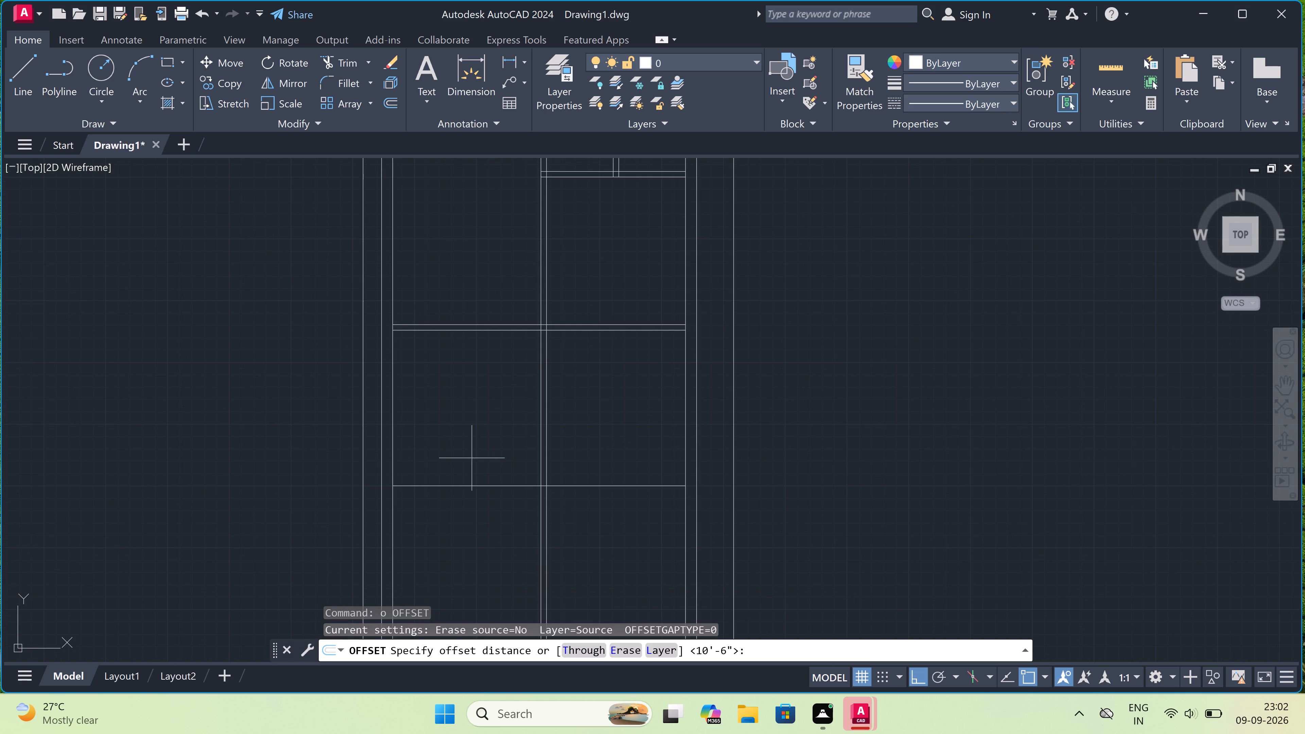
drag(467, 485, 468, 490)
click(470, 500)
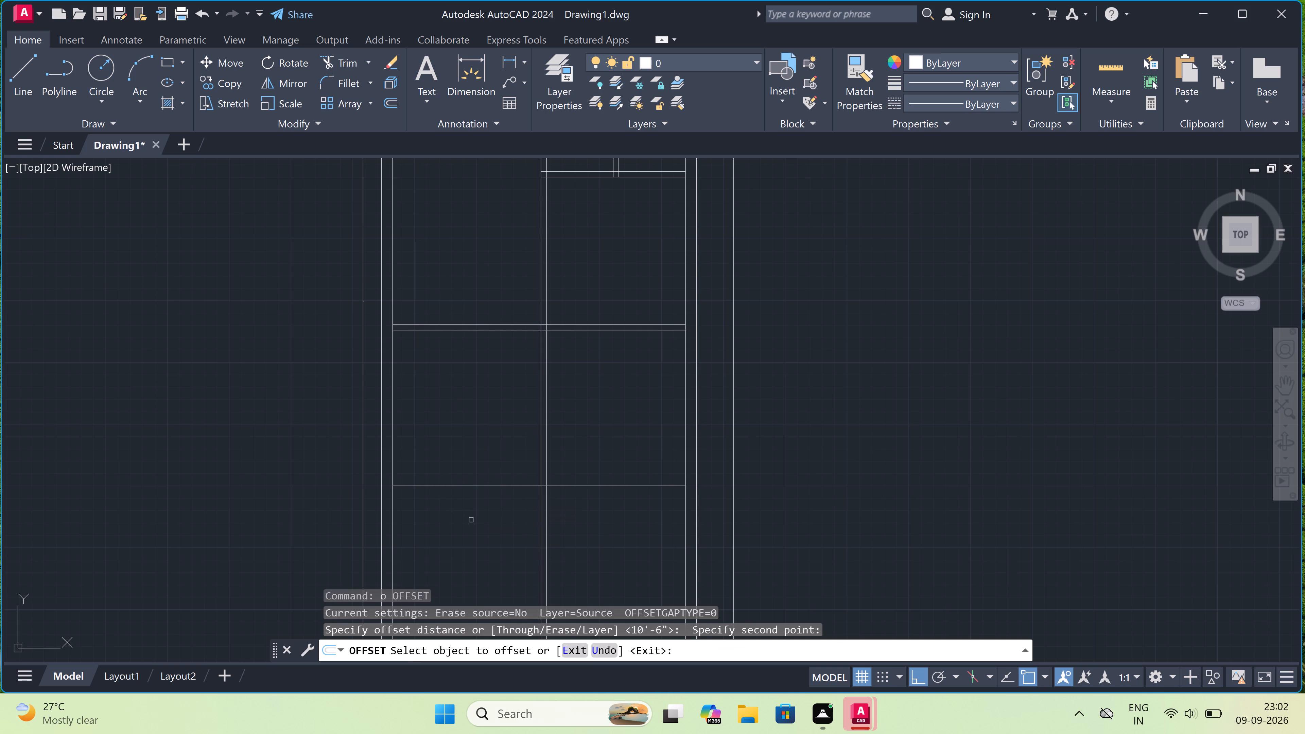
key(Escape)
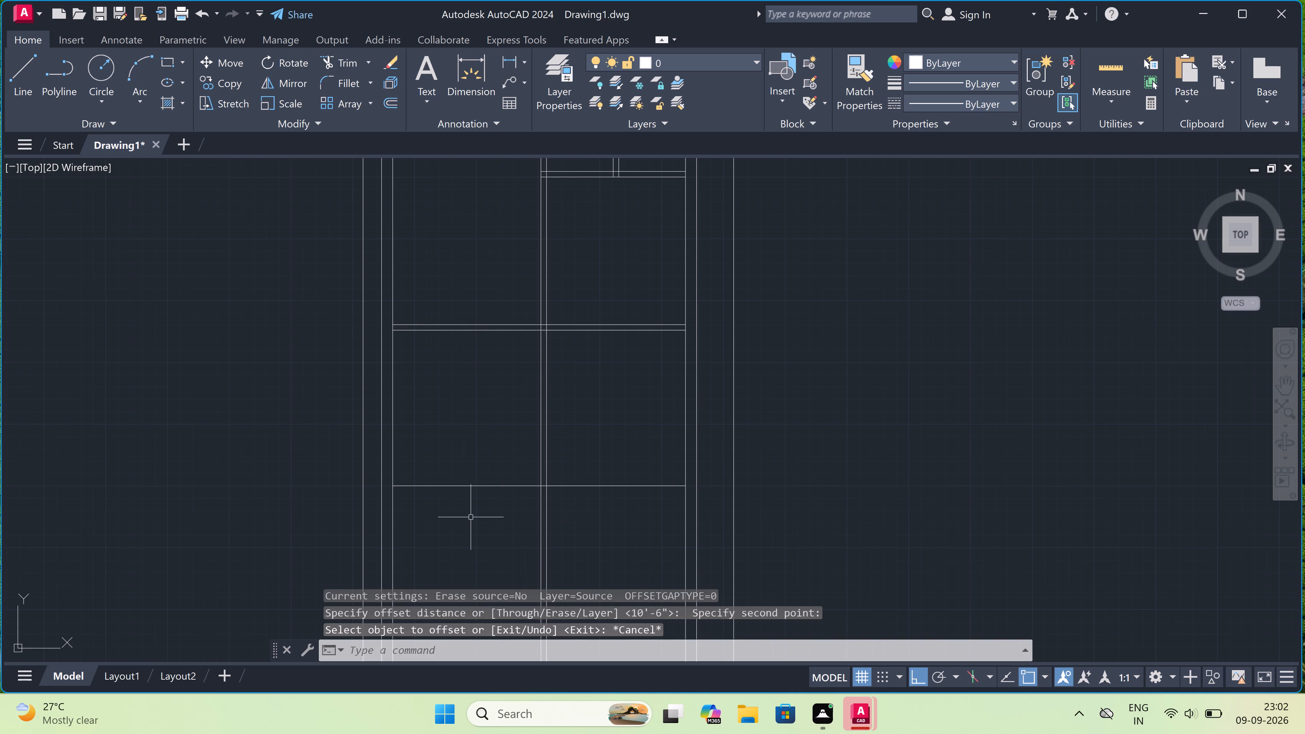
Offset the lowest horizontal line by 4.5", once upward and once downward, for the next partition wall's thickness.
text(o)
key(space)
drag(476, 489, 481, 510)
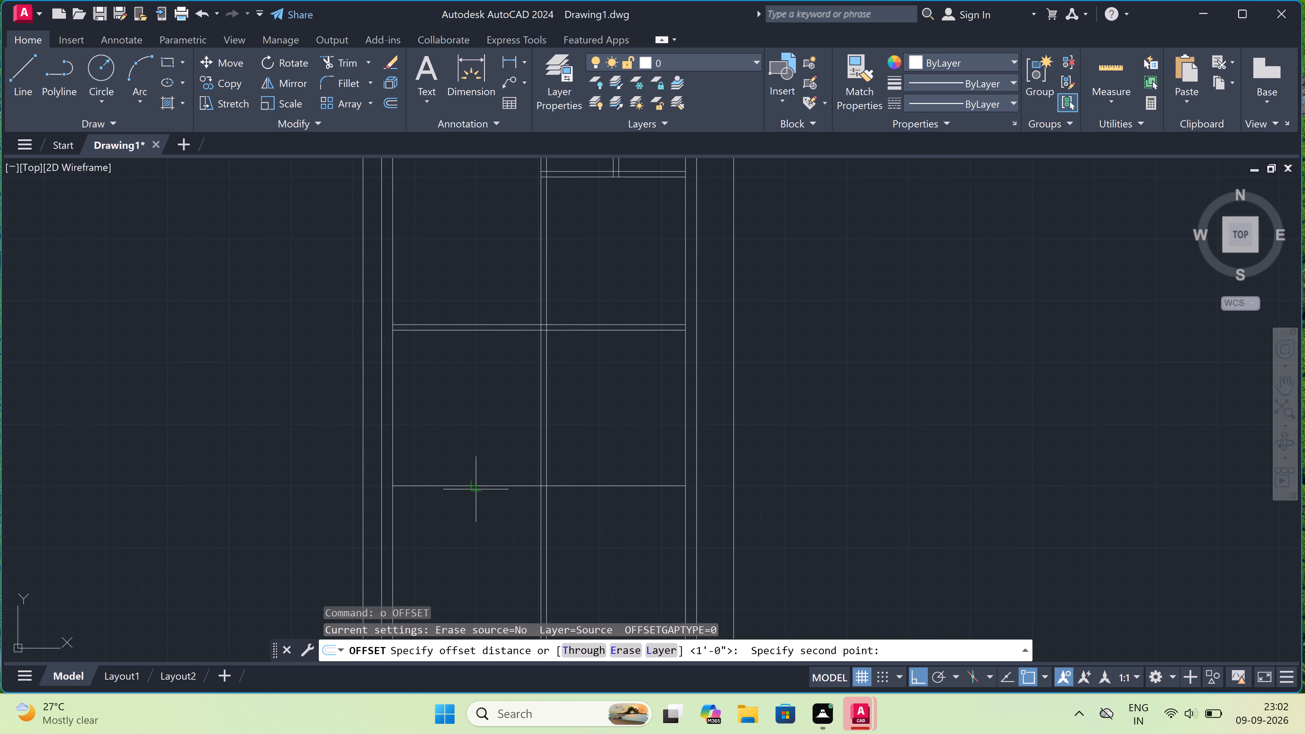
text(4.5")
key(space)
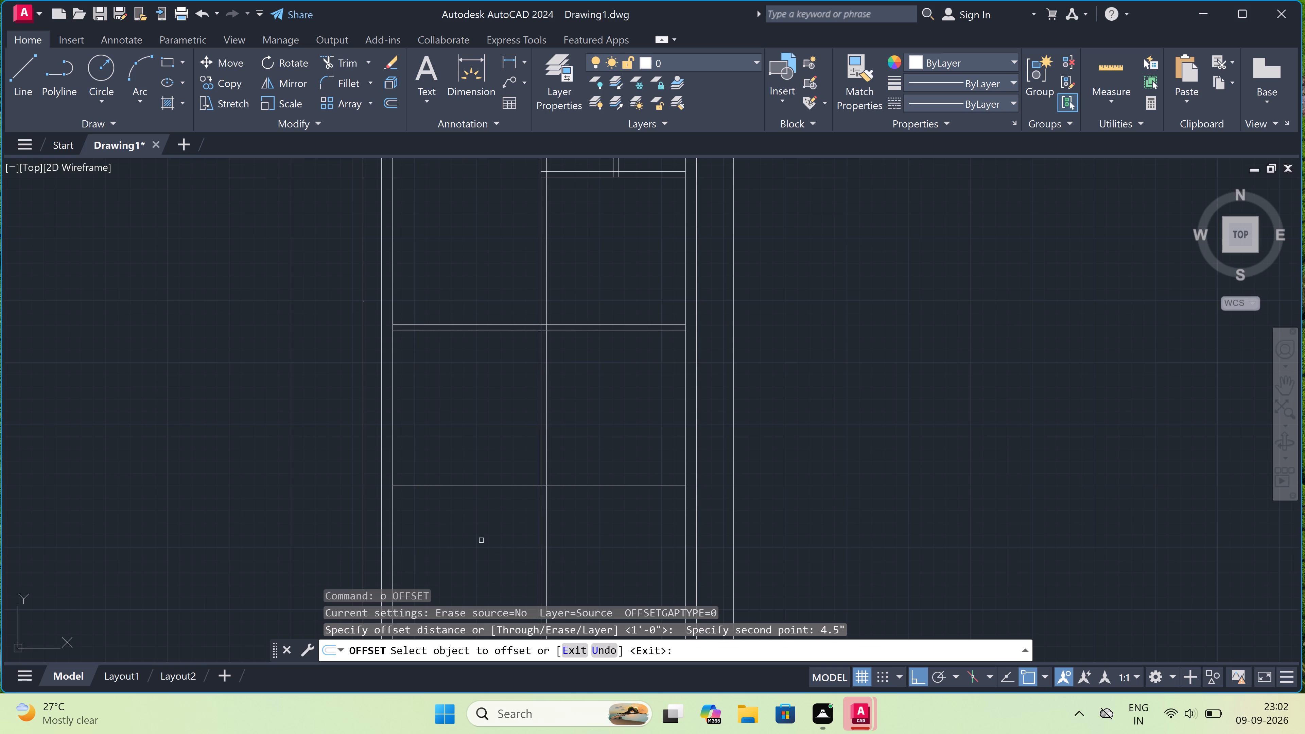
click(478, 485)
drag(477, 494, 475, 498)
double_click(472, 518)
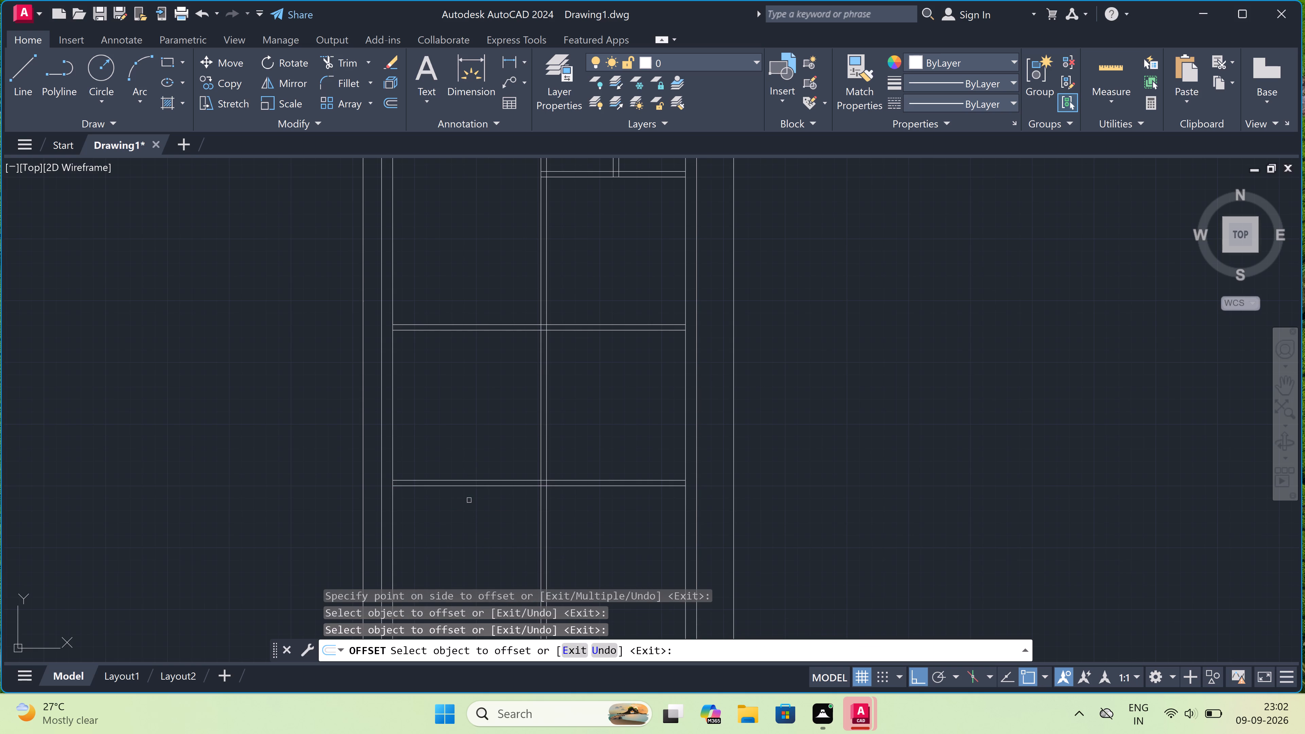
click(464, 487)
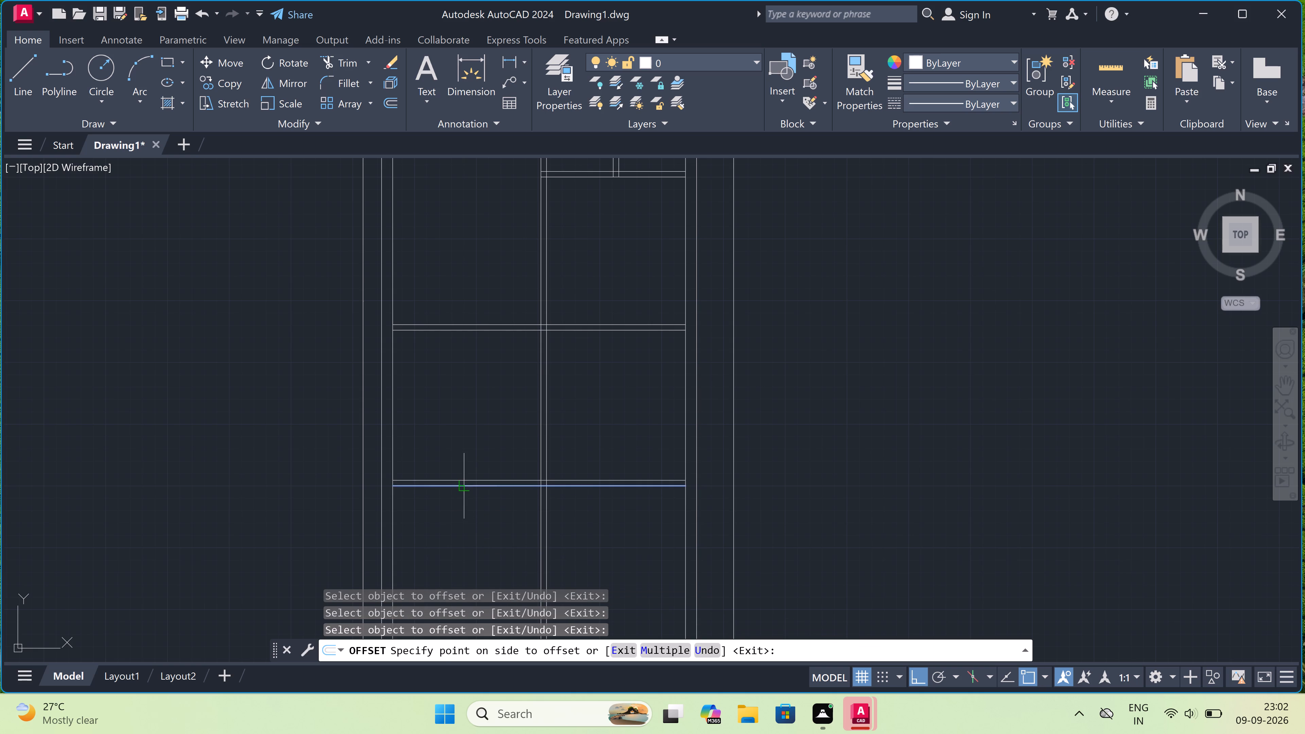
double_click(464, 496)
key(Escape)
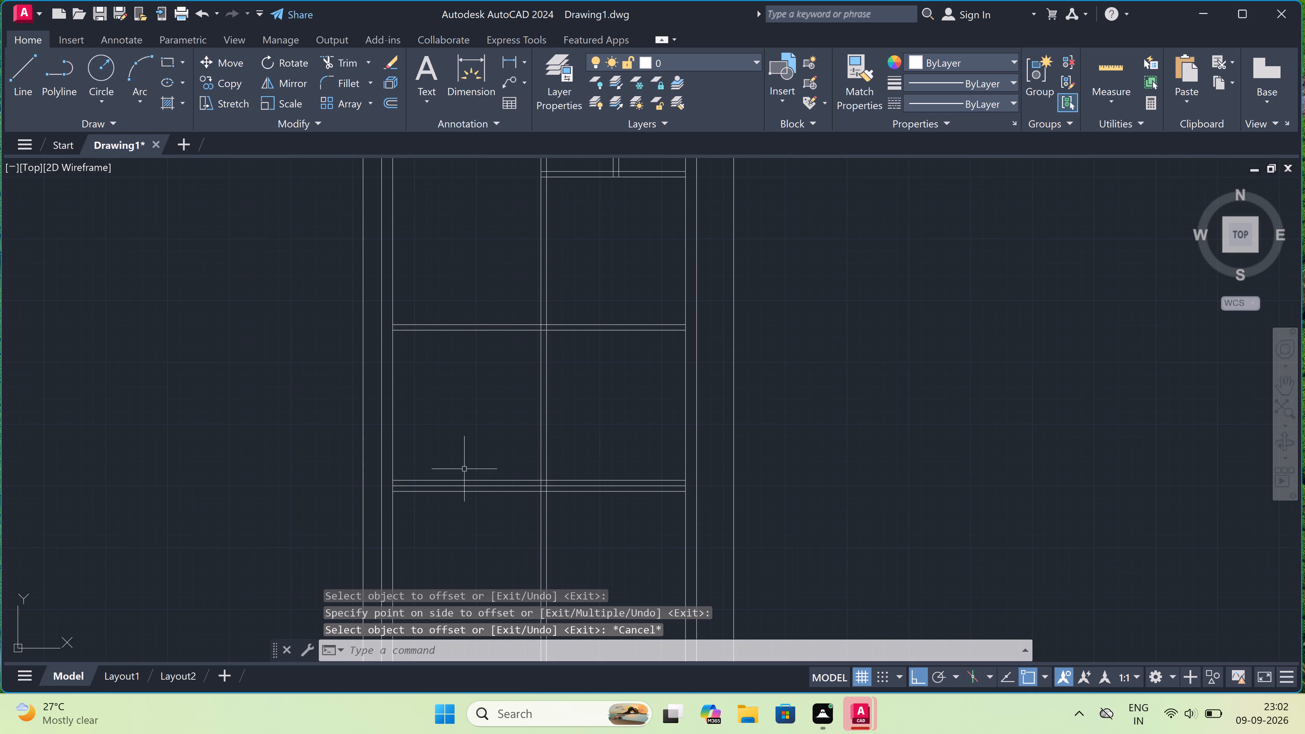
Delete the extra offset line above the lowest partition wall, keeping the pair that forms its thickness.
click(465, 480)
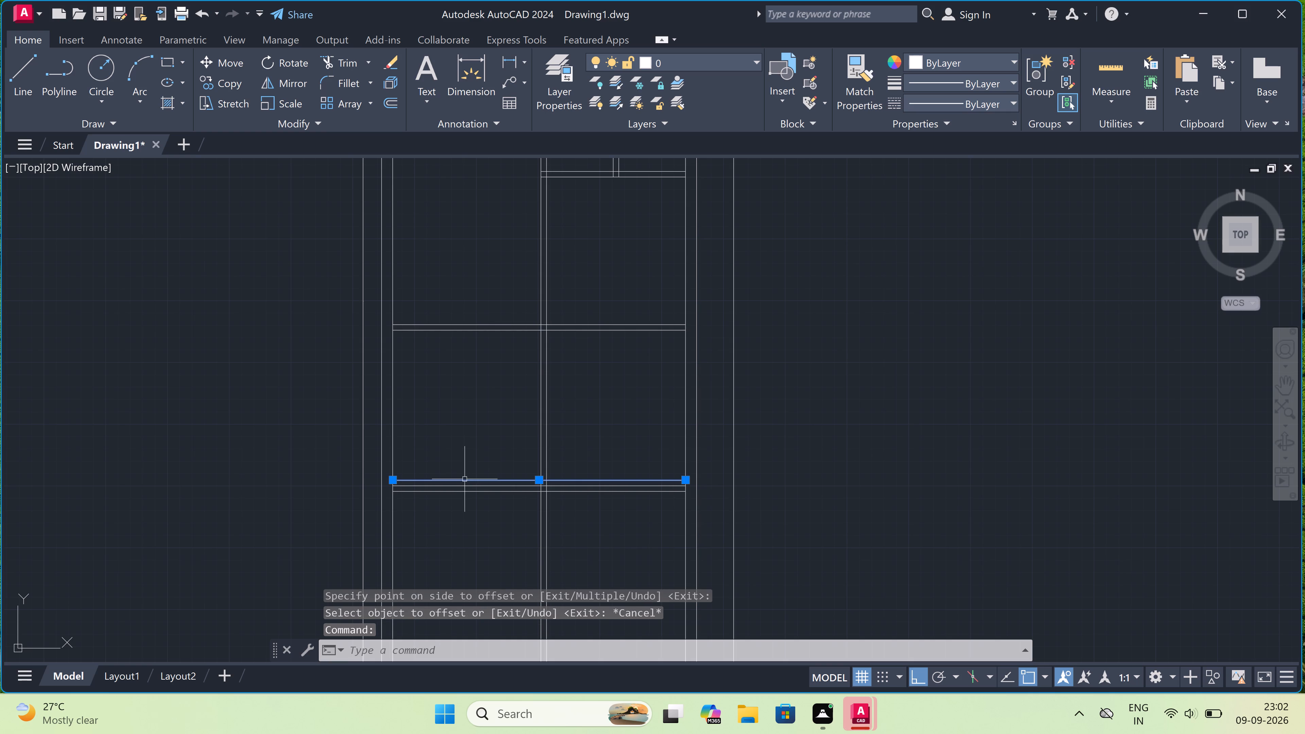
key(Delete)
Offset the lowest partition wall's lower line 10' downward to set the depth of the third row of rooms.
text(o)
key(space)
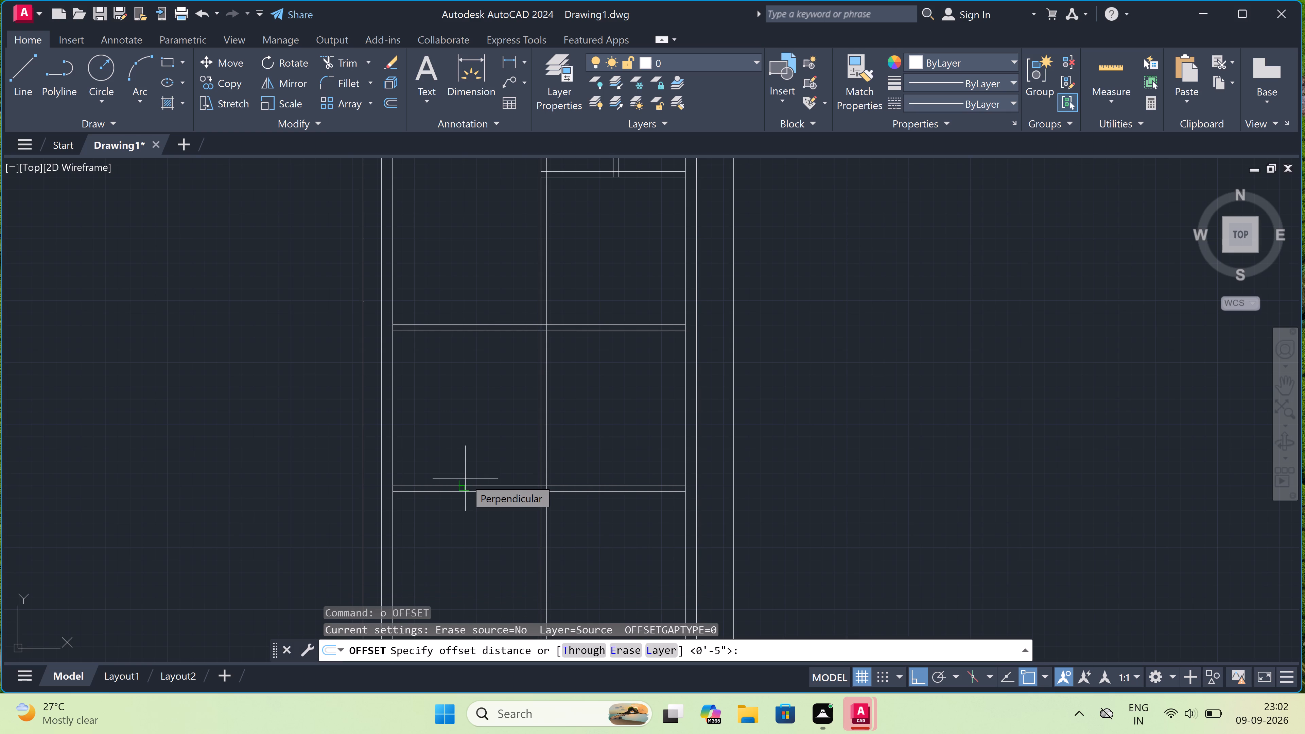
scroll(469, 509, down, 3)
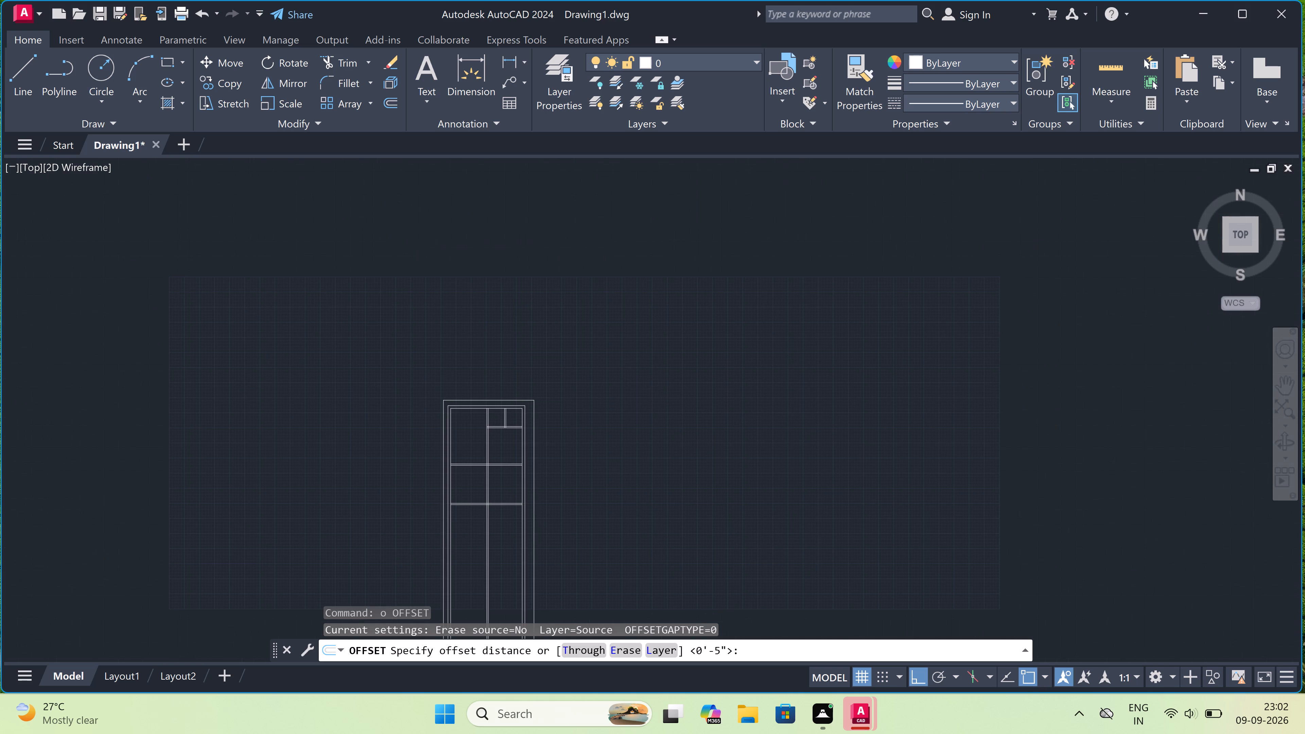
scroll(447, 535, up, 2)
scroll(488, 491, up, 1)
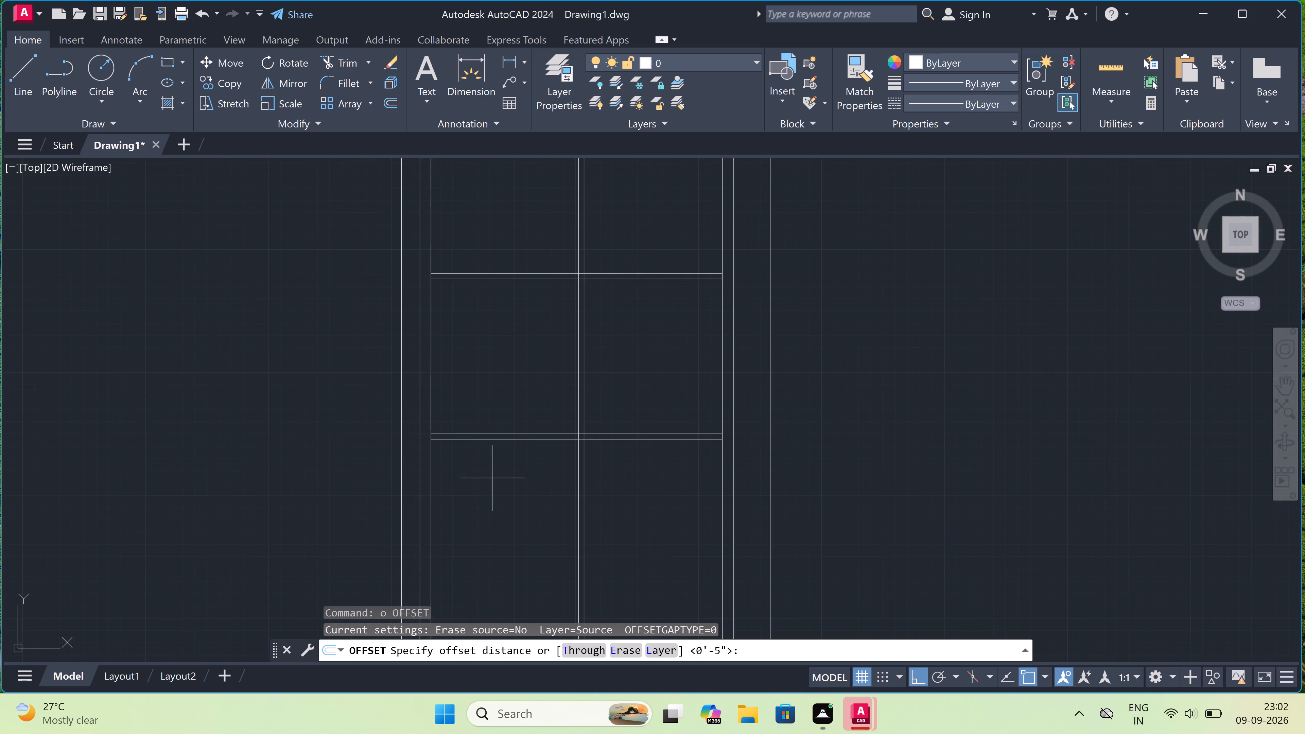
drag(498, 443, 498, 445)
drag(498, 445, 502, 505)
text(10')
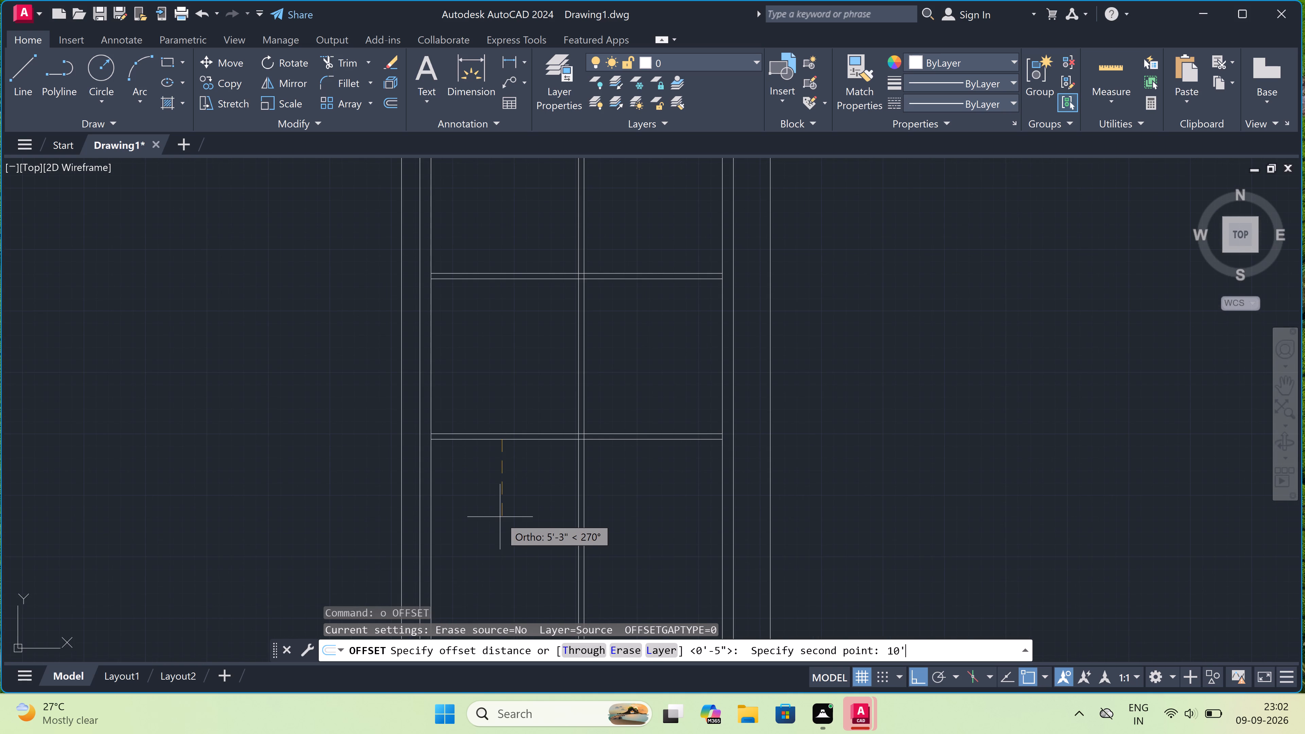
key(space)
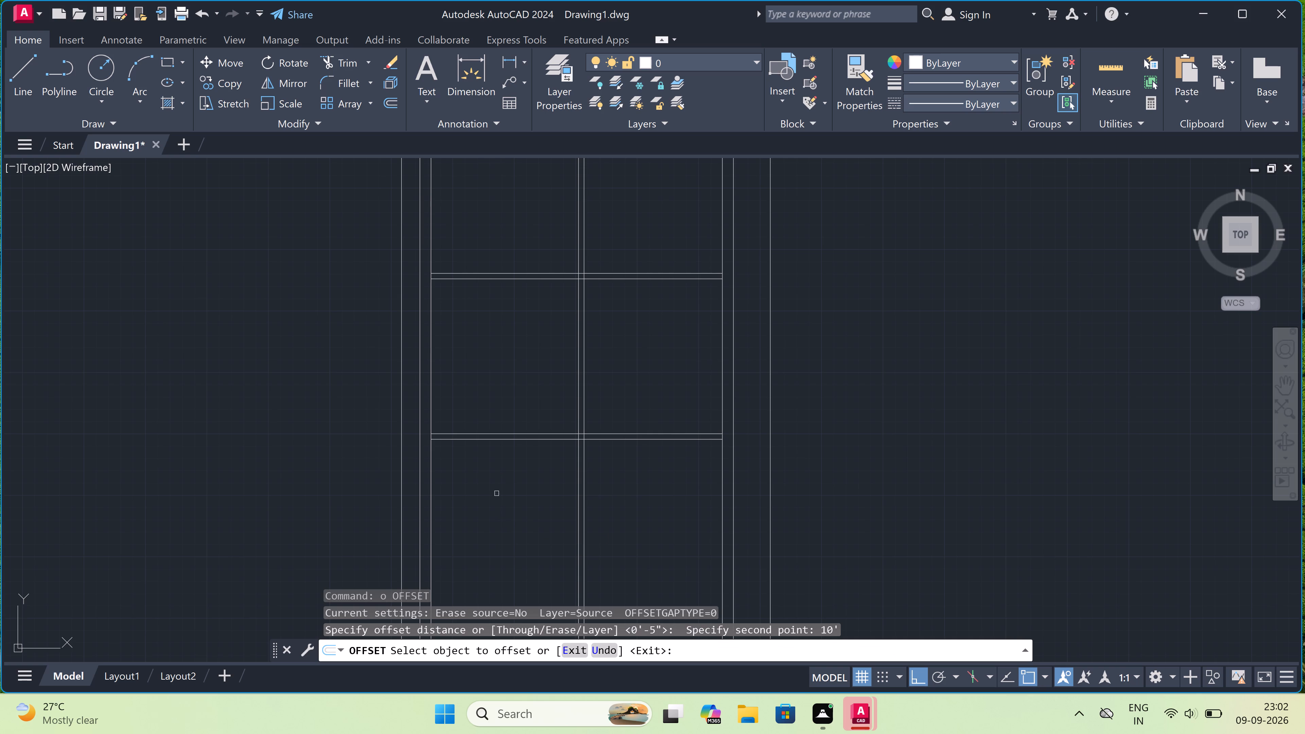
click(508, 440)
click(514, 485)
scroll(514, 482, down, 4)
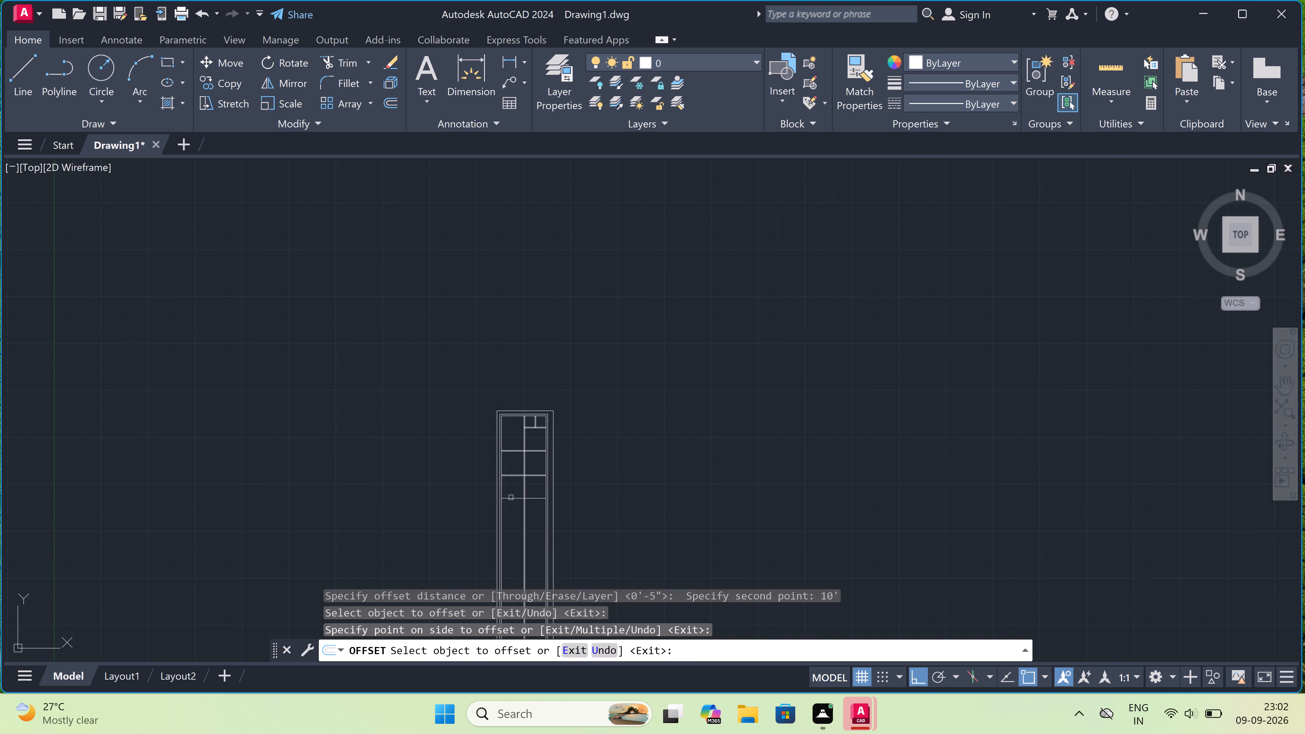
scroll(511, 499, up, 3)
key(Escape)
Offset the new lowest horizontal line 9" downward to form a thicker wall below the third row of rooms.
text(o)
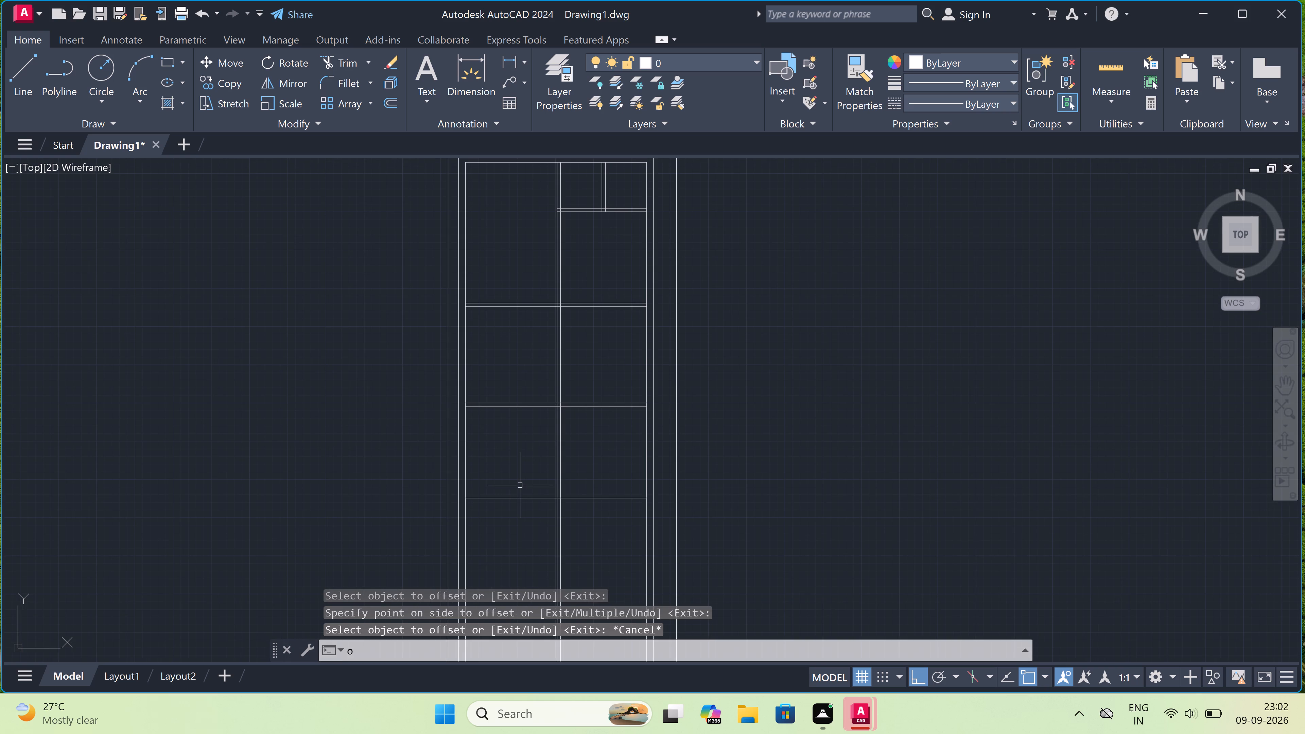
key(space)
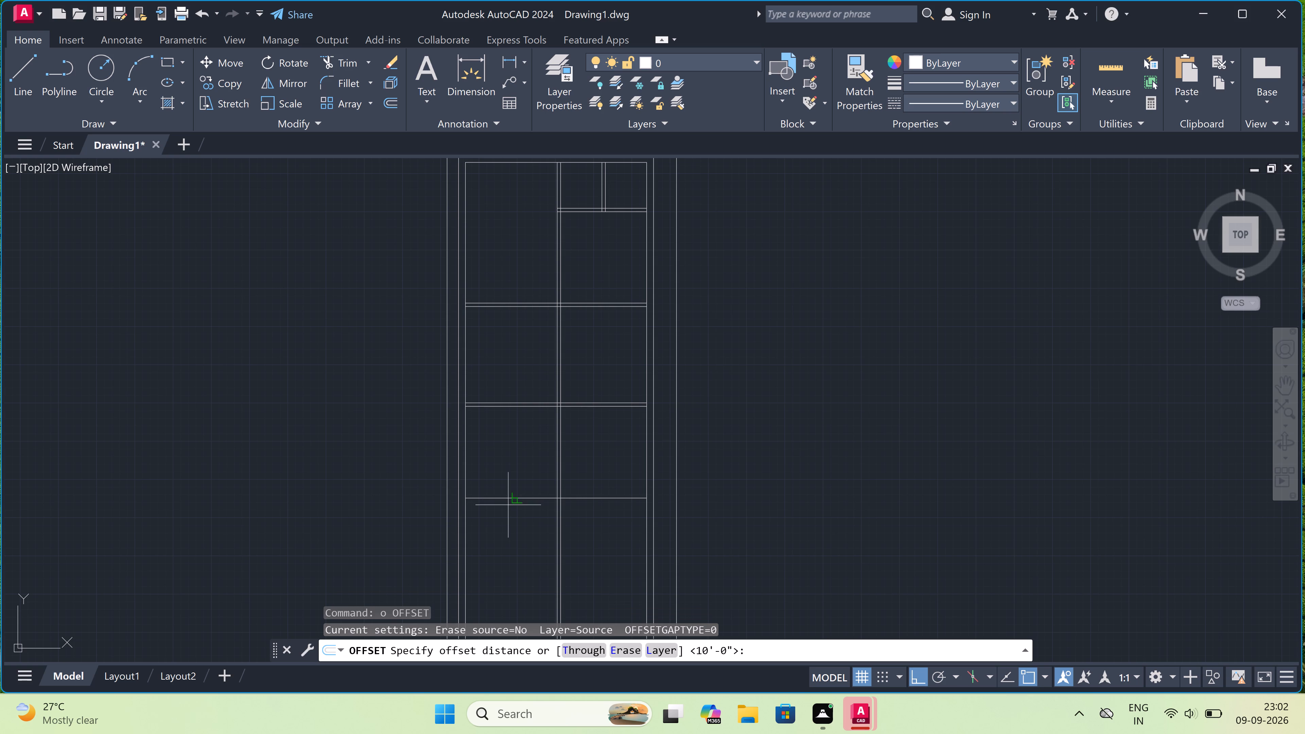
drag(519, 496, 520, 506)
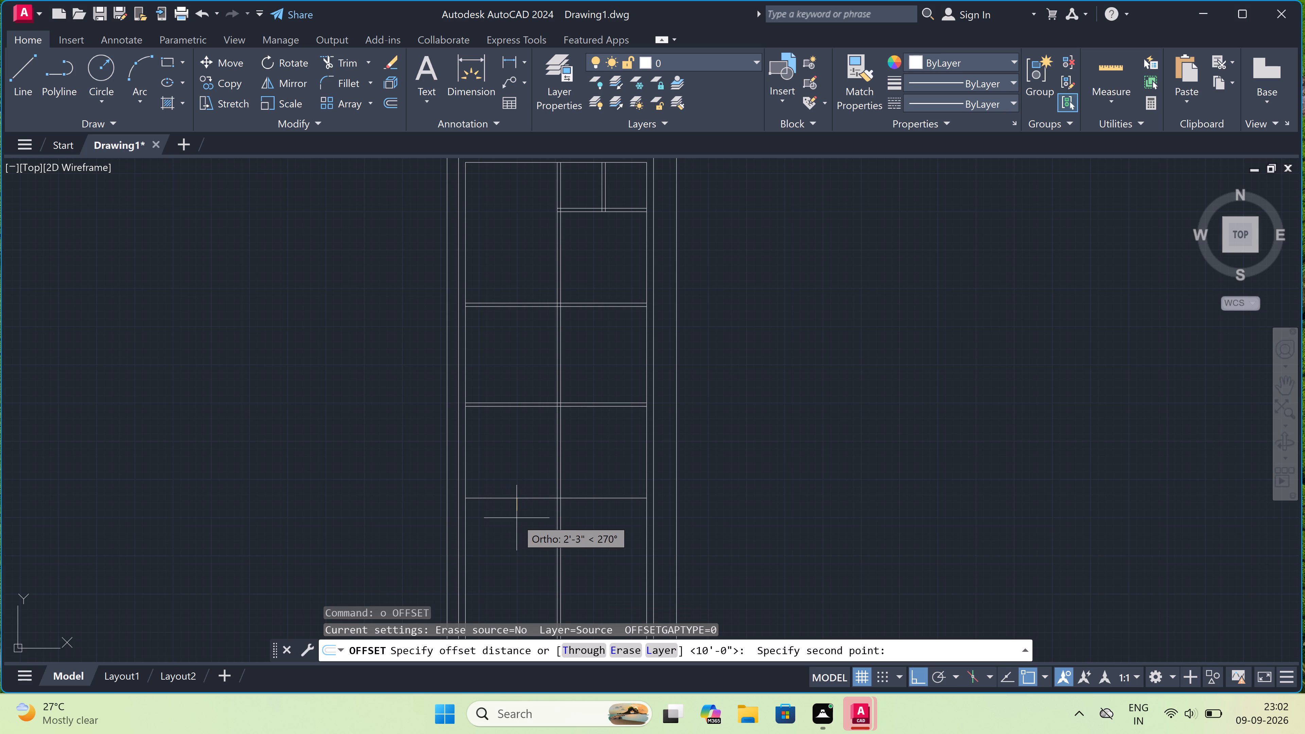
key(9)
text(")
key(space)
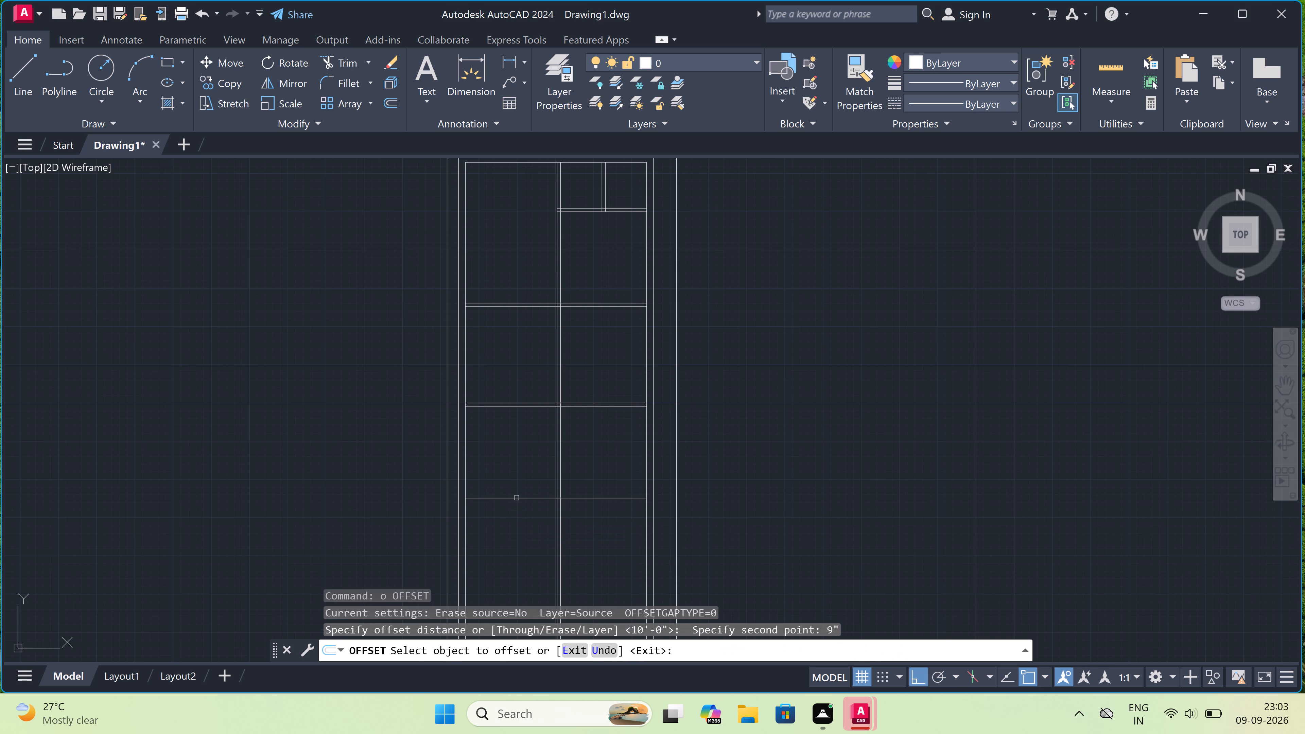
click(517, 498)
click(517, 512)
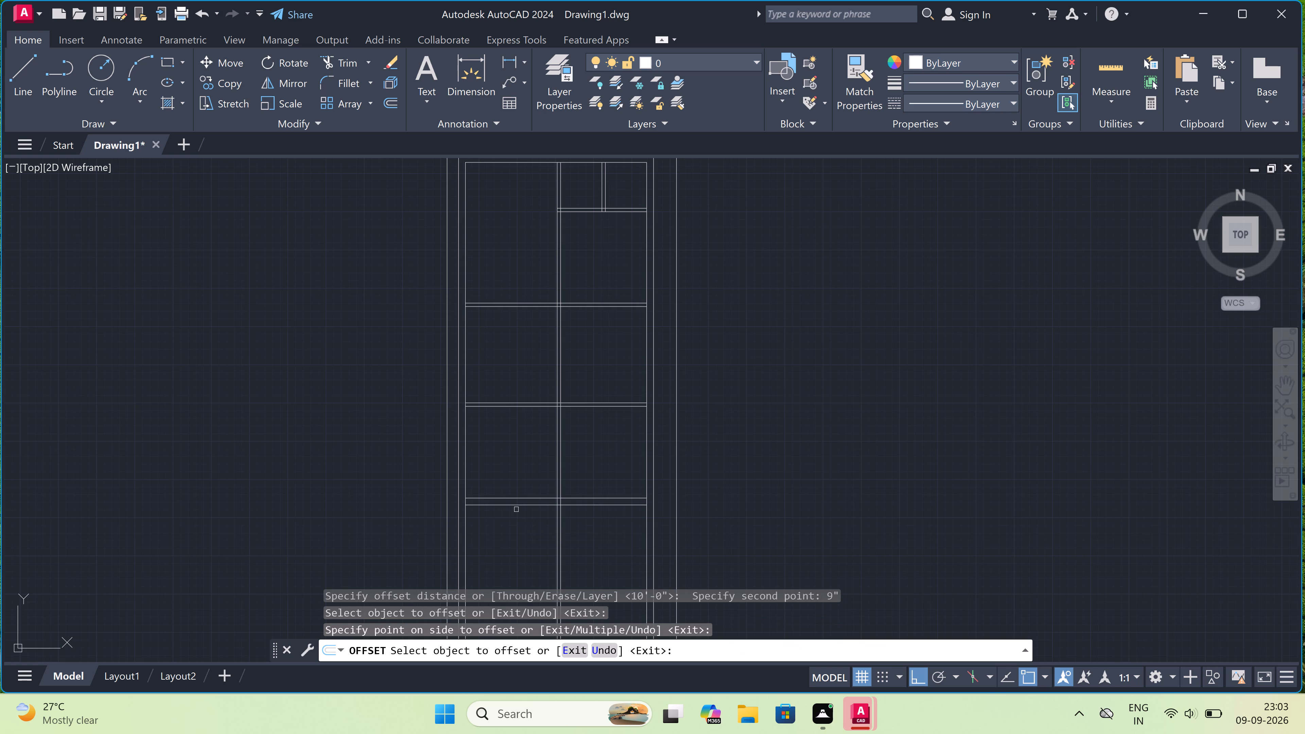
Extend both lines of the 9" bottom wall outward to the outer faces of the left and right outer walls.
key(Escape)
key(e)
text(x)
key(space)
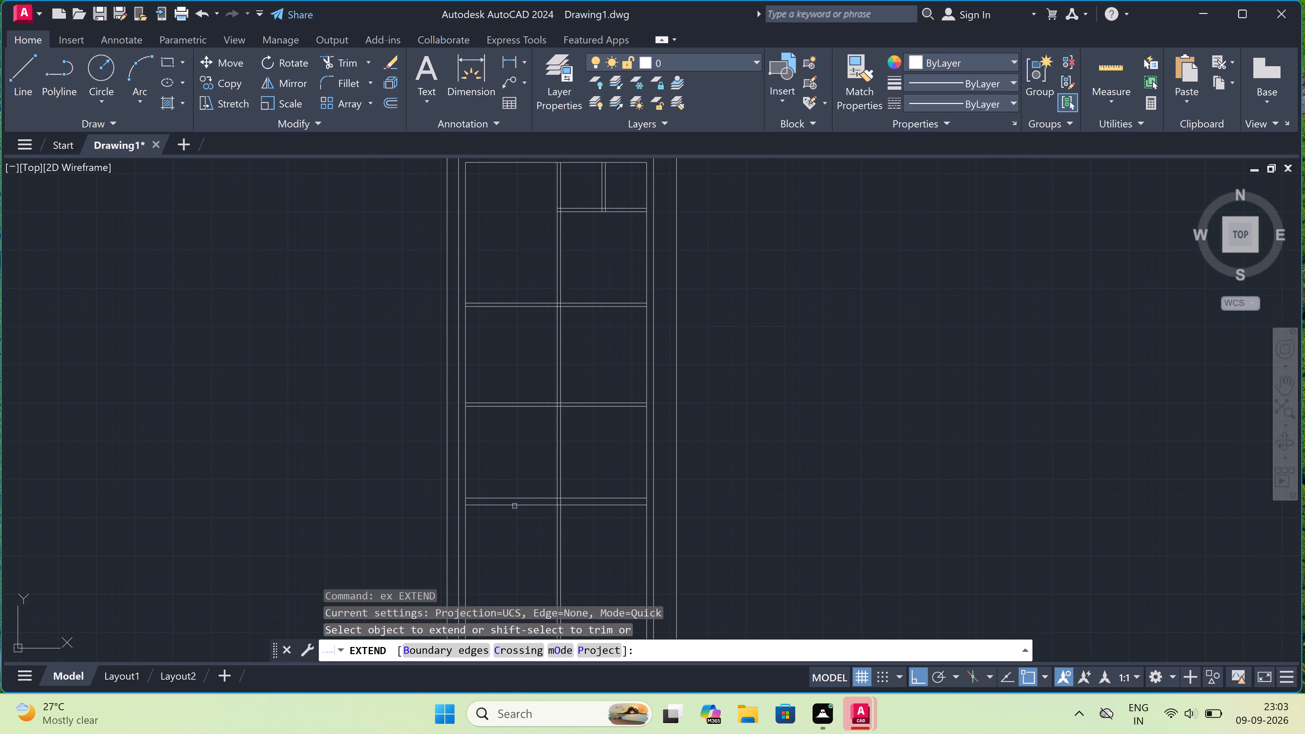
drag(512, 474, 511, 488)
double_click(491, 539)
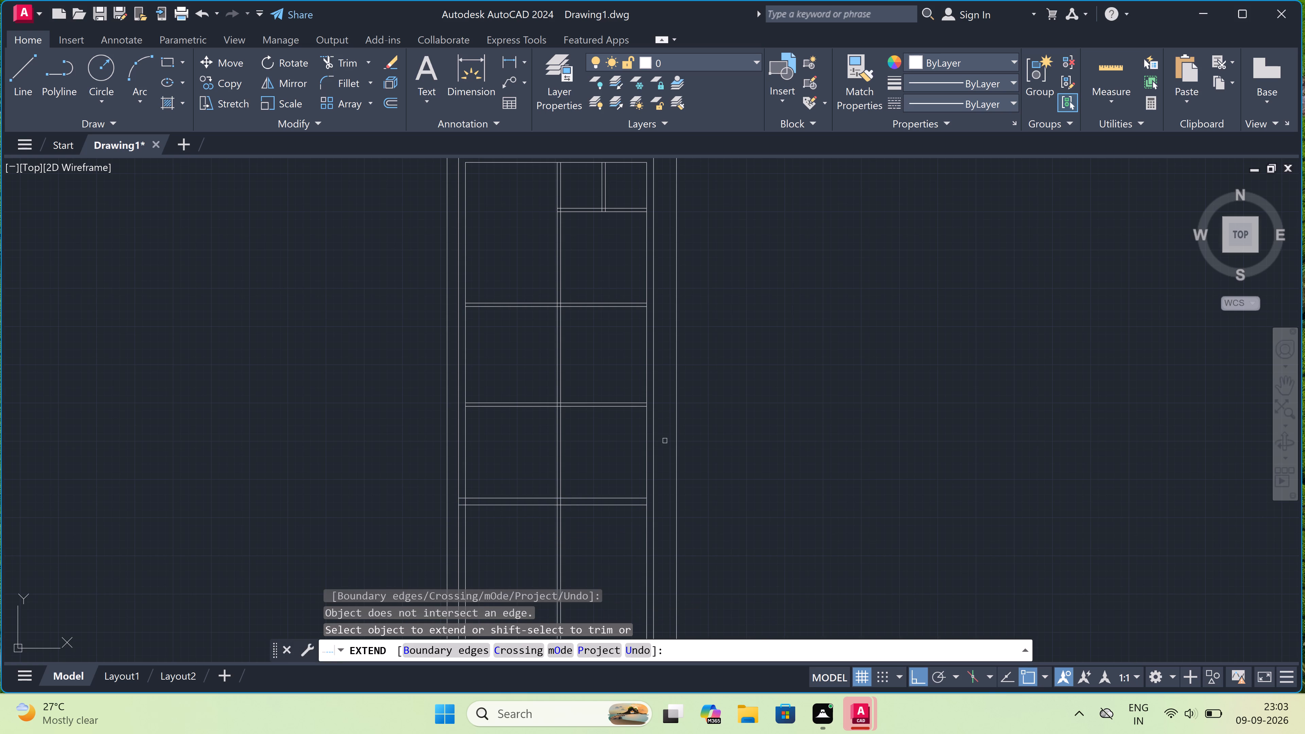
drag(623, 465, 625, 473)
drag(630, 520, 630, 515)
double_click(627, 490)
key(Escape)
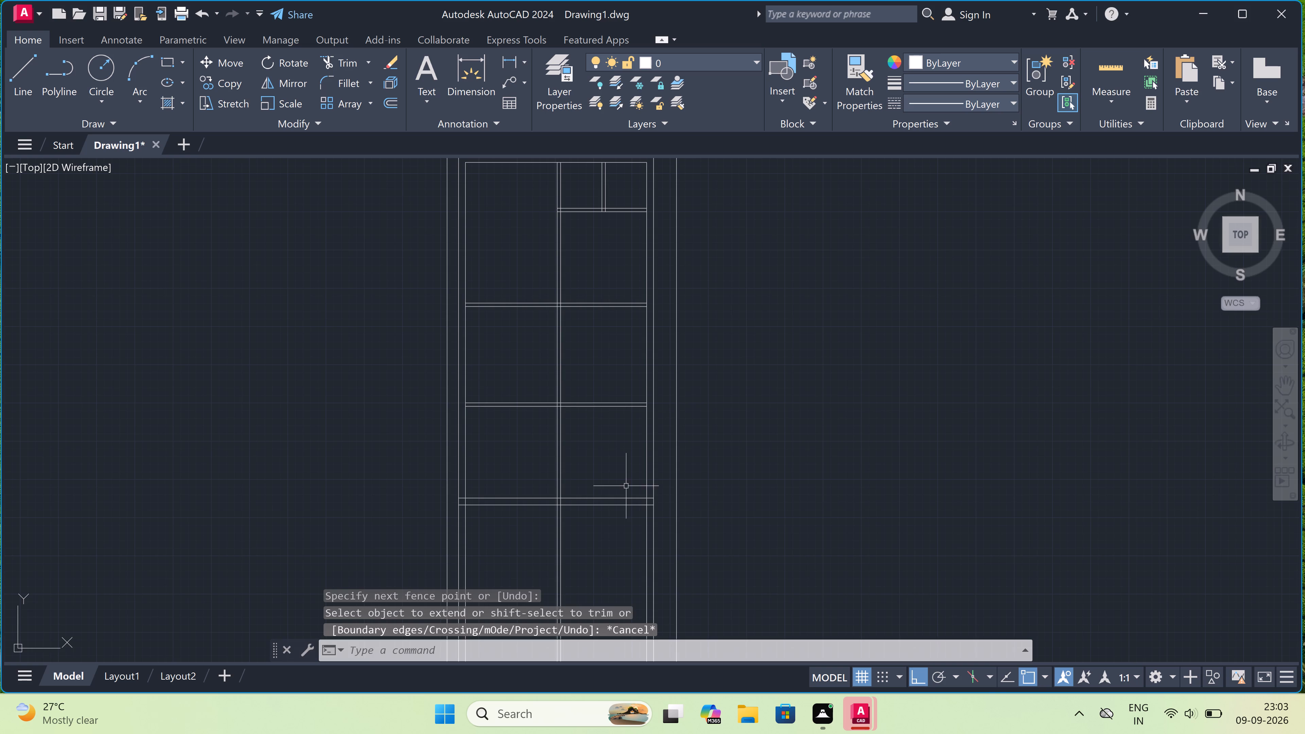
Trim away the outer wall and central partition lines that run below the 9" bottom wall.
scroll(626, 485, down, 2)
scroll(618, 494, up, 3)
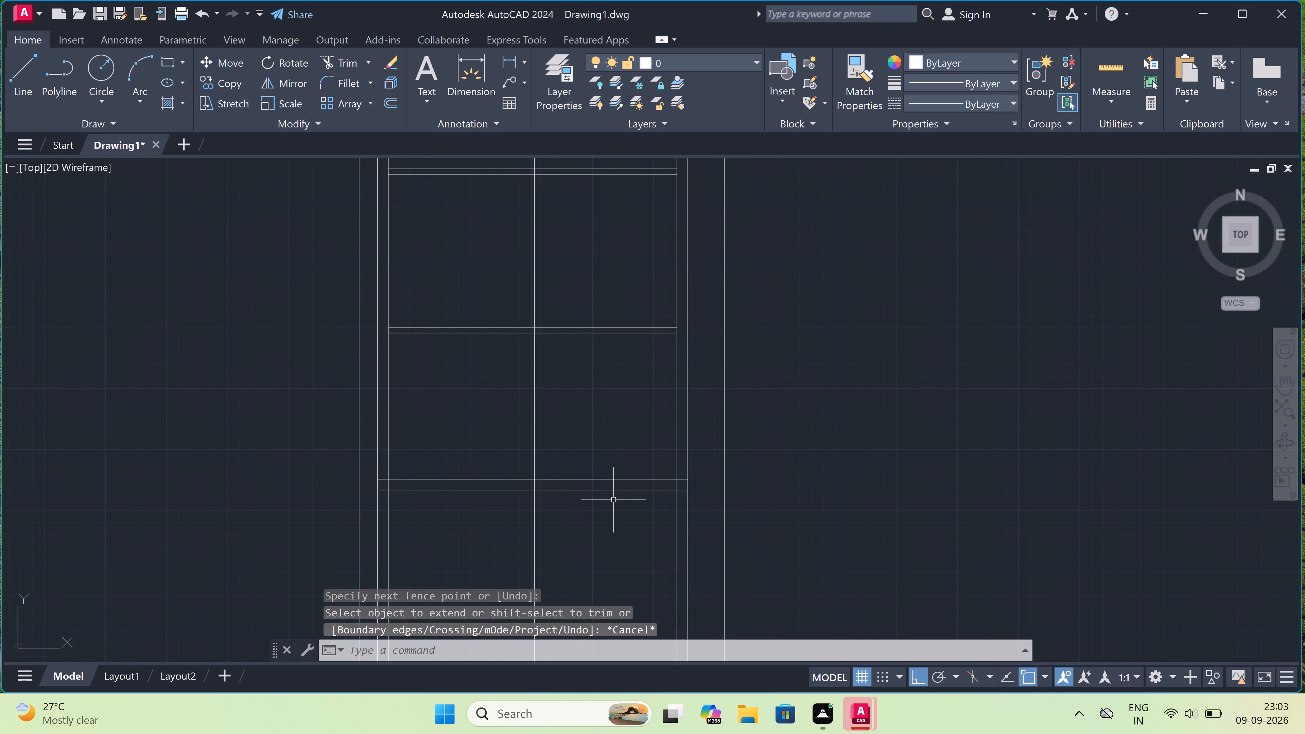
key(t)
text(r)
key(space)
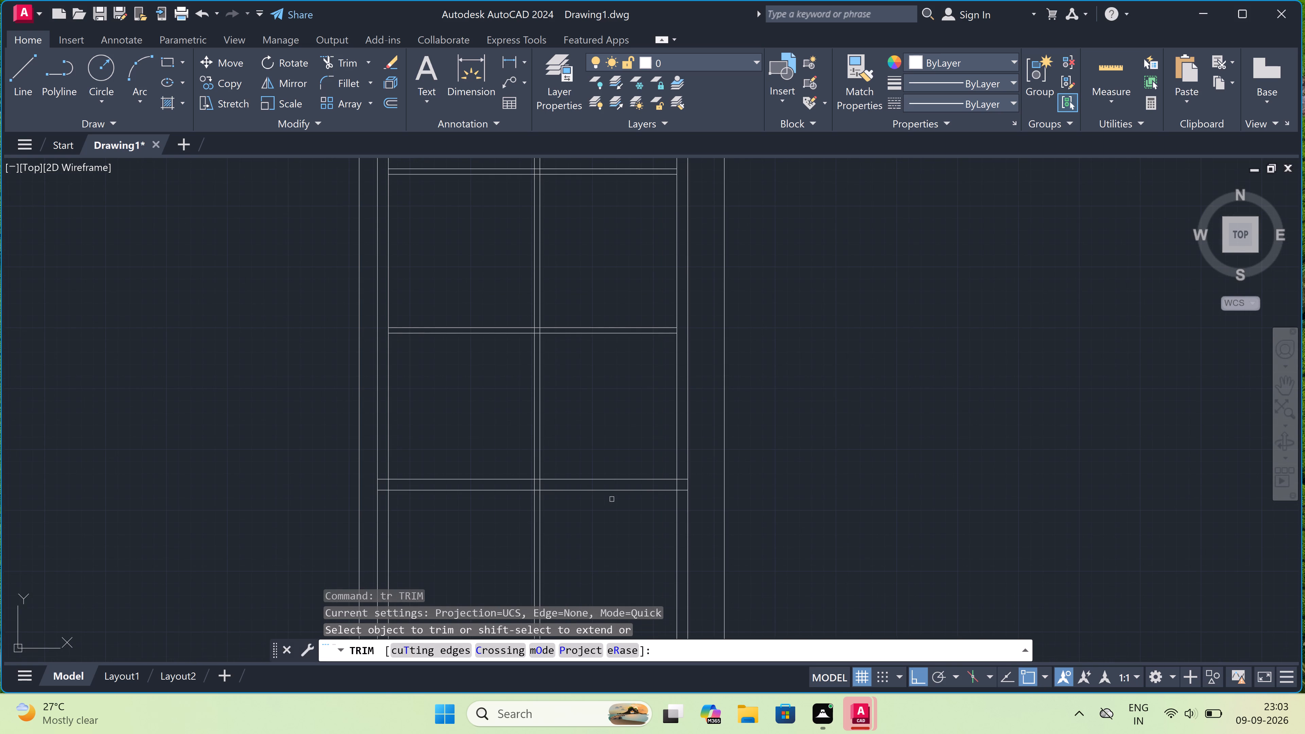
drag(689, 517, 684, 517)
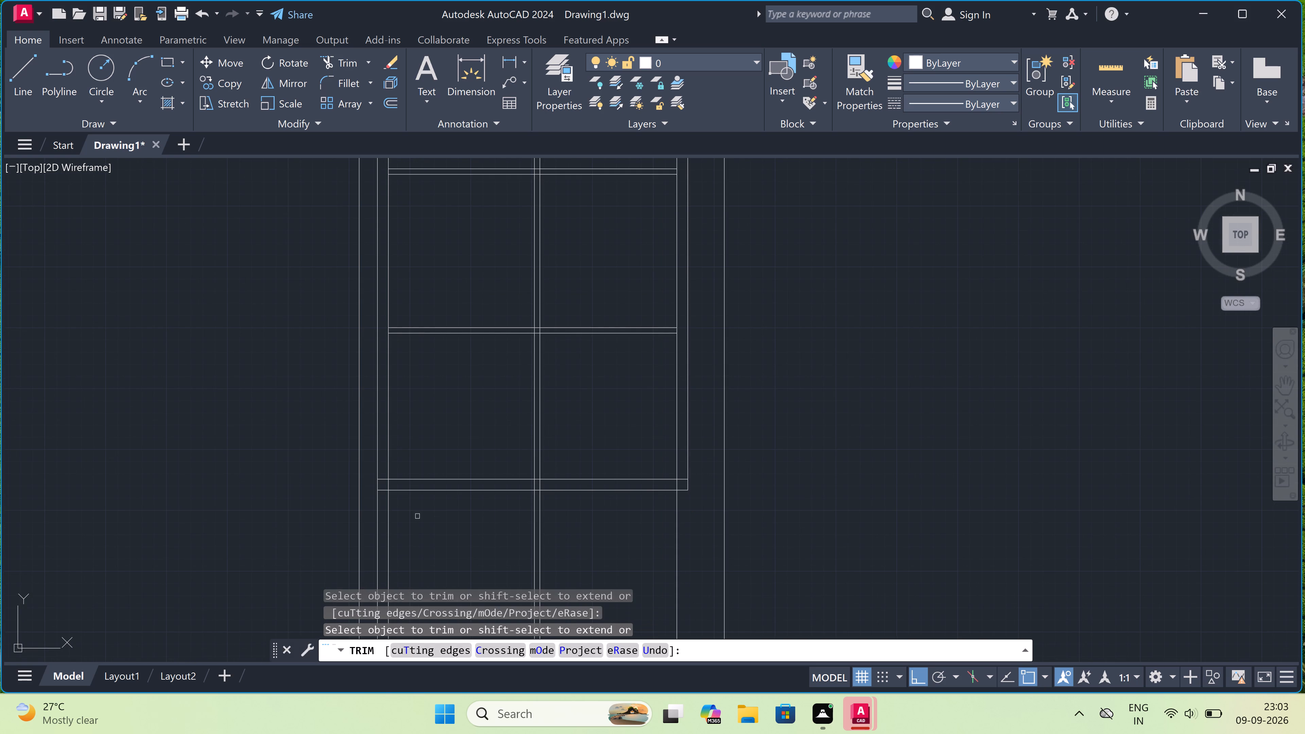
click(377, 513)
drag(377, 512, 378, 512)
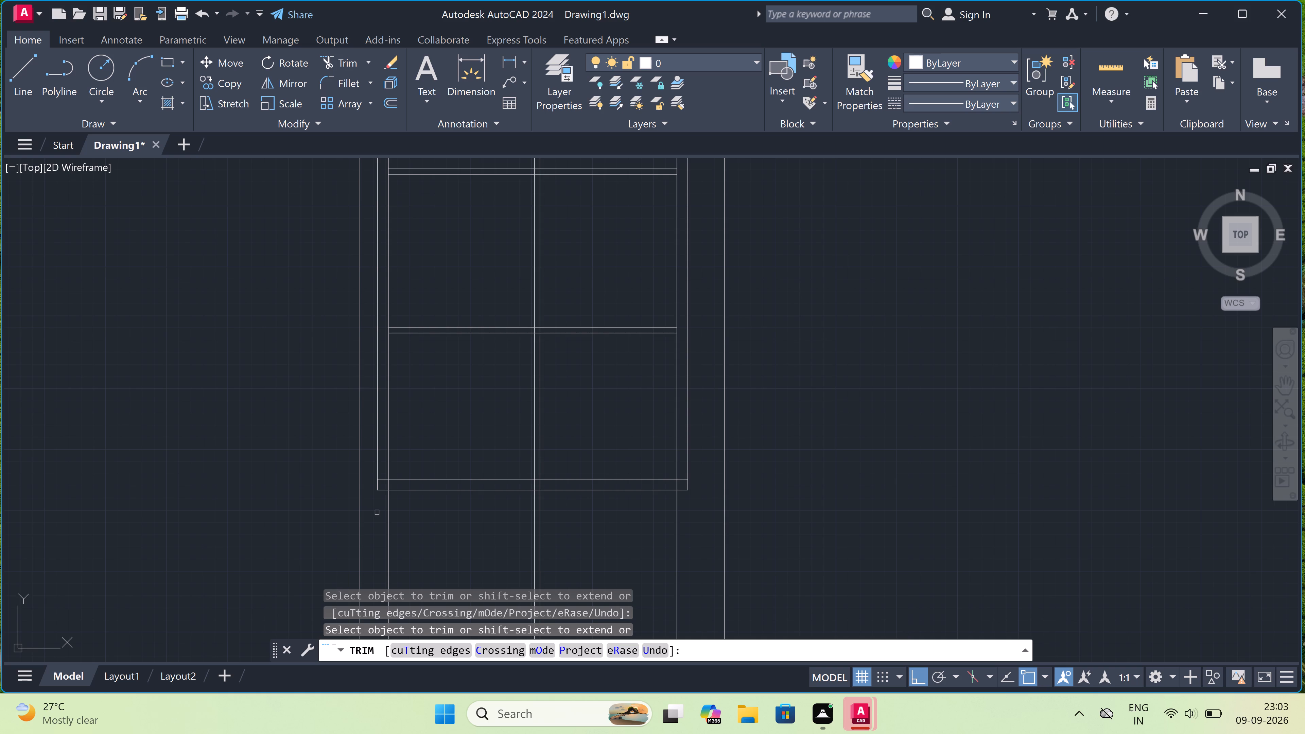
drag(378, 512, 381, 511)
drag(579, 531, 569, 532)
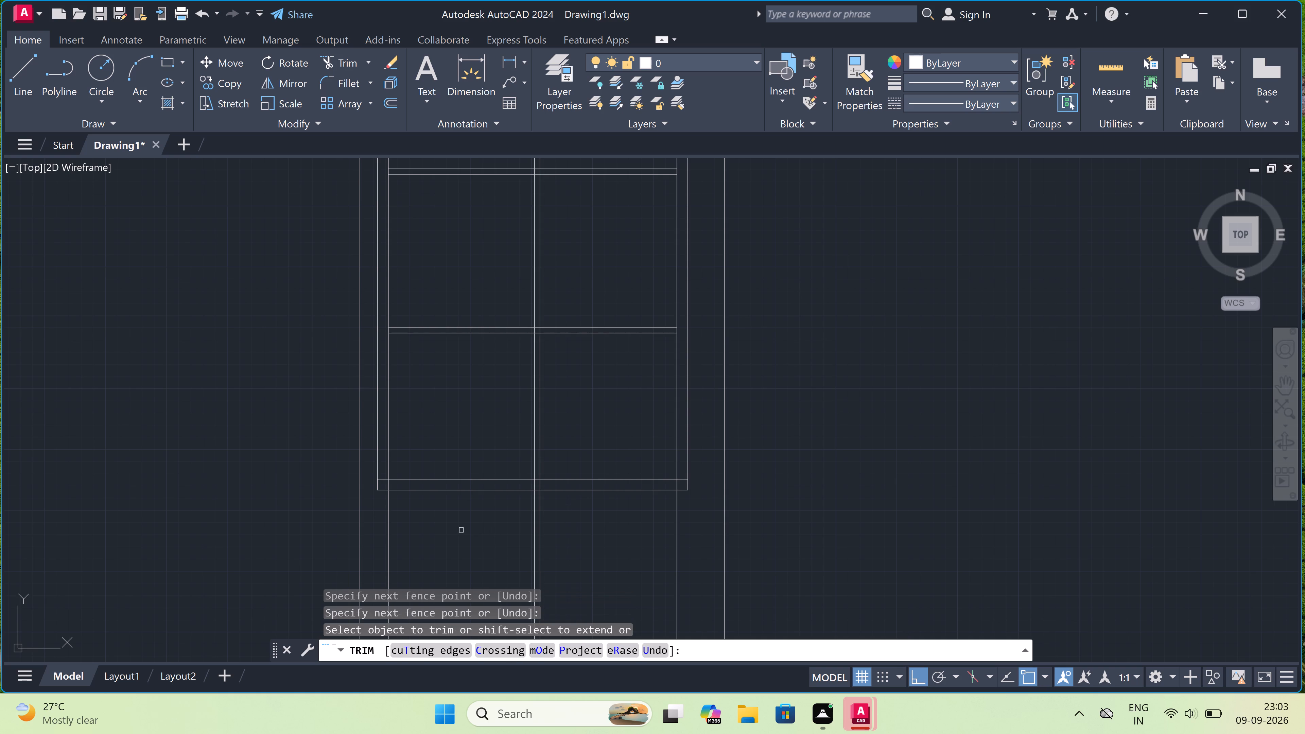
drag(372, 524, 377, 523)
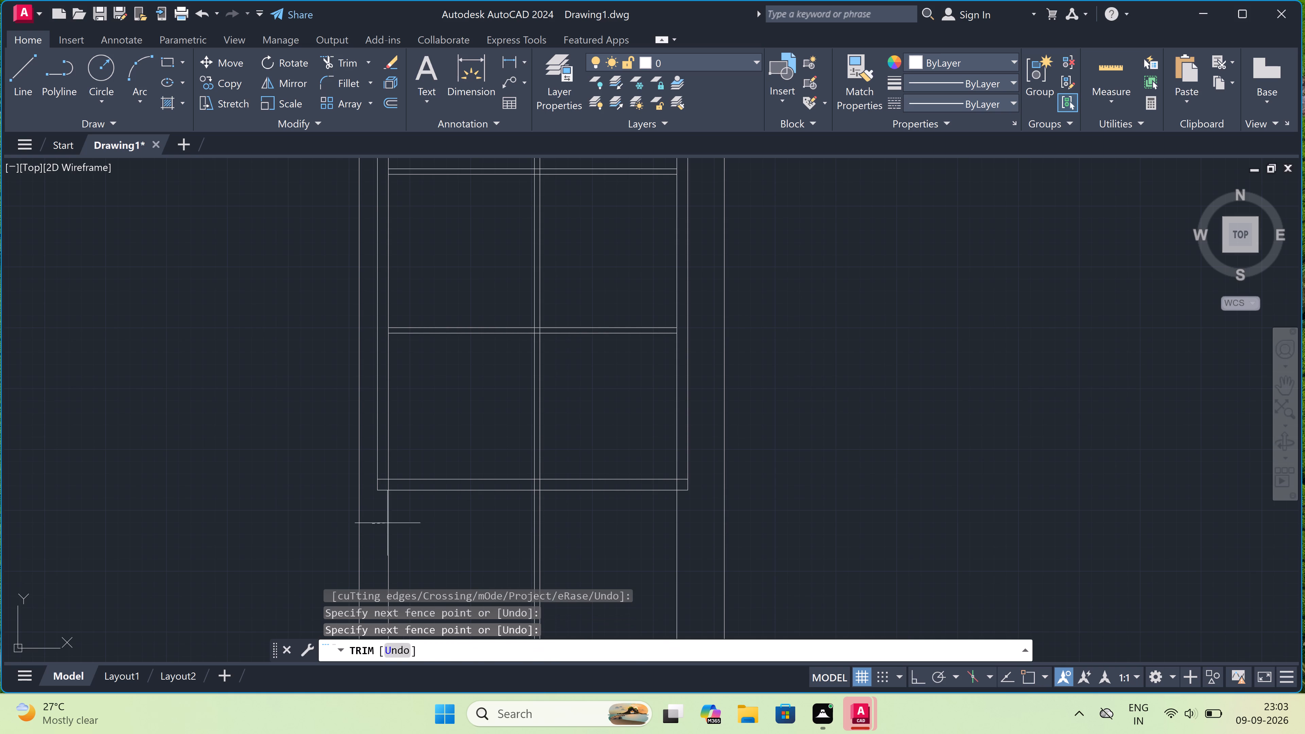
click(679, 521)
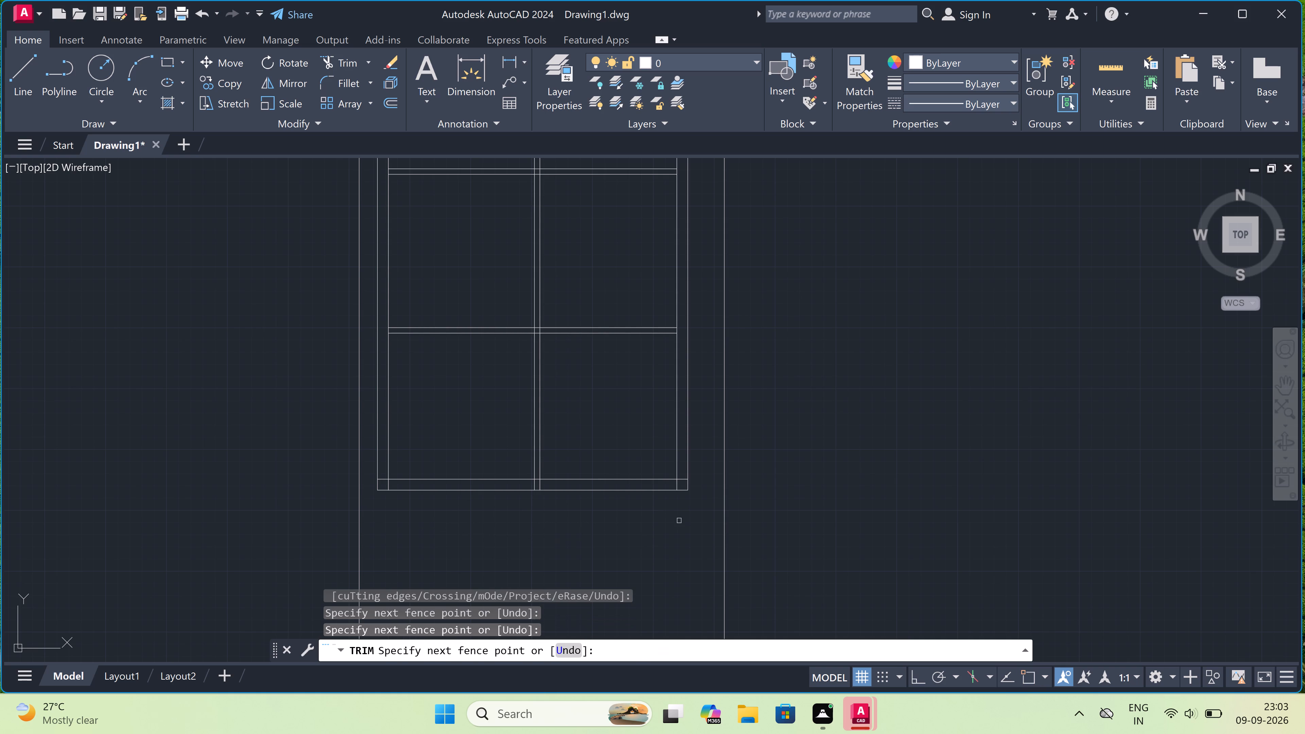
key(Escape)
Offset the bottom wall's lower line 6'4.5" downward to set the front boundary line.
scroll(670, 519, down, 2)
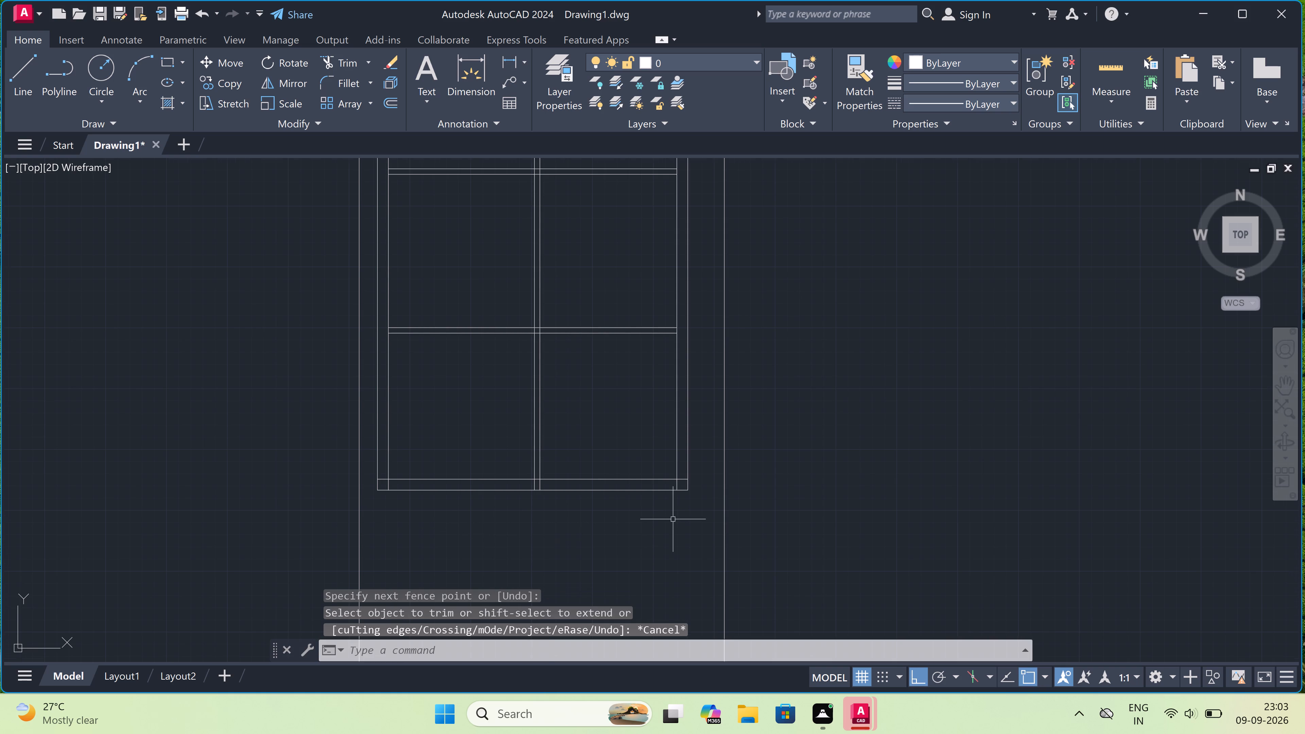
scroll(612, 547, up, 1)
text(o)
key(space)
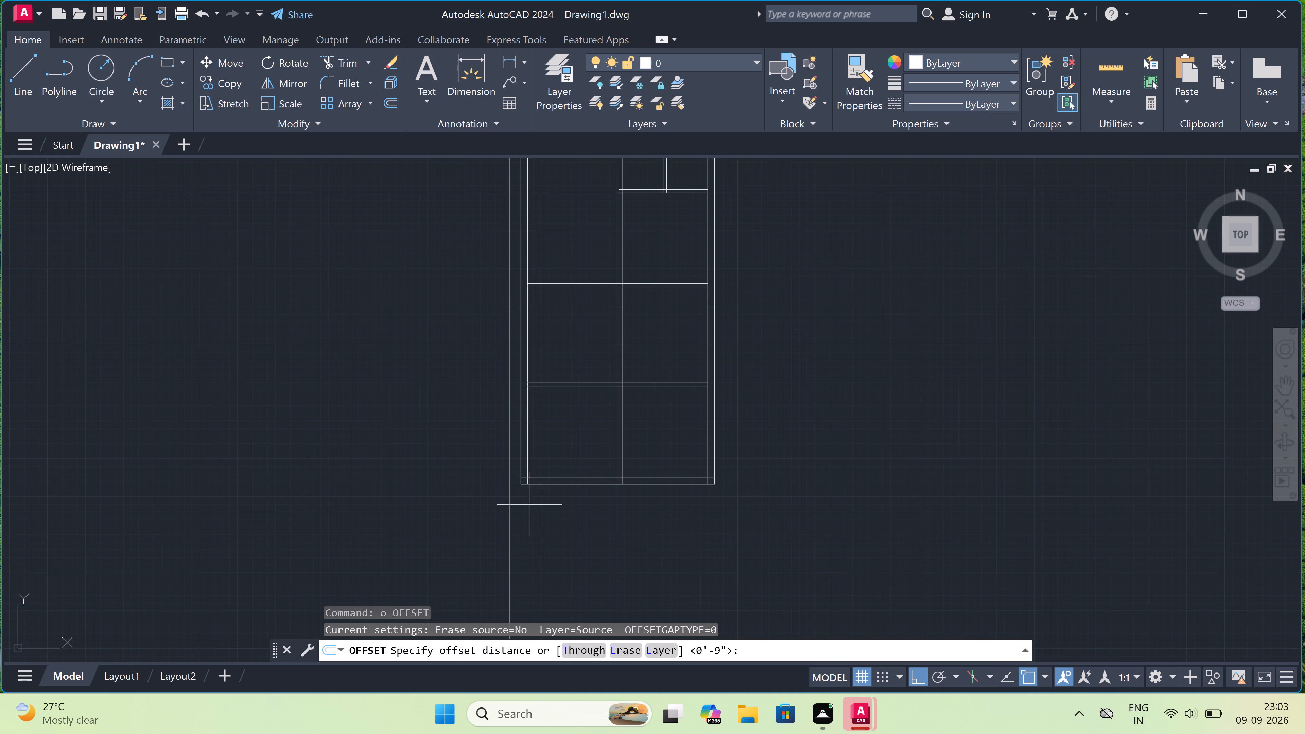
drag(541, 484, 545, 512)
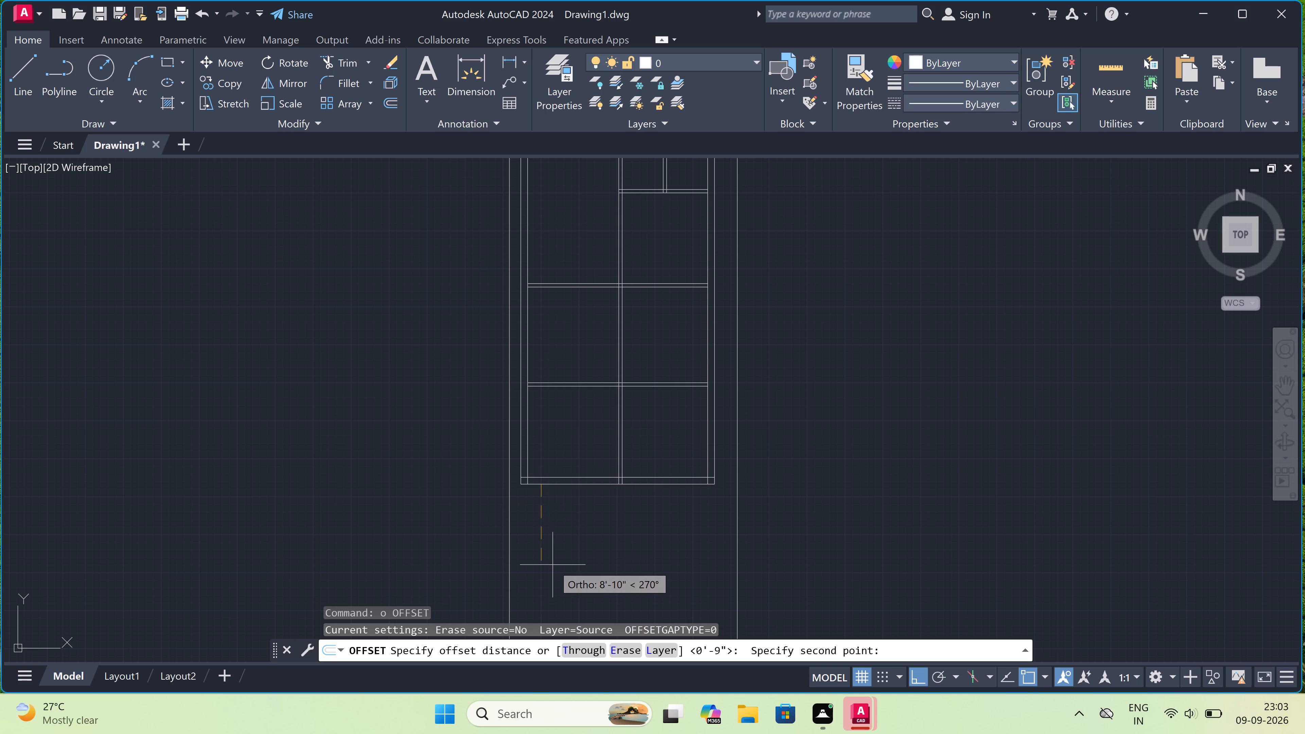
text(6'4,)
key(BackSpace)
text(.5)
text(")
key(space)
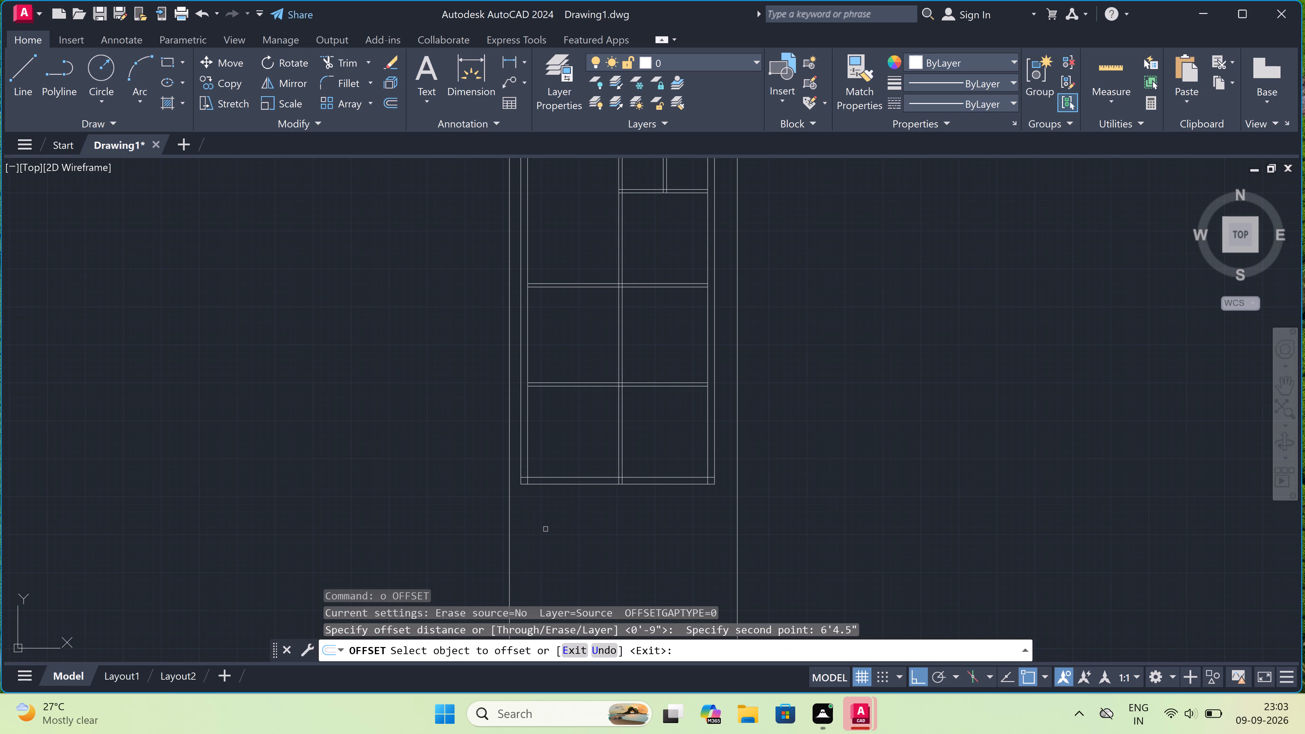
click(546, 484)
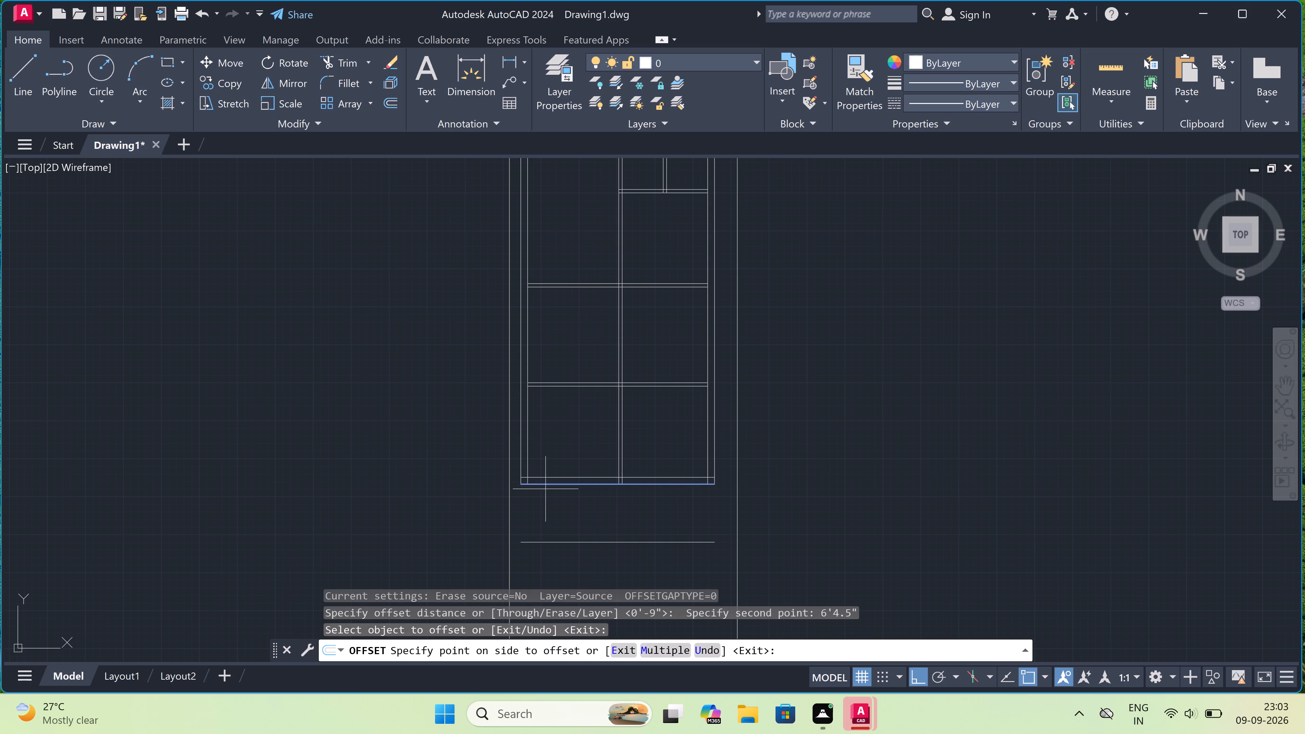
click(539, 523)
key(Escape)
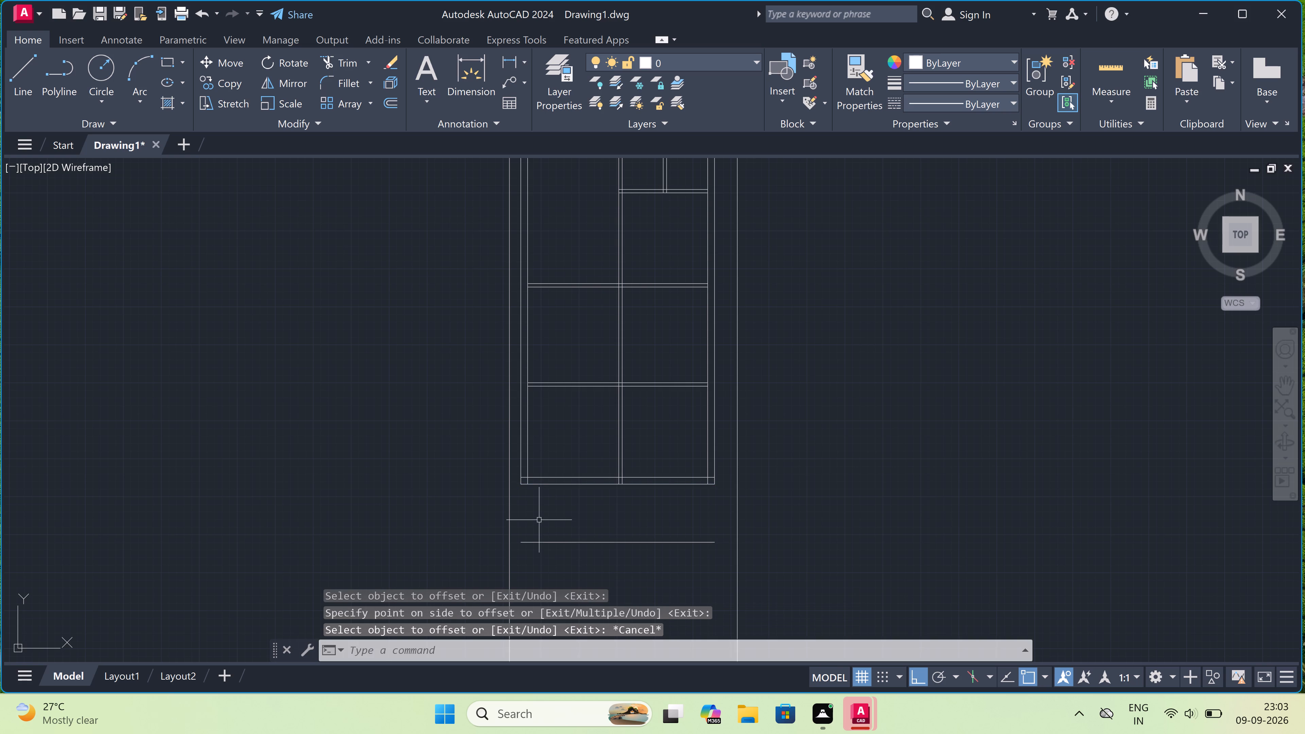
Extend the new front boundary line at both ends to the left and right boundary lines.
key(e)
text(x)
key(space)
drag(538, 514, 542, 528)
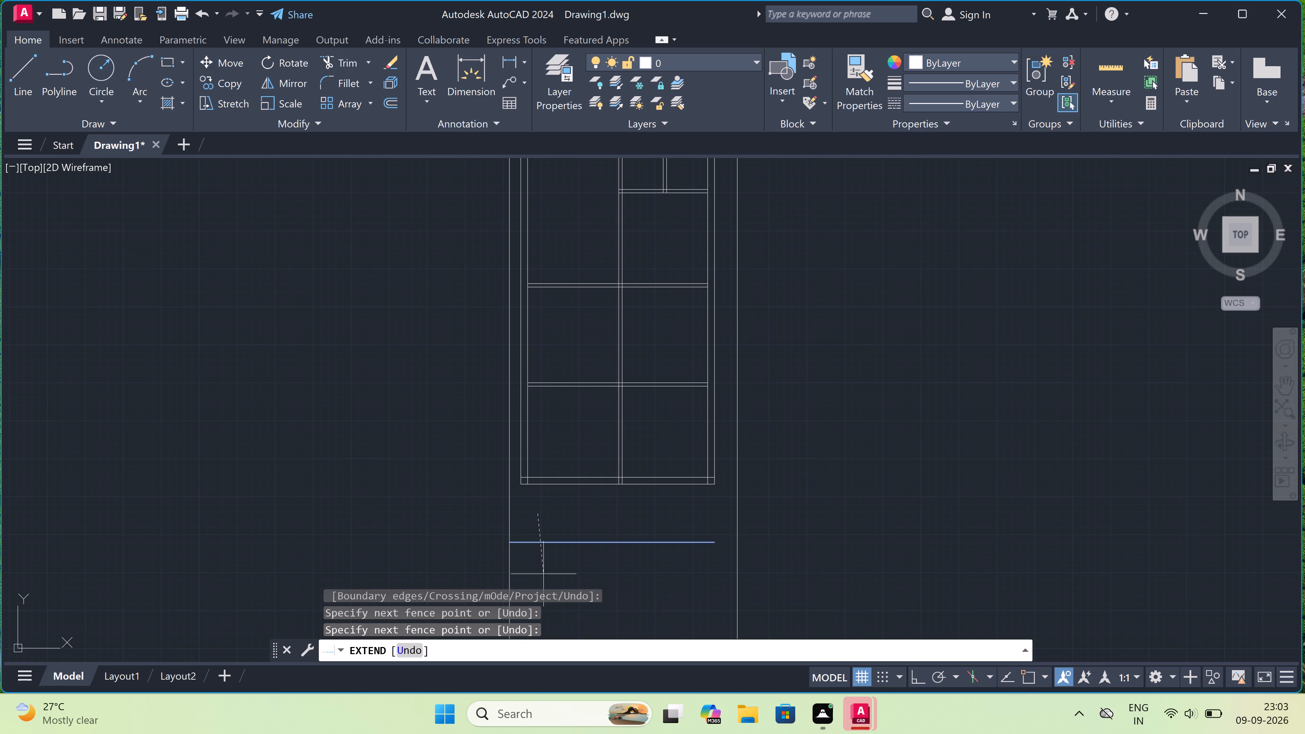
click(543, 576)
click(668, 513)
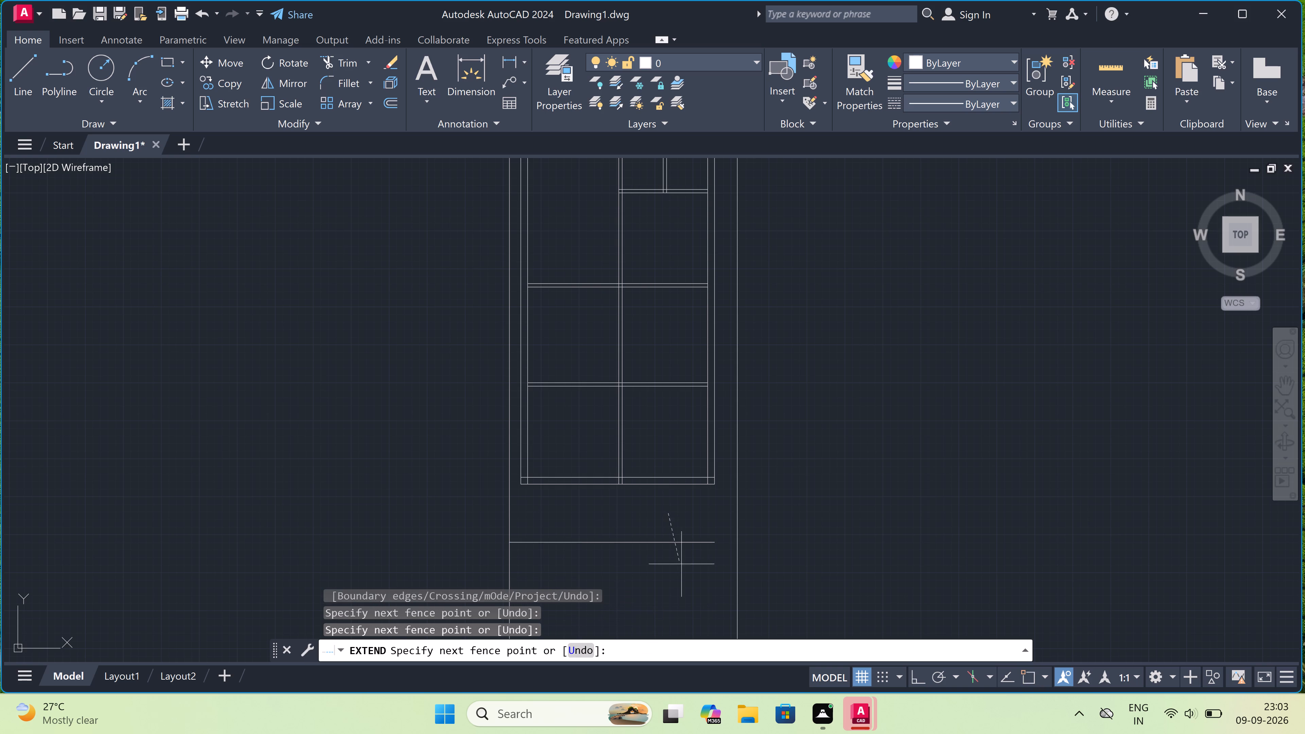
click(688, 574)
key(Escape)
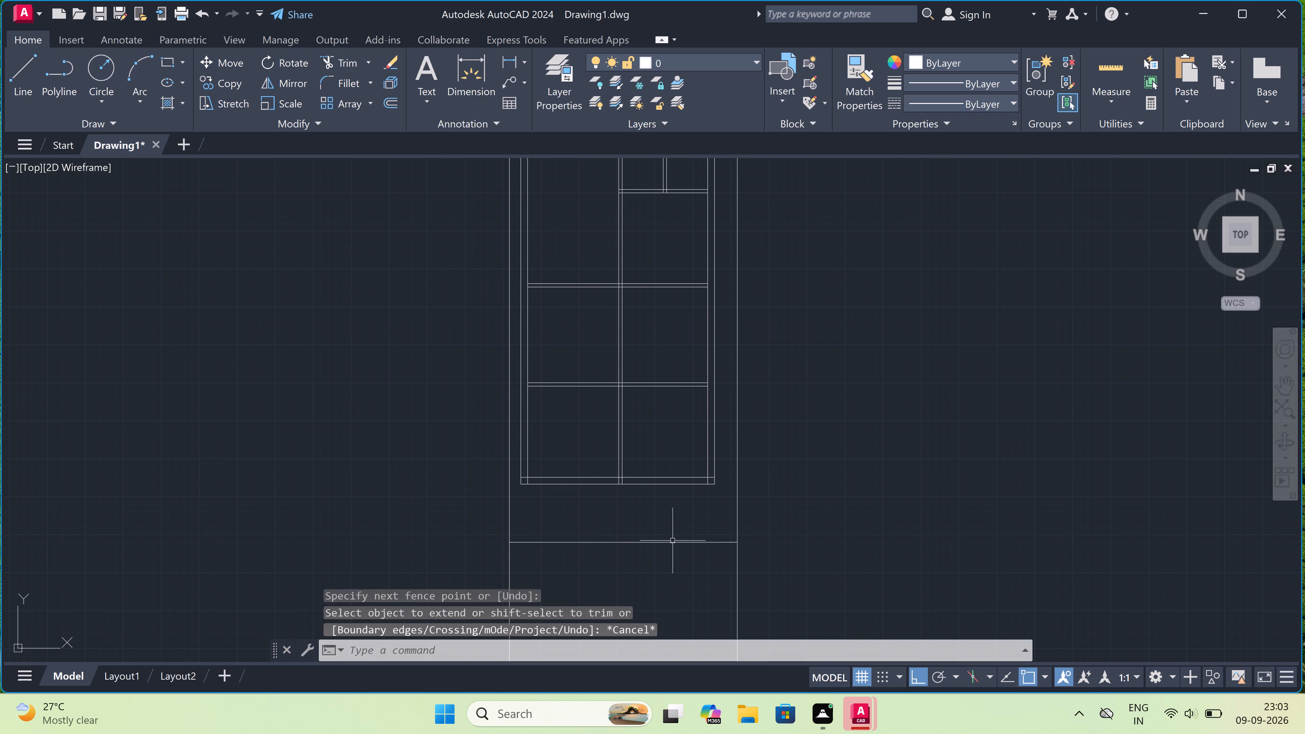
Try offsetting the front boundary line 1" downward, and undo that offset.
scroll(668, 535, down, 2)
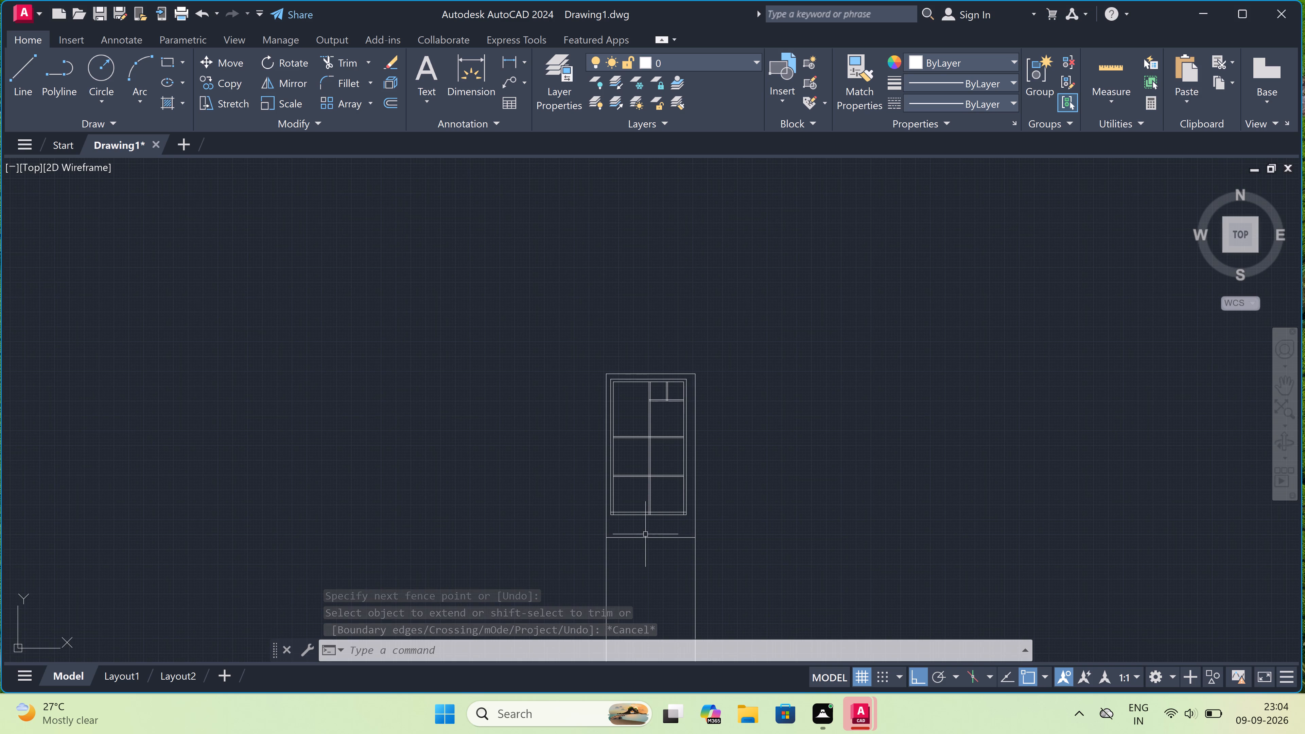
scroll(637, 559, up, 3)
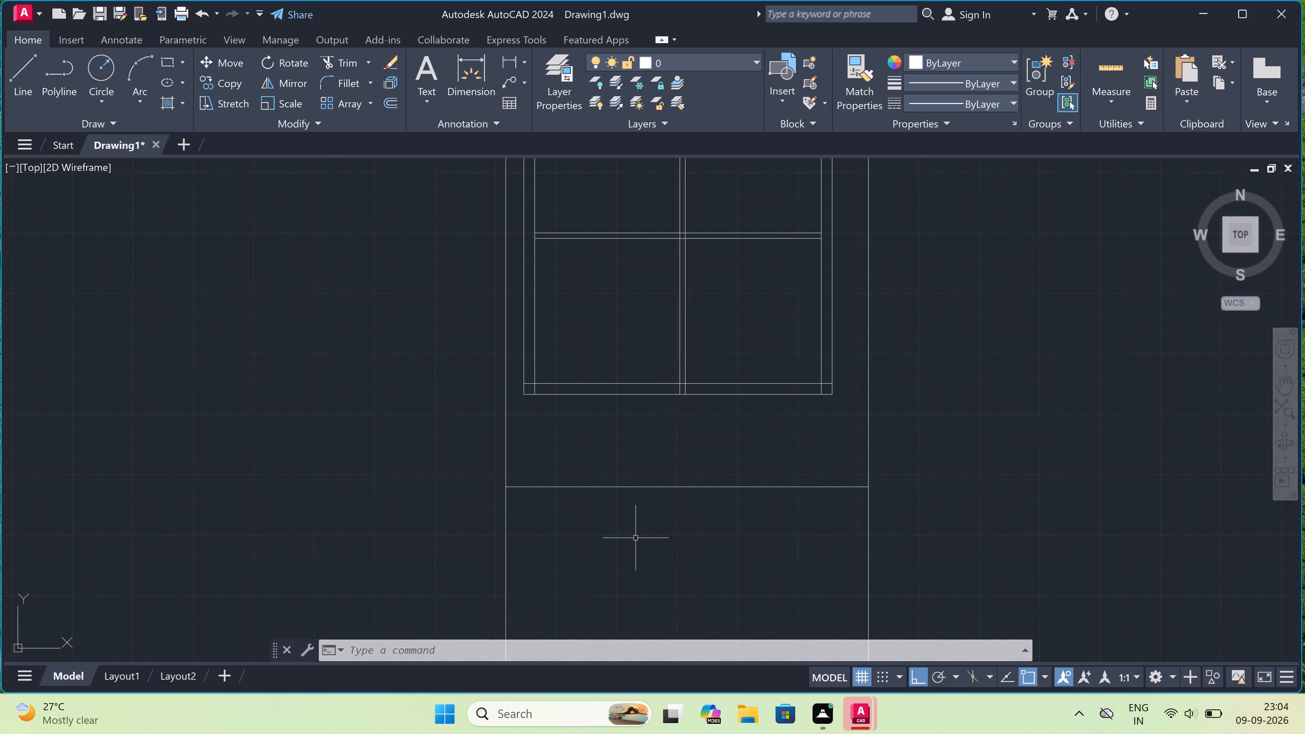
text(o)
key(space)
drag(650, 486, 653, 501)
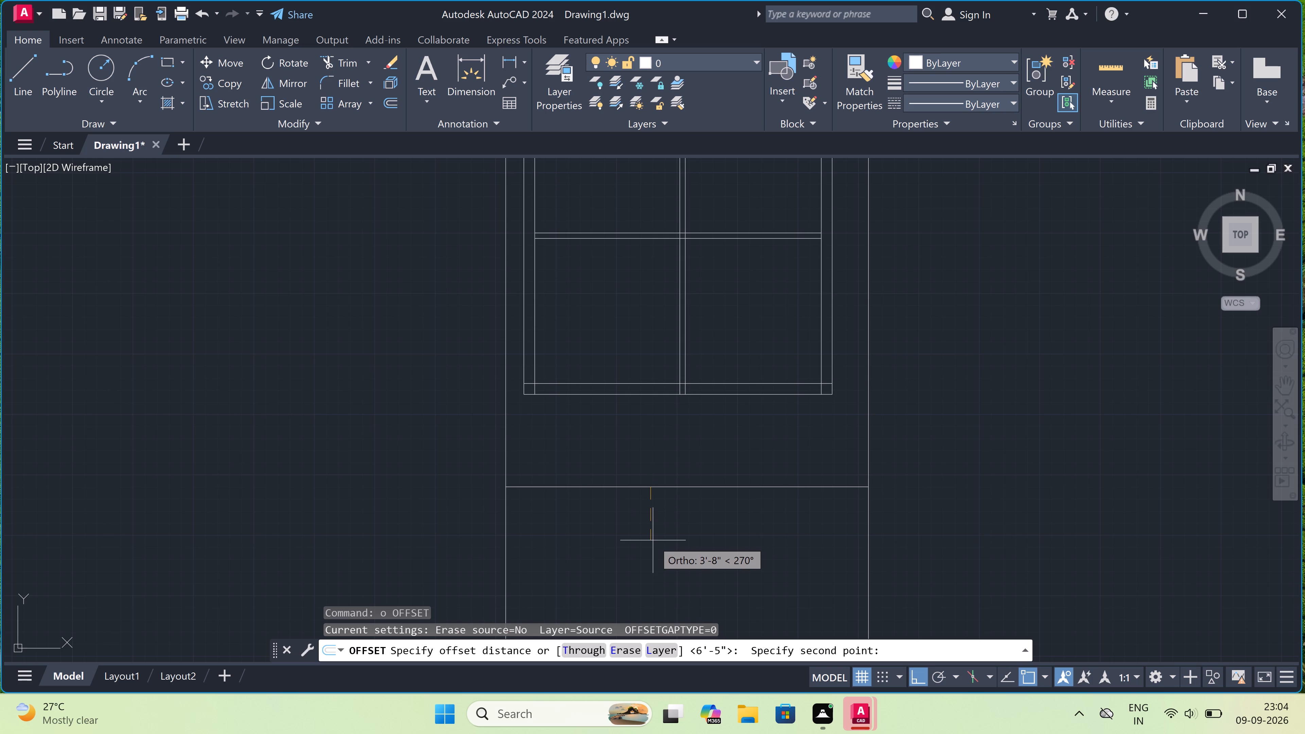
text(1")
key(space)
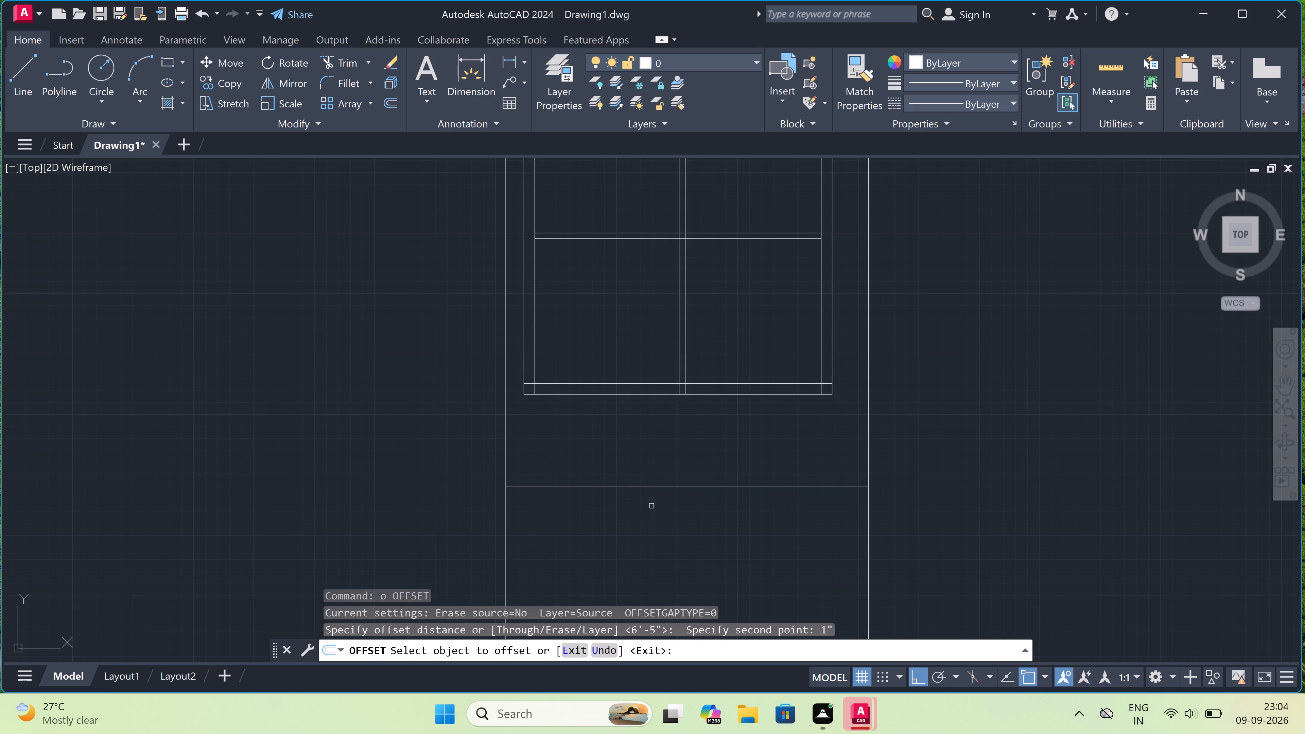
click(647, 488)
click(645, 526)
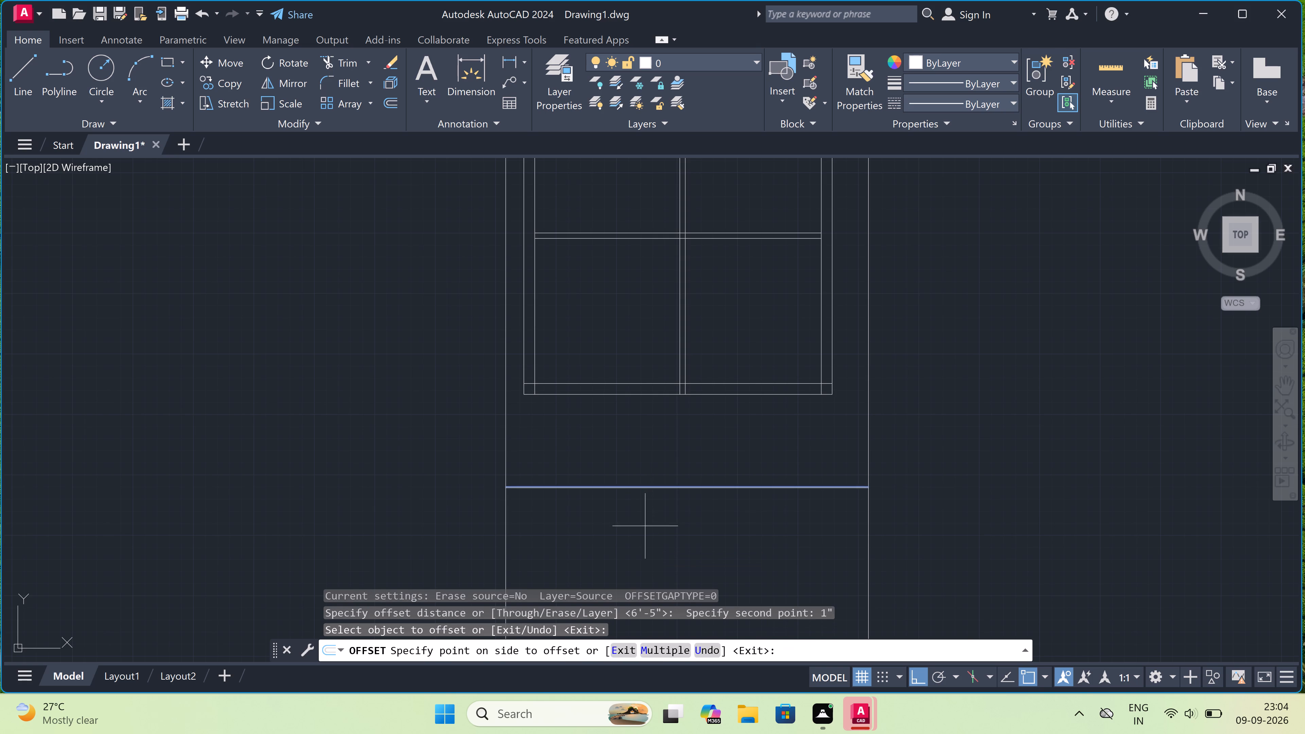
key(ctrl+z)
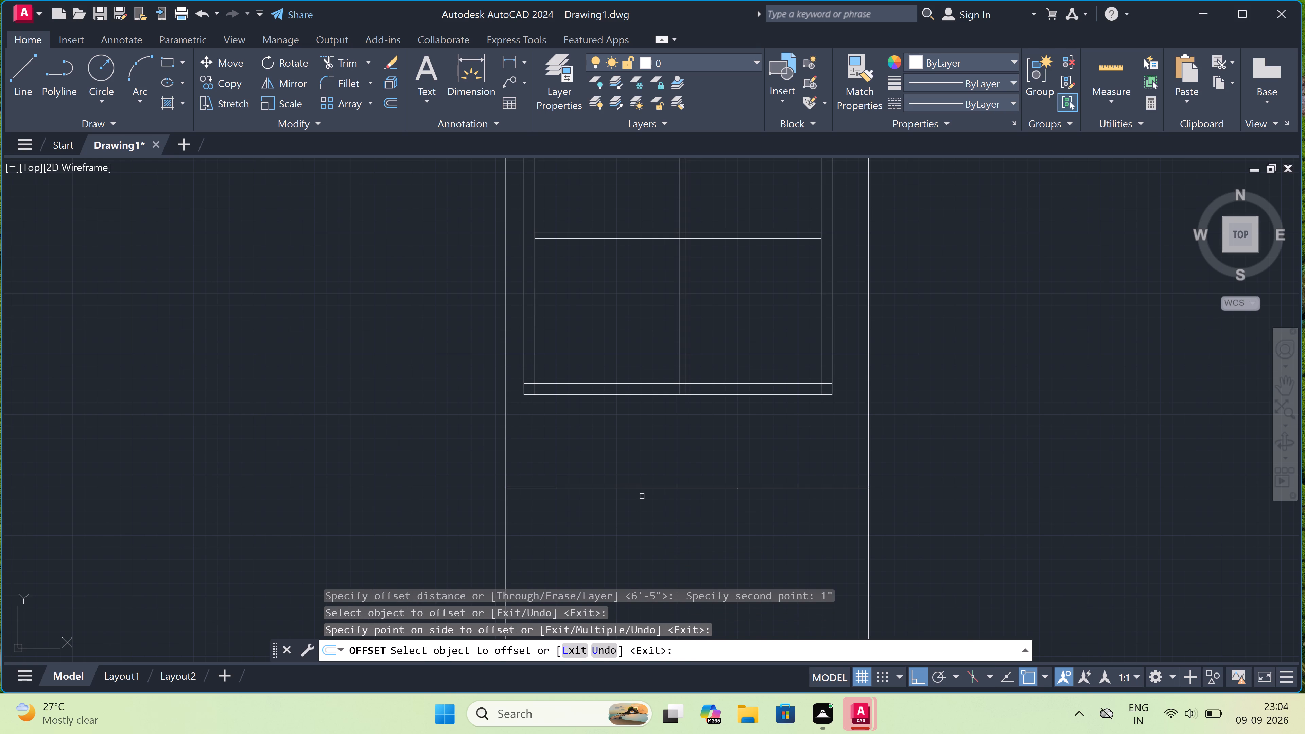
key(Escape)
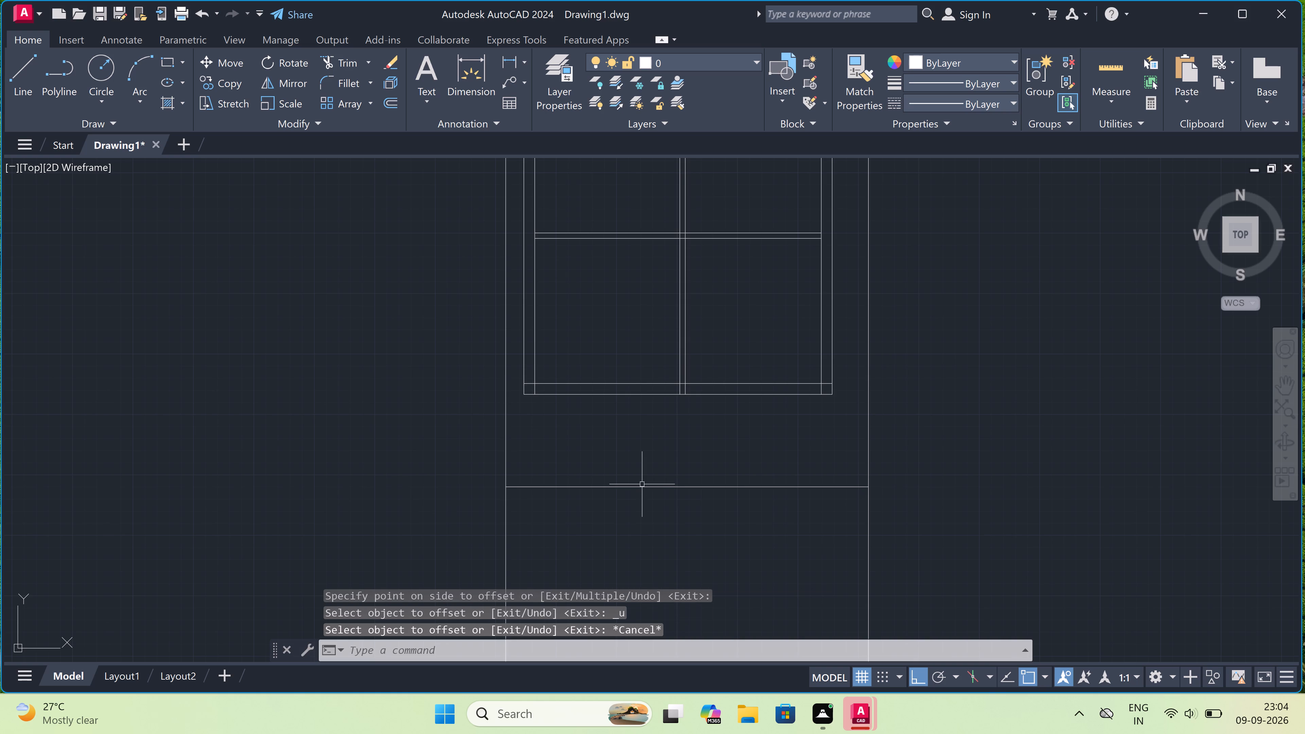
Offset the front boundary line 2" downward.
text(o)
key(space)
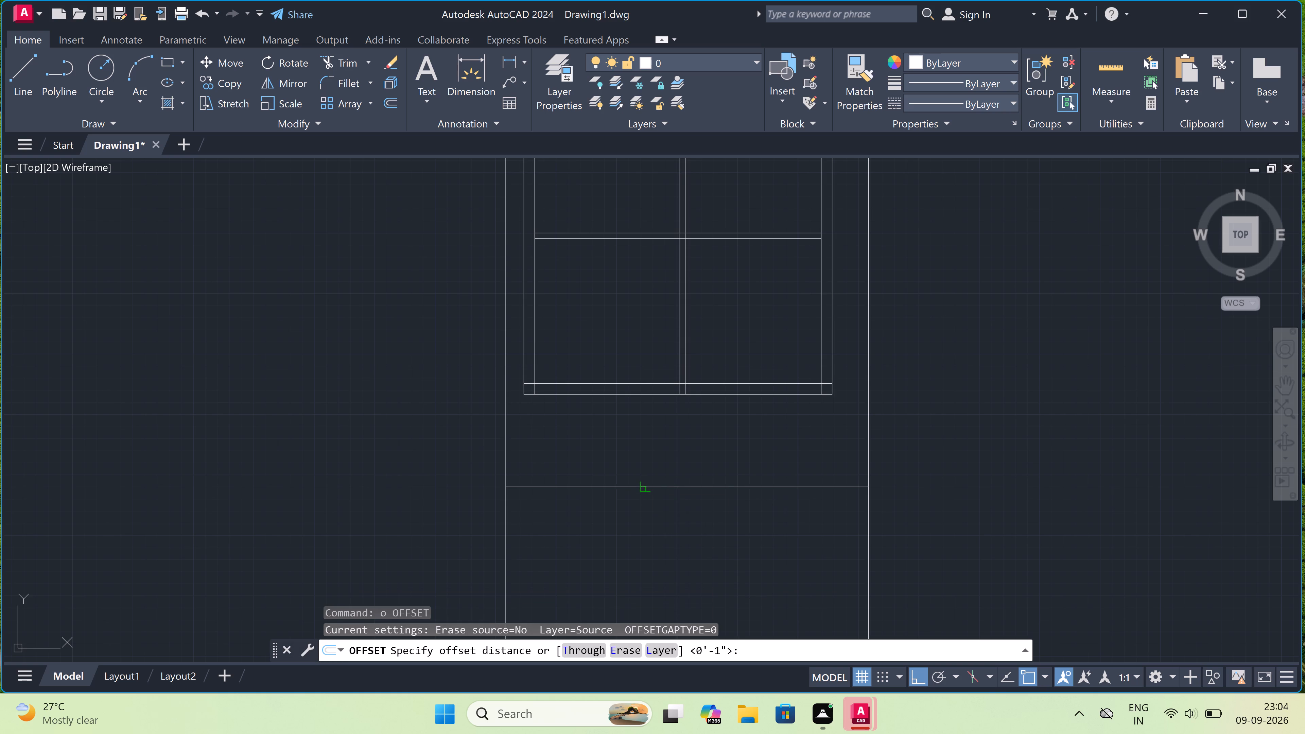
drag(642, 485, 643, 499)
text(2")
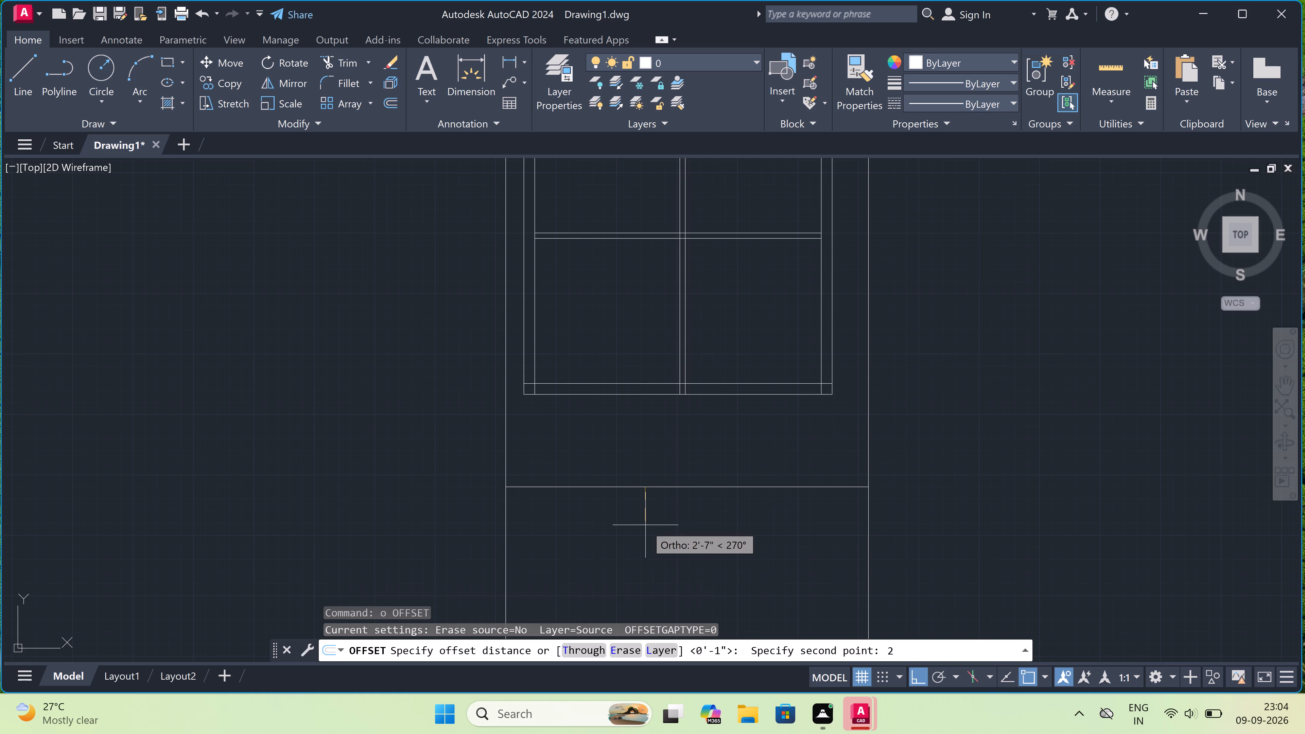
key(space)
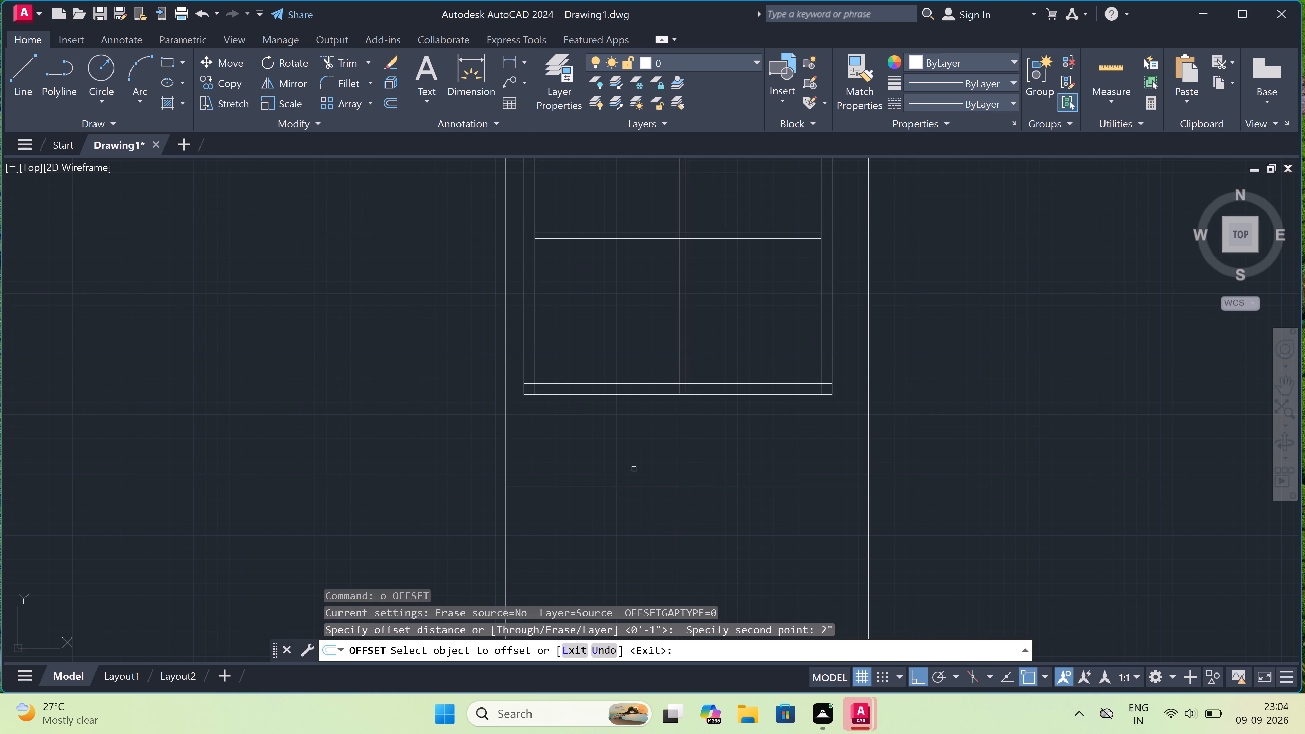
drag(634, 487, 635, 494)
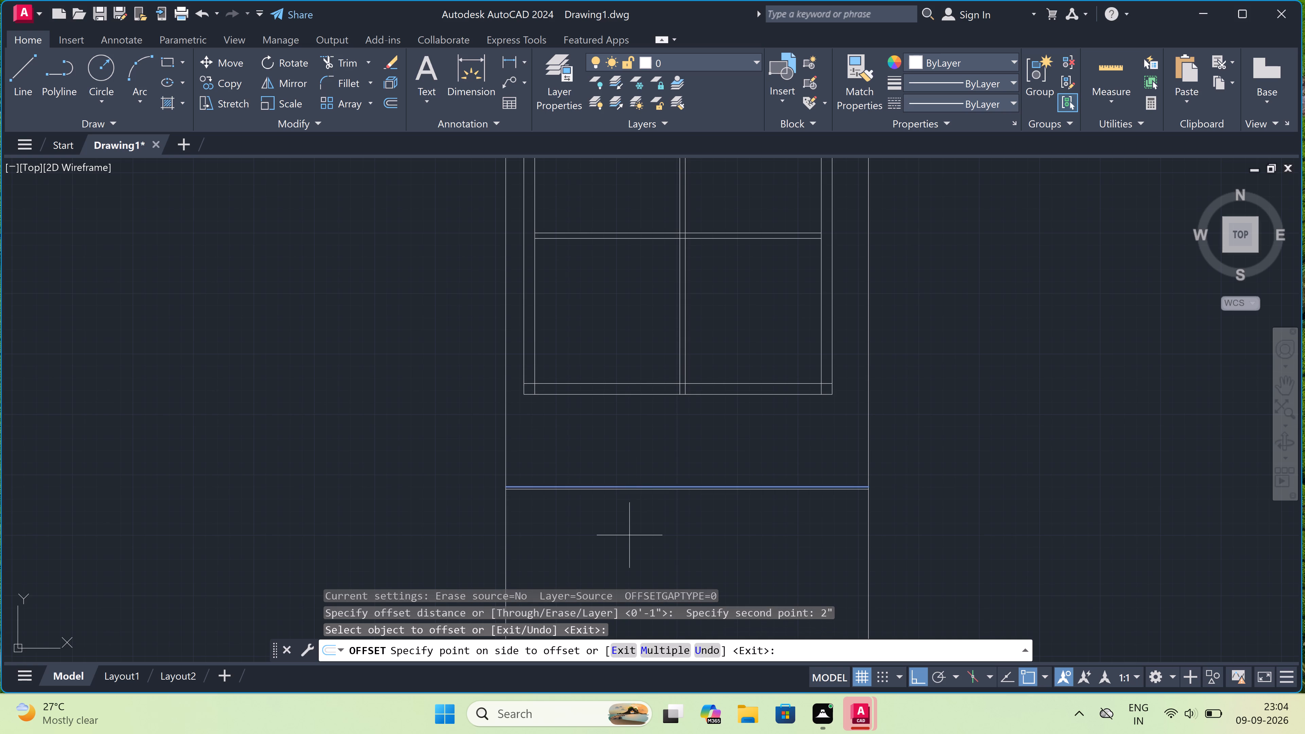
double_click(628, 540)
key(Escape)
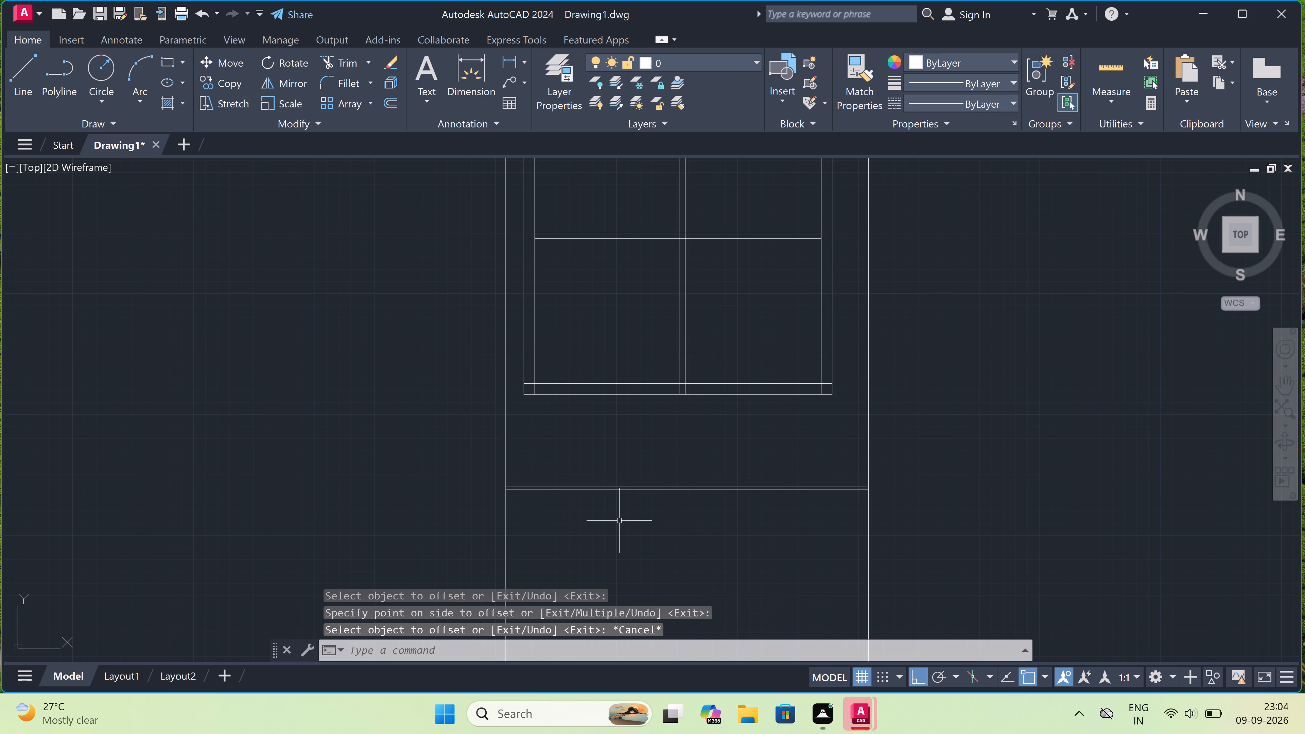
Trim away the left and right boundary lines where they run below the double front boundary line.
key(t)
key(r)
key(space)
drag(452, 511, 459, 513)
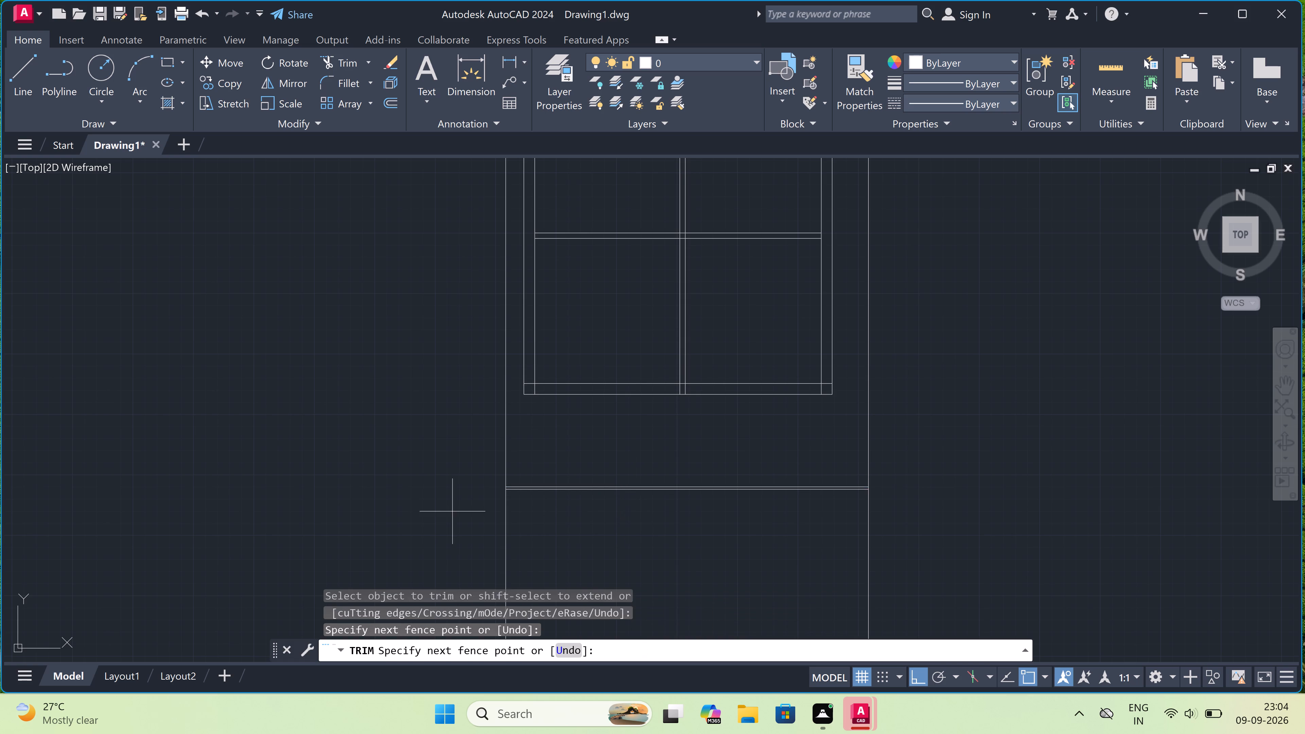
click(1071, 502)
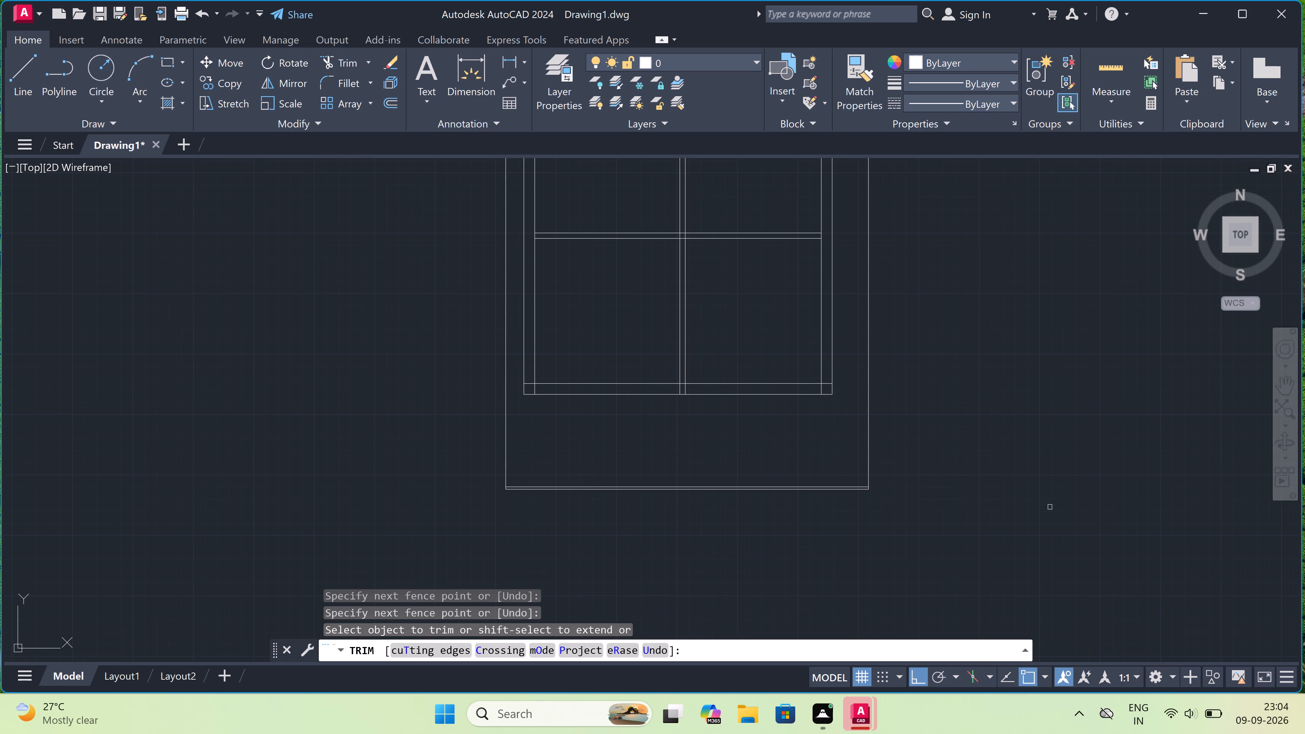
key(Escape)
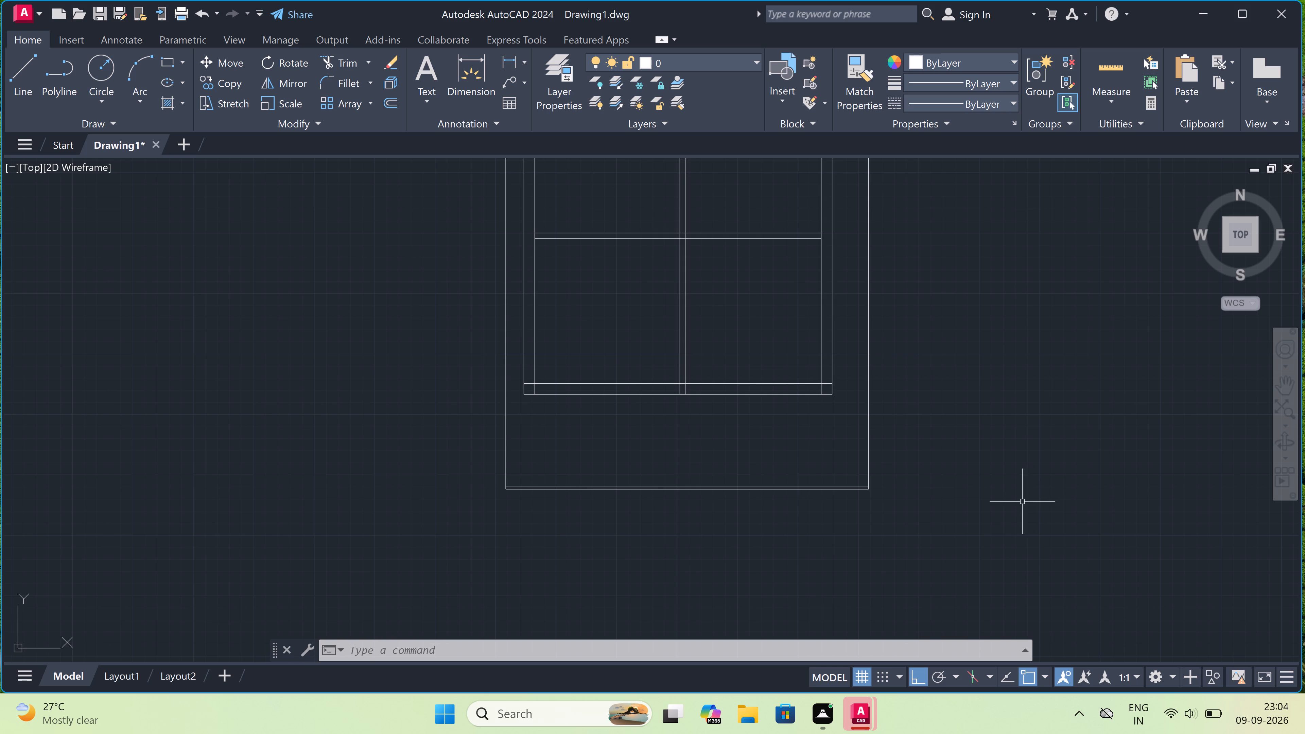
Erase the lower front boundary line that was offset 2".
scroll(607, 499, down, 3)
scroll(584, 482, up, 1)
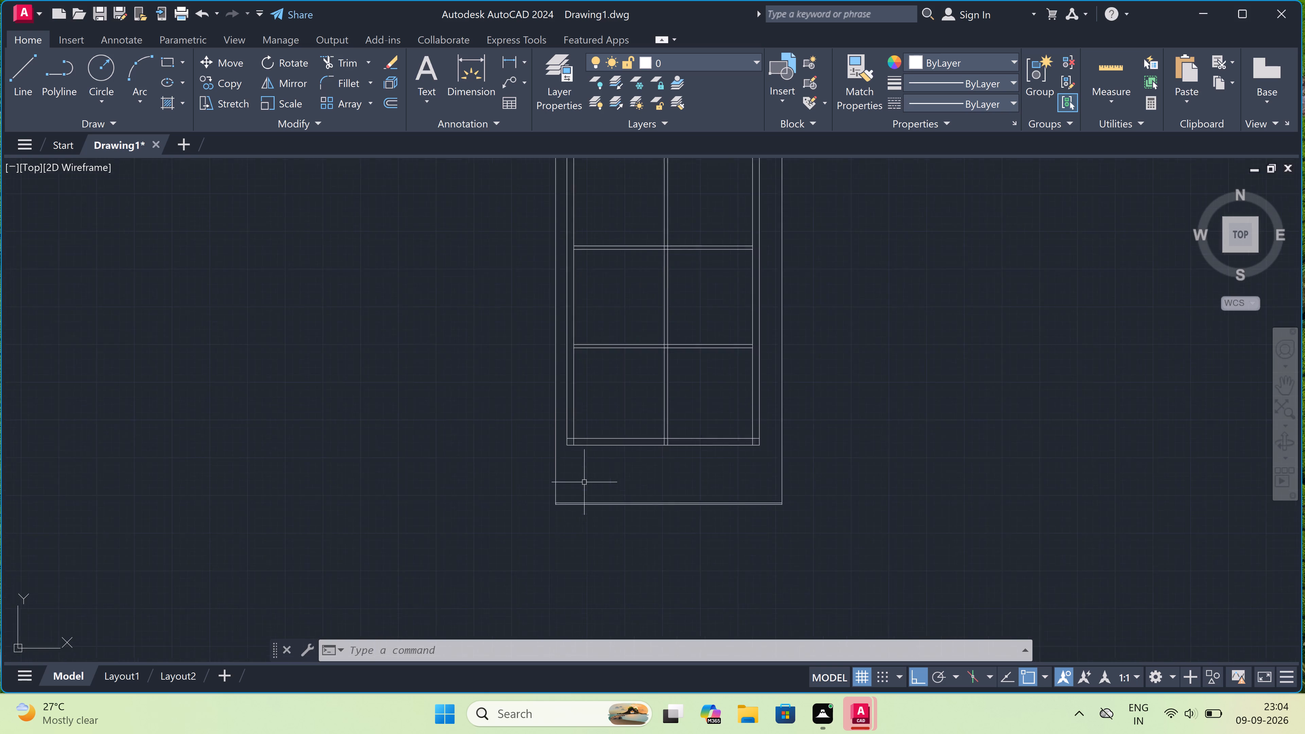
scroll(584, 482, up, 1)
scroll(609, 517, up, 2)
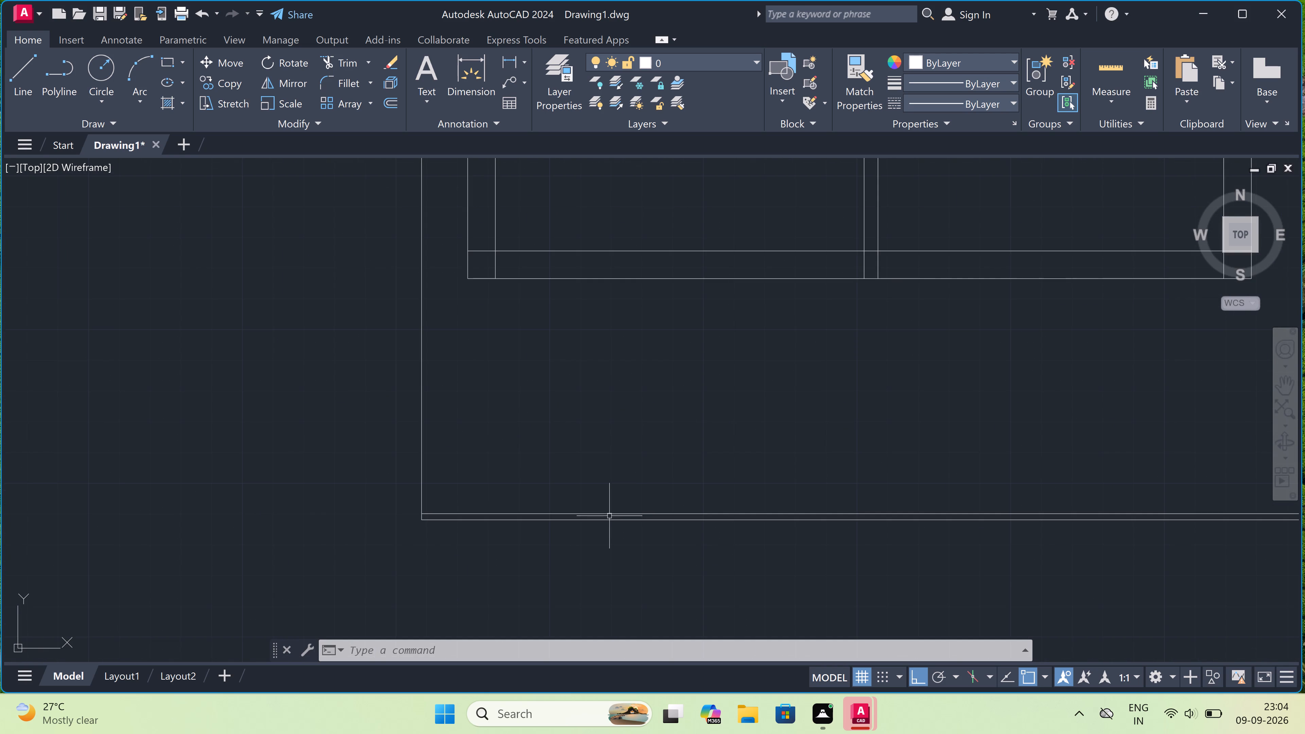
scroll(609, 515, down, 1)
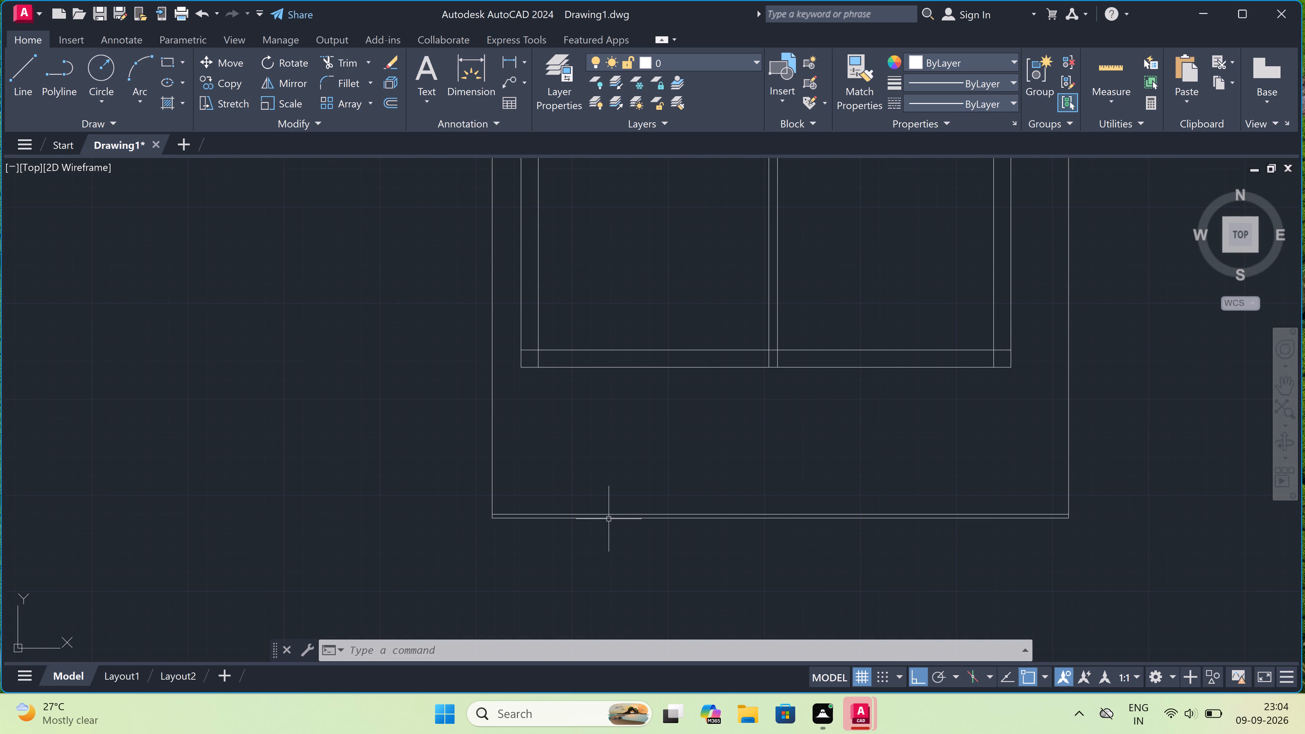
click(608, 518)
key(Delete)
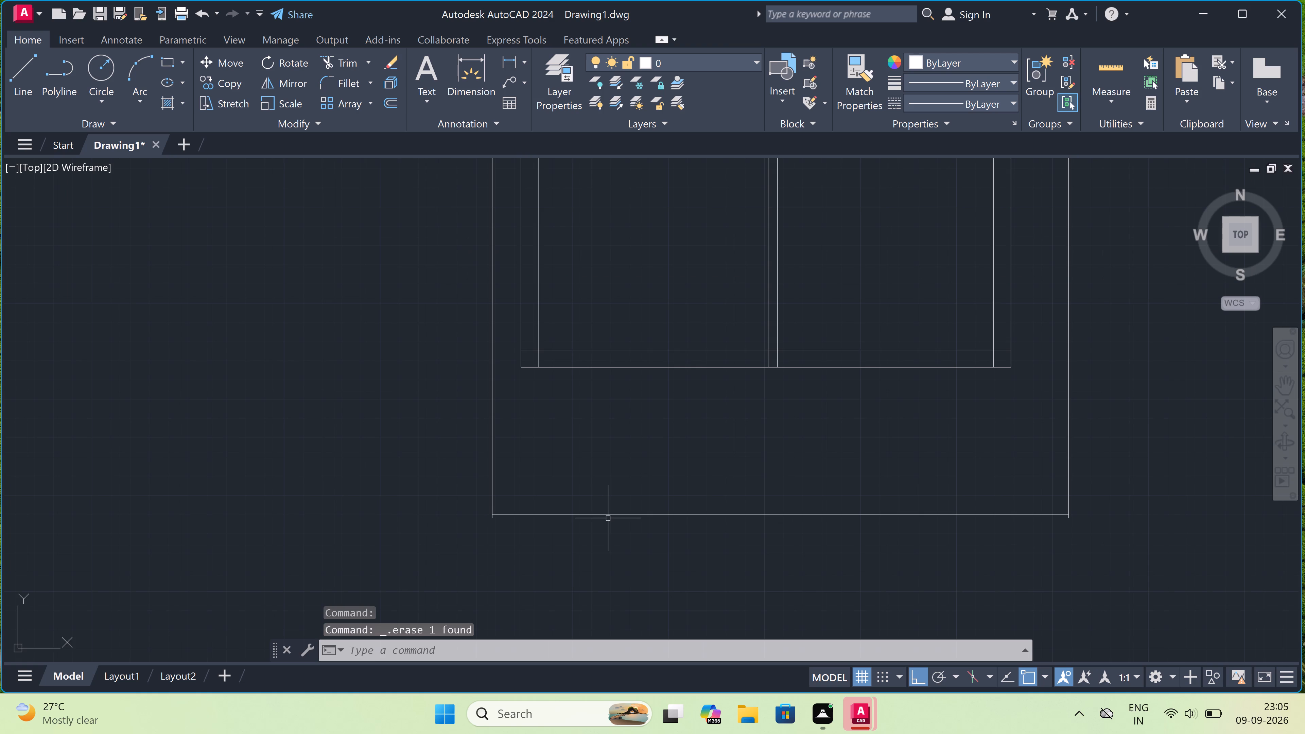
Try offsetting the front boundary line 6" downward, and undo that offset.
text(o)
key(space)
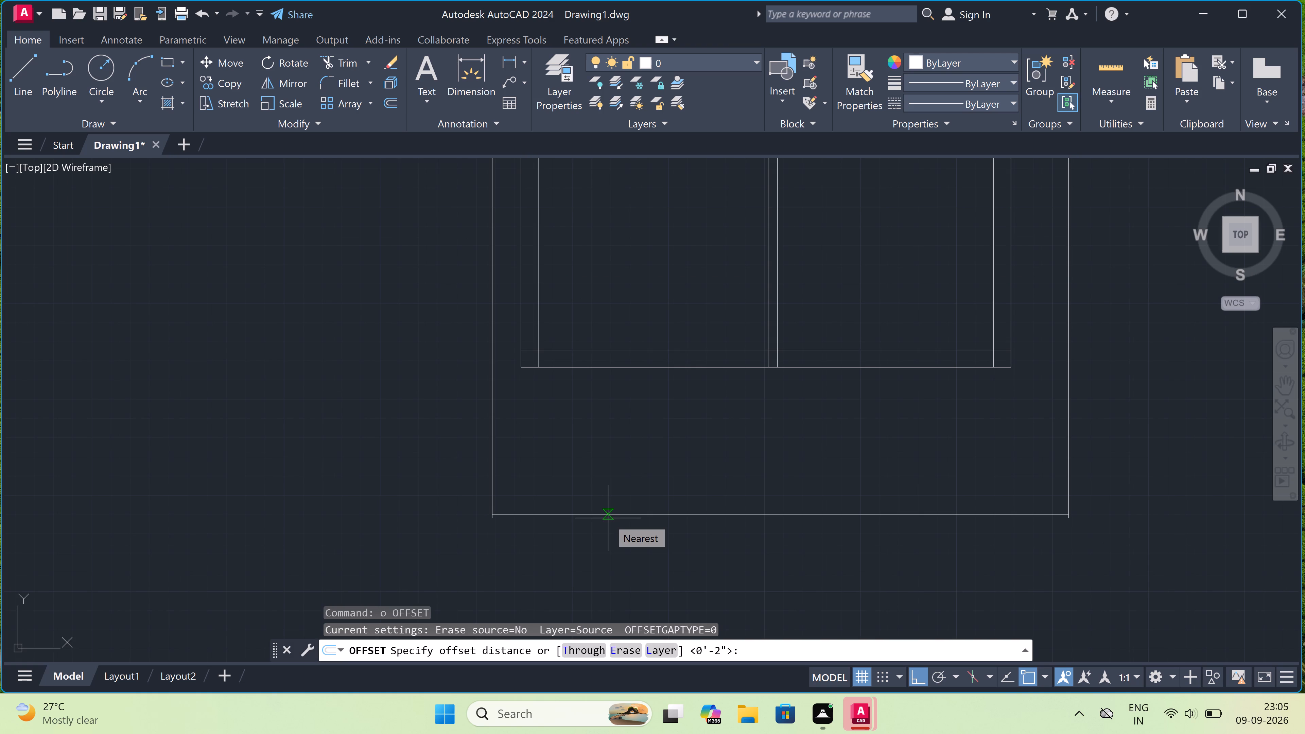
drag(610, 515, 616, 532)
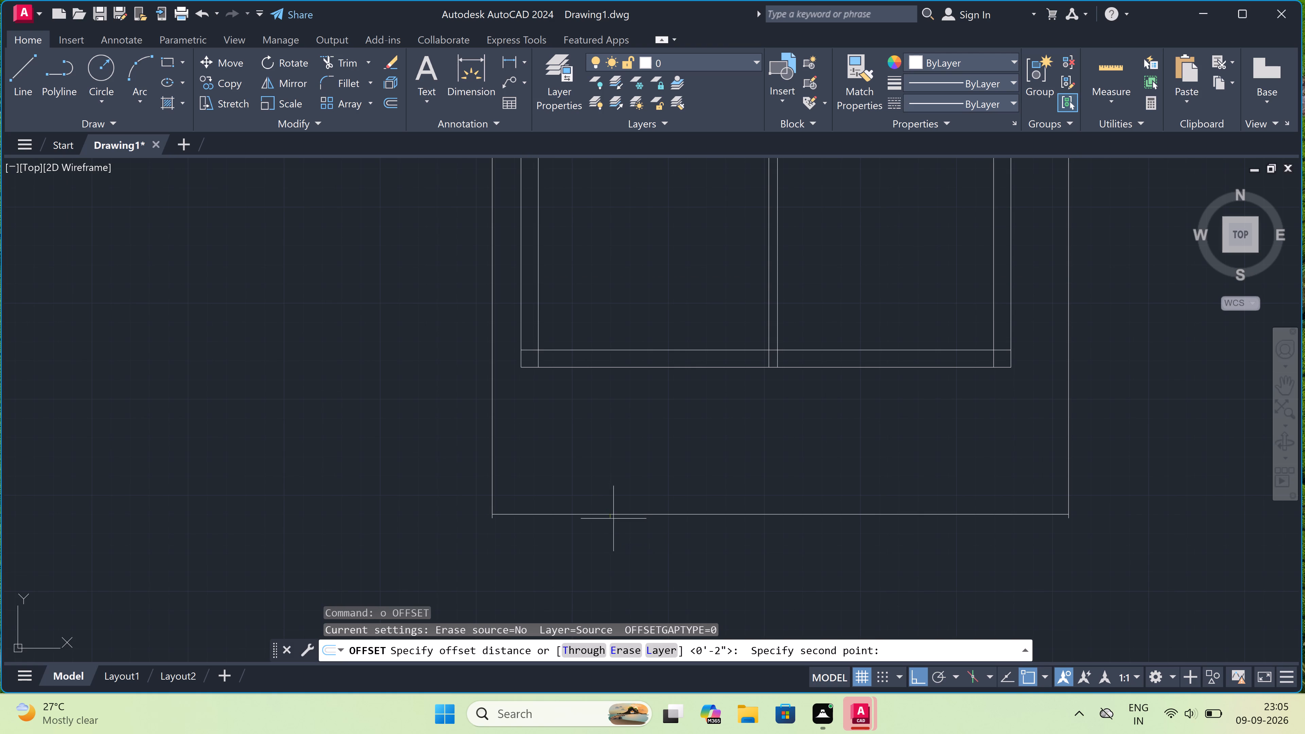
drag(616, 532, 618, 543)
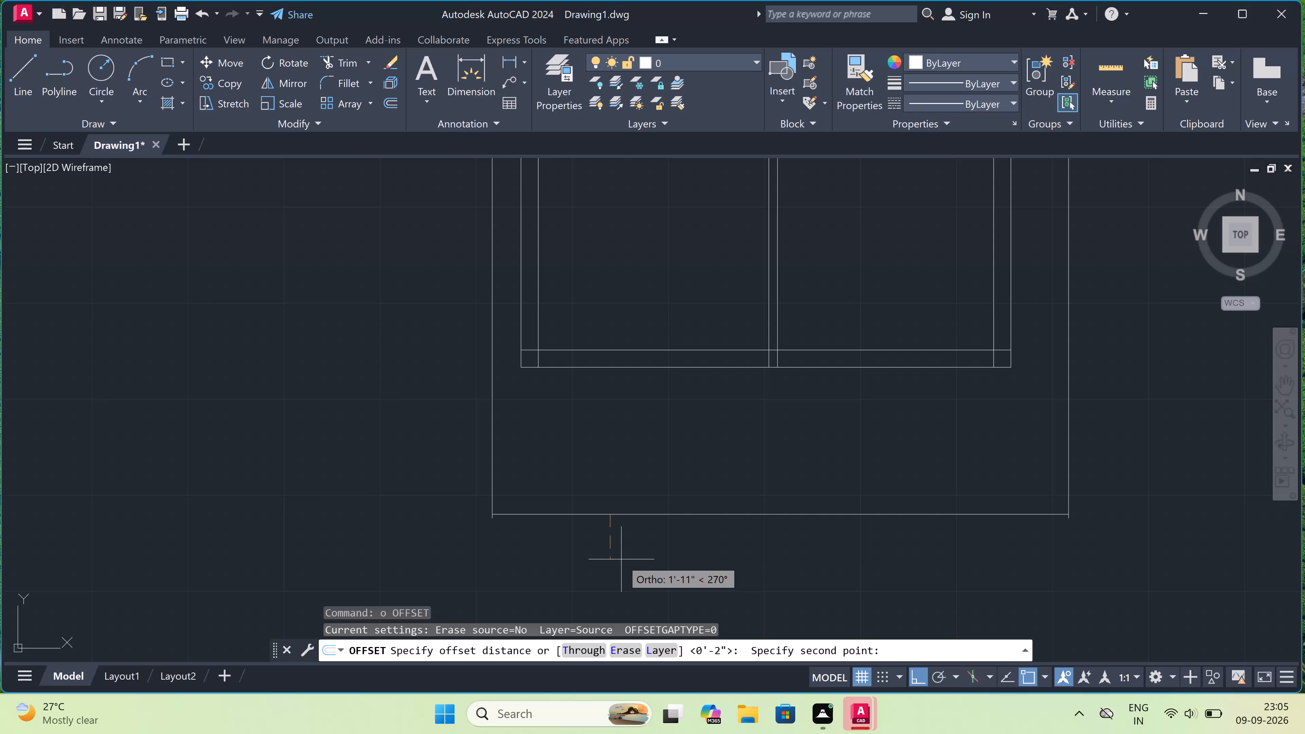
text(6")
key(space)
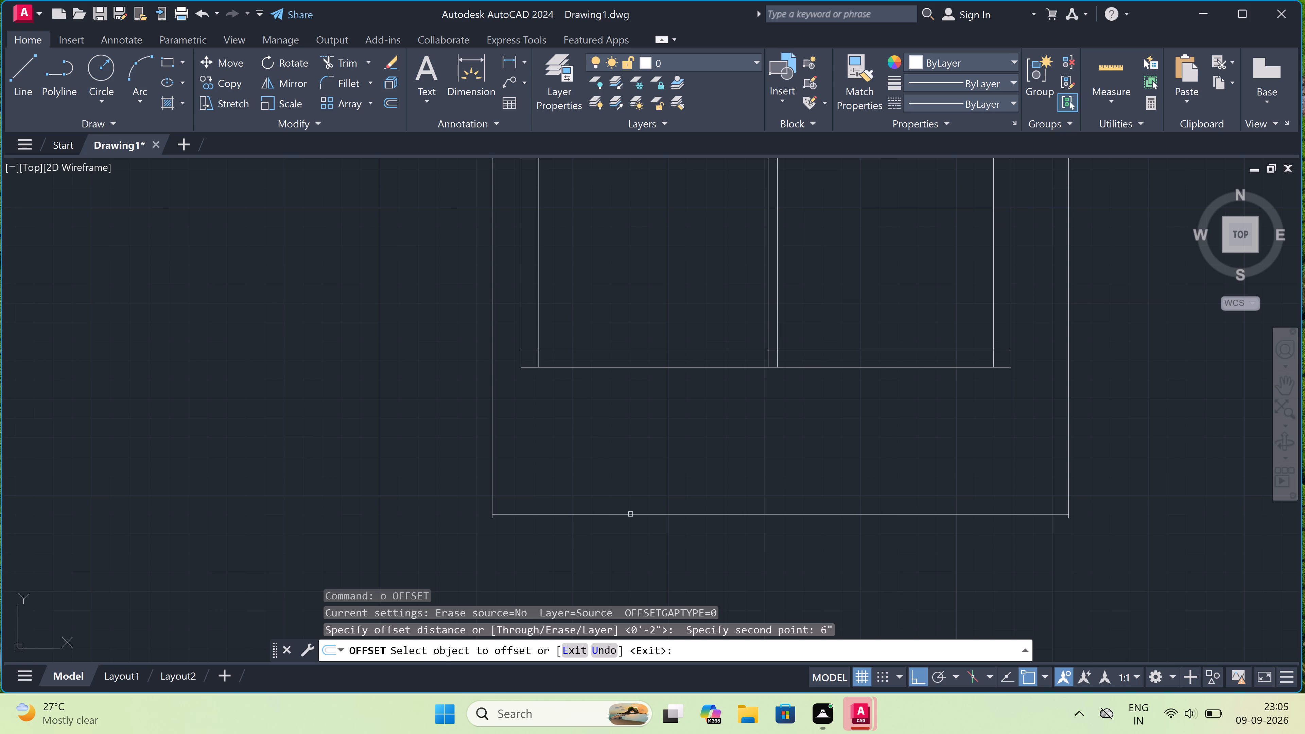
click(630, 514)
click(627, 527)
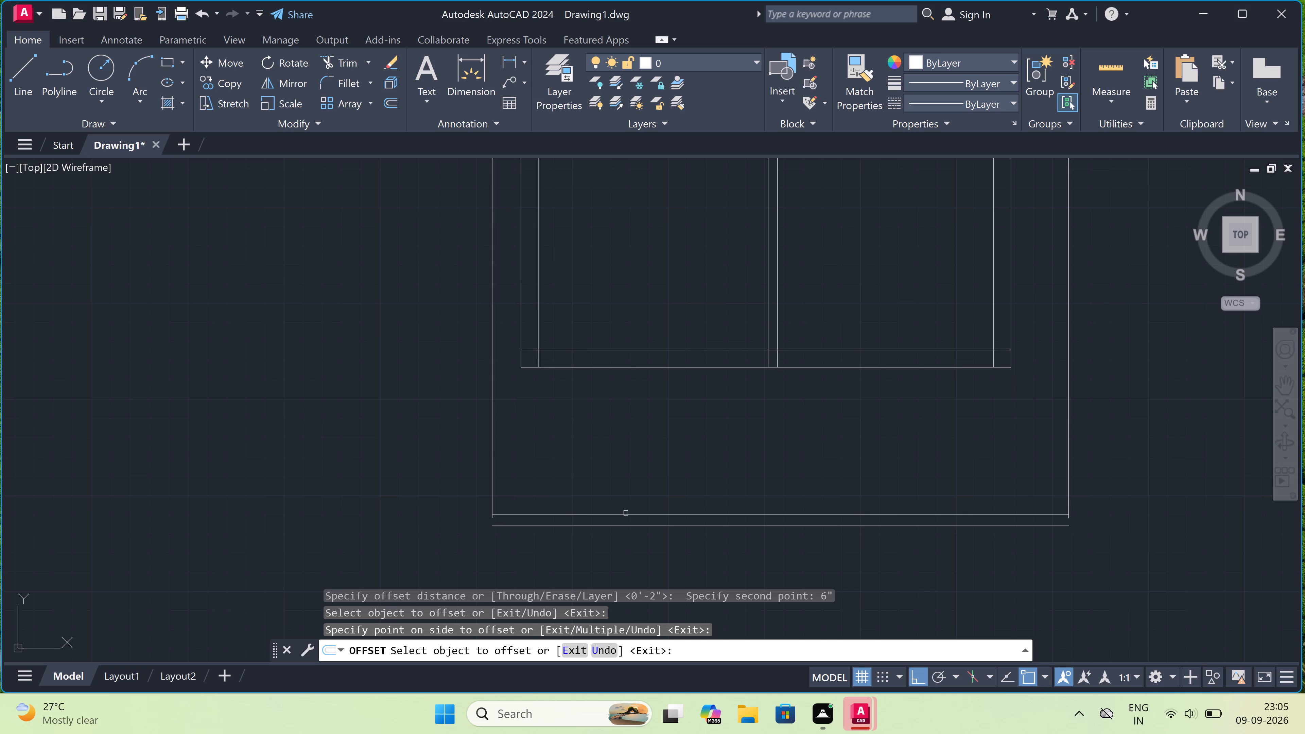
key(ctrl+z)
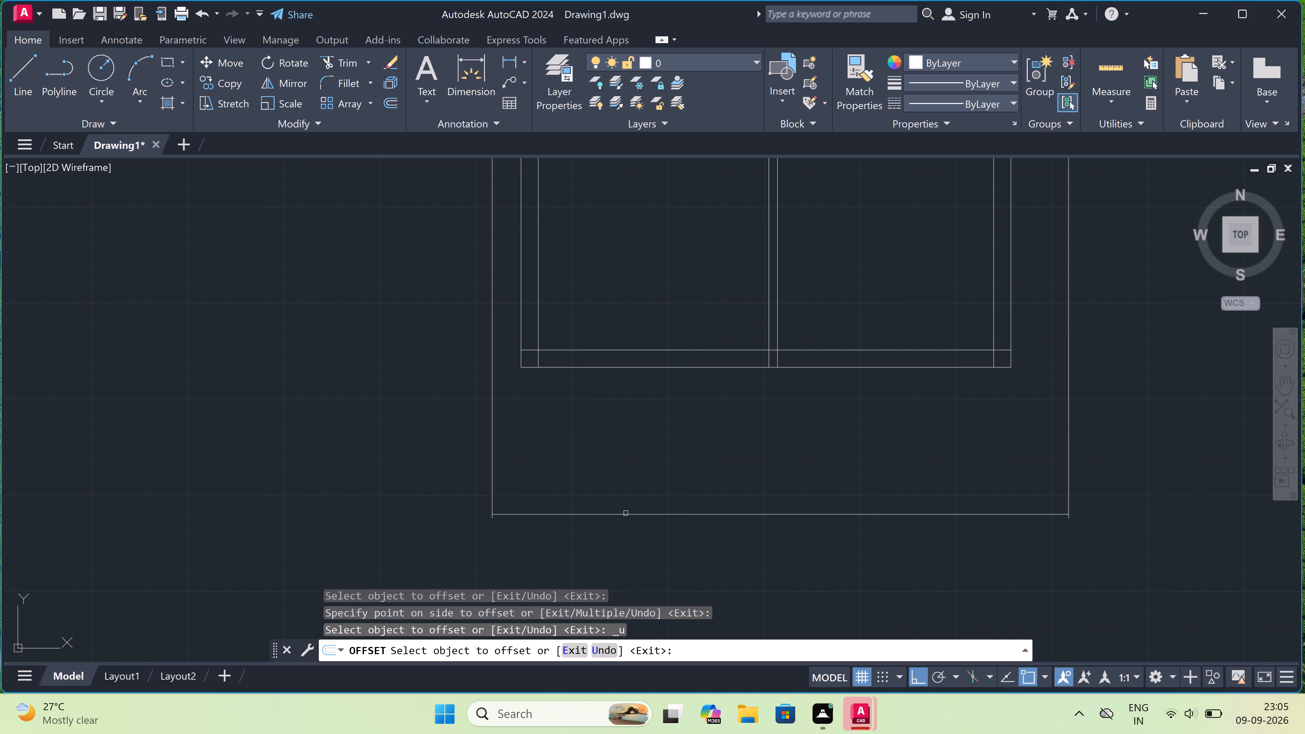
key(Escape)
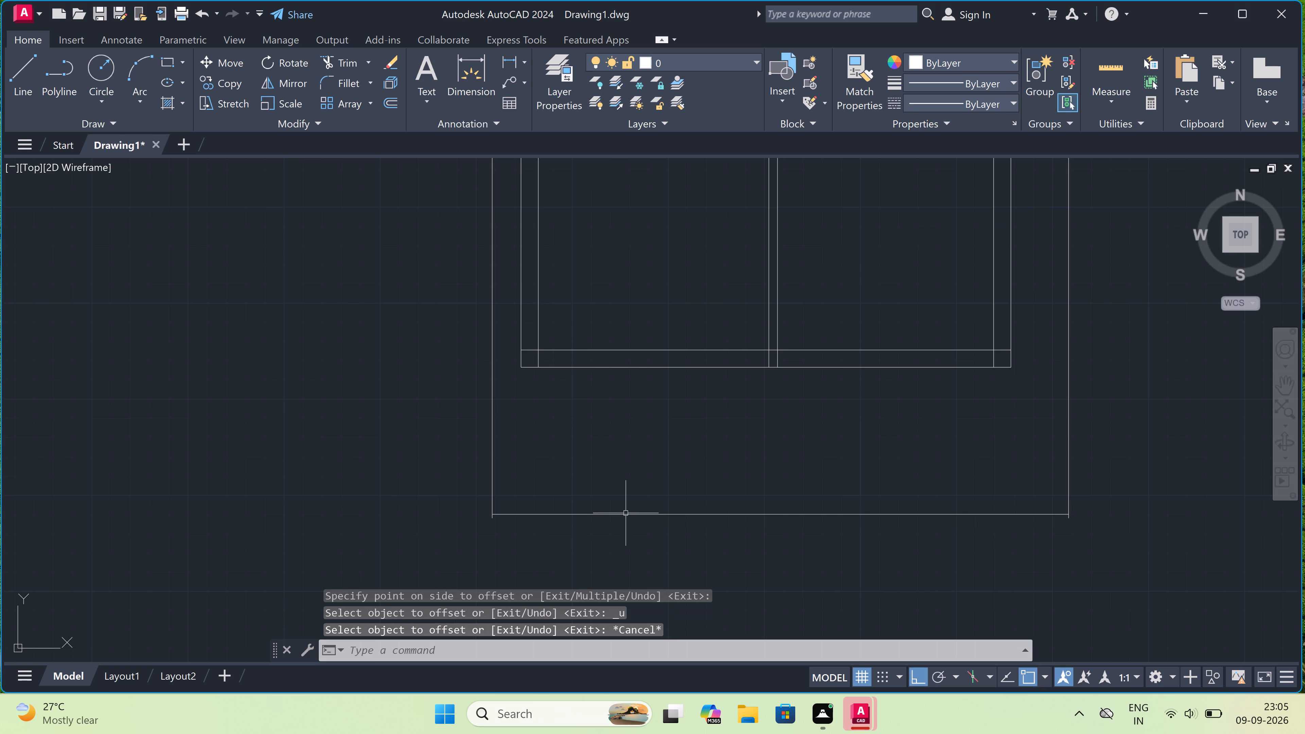
Offset the front boundary line 4" downward.
text(o)
key(space)
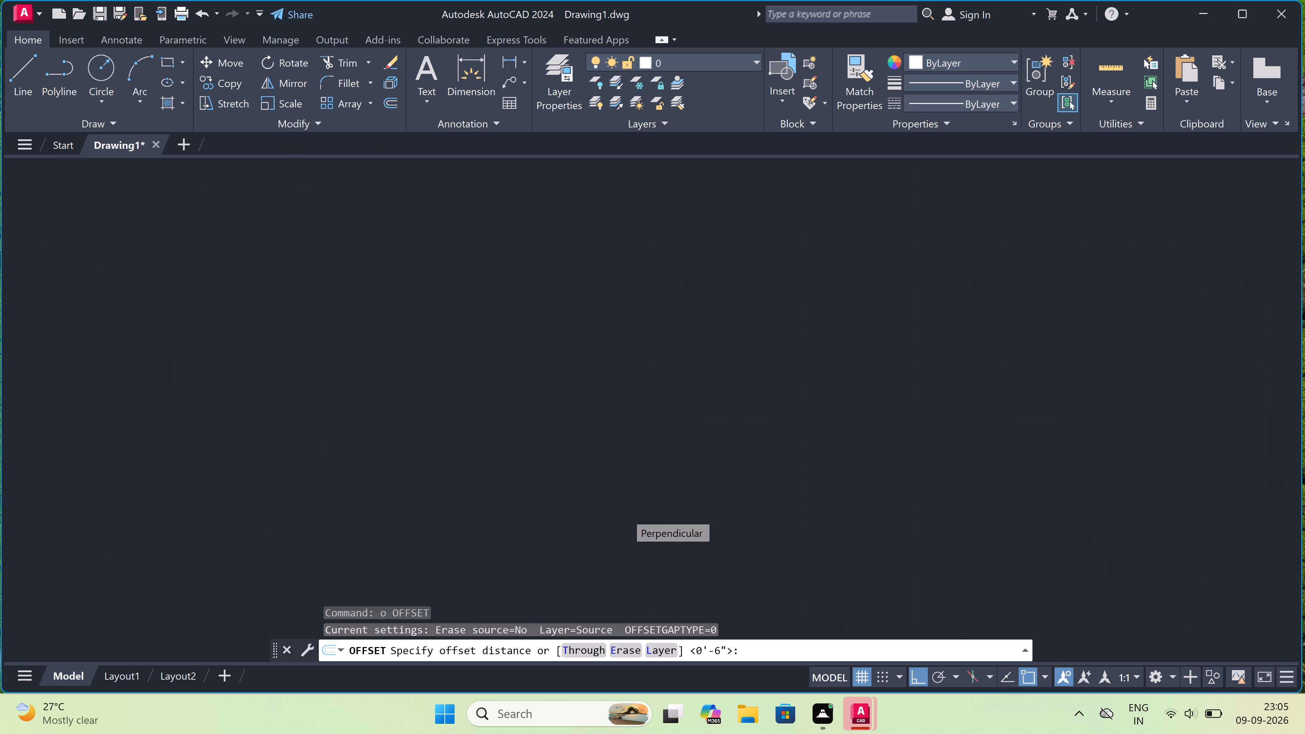
click(626, 518)
text(4")
key(space)
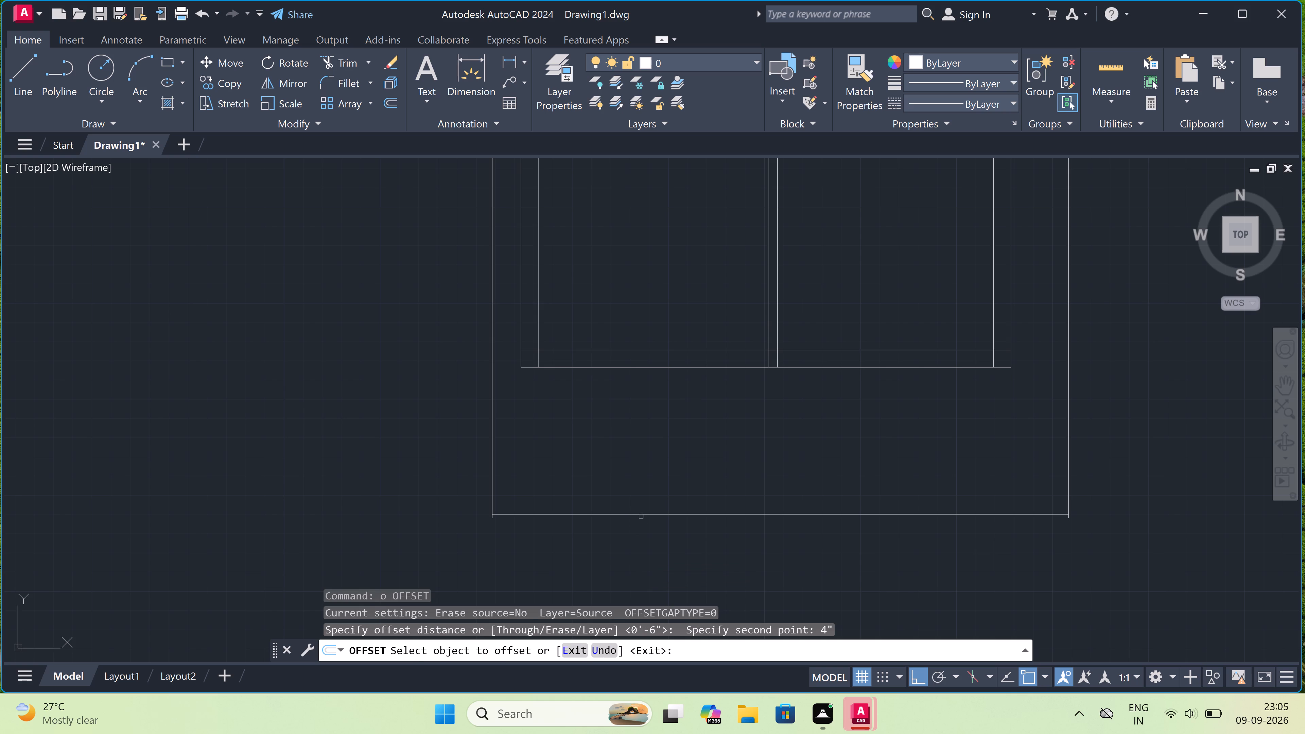
click(641, 516)
click(639, 546)
key(Escape)
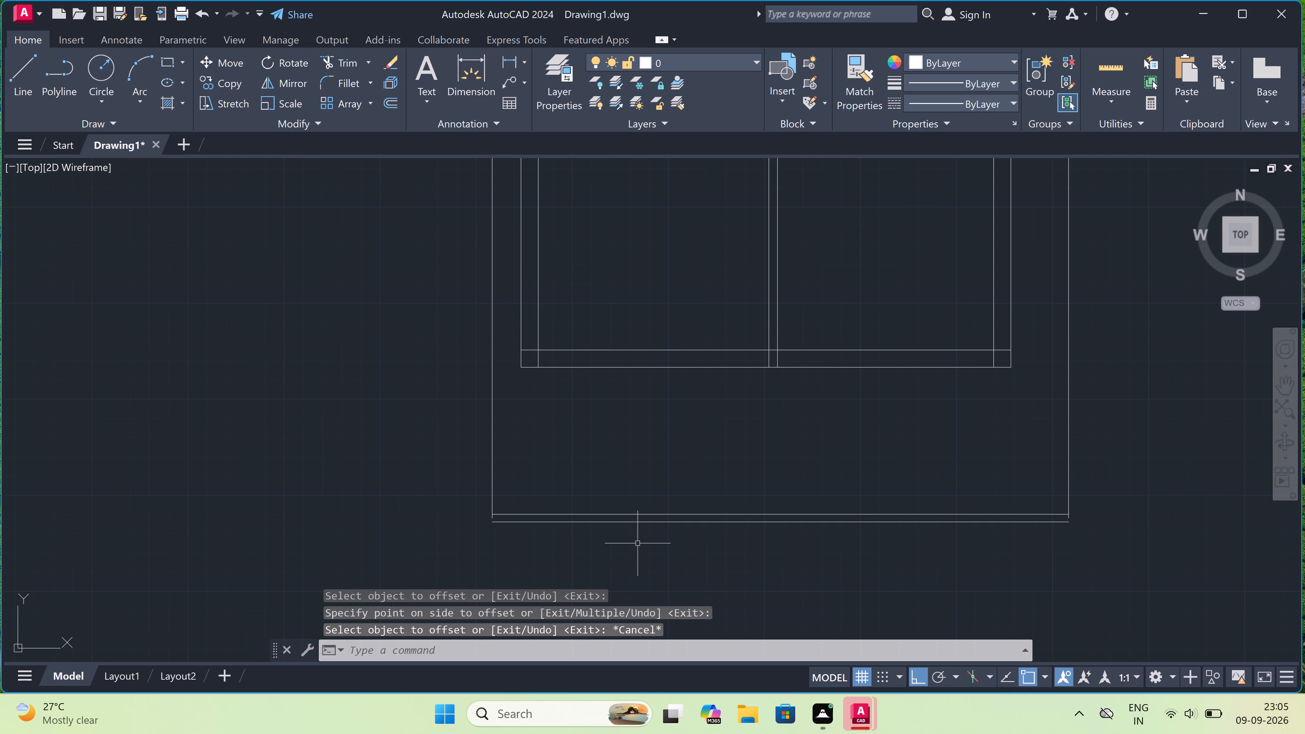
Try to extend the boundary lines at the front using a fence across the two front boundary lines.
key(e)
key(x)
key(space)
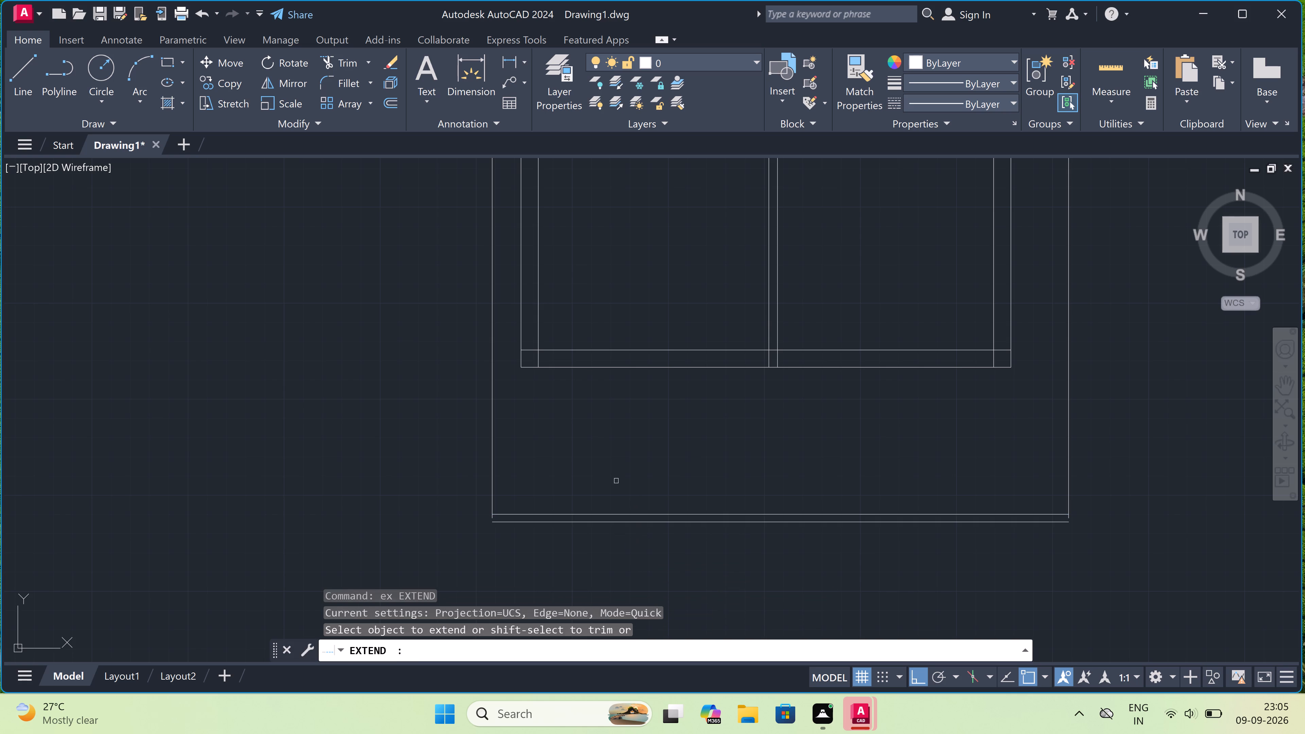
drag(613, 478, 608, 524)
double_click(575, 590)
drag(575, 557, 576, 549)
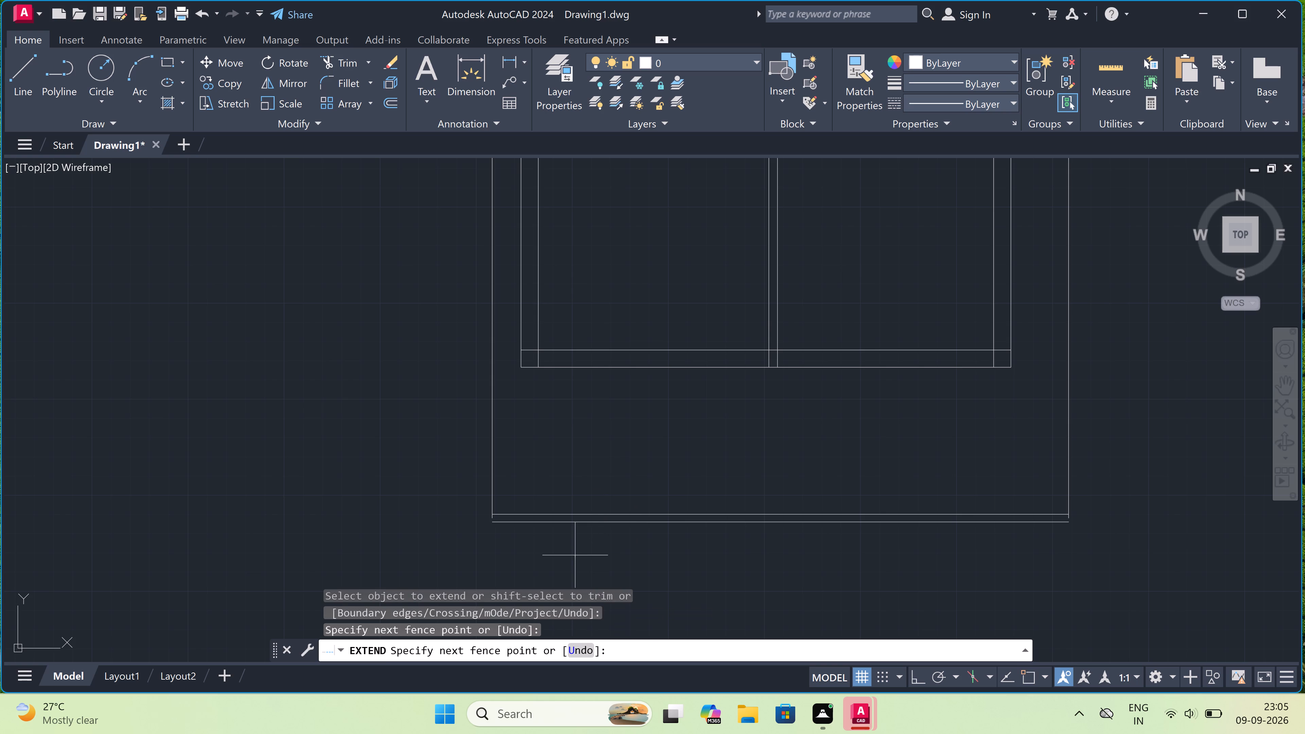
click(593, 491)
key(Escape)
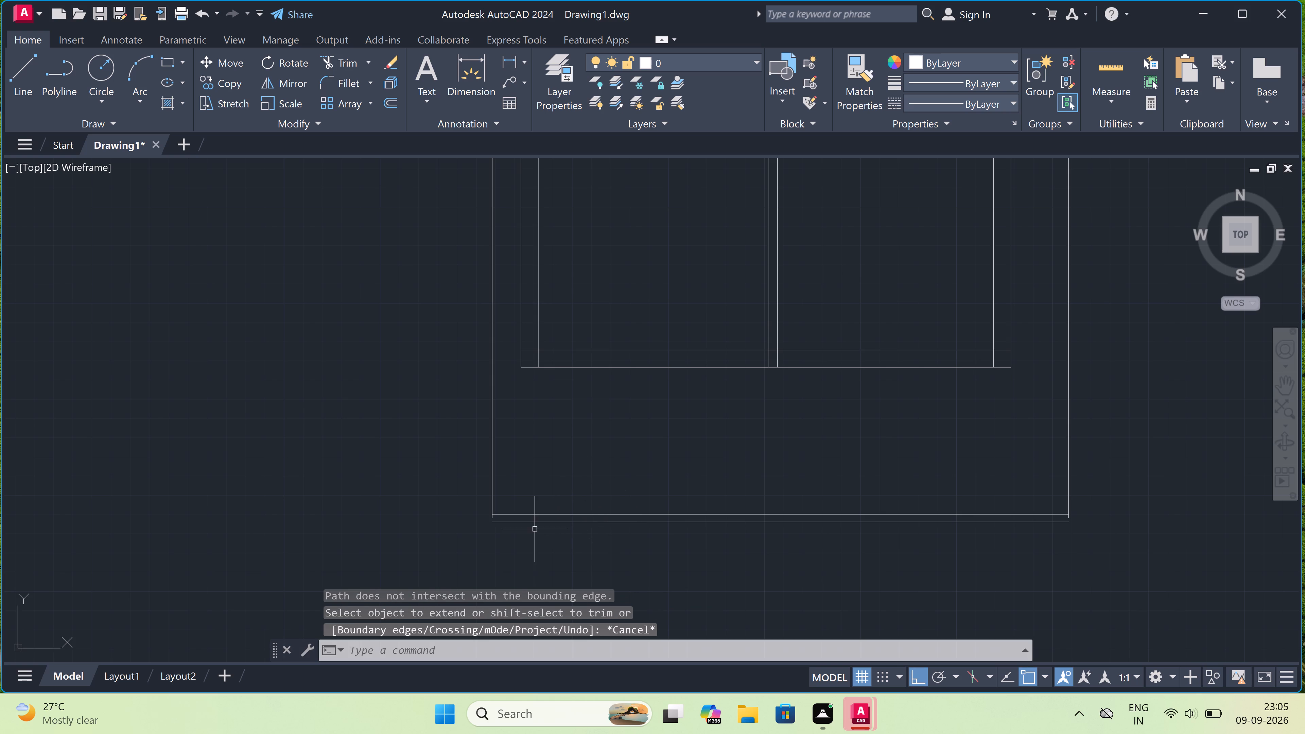
Extend the left and right boundary lines down to the lower front boundary line, closing both front corners.
scroll(520, 537, up, 1)
scroll(464, 534, up, 1)
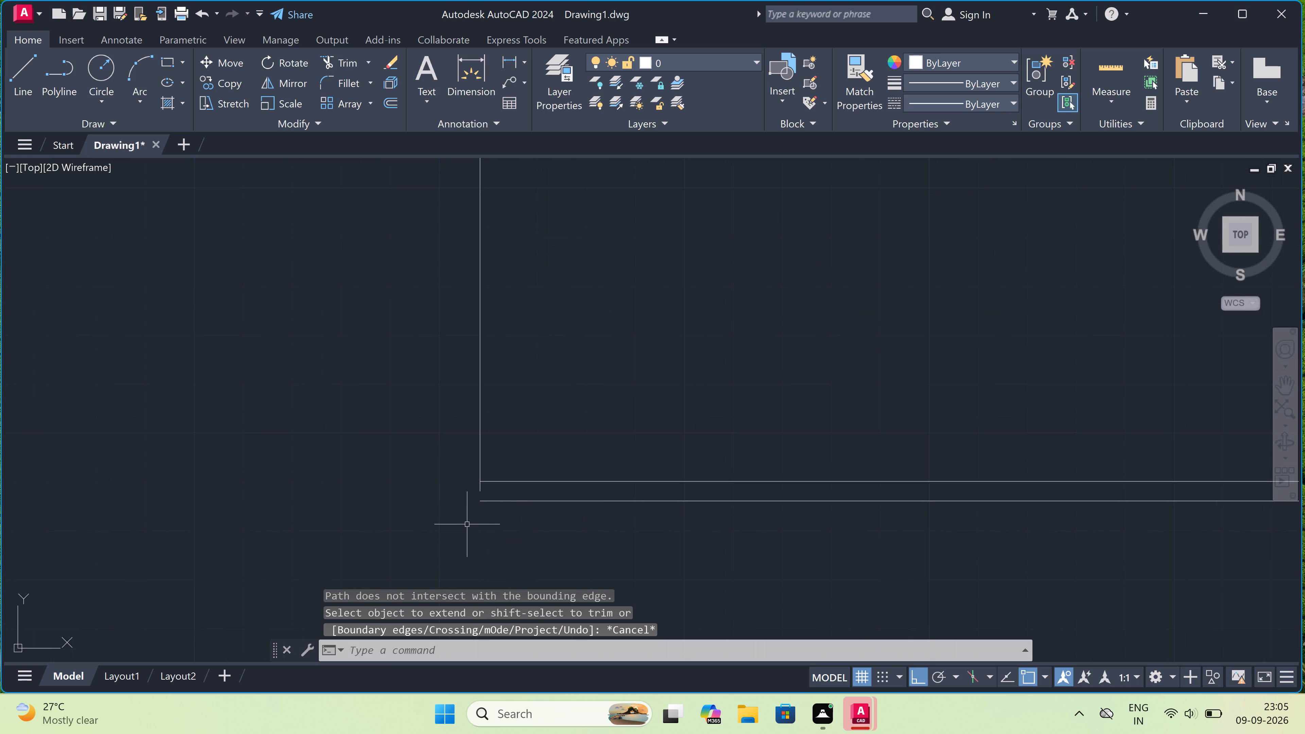
text(ex)
key(space)
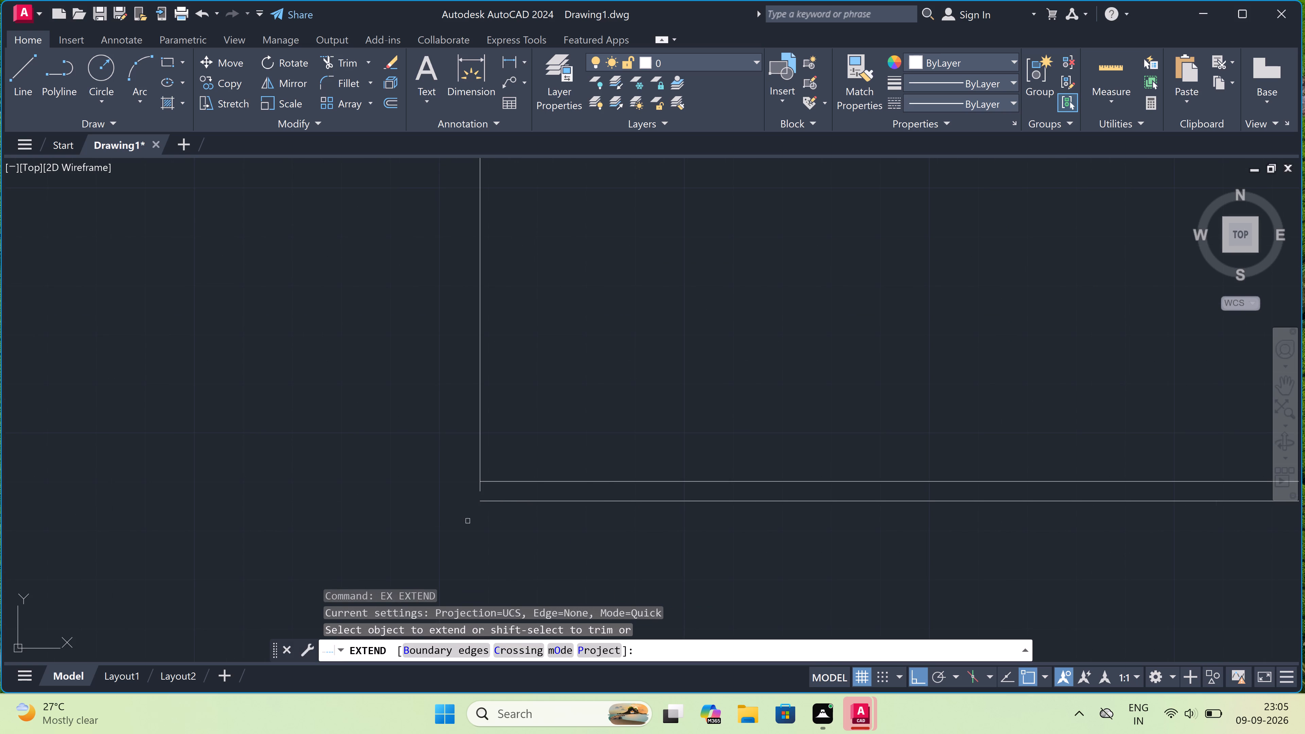
click(440, 487)
click(623, 370)
scroll(624, 370, down, 3)
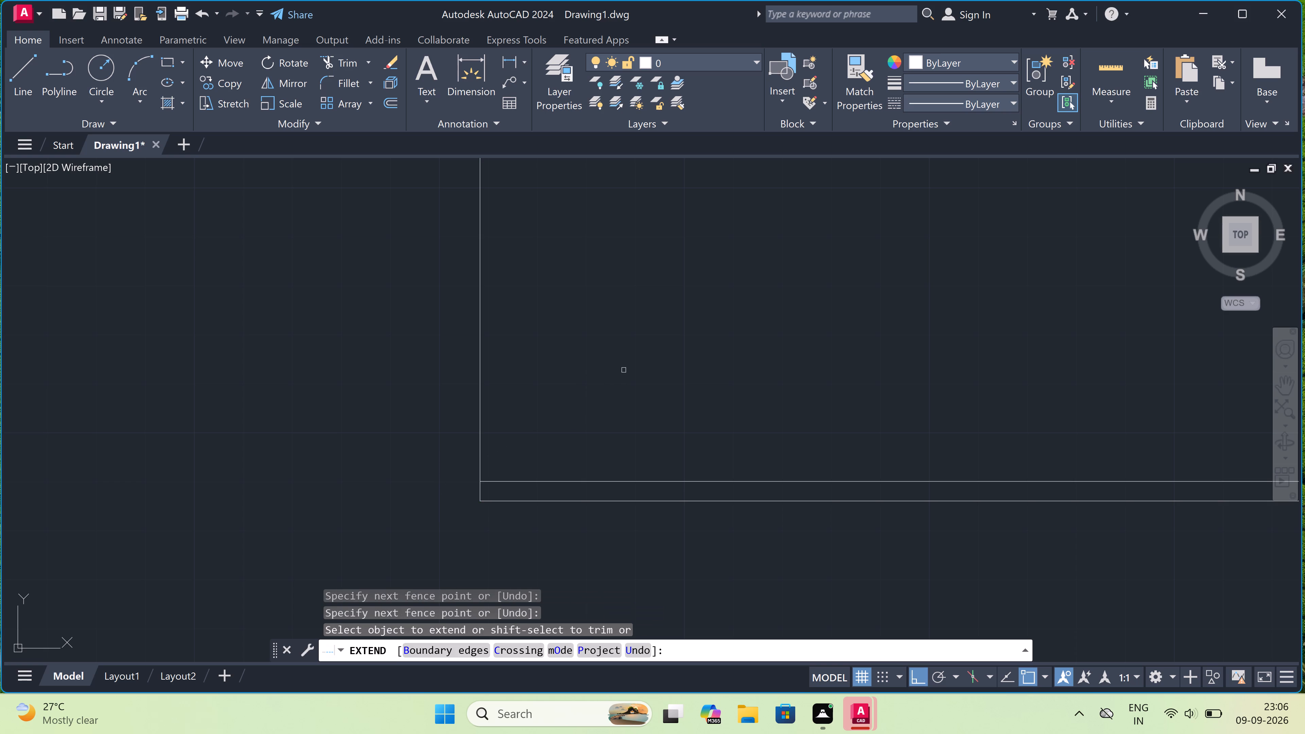
scroll(624, 370, down, 2)
click(814, 345)
click(880, 385)
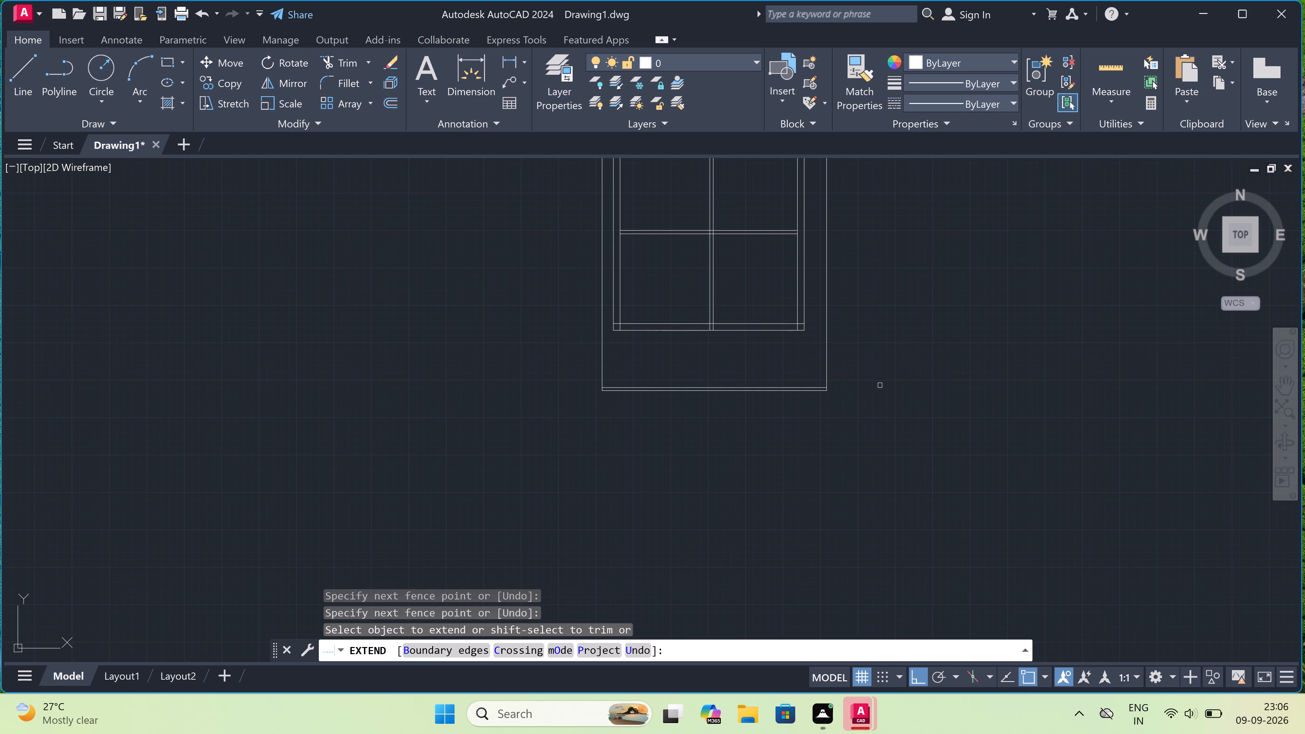
key(Escape)
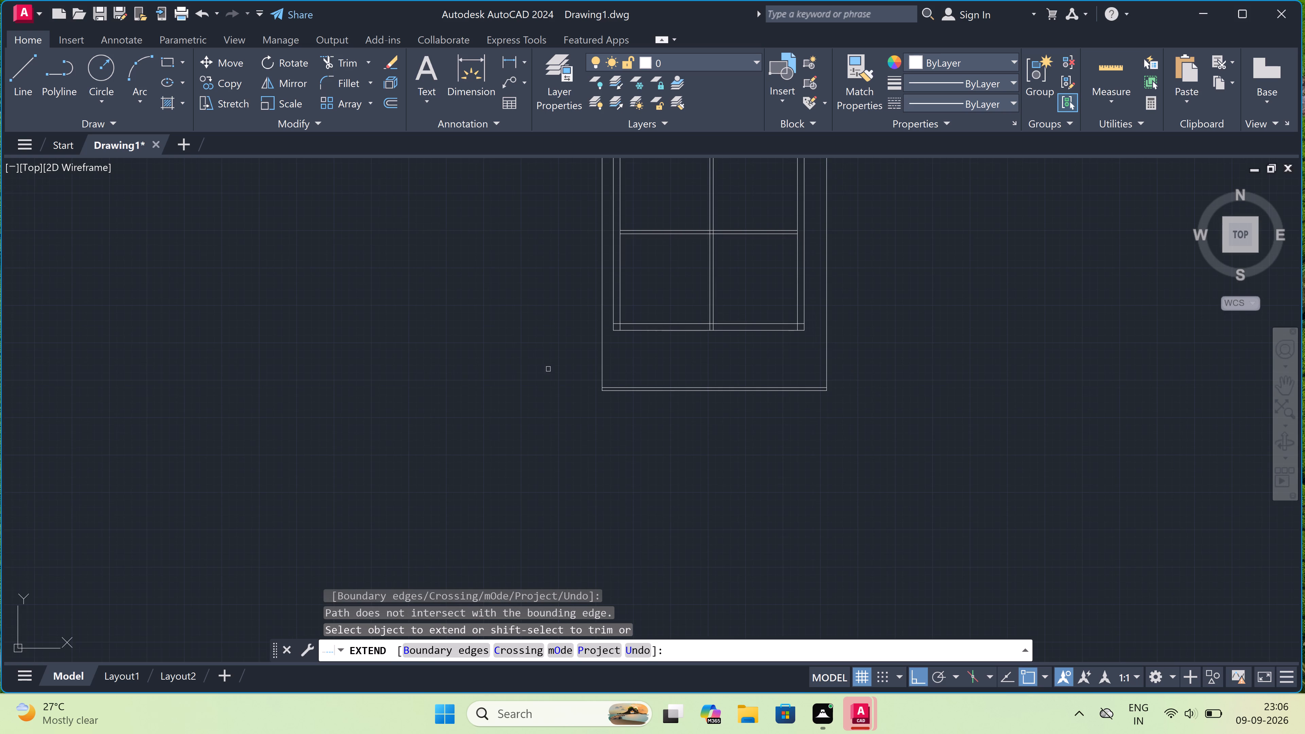
Create a new layer named "line 1" in the layer properties.
click(568, 66)
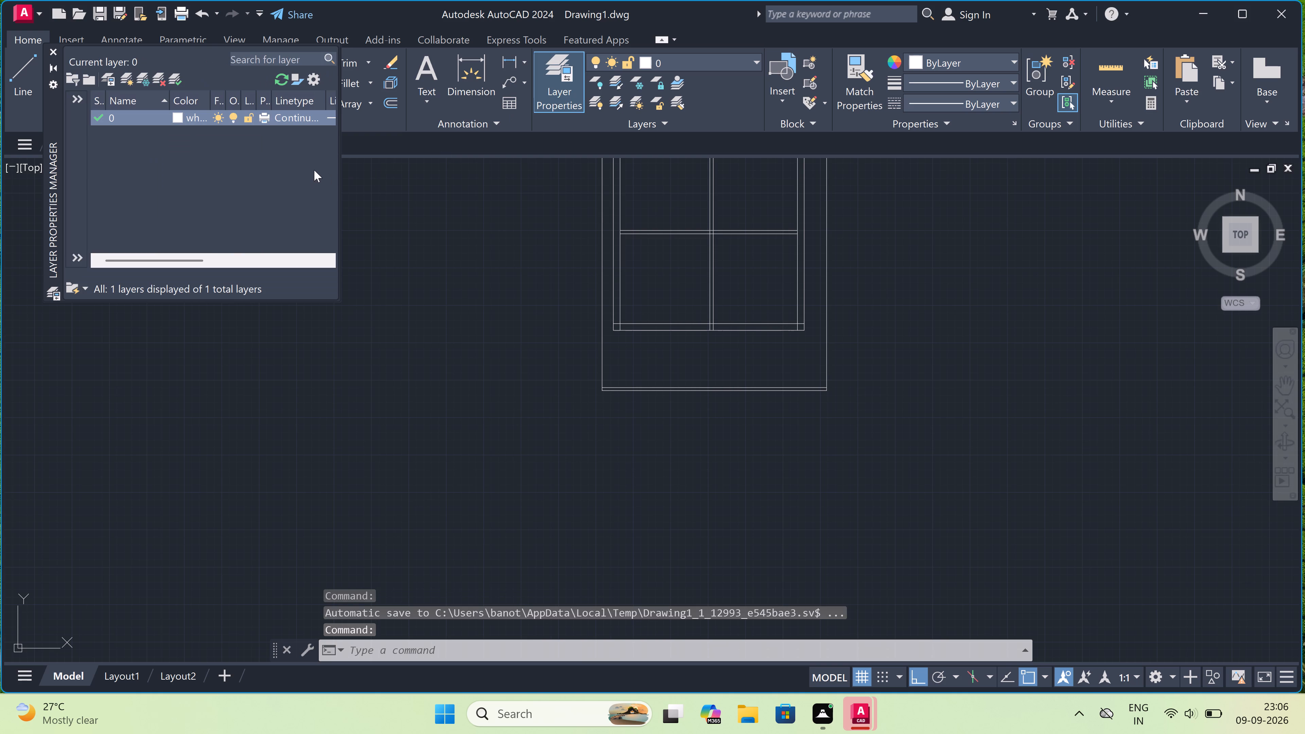
double_click(295, 153)
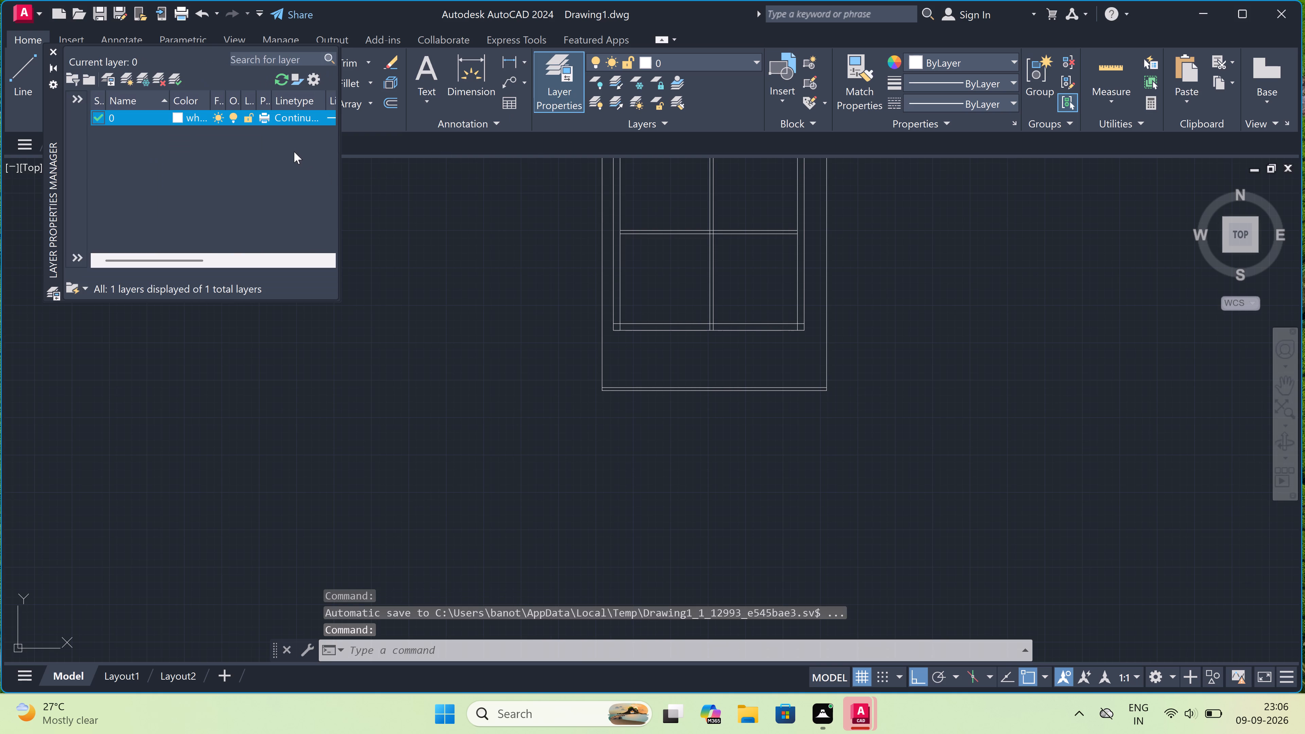
right_click(294, 152)
click(360, 222)
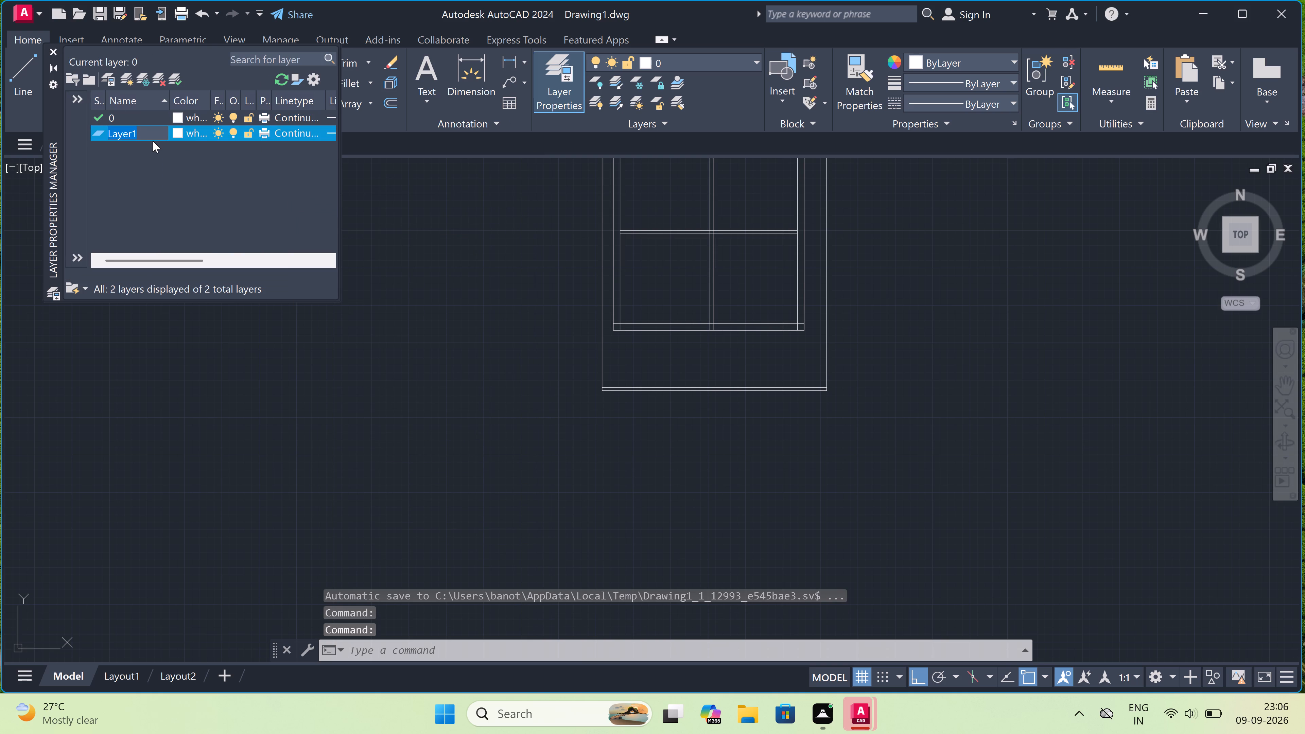
key(BackSpace)
text(line 1)
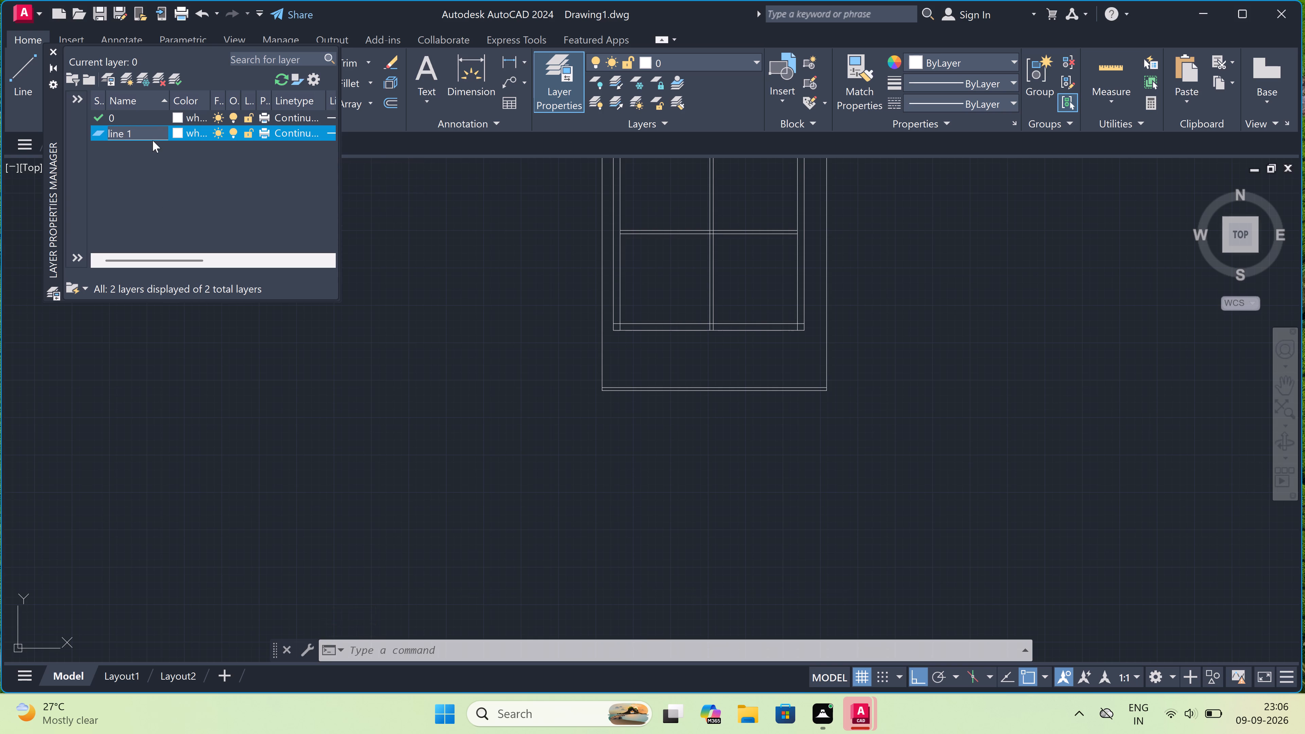
Set the colour of layer "line 1" to index colour 252.
click(187, 134)
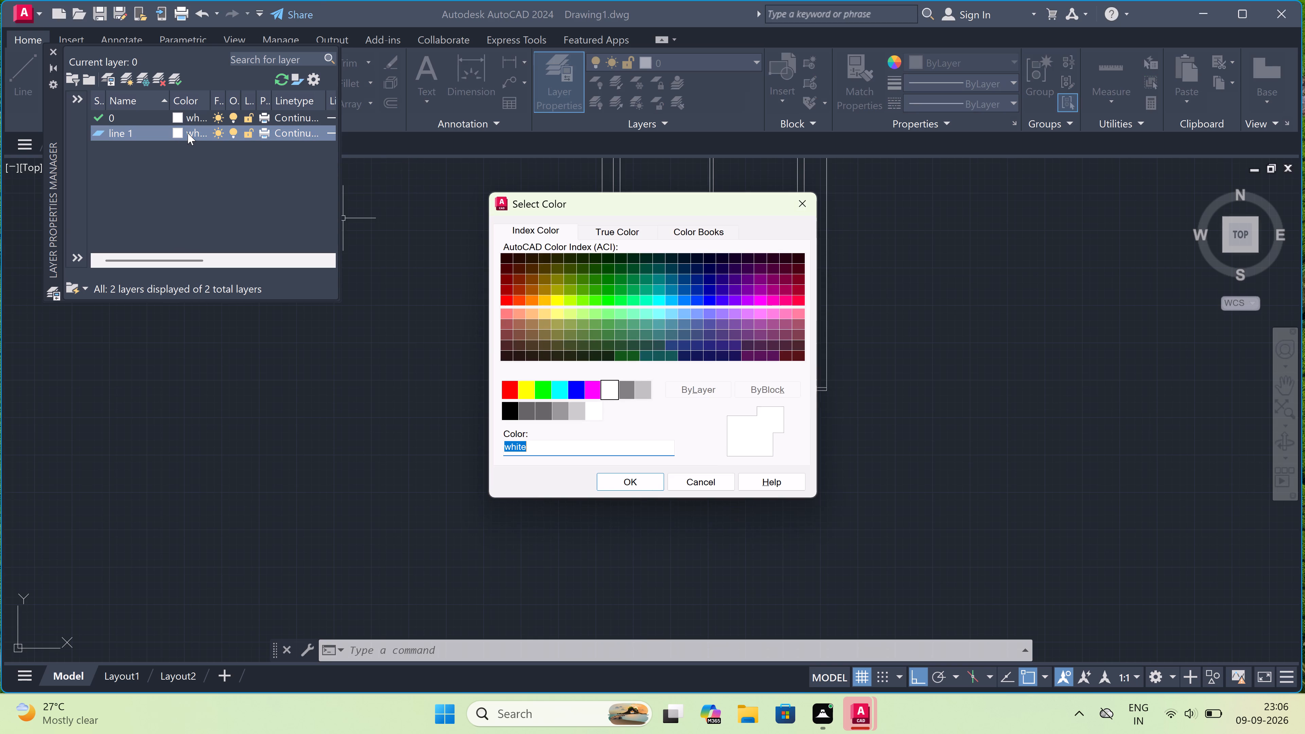
click(546, 413)
click(630, 477)
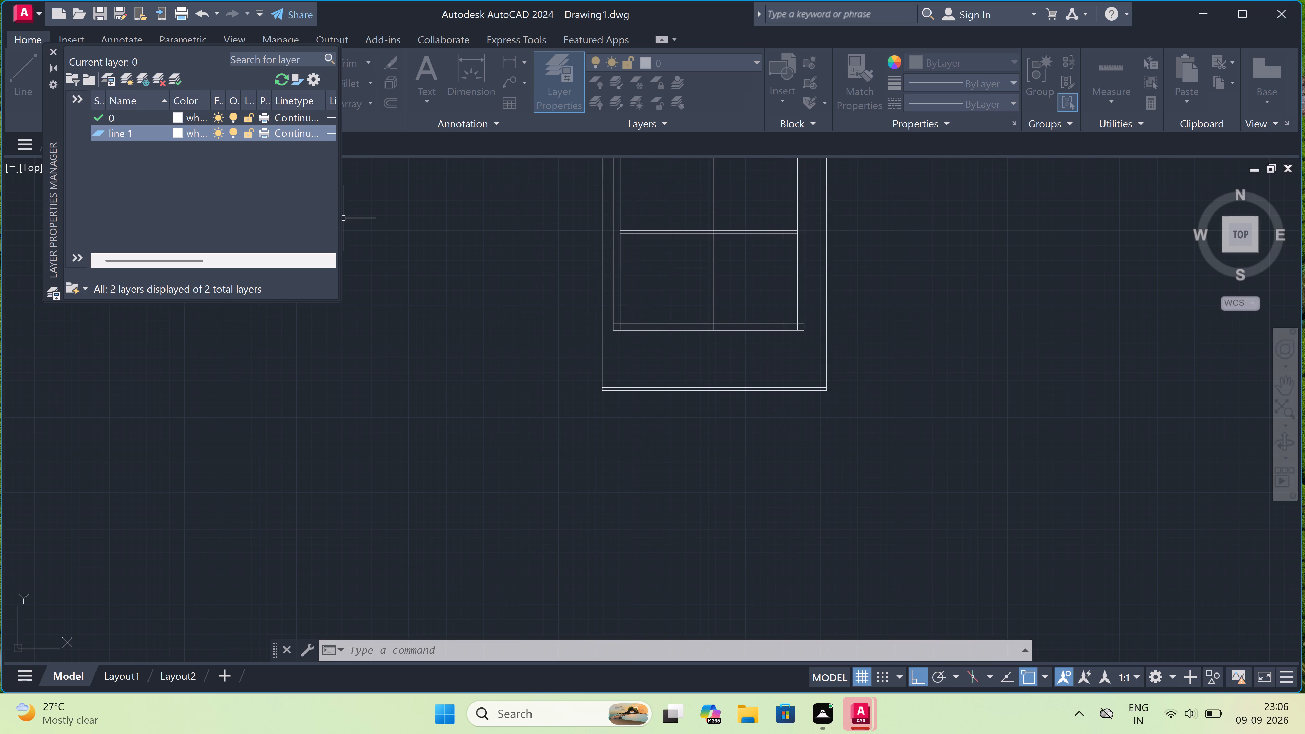
Load the DASHED2 linetype and assign it to layer "line 1".
double_click(318, 129)
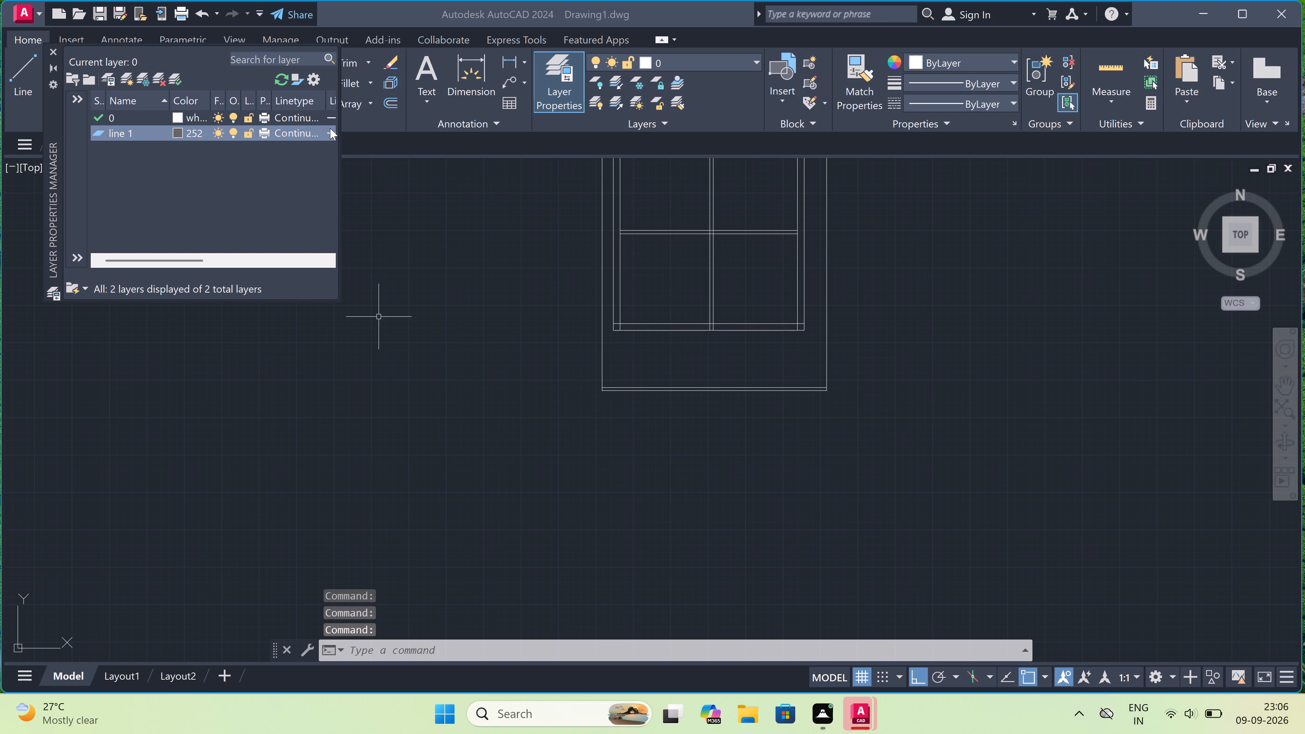
double_click(692, 436)
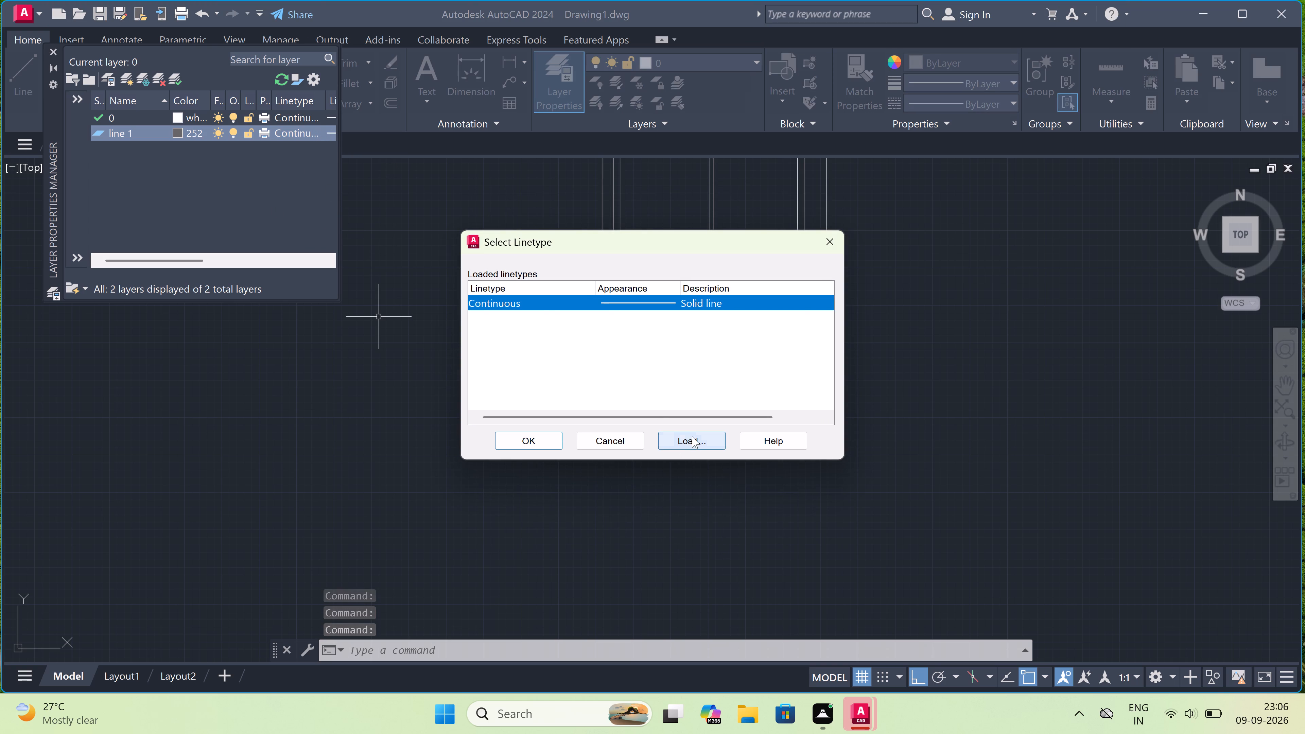
scroll(677, 331, down, 7)
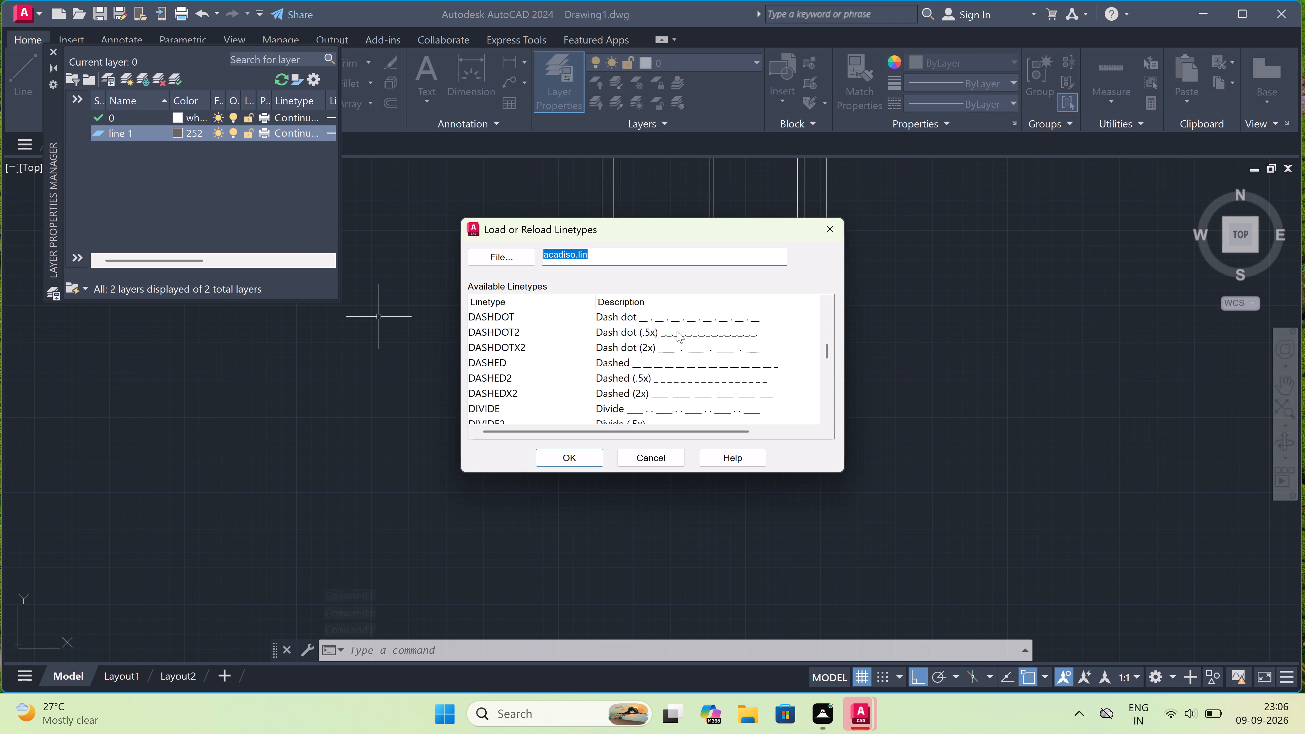
scroll(677, 331, down, 2)
scroll(677, 332, up, 2)
click(658, 382)
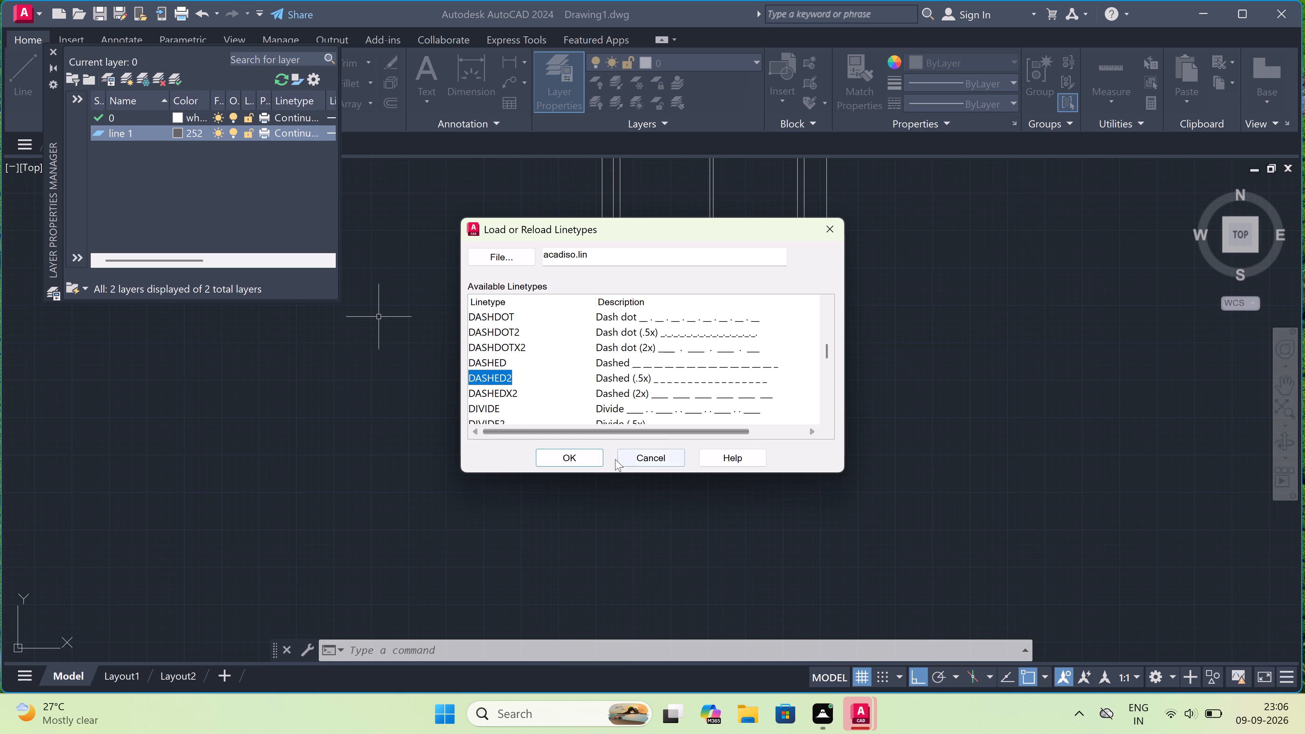
click(577, 461)
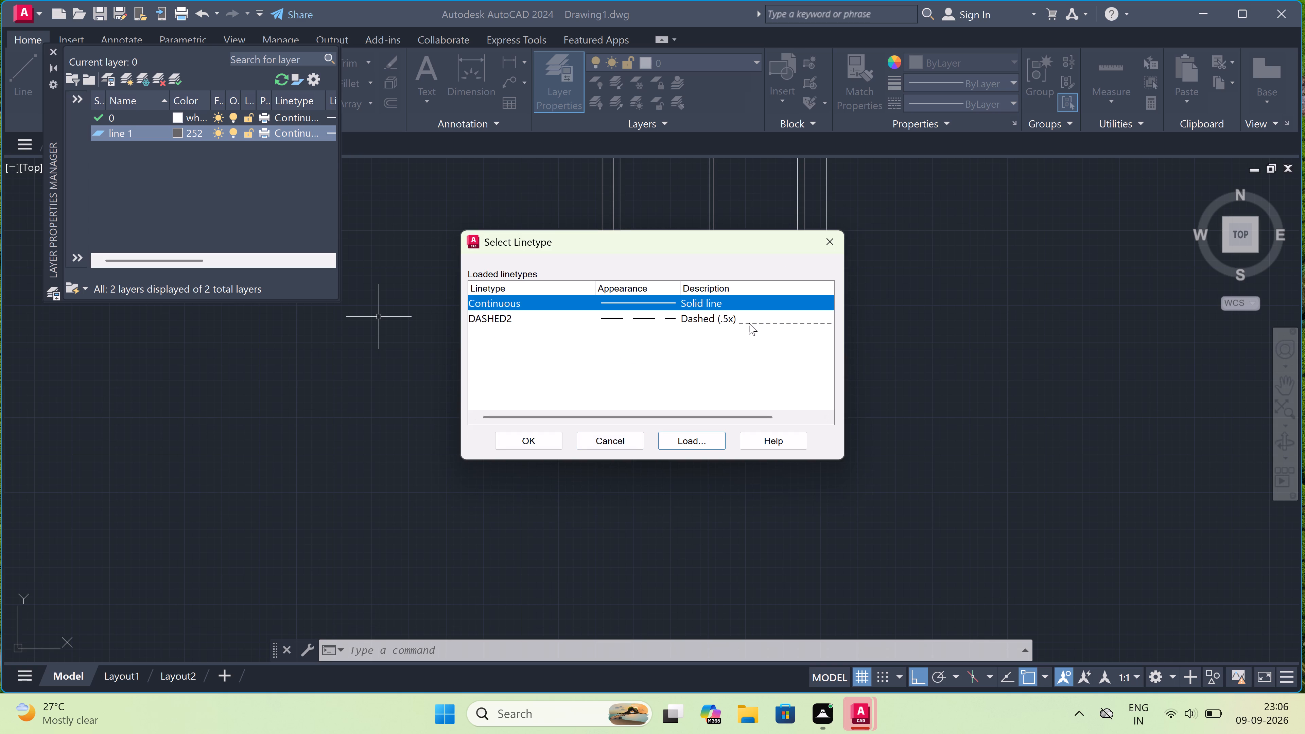
click(749, 321)
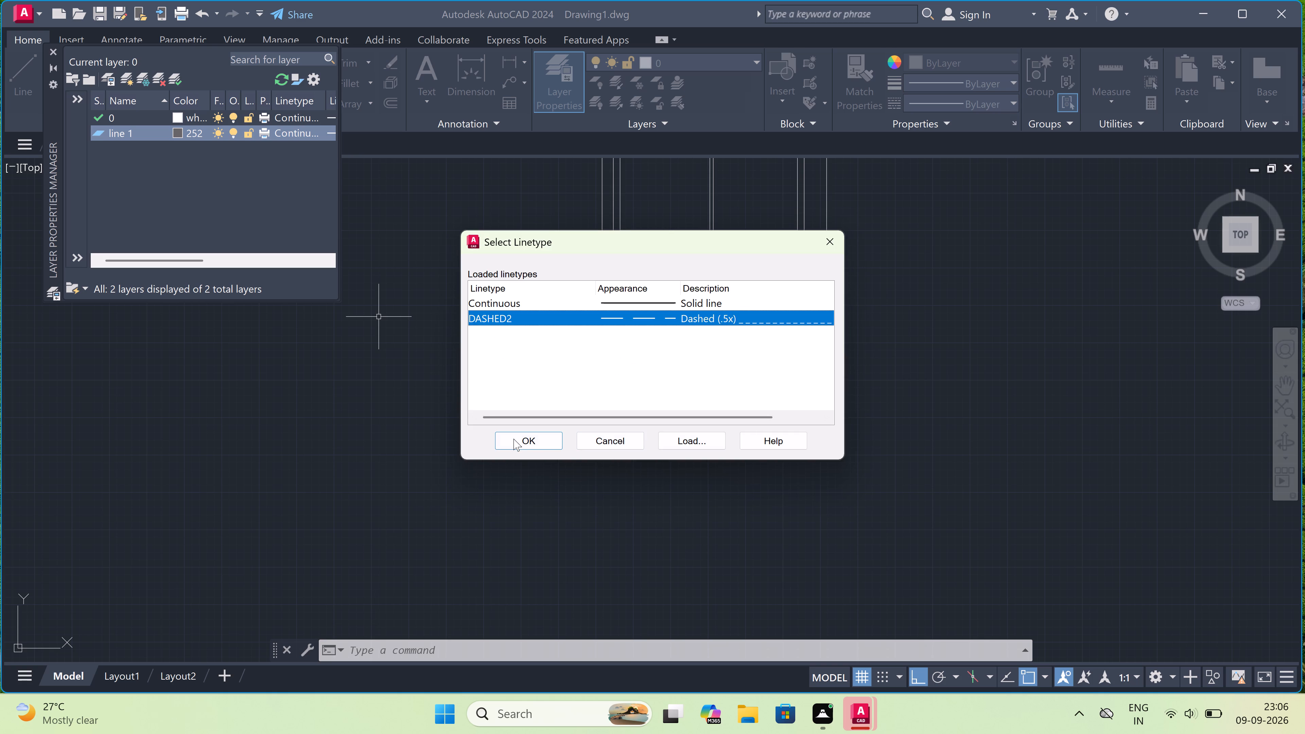
double_click(514, 437)
Set the current object linetype to DASHED2.
double_click(952, 99)
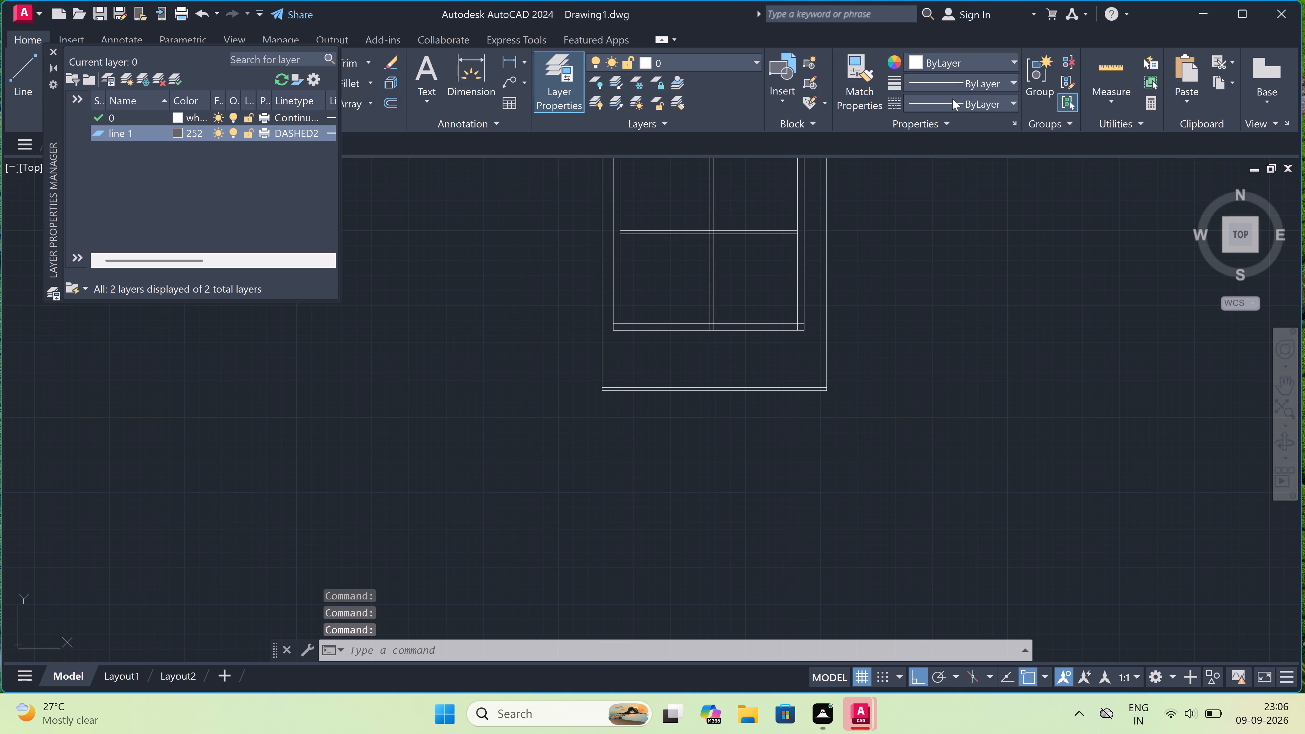
double_click(956, 103)
double_click(956, 102)
double_click(969, 101)
double_click(1015, 100)
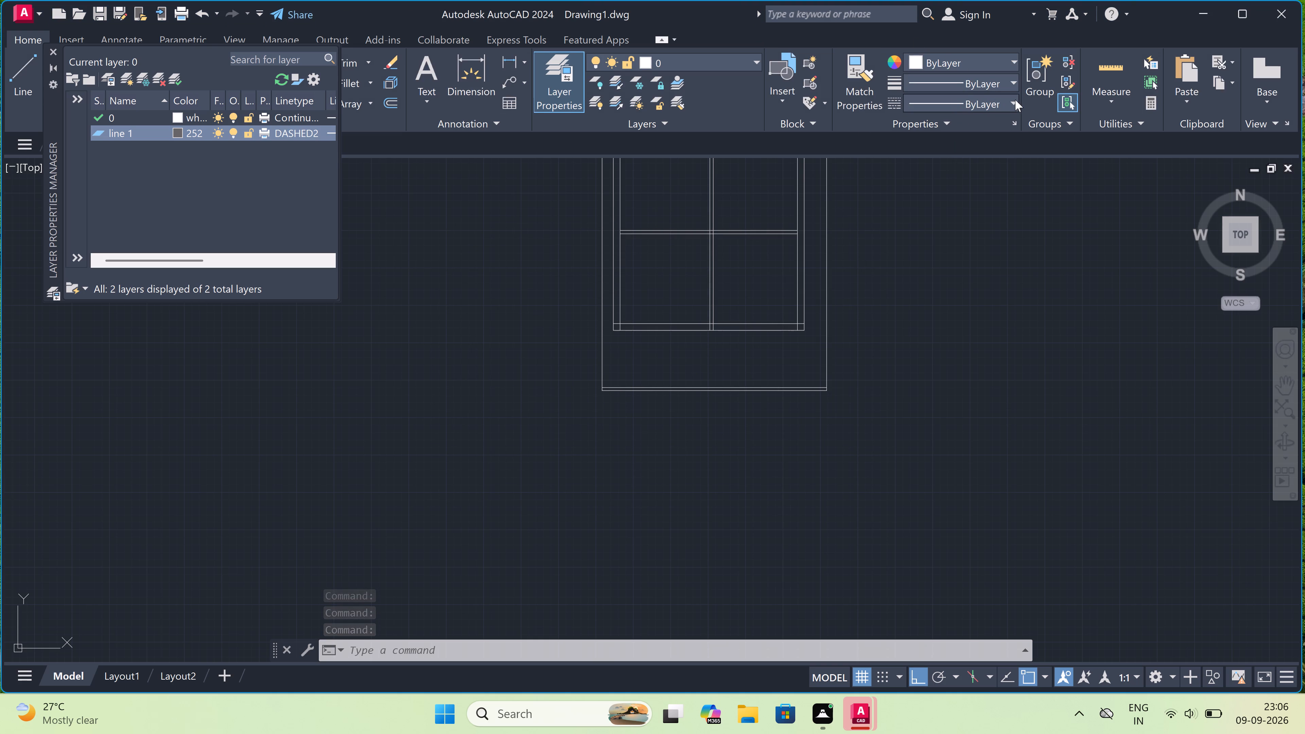
drag(1015, 100, 1007, 101)
click(1004, 101)
click(1002, 101)
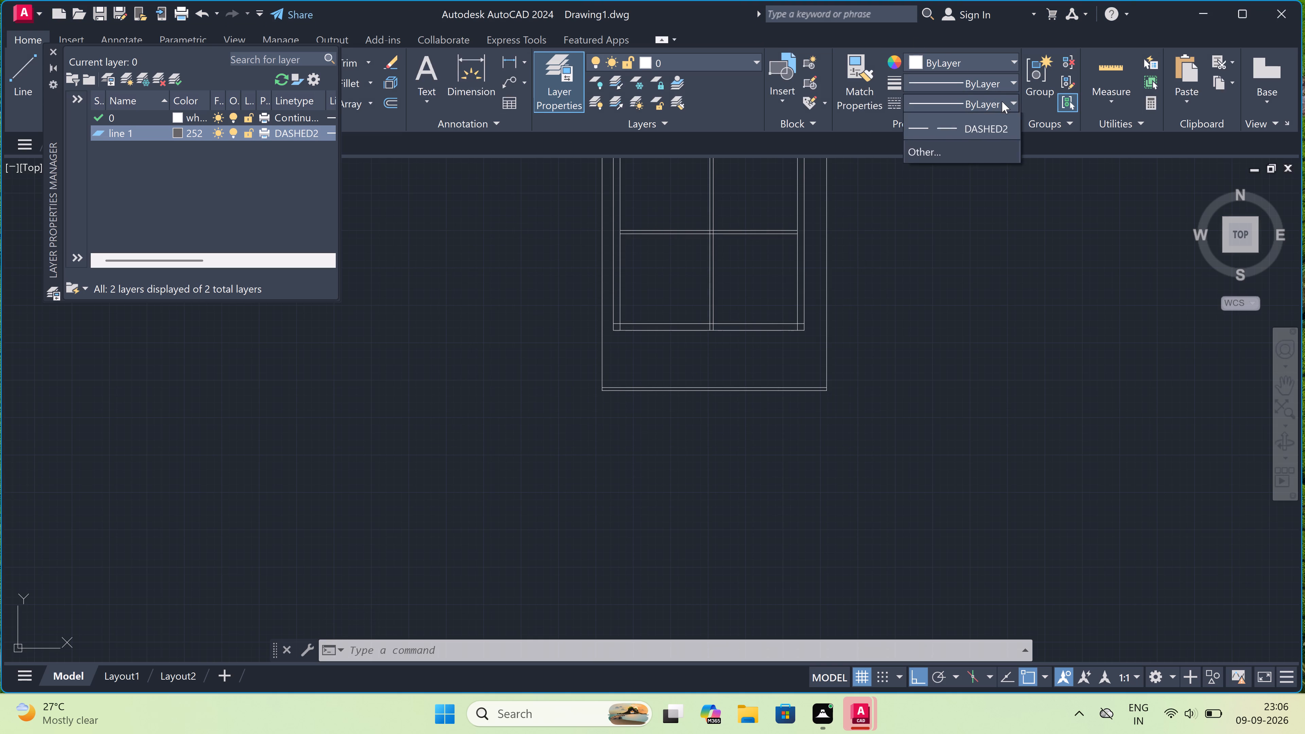
click(971, 183)
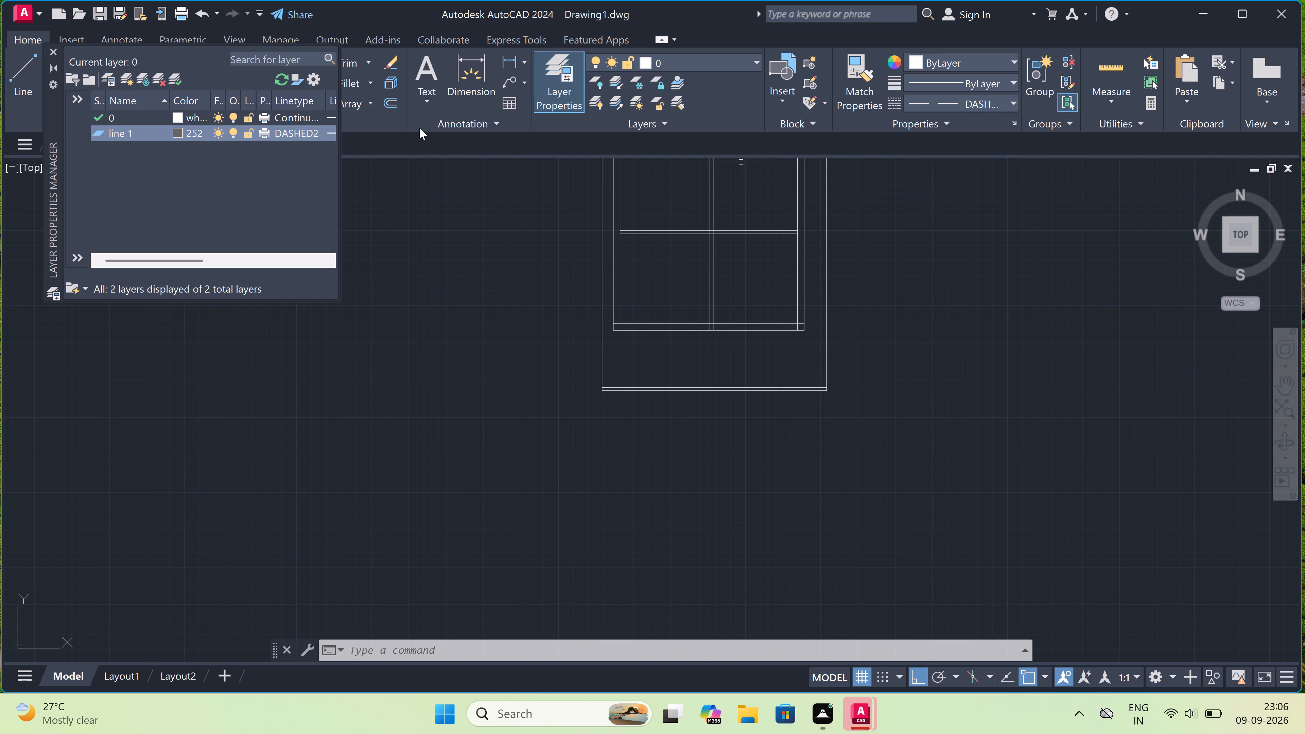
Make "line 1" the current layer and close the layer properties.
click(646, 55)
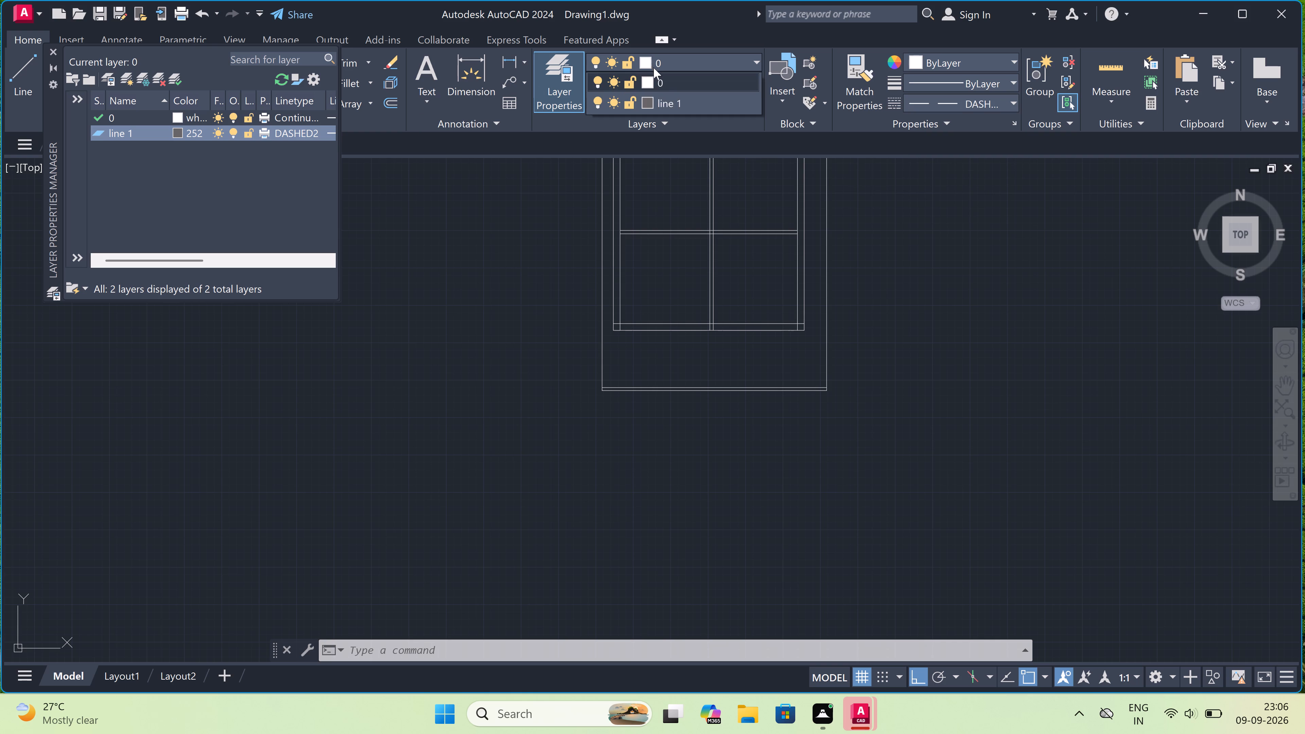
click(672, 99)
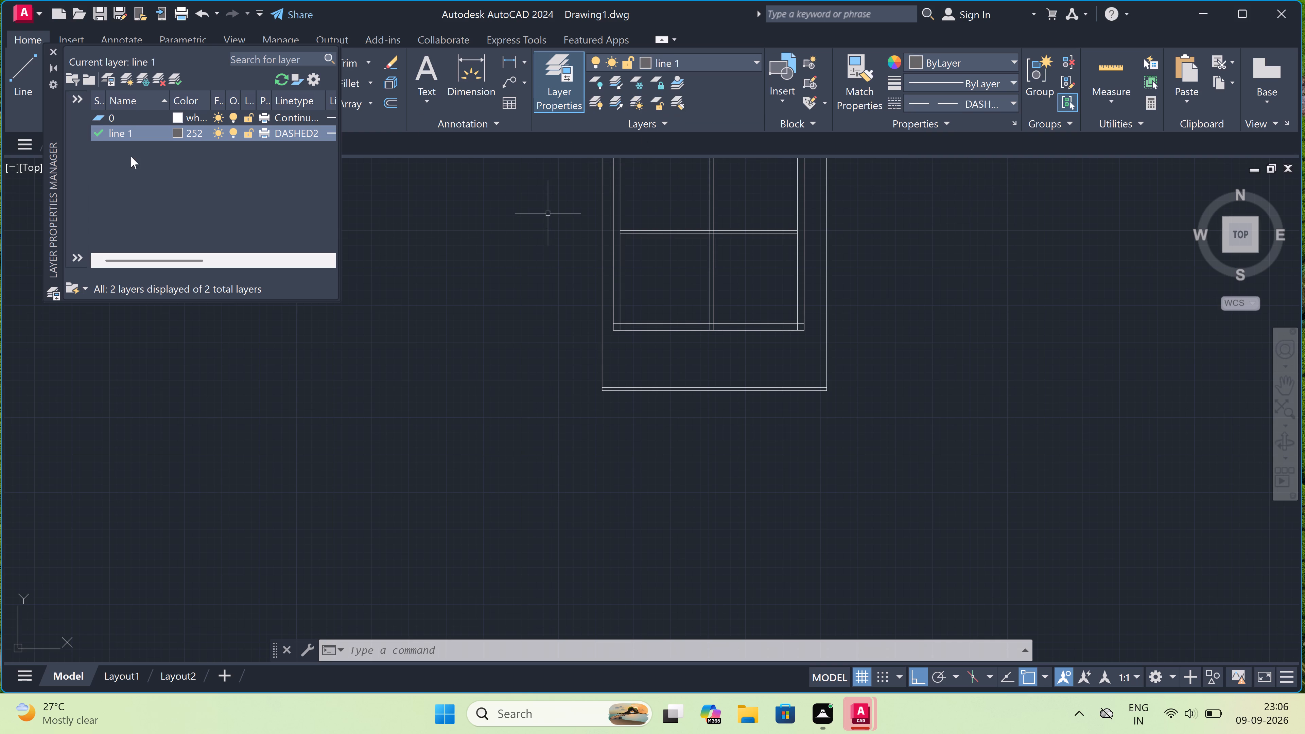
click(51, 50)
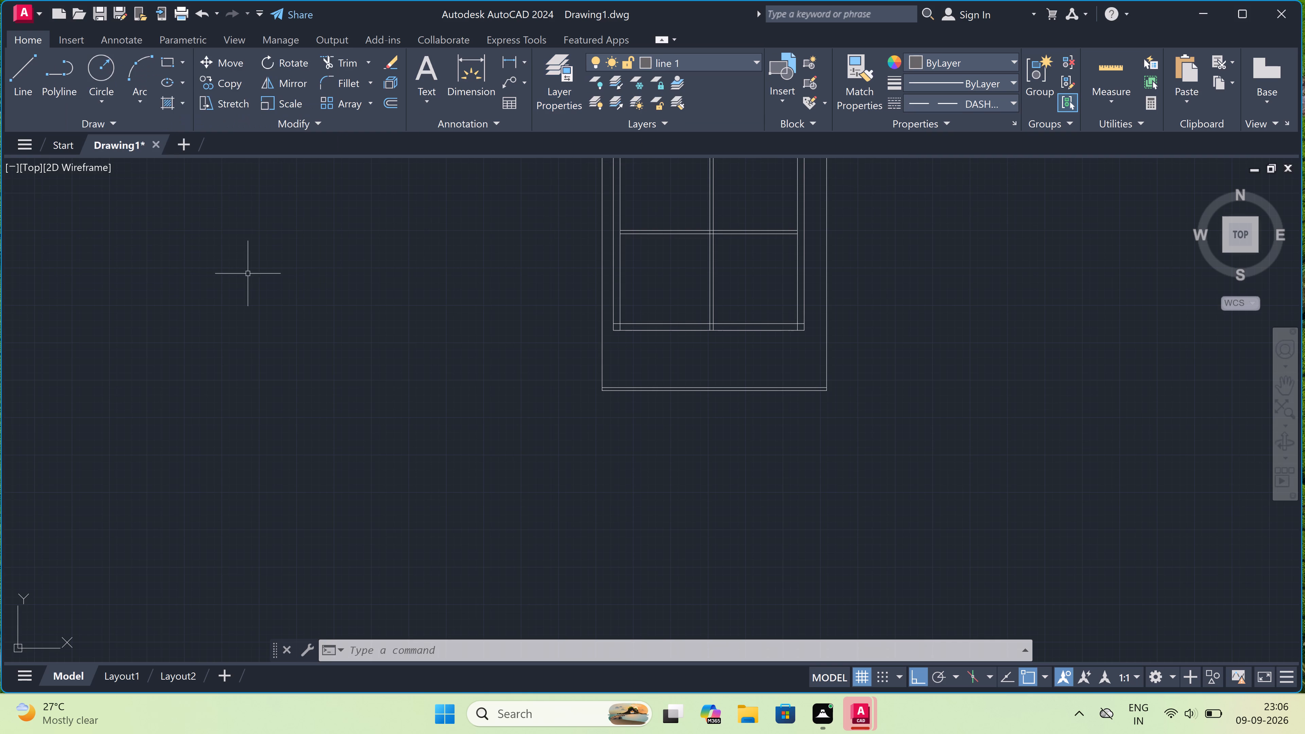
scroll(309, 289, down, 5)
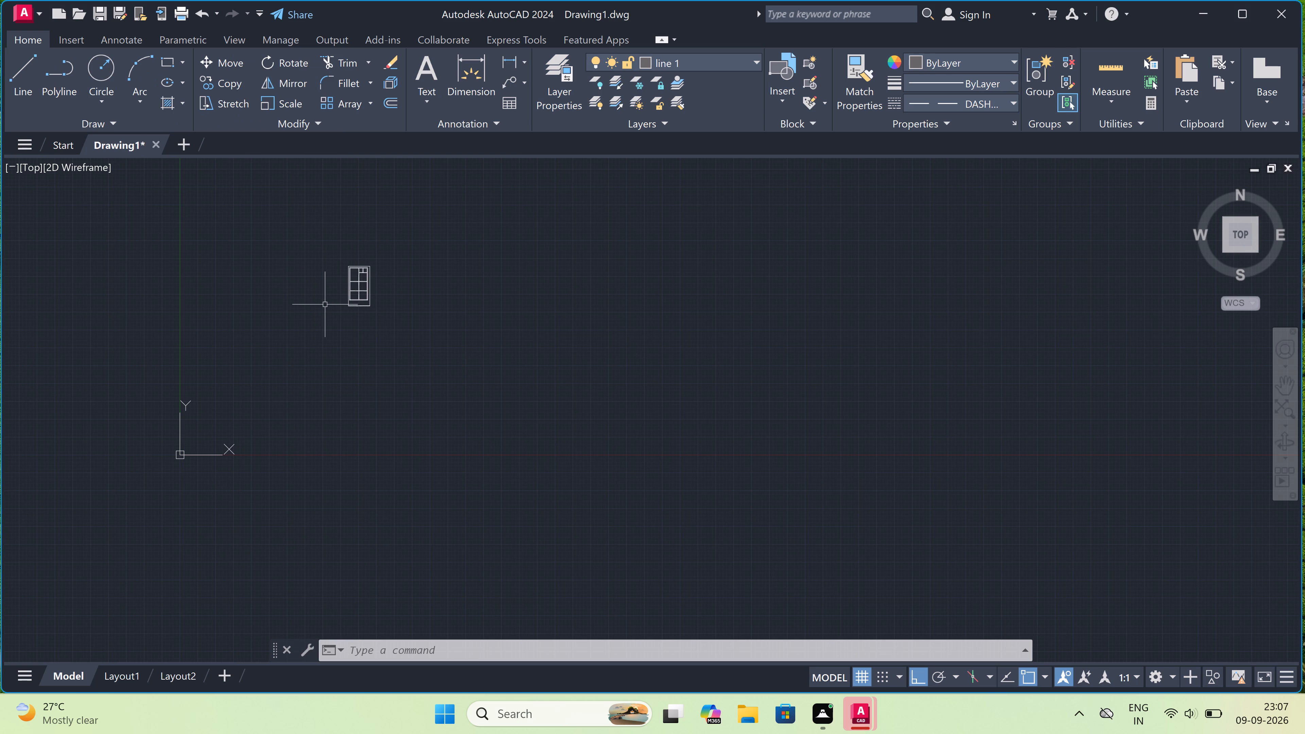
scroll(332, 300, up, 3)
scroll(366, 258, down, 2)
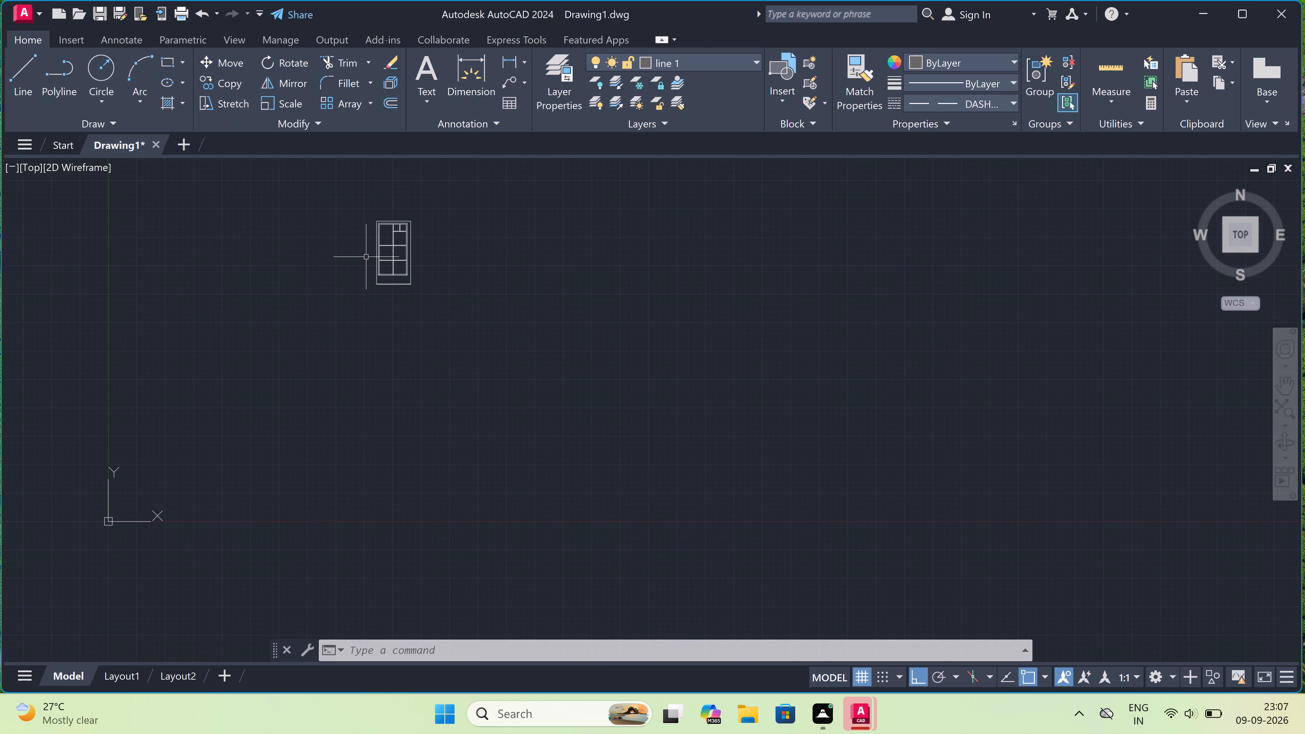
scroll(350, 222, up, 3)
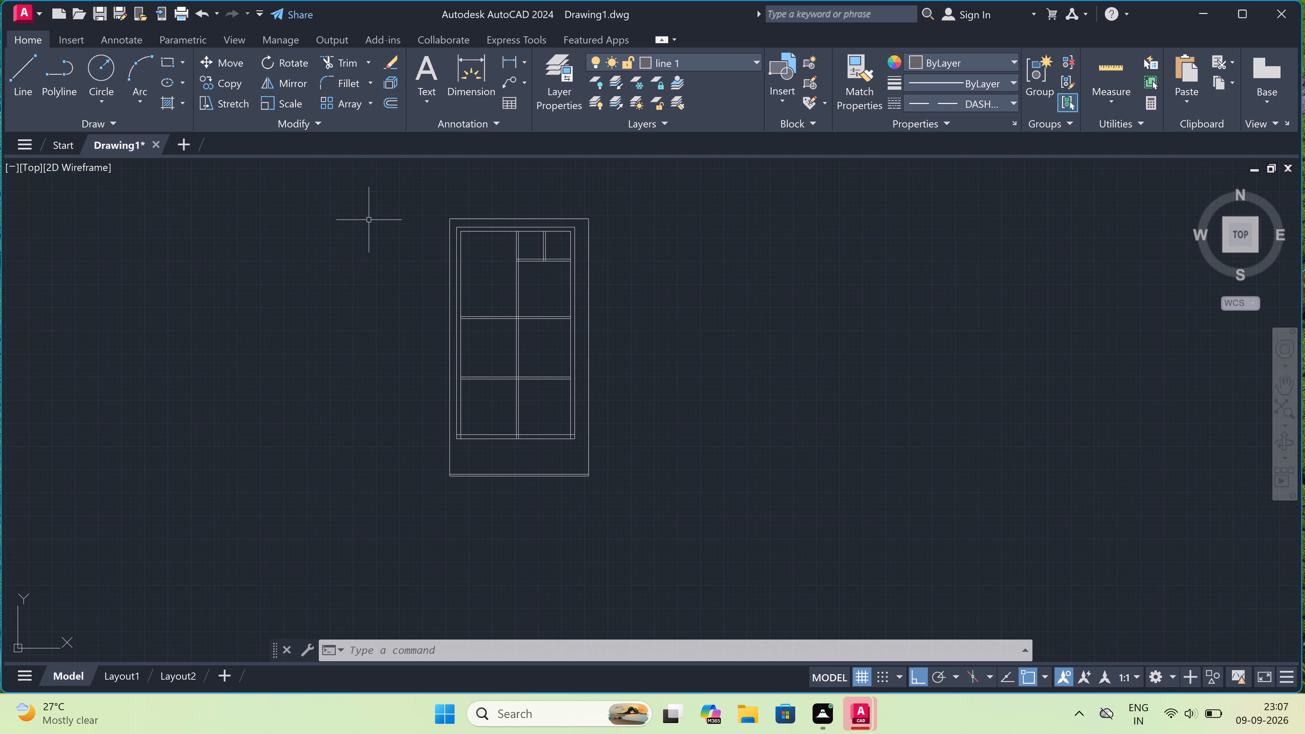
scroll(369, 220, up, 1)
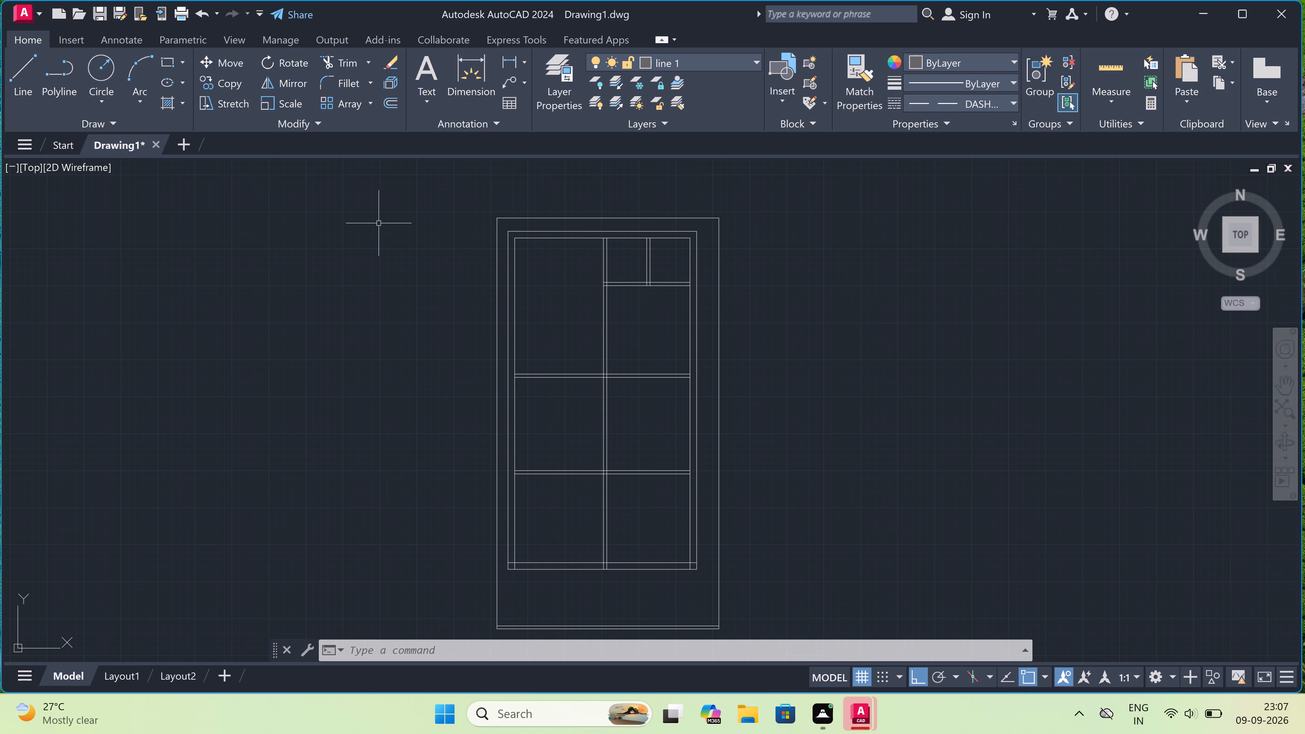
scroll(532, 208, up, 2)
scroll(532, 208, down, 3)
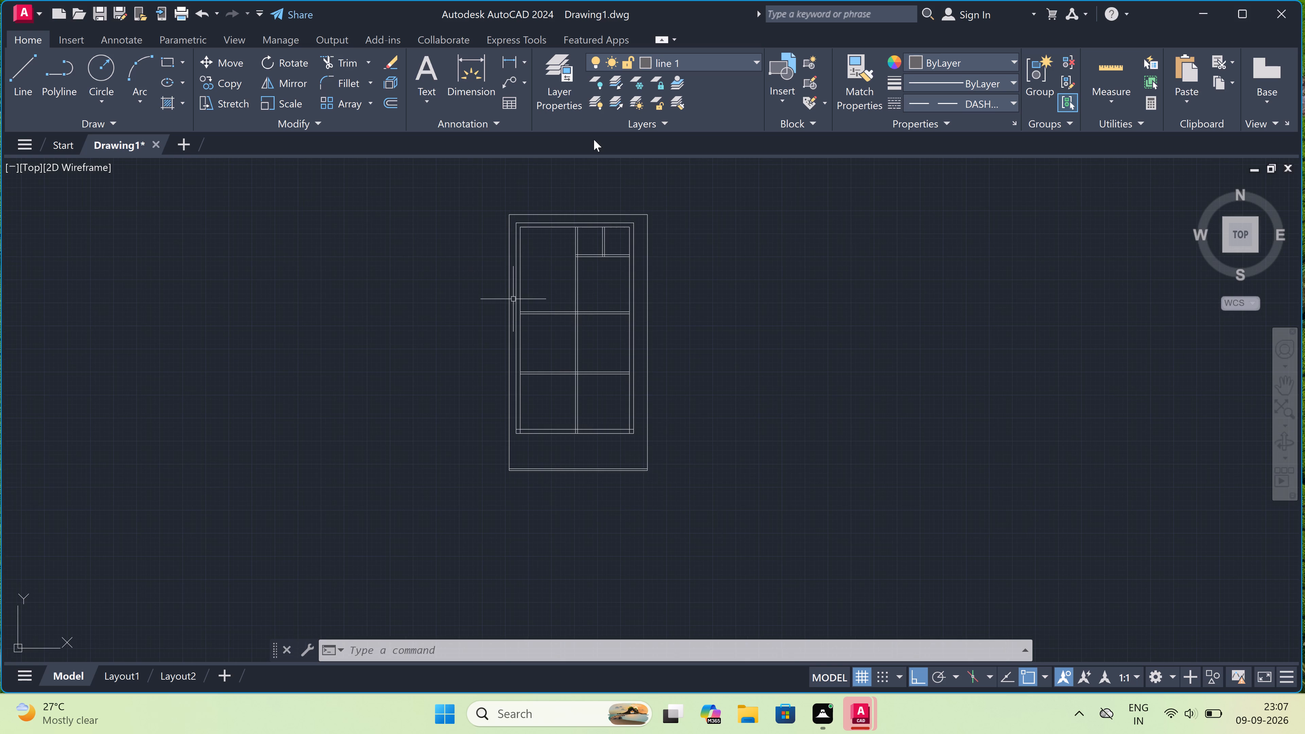
Make layer 0 the current layer.
click(651, 59)
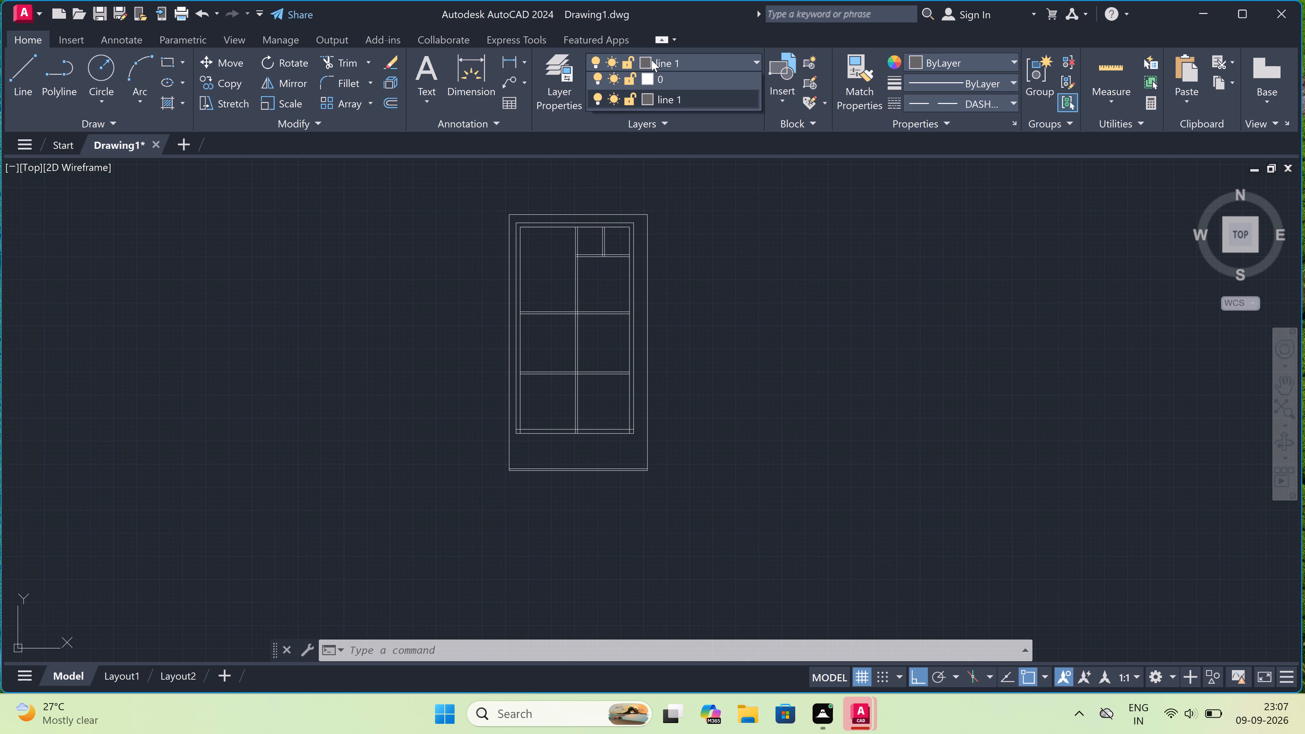
click(656, 80)
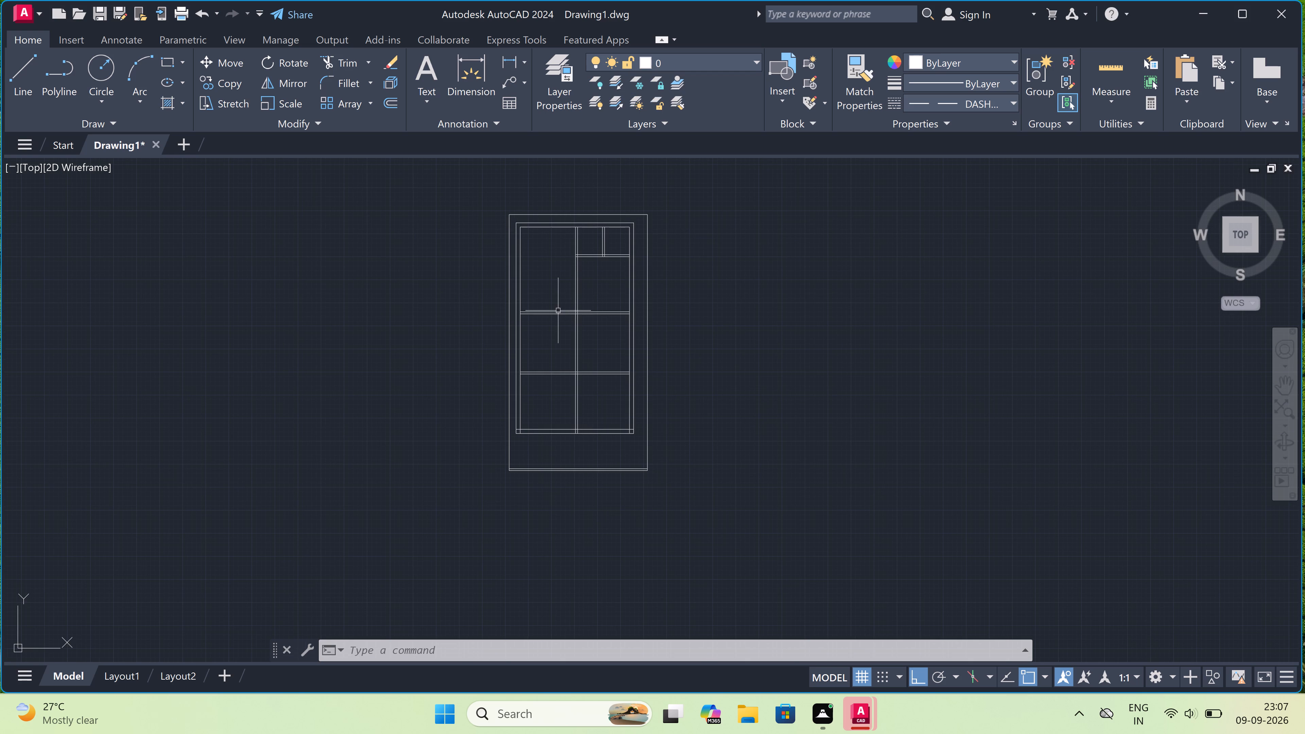
Draw a dashed line from the upper front line's left end, 4" inward, then straight up to the rear boundary line.
key(l)
key(space)
scroll(488, 372, up, 1)
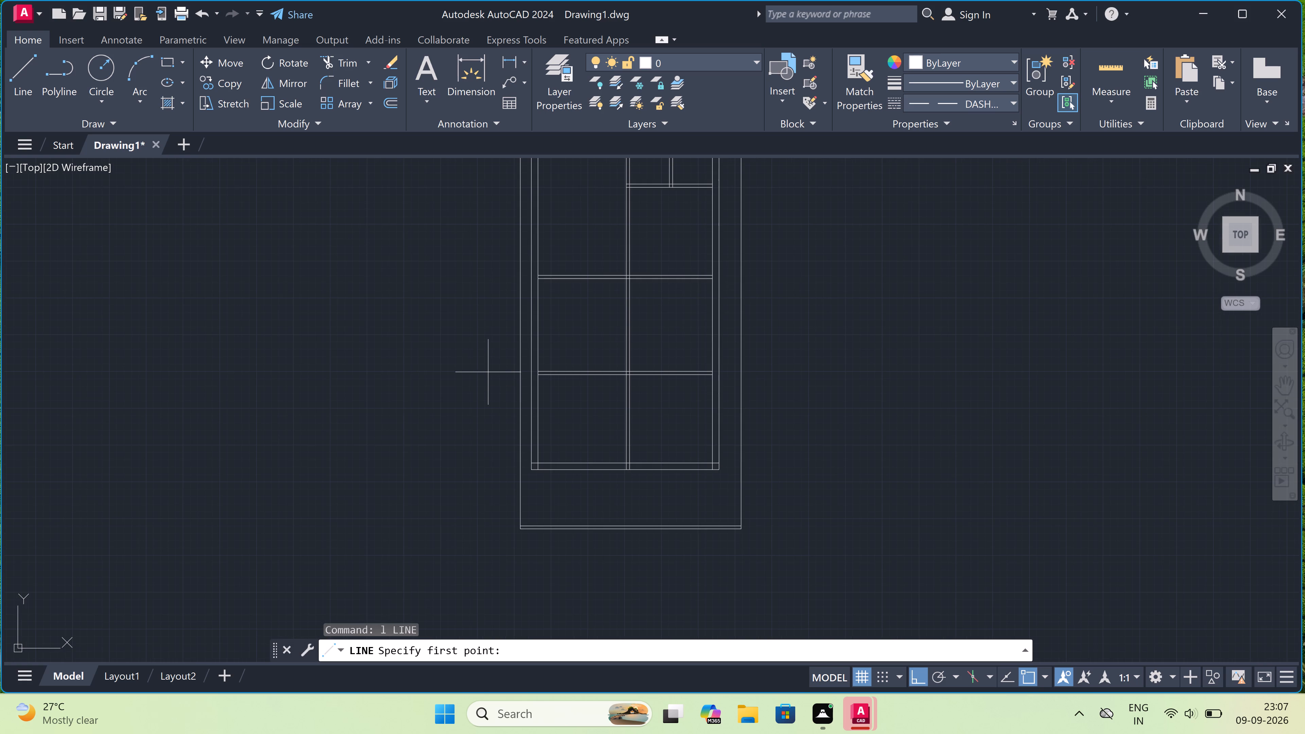
scroll(527, 486, up, 2)
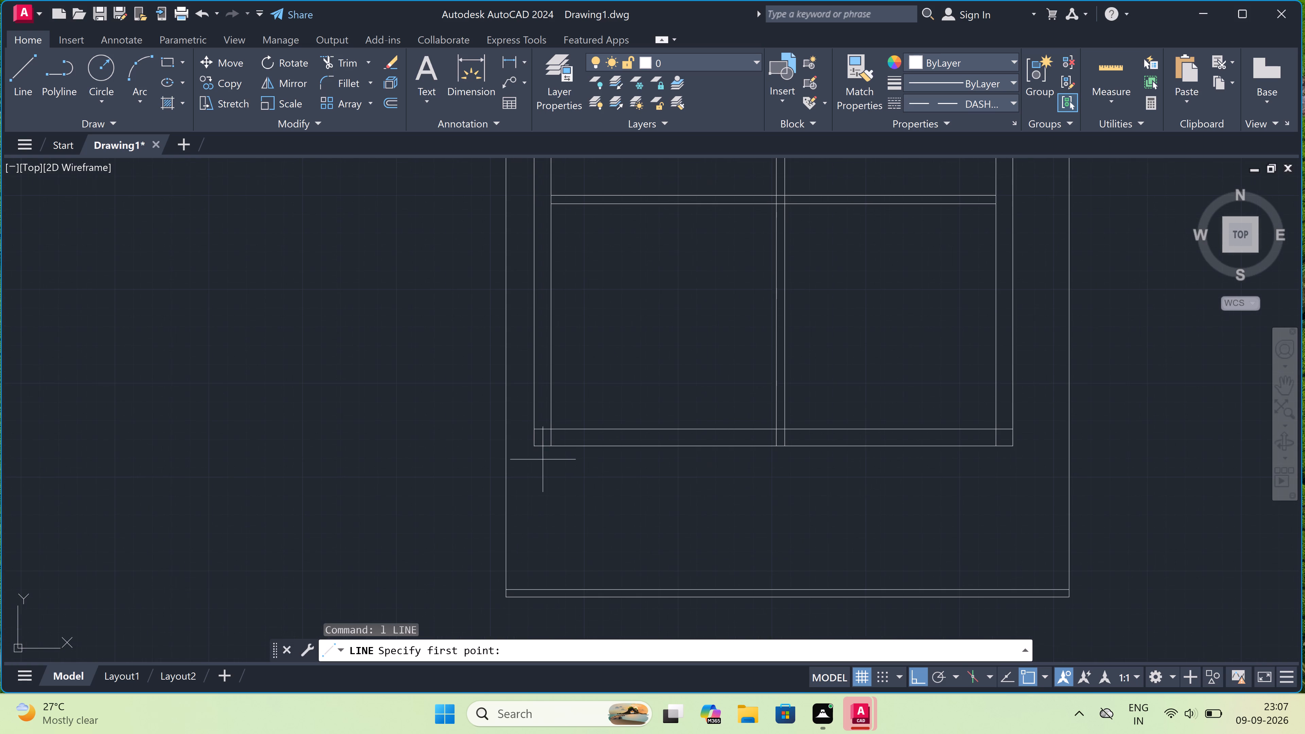
click(506, 586)
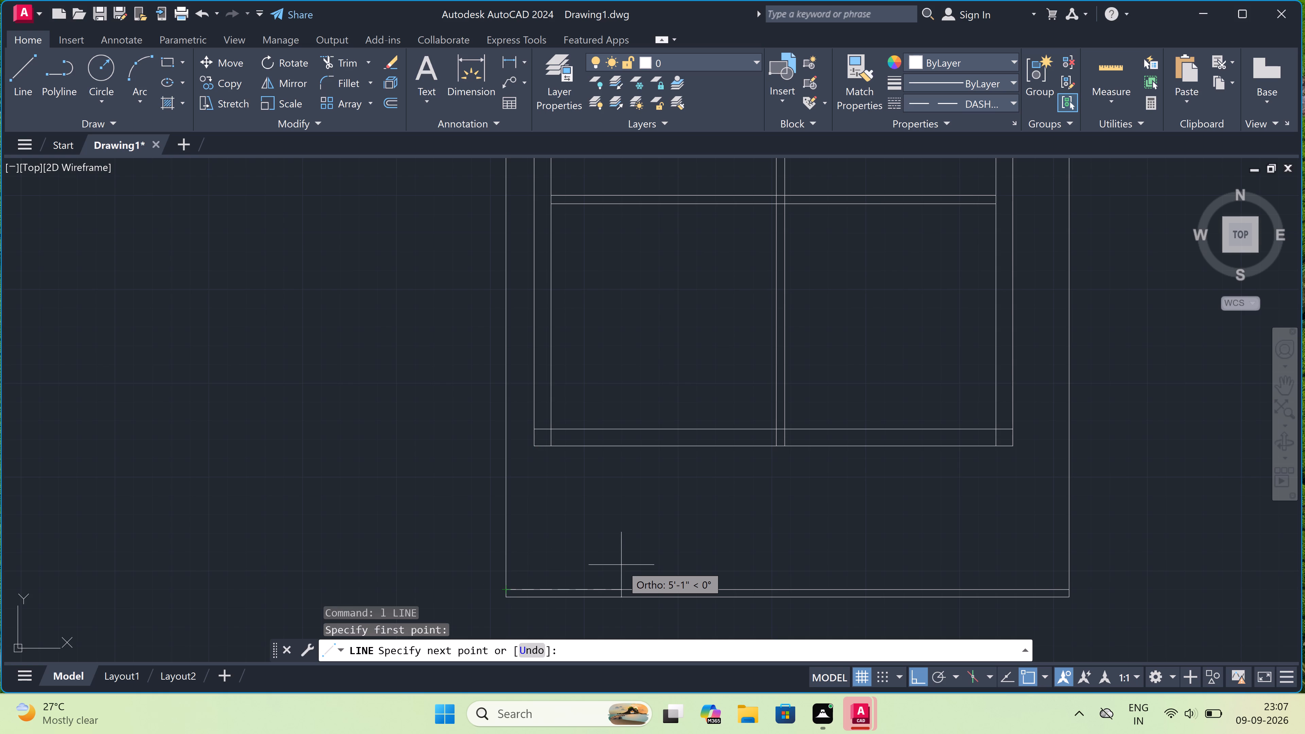
text(4")
key(space)
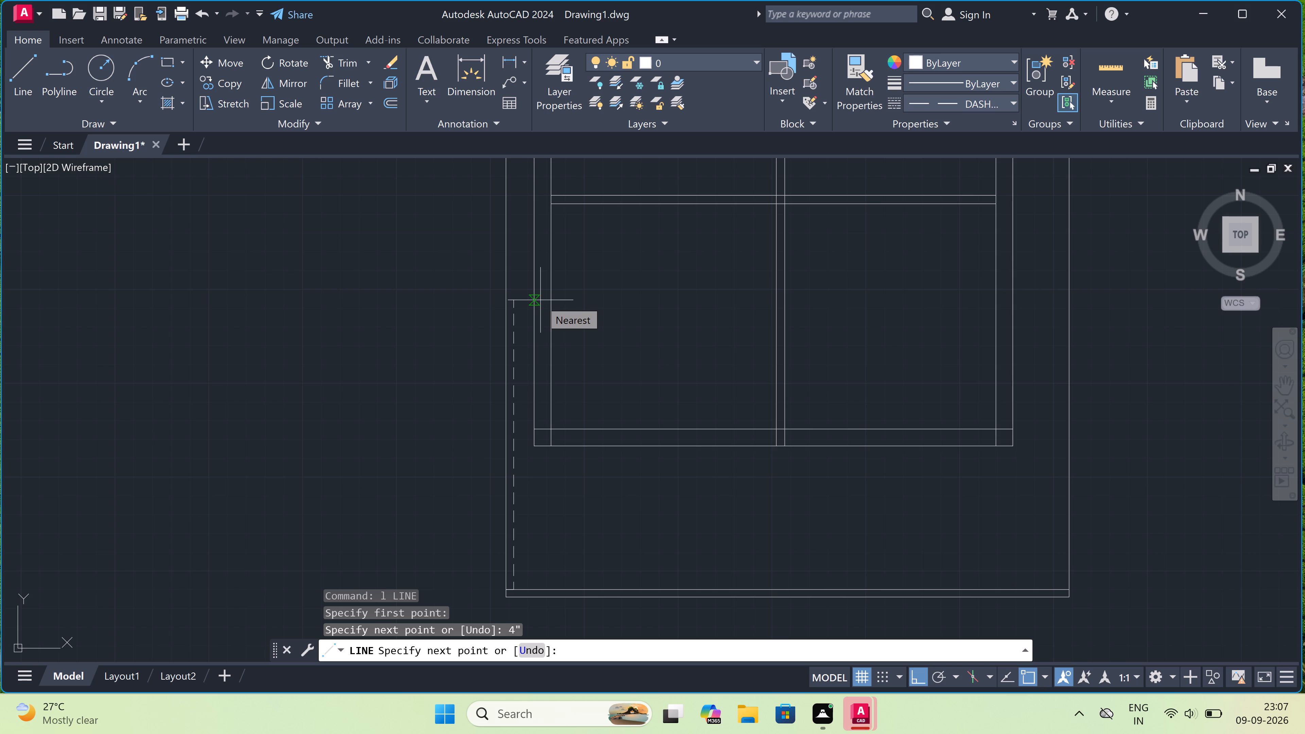
scroll(540, 300, down, 3)
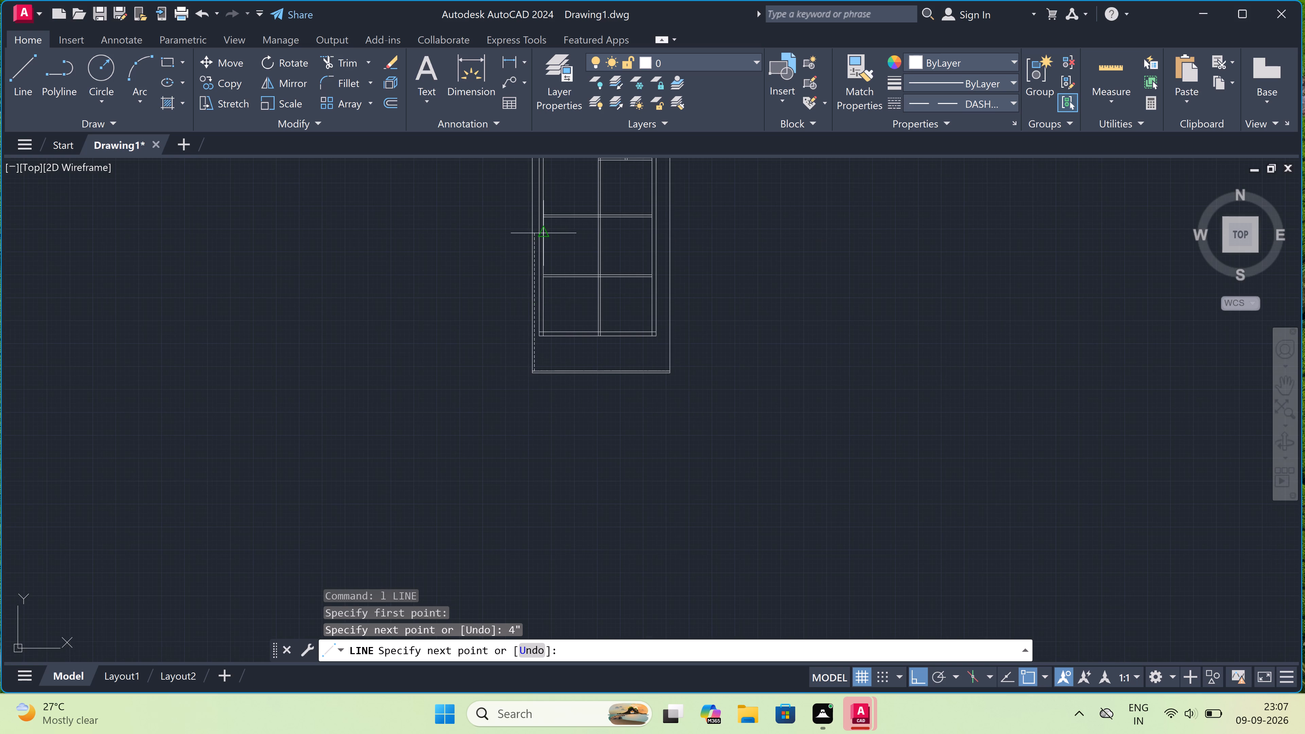
scroll(543, 229, down, 3)
scroll(543, 192, up, 3)
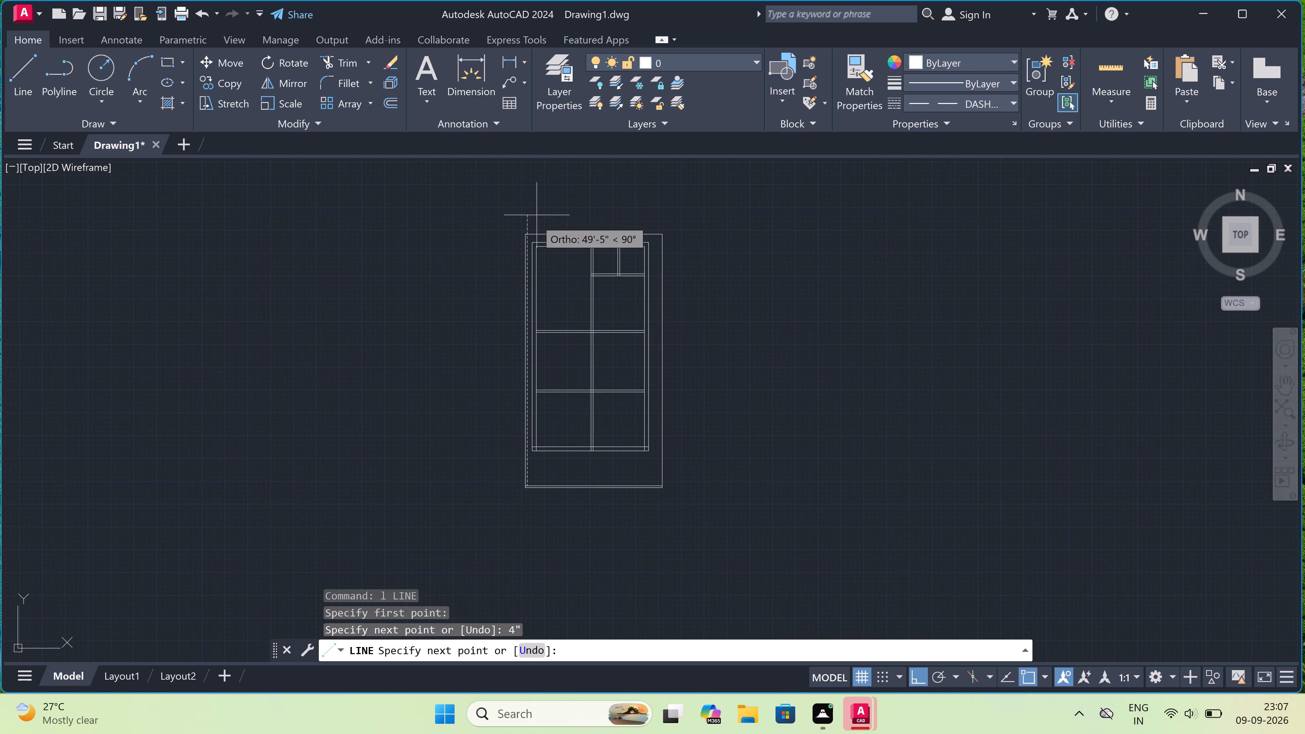
scroll(532, 229, up, 3)
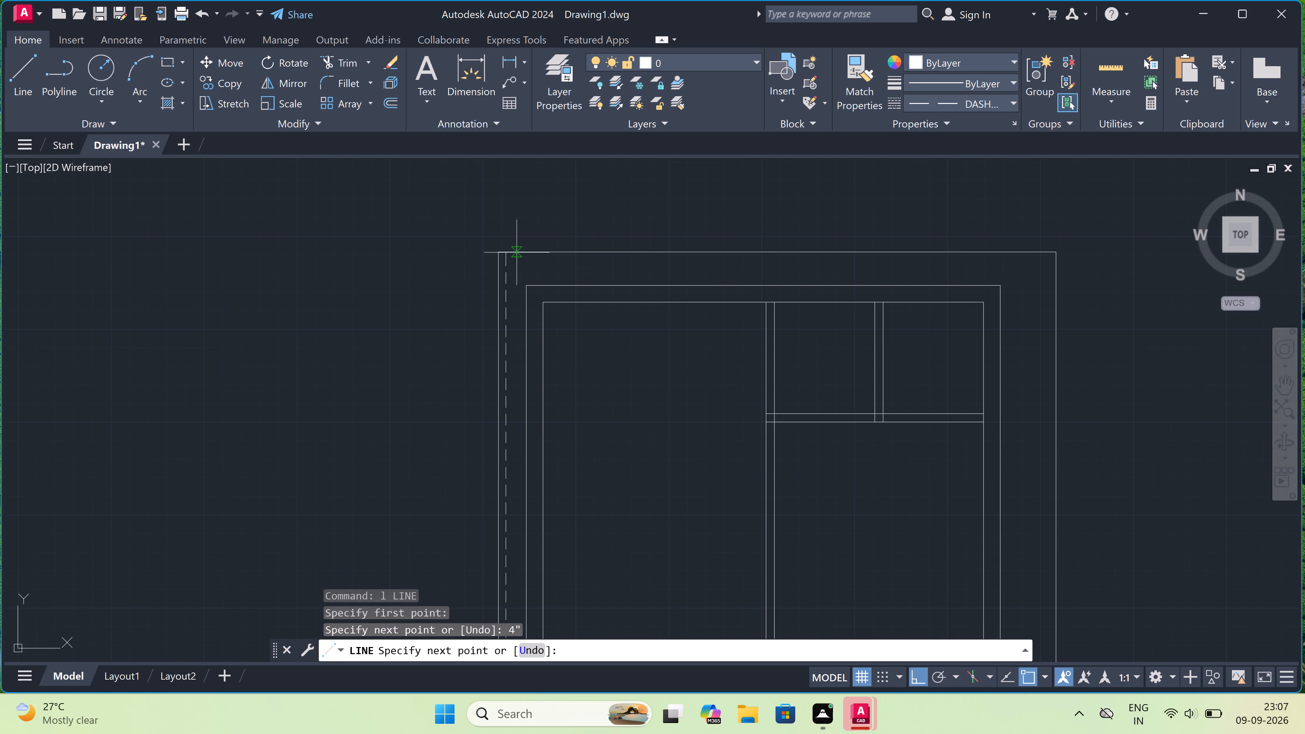
scroll(517, 252, up, 2)
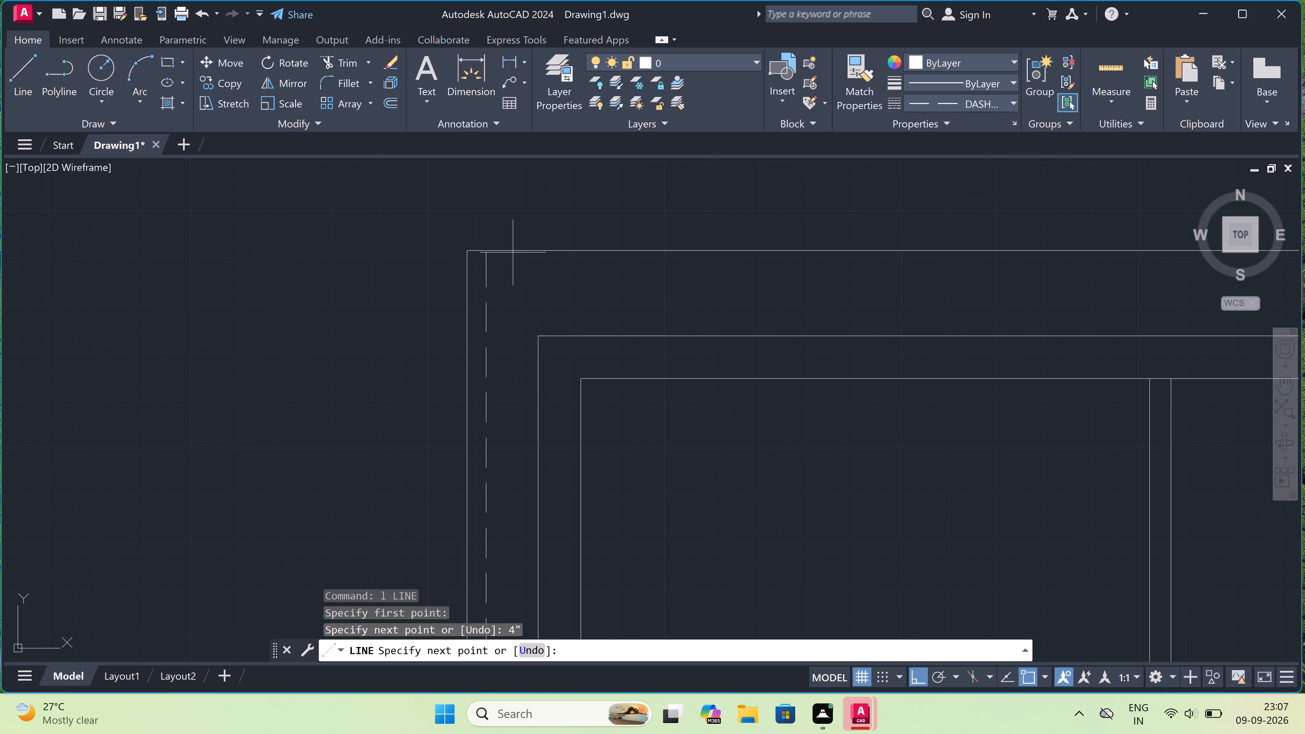
drag(489, 249, 490, 260)
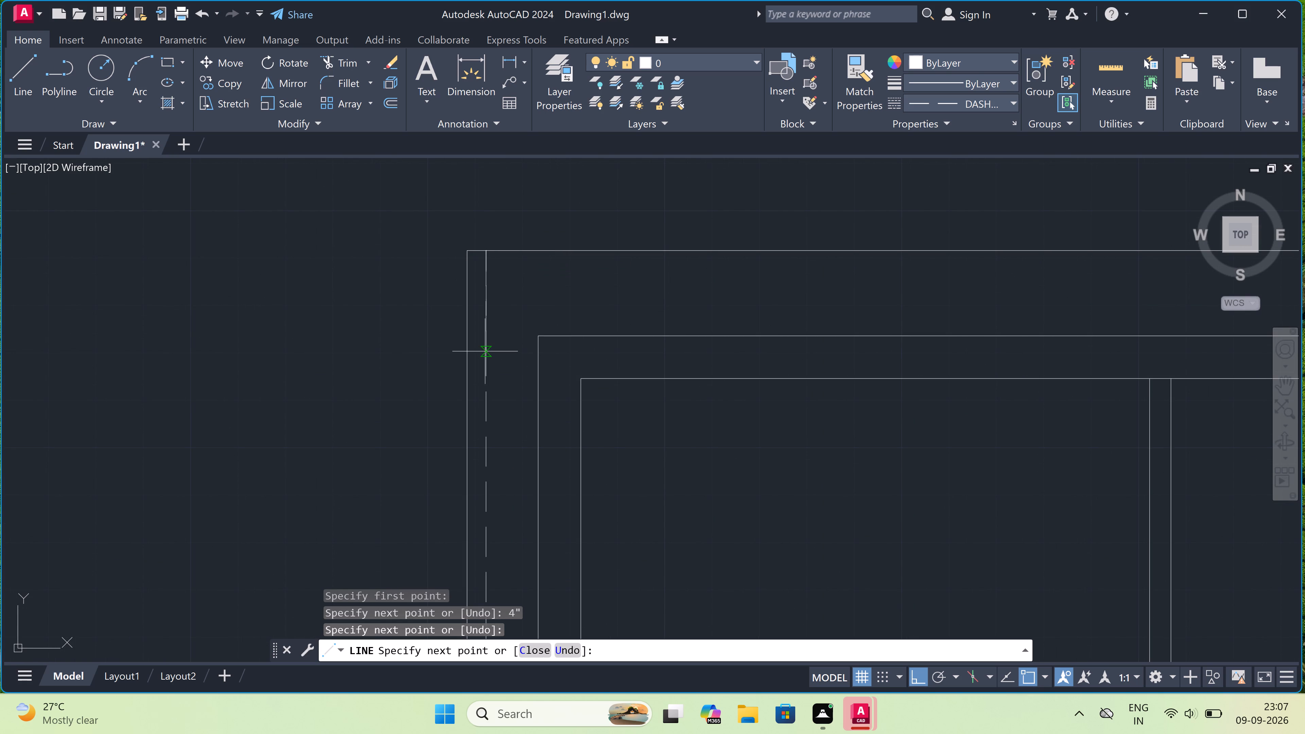
Continue the dashed line 4" down from the rear boundary, then straight across to the plot's right boundary line.
text(2")
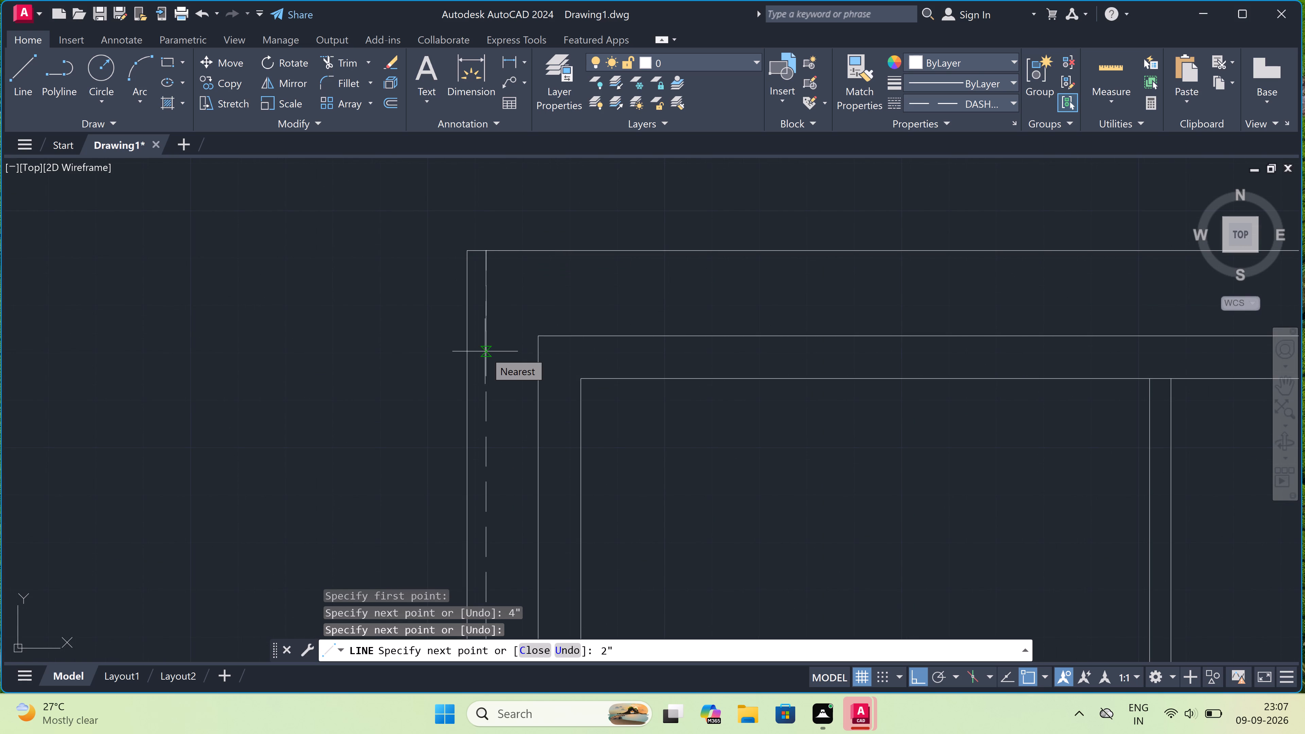
key(BackSpace)
key(BackSpace)
text(4")
key(space)
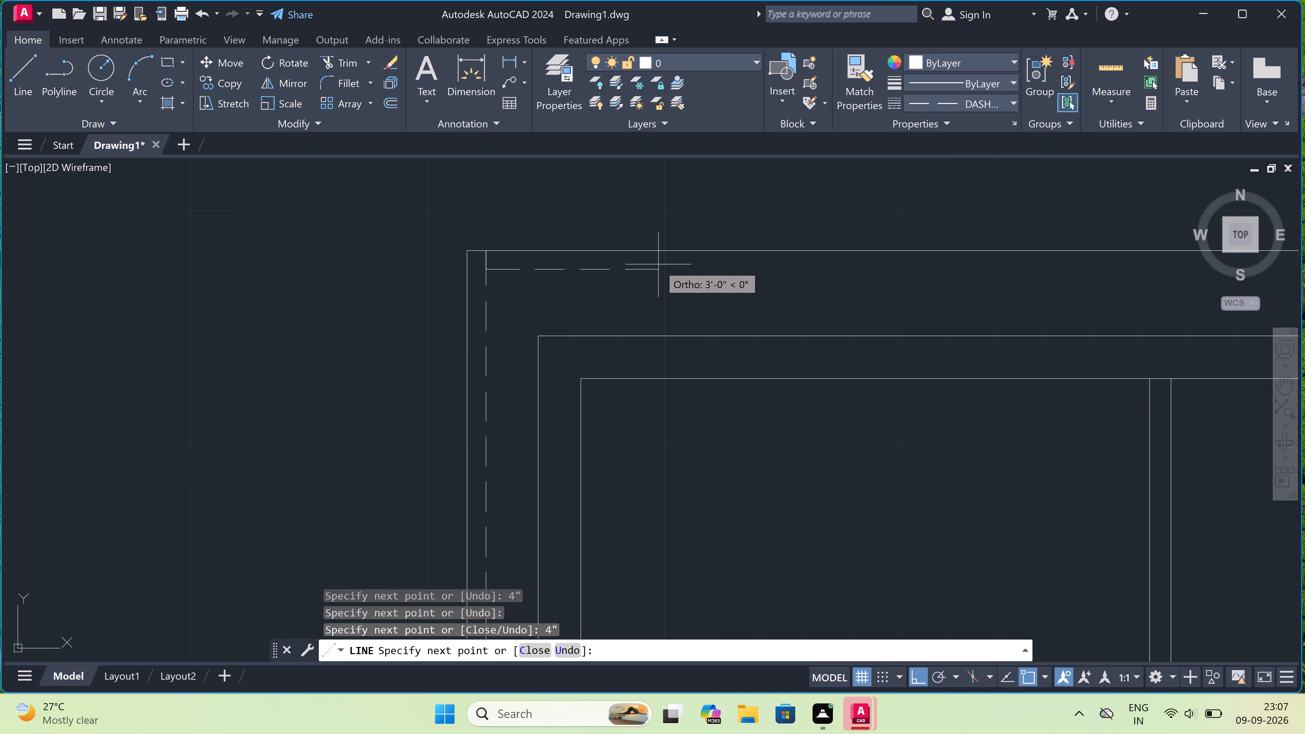
scroll(658, 265, down, 2)
scroll(1167, 260, up, 2)
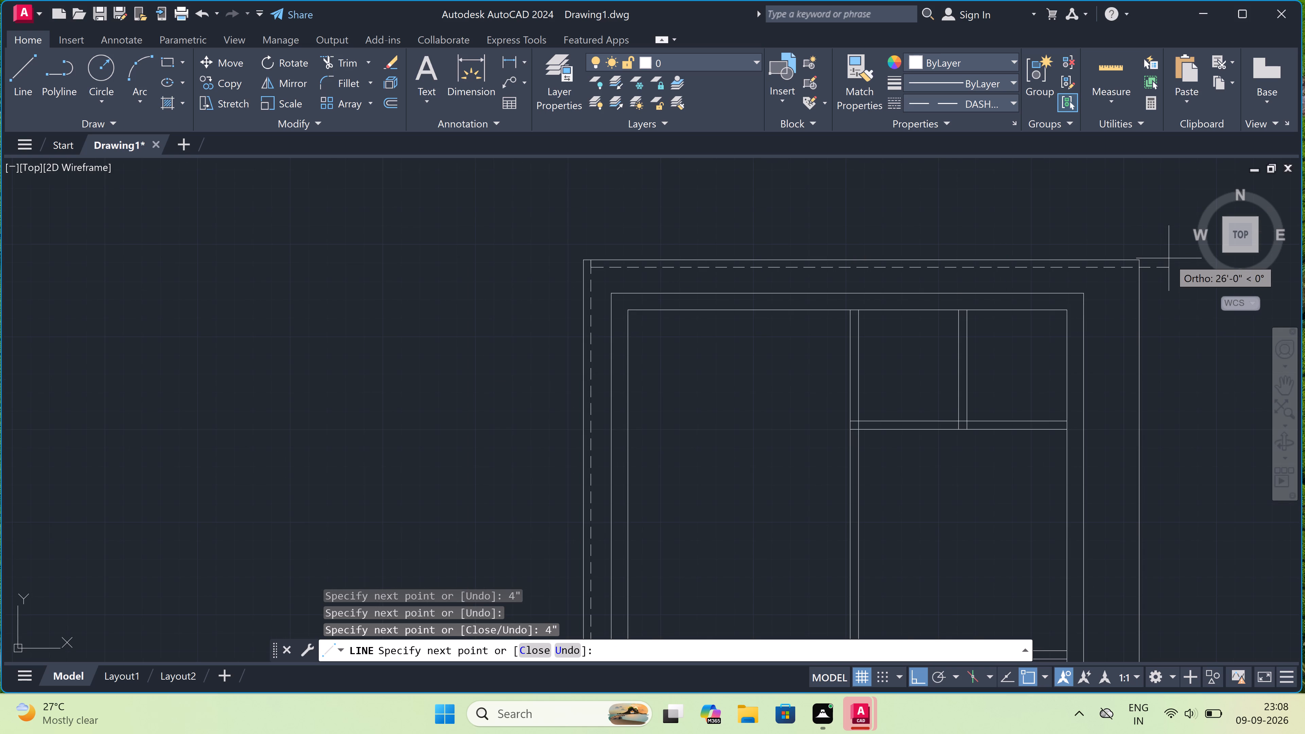
double_click(1092, 276)
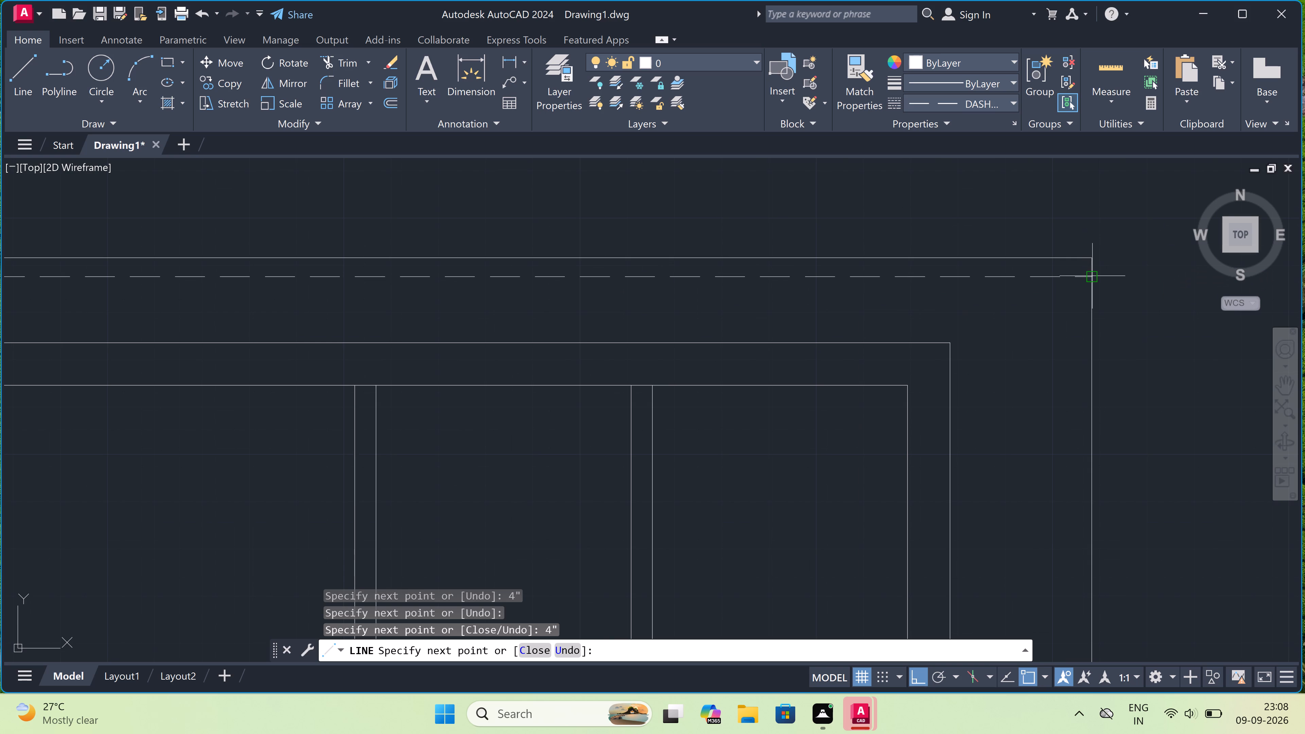
Continue the dashed line 4" inward from the right boundary, then straight down to the upper front line.
text(4")
key(space)
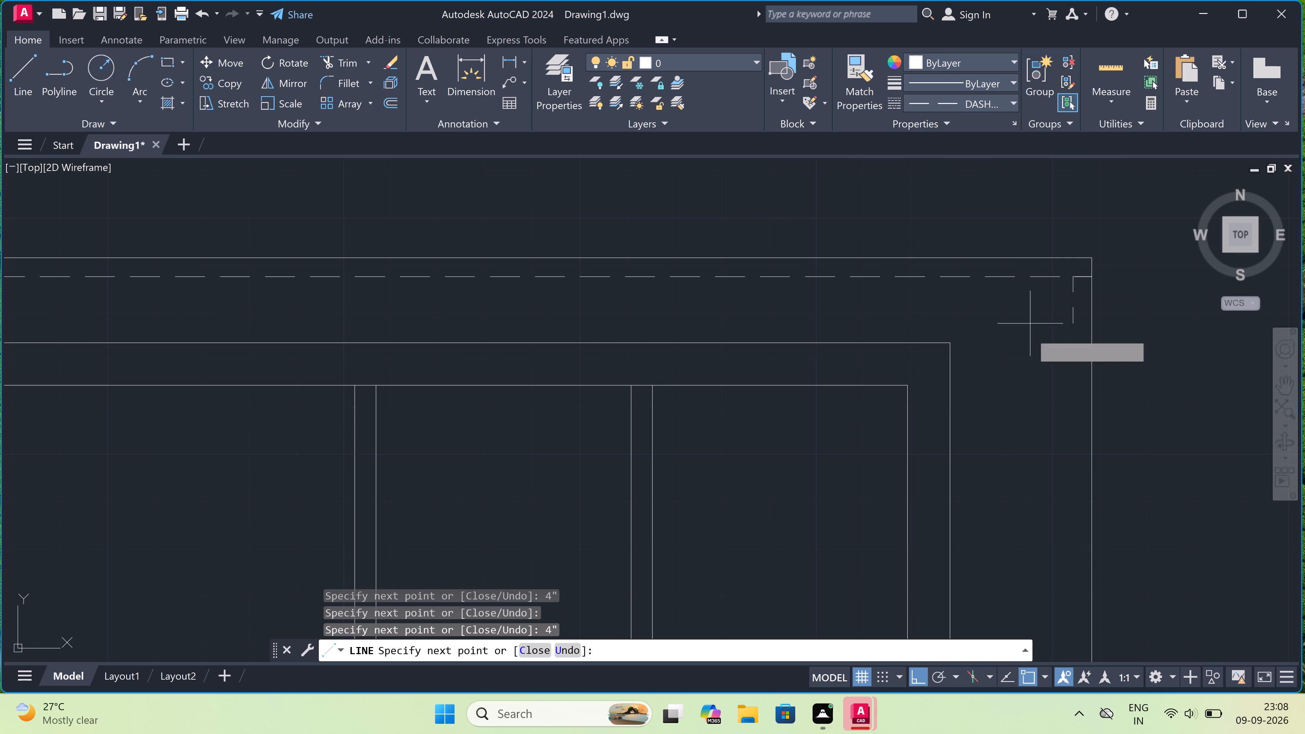
scroll(1026, 440, down, 8)
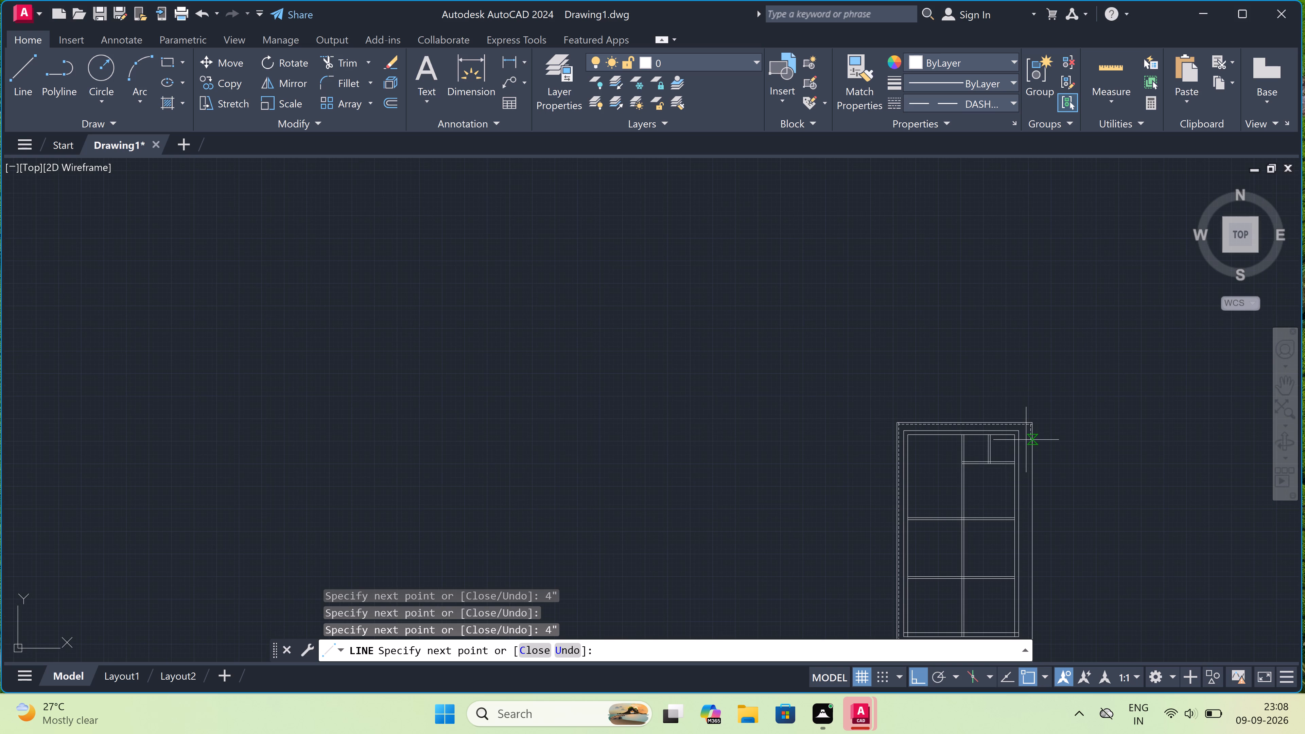
scroll(1026, 440, down, 3)
scroll(1022, 489, up, 6)
scroll(1030, 530, up, 2)
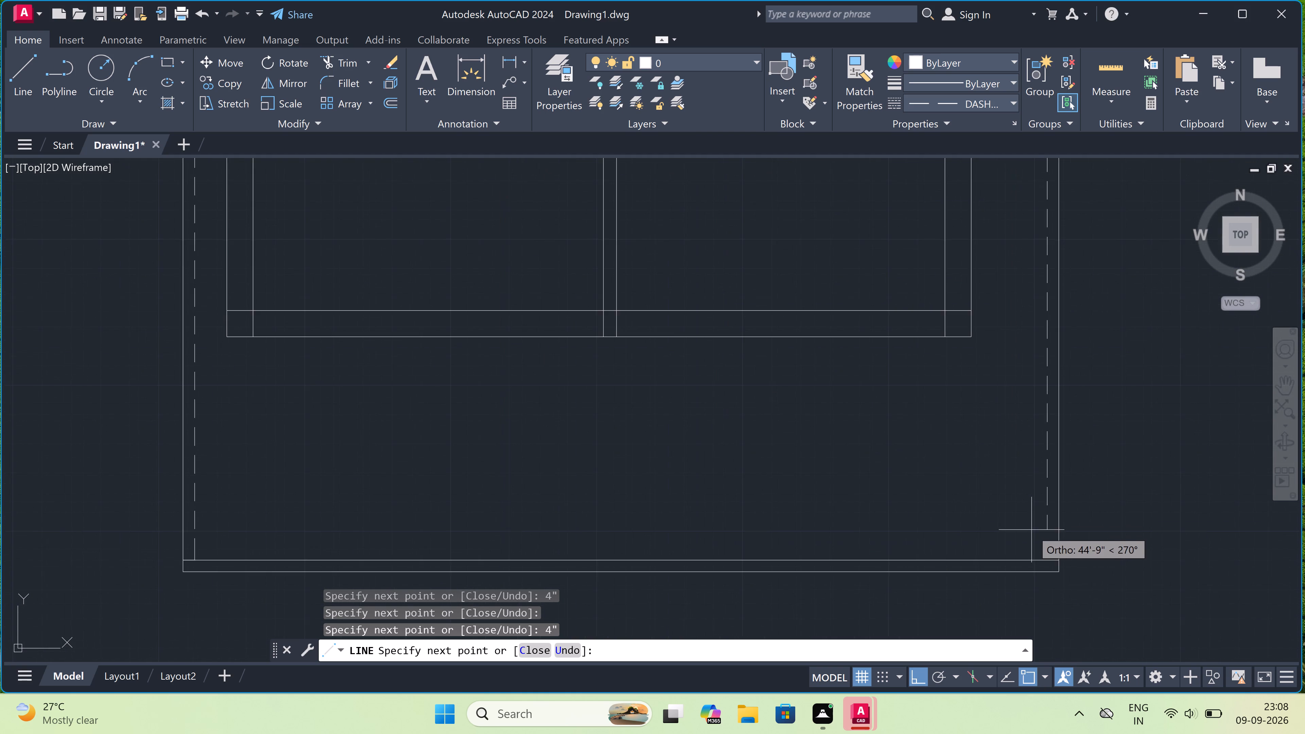
click(1057, 579)
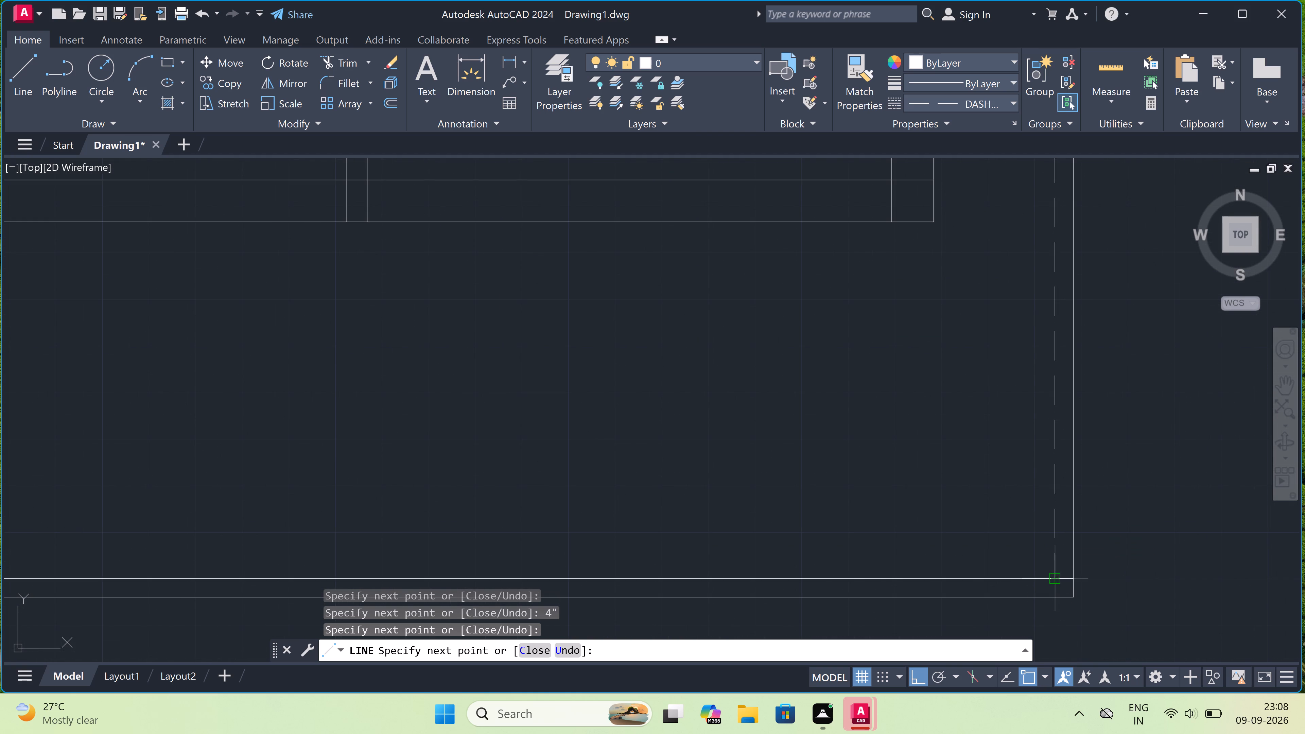
key(Escape)
Draw a dashed line from the house's front-left outer corner across to the left dashed line, then a short segment up along it.
scroll(819, 472, down, 4)
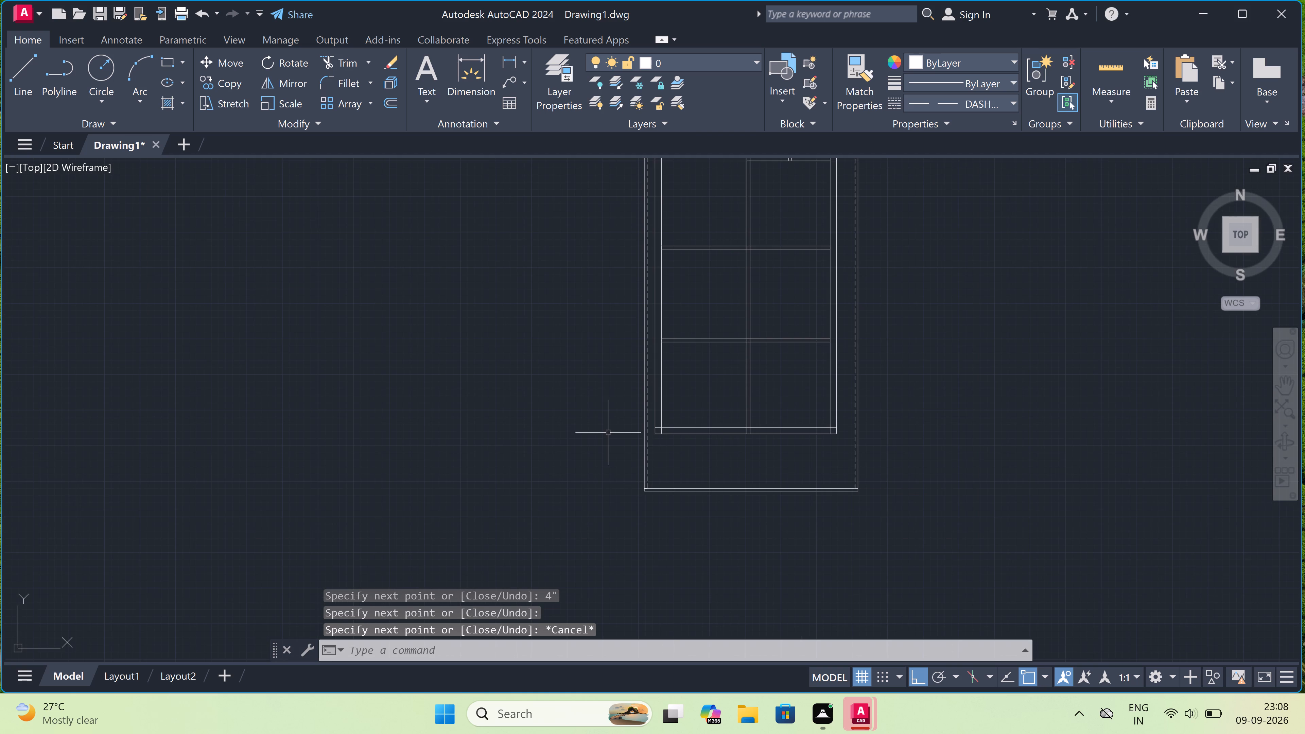
scroll(632, 426, up, 3)
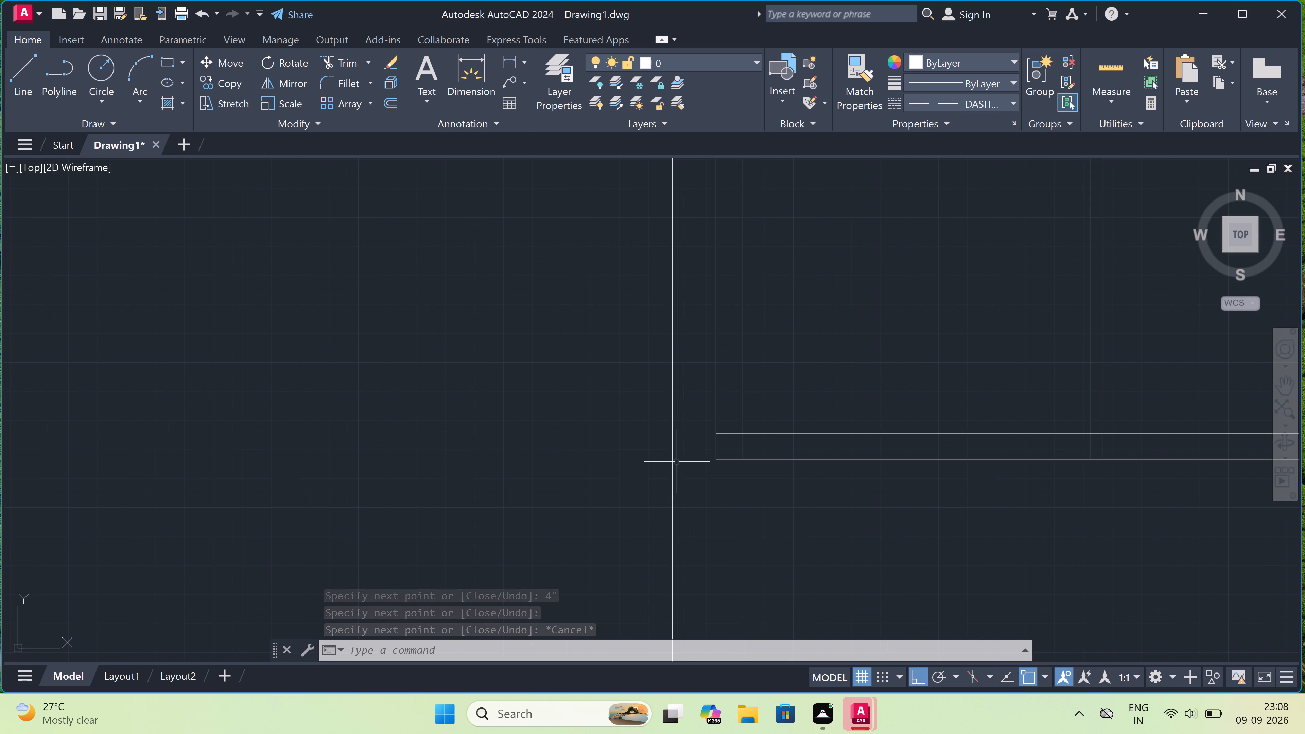
scroll(682, 463, up, 1)
text(l)
key(space)
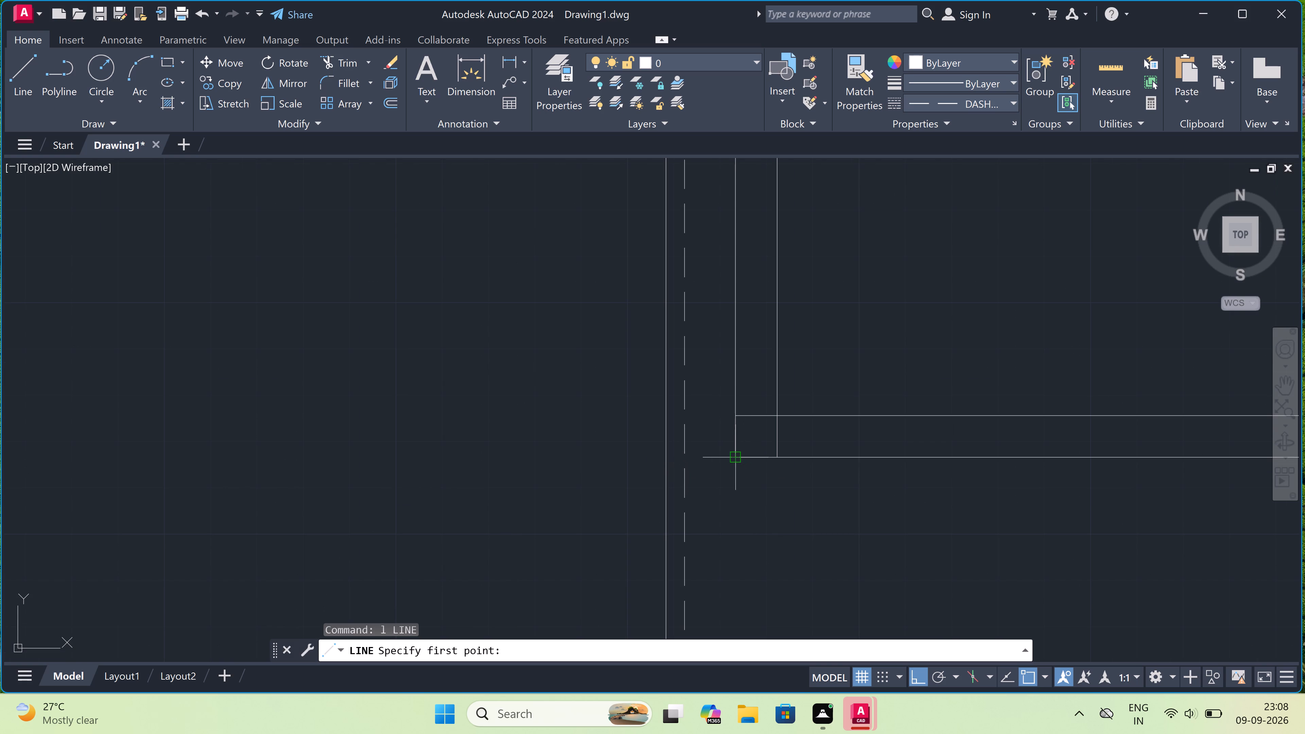
drag(737, 456, 734, 457)
scroll(683, 456, up, 3)
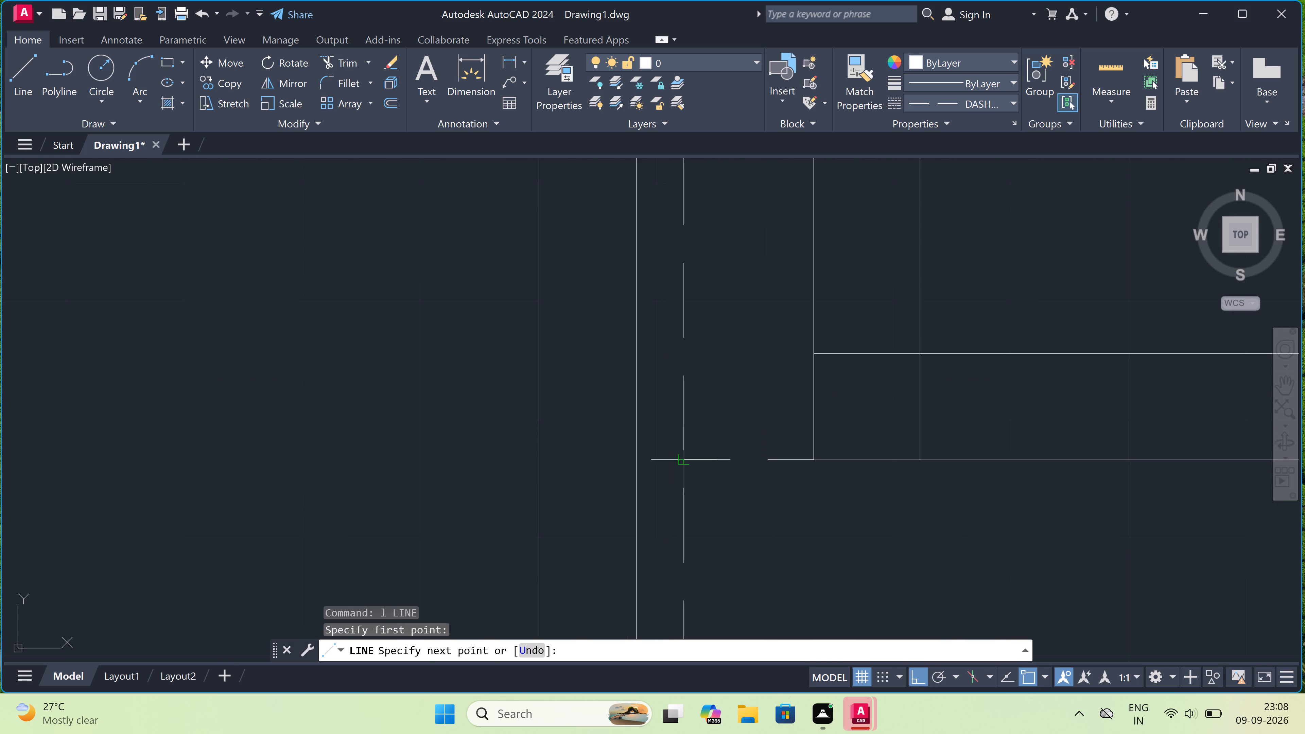
click(685, 456)
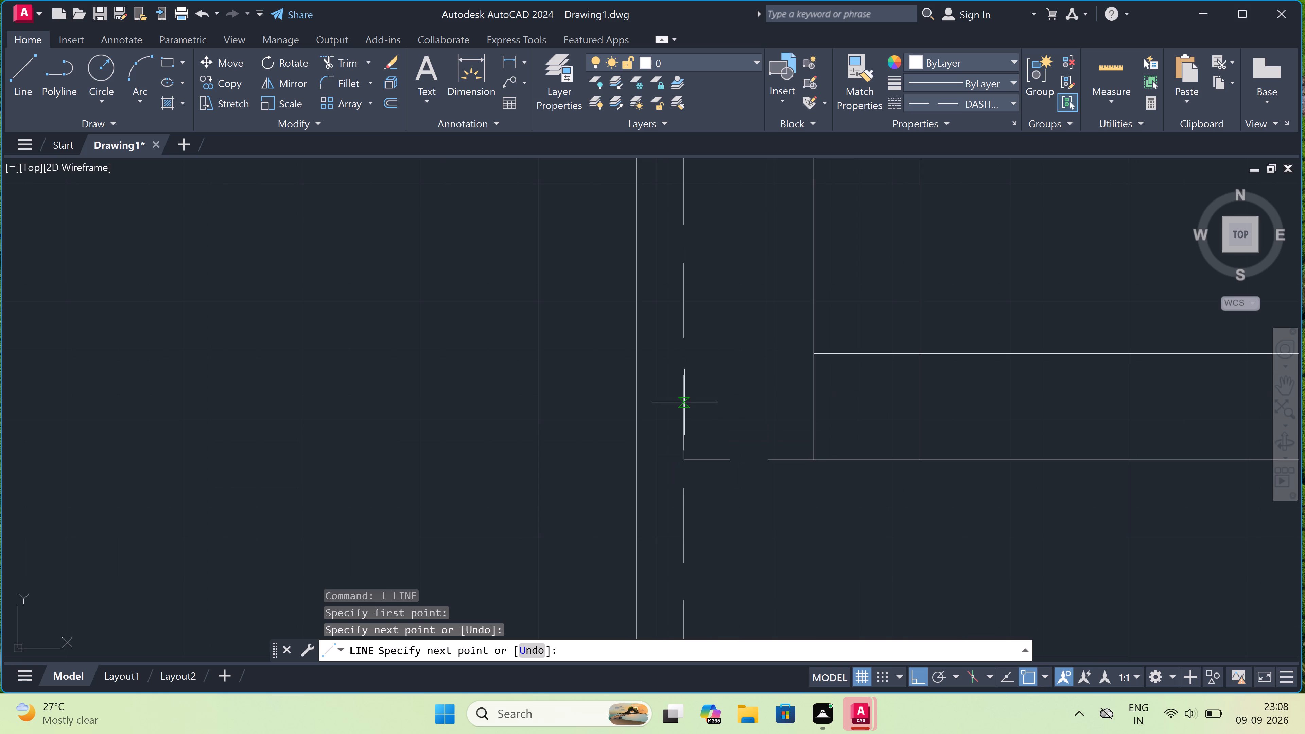
click(683, 380)
key(Escape)
Trim the left vertical dashed line below the short connecting line at the house's front-left corner.
scroll(683, 380, down, 4)
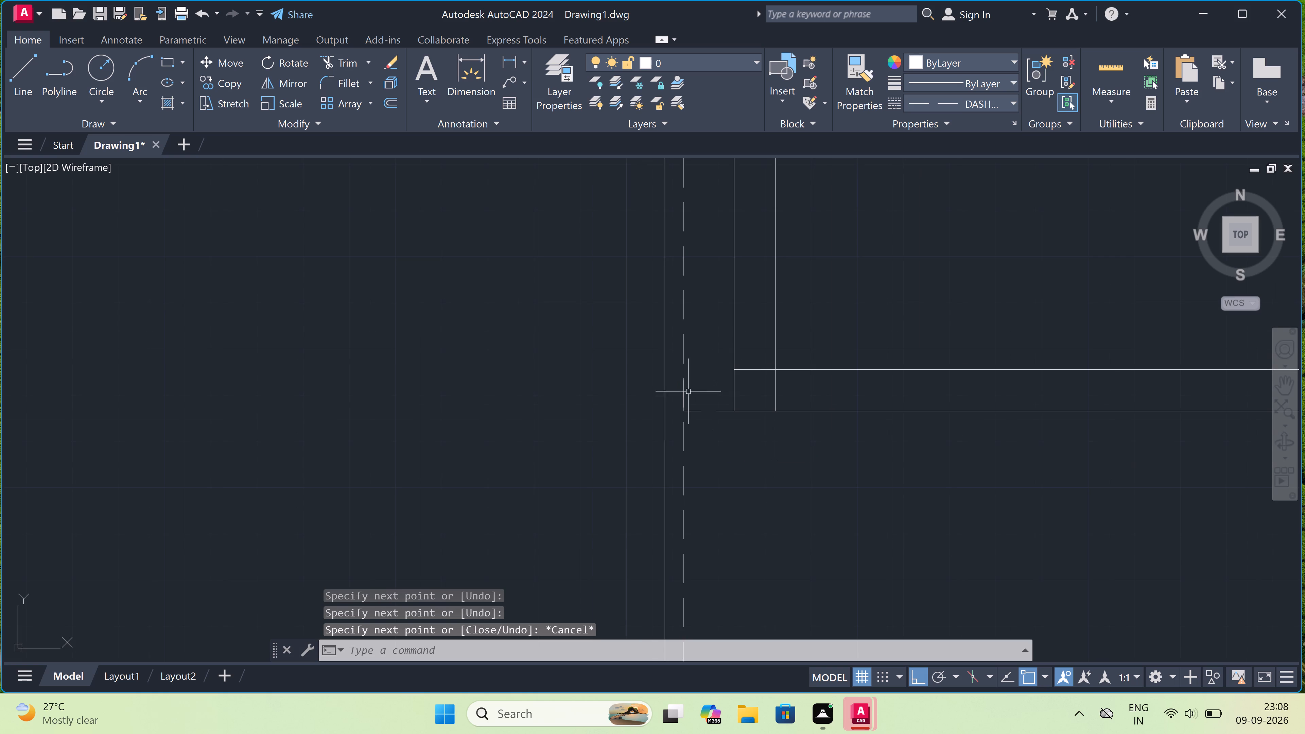
key(t)
key(r)
key(space)
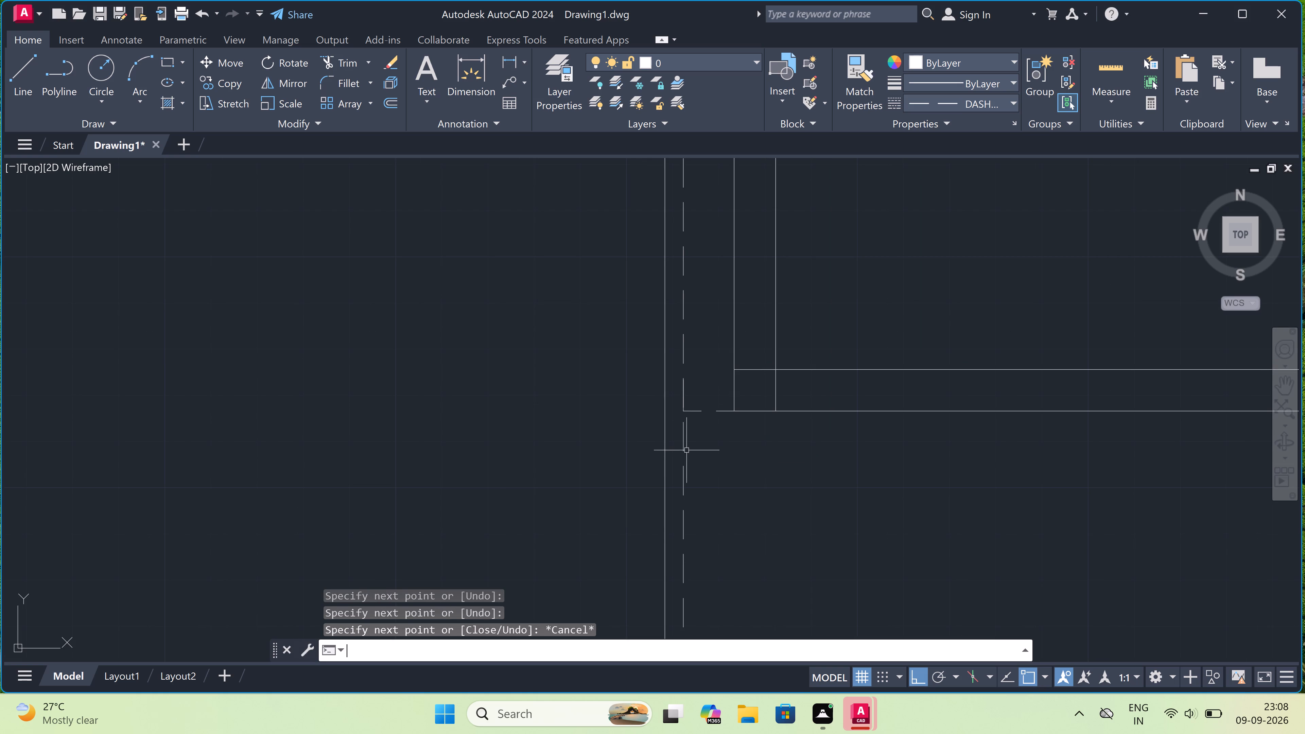
click(681, 441)
click(686, 438)
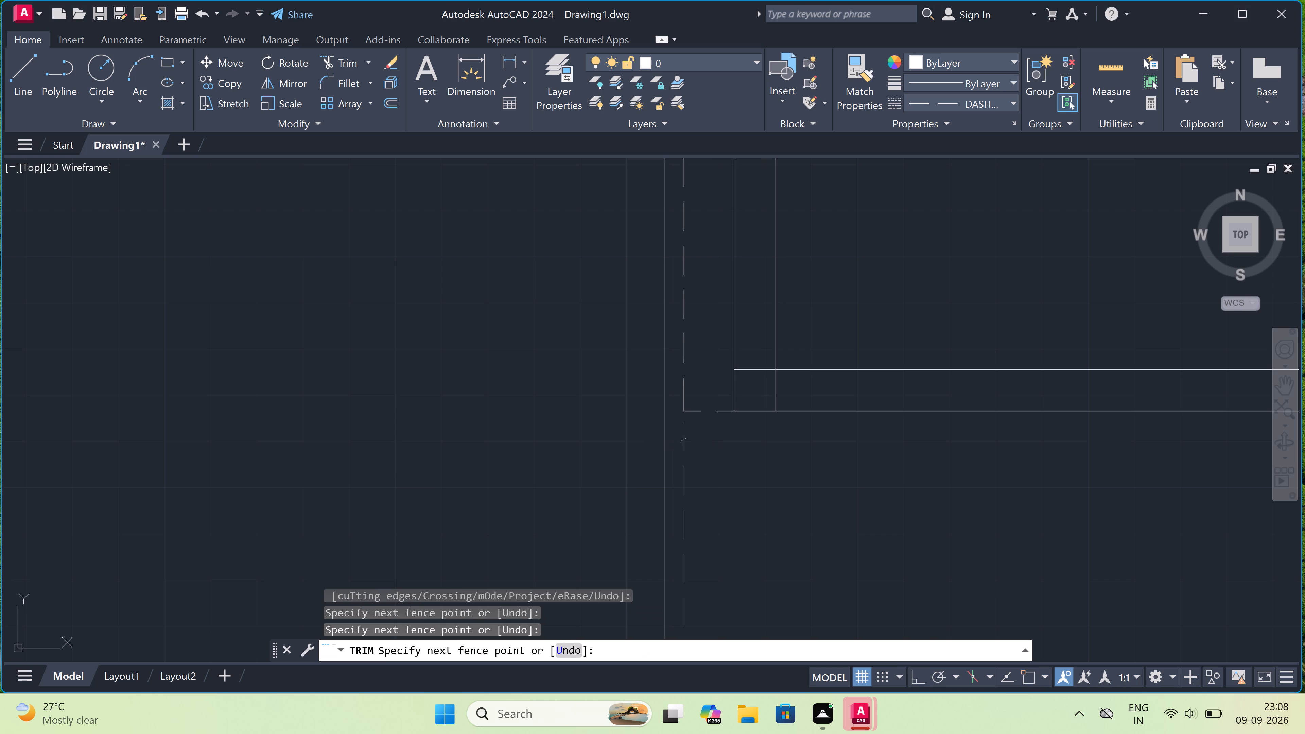
scroll(686, 438, down, 4)
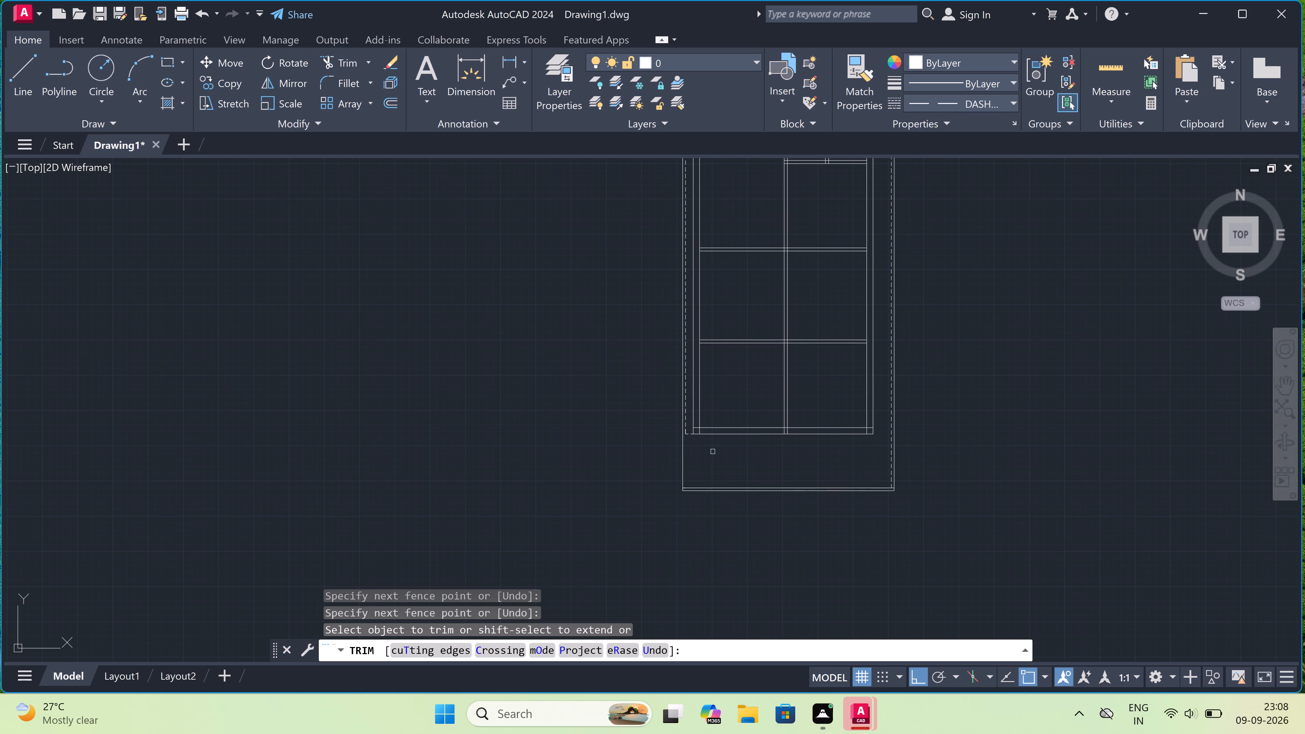
key(Escape)
Set the linetype to ByLayer and draw a solid vertical line from the left dashed corner down to the upper front line.
key(l)
key(space)
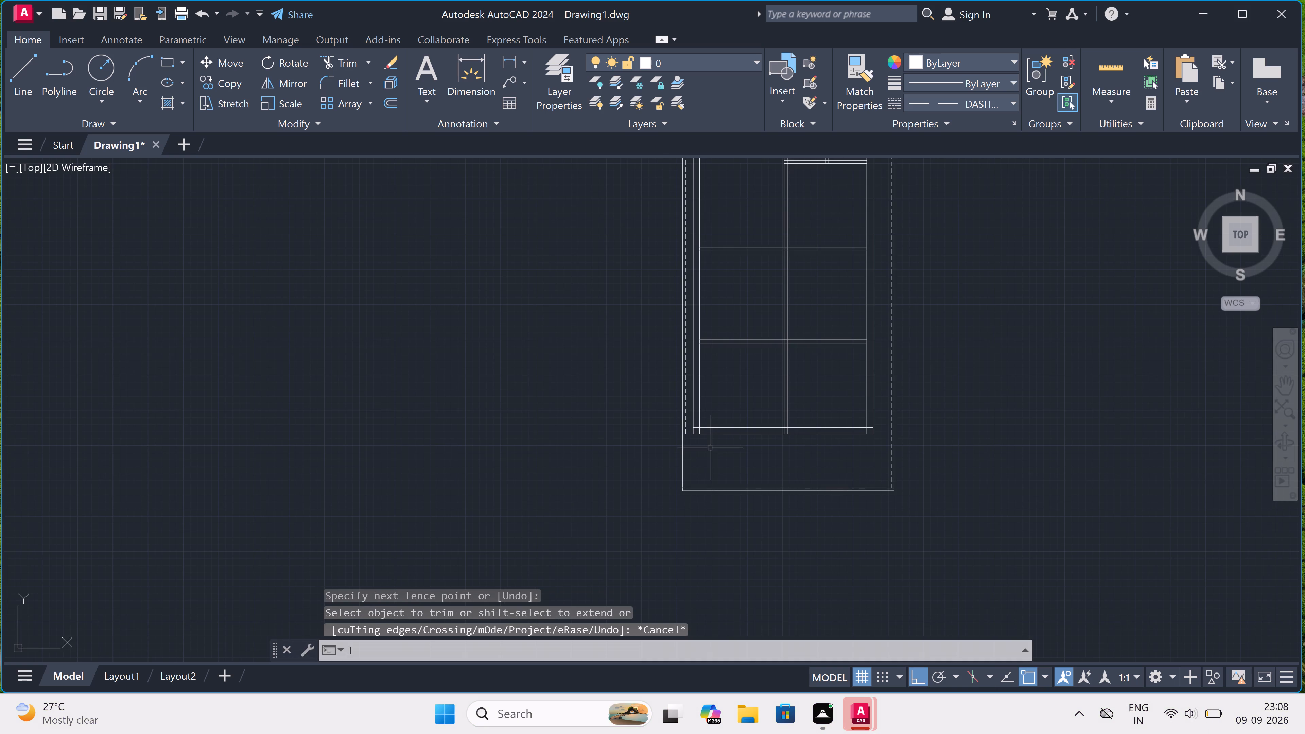
scroll(691, 445, up, 5)
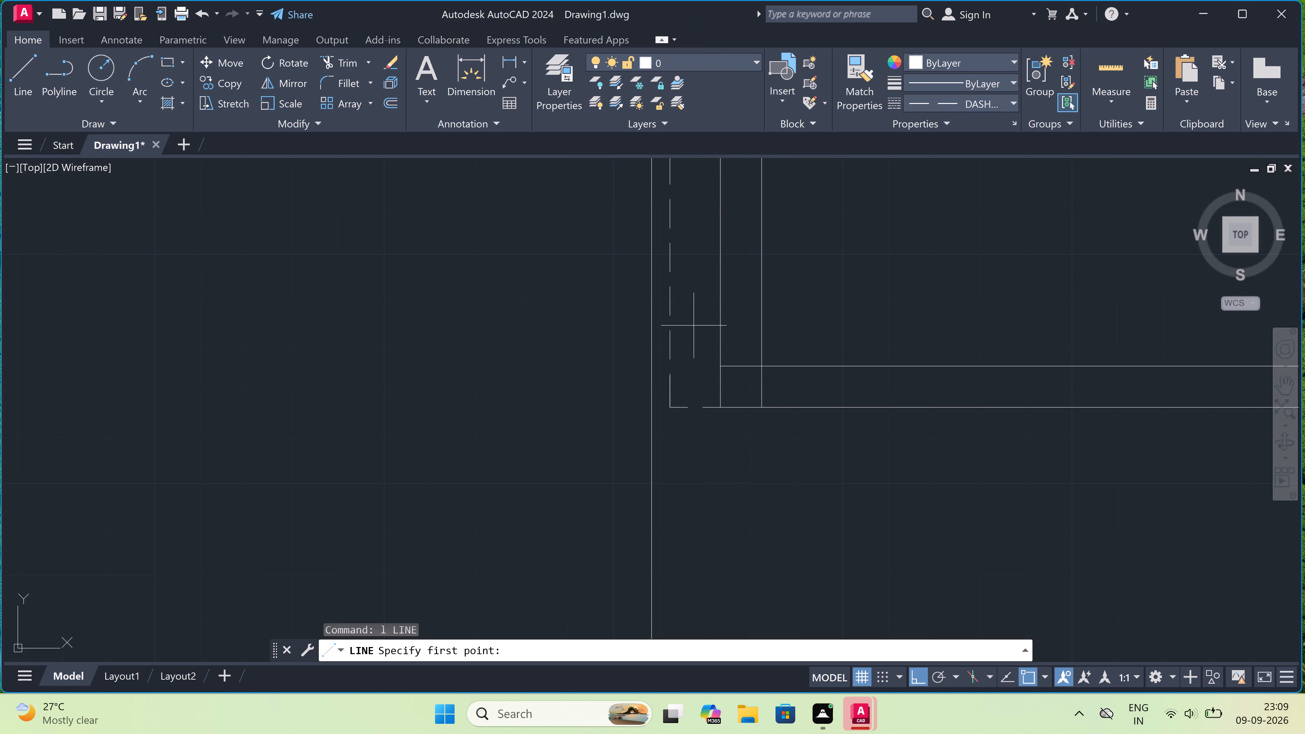
scroll(524, 319, down, 4)
scroll(538, 348, up, 5)
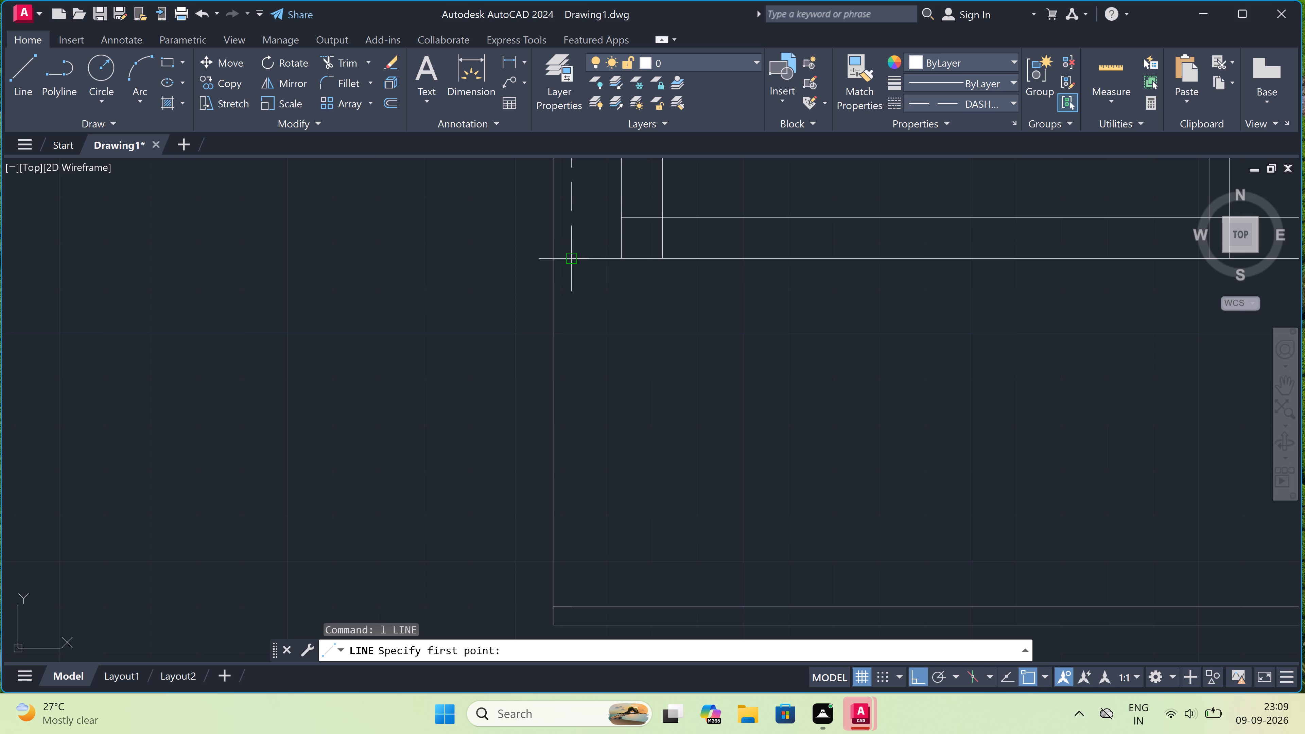
click(928, 97)
click(939, 117)
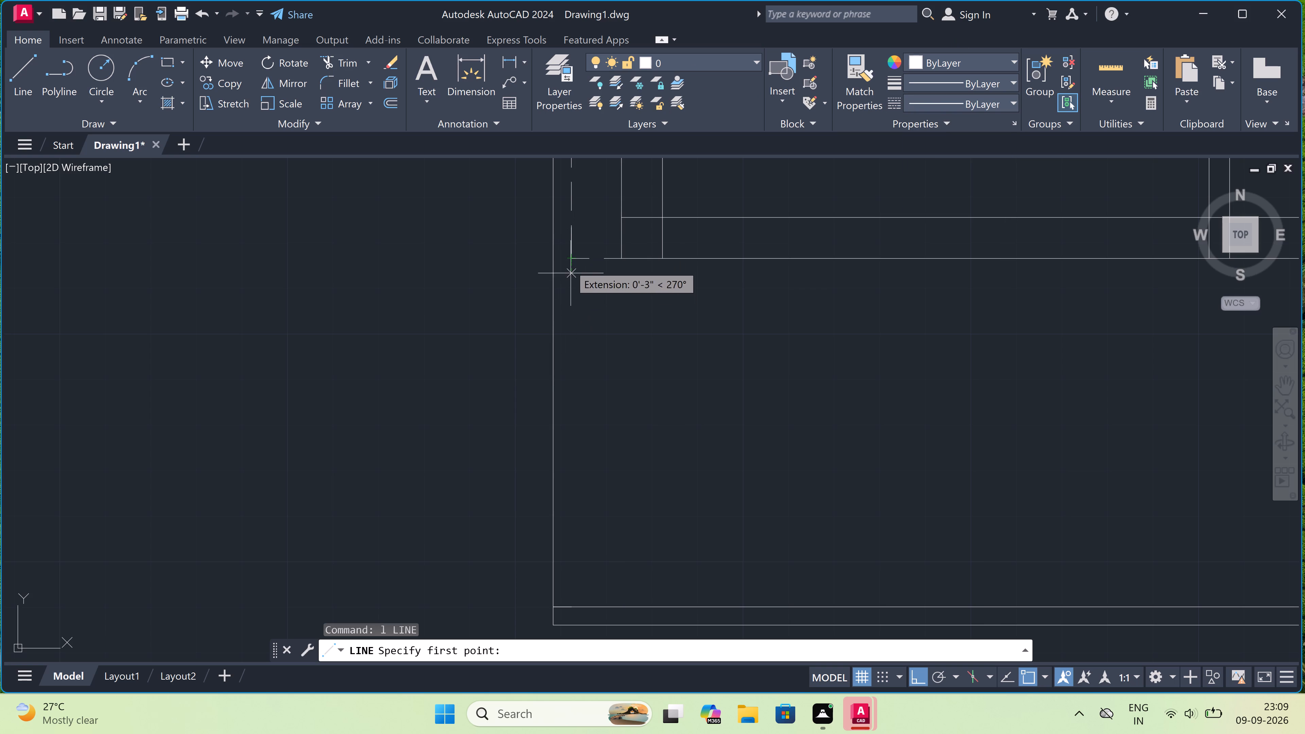
drag(571, 258, 576, 310)
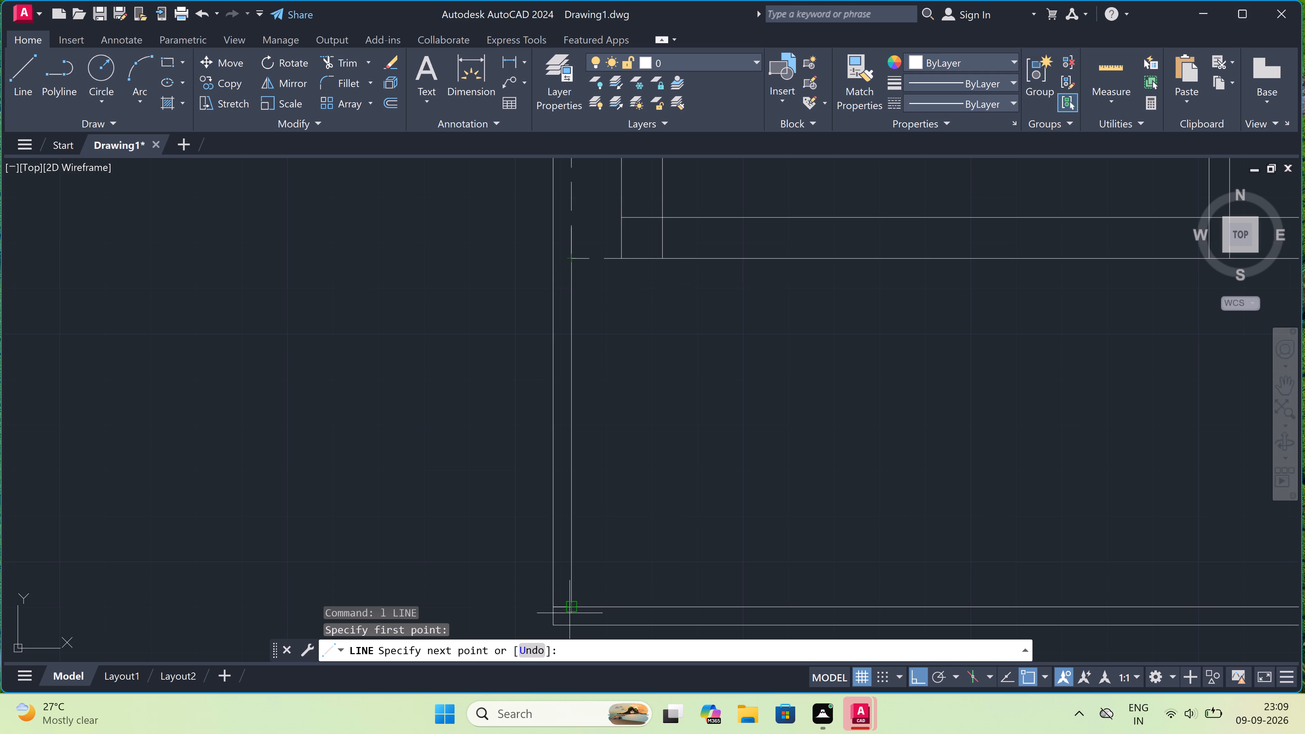
click(572, 604)
key(Escape)
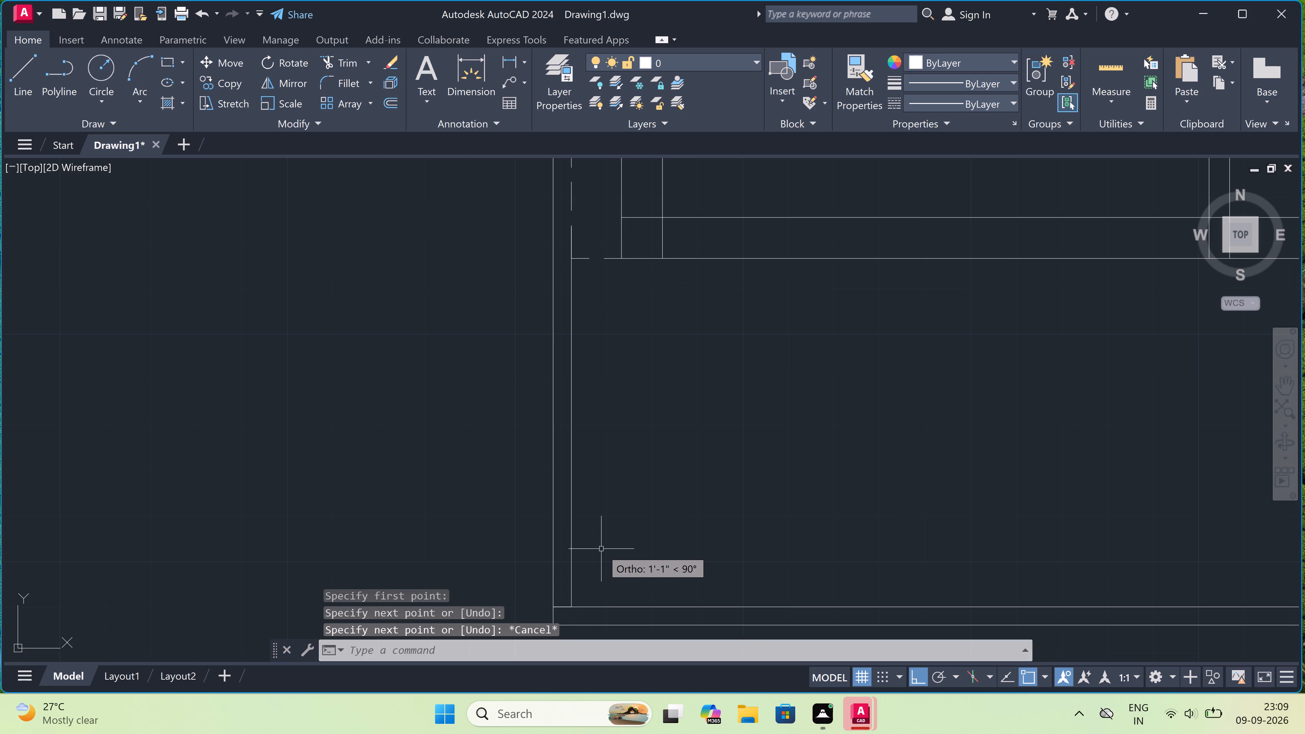
Trim the piece of the upper front line between the left boundary and the new solid vertical line.
key(t)
key(r)
key(space)
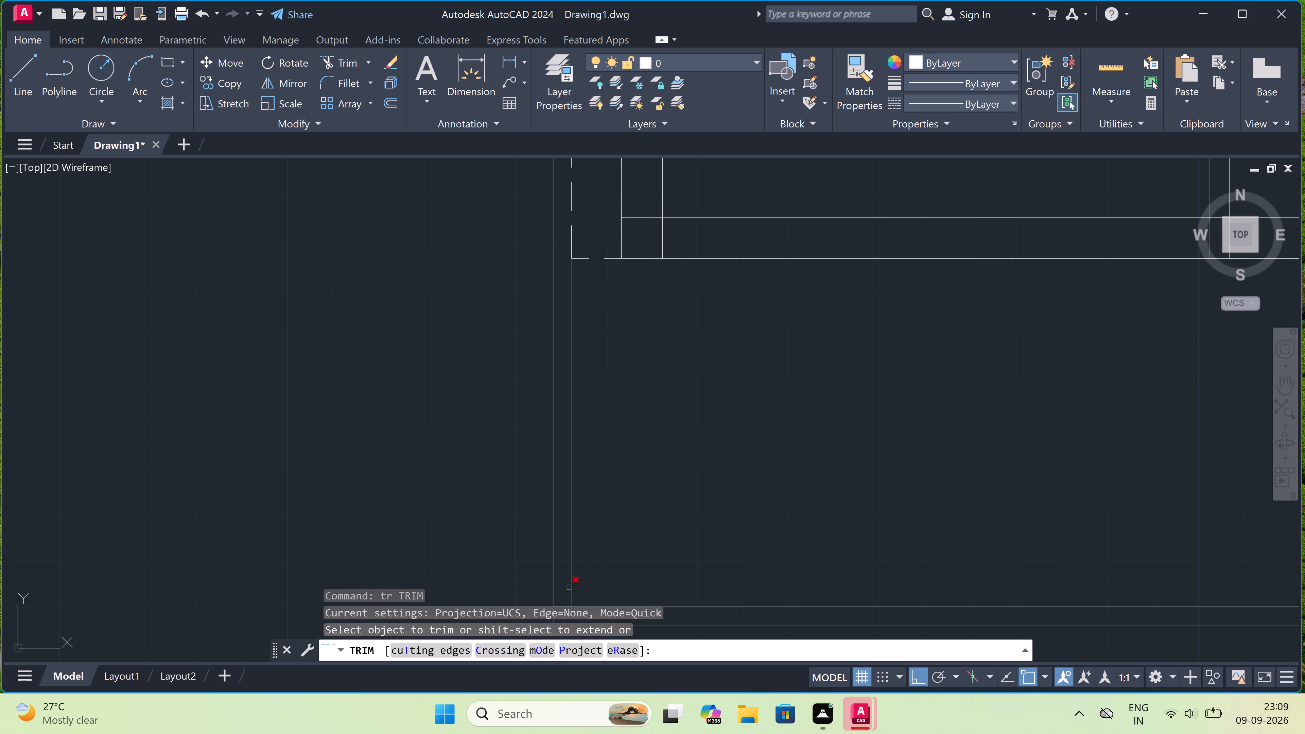
scroll(562, 593, down, 3)
scroll(562, 596, up, 3)
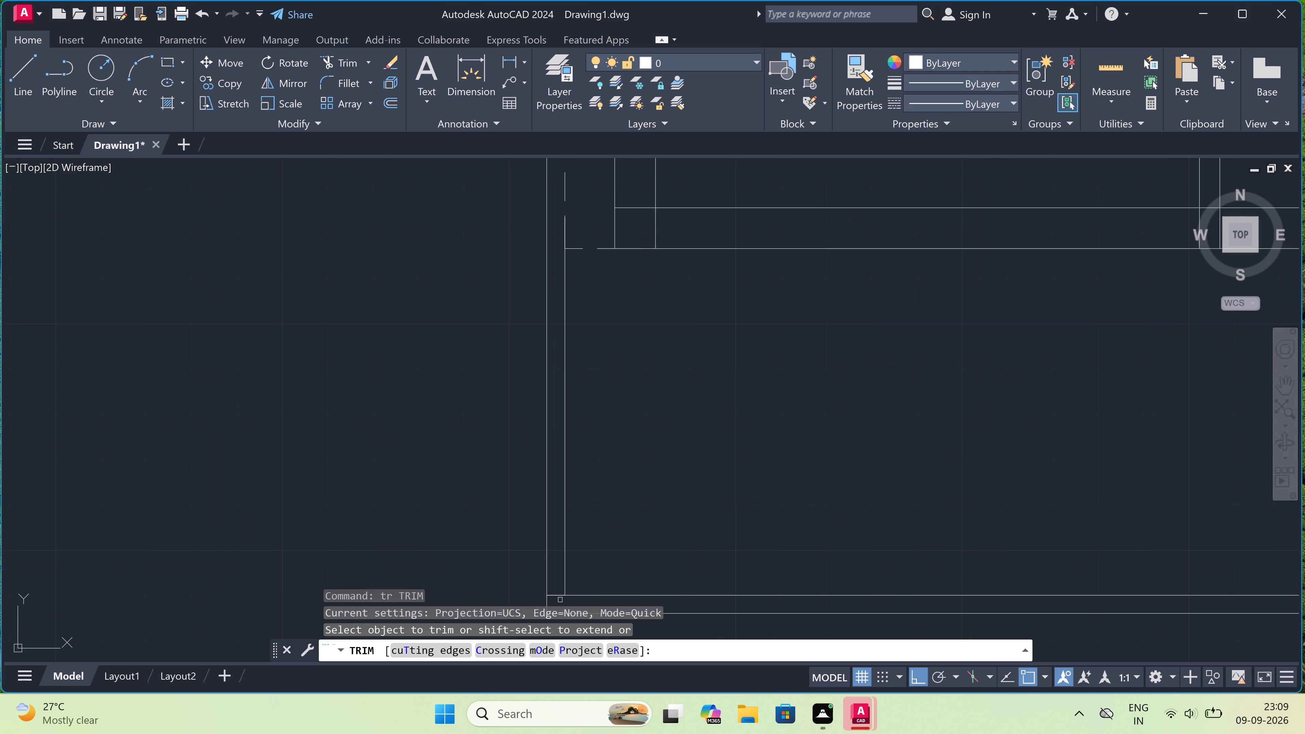
click(558, 599)
scroll(553, 552, down, 4)
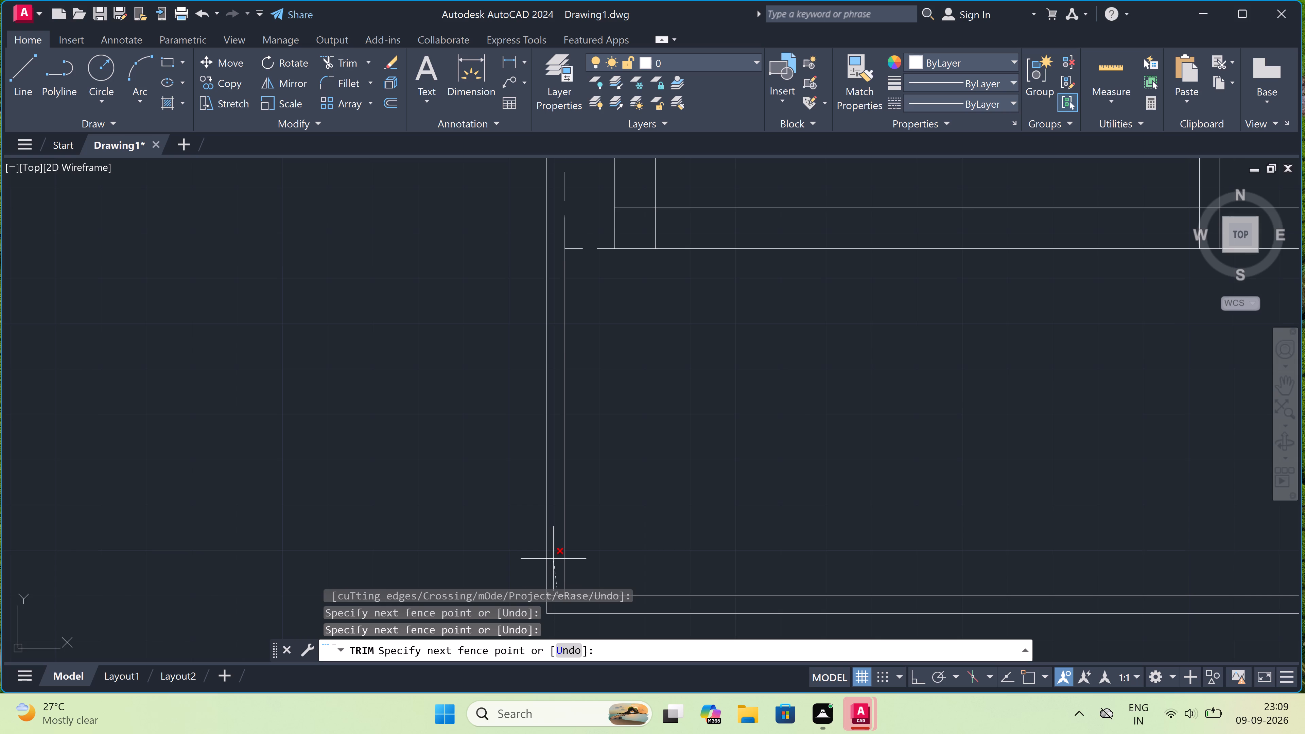
scroll(553, 552, up, 2)
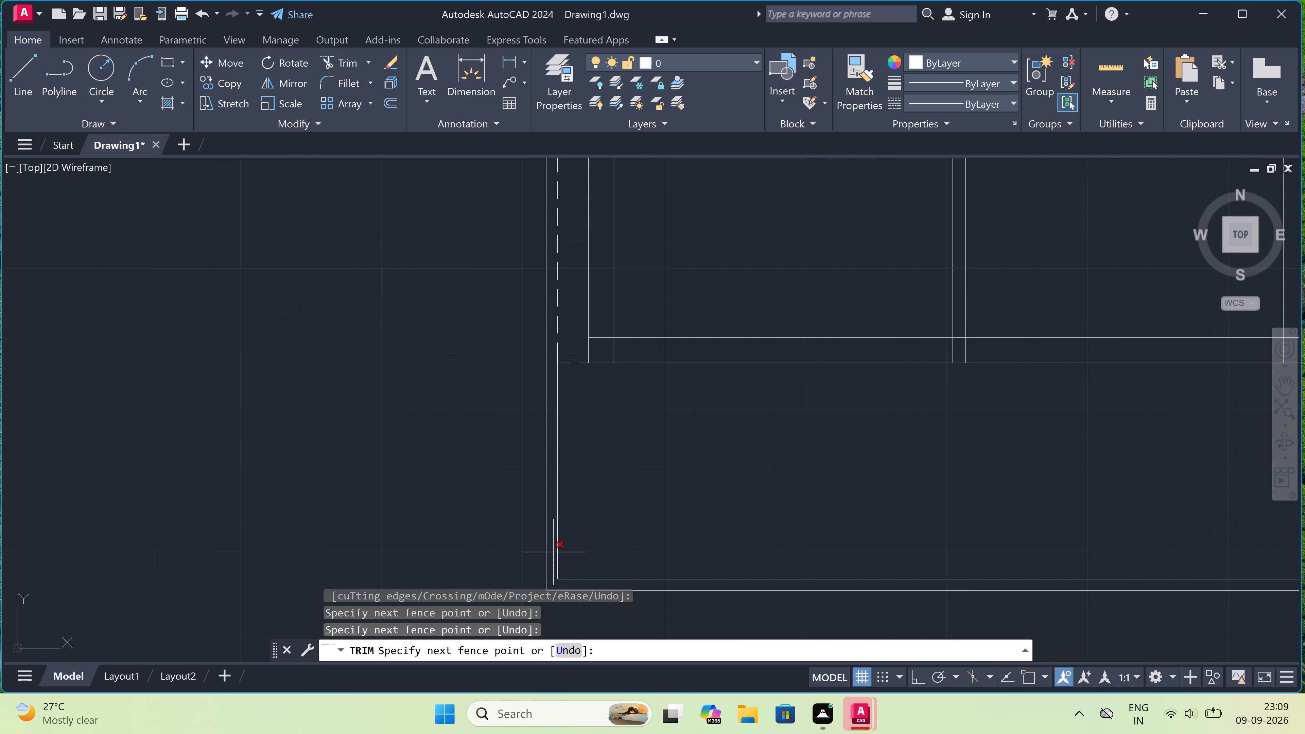
click(553, 552)
scroll(553, 552, down, 5)
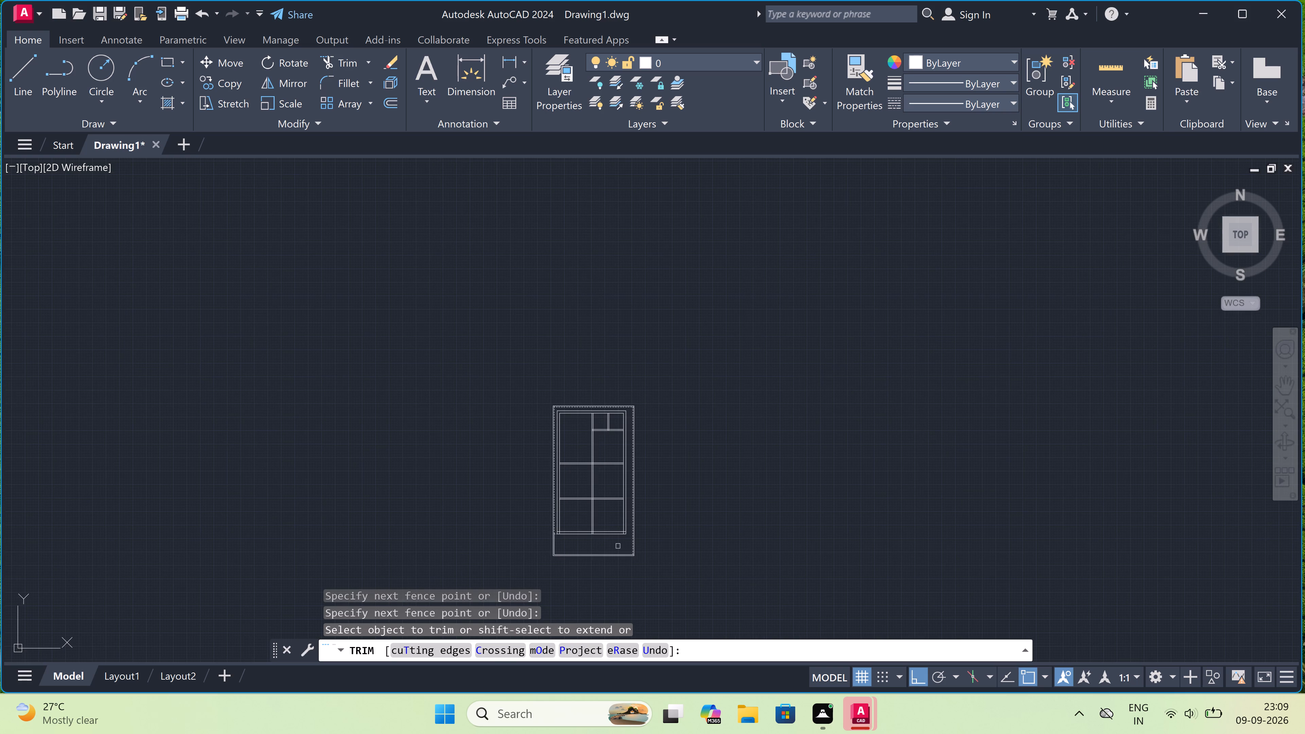
Trim the stub of the left vertical dashed line above the rear dashed line.
scroll(550, 402, up, 4)
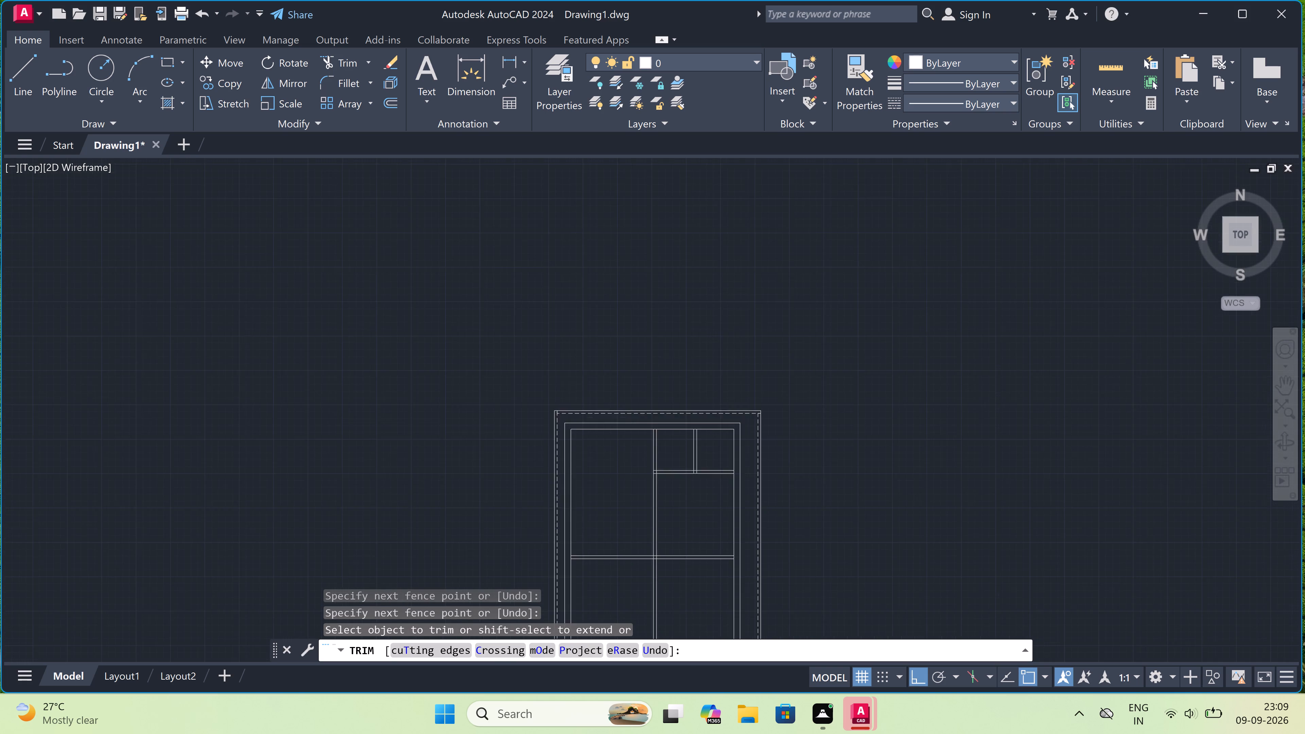
scroll(569, 426, up, 6)
drag(560, 425, 538, 428)
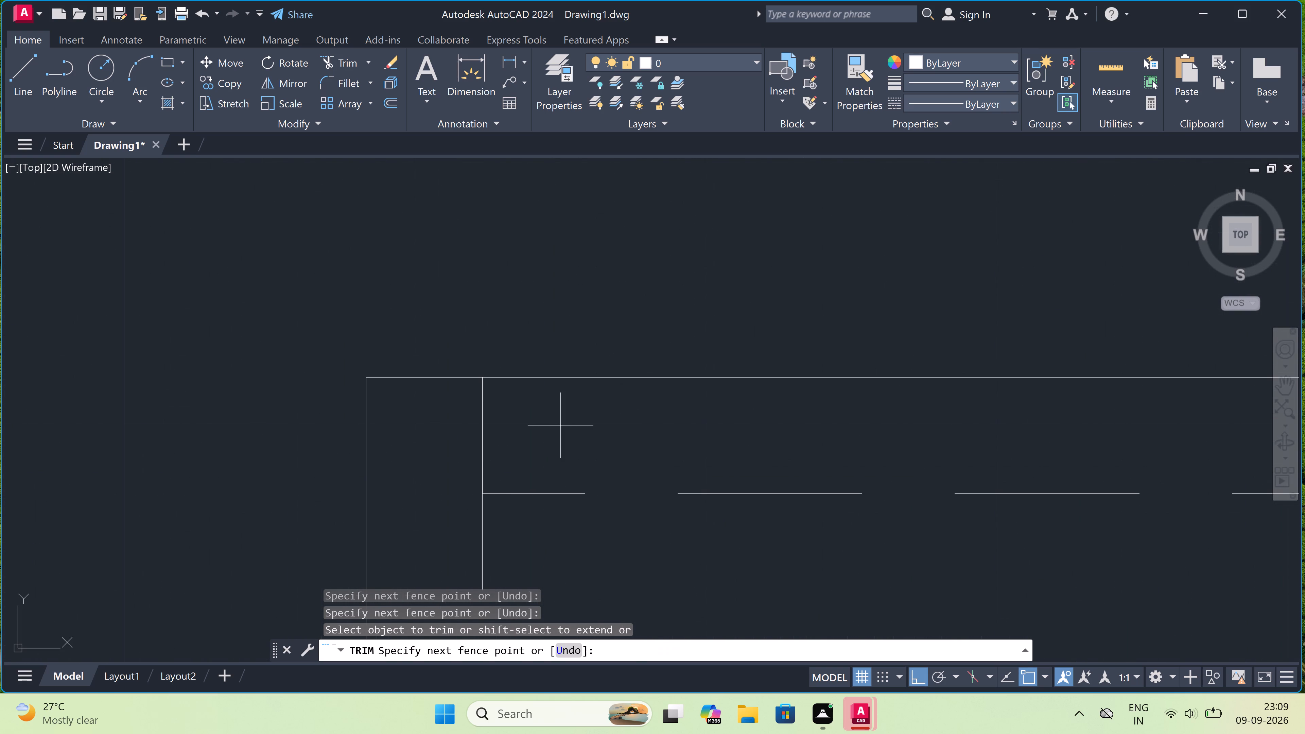
click(478, 430)
scroll(478, 430, down, 5)
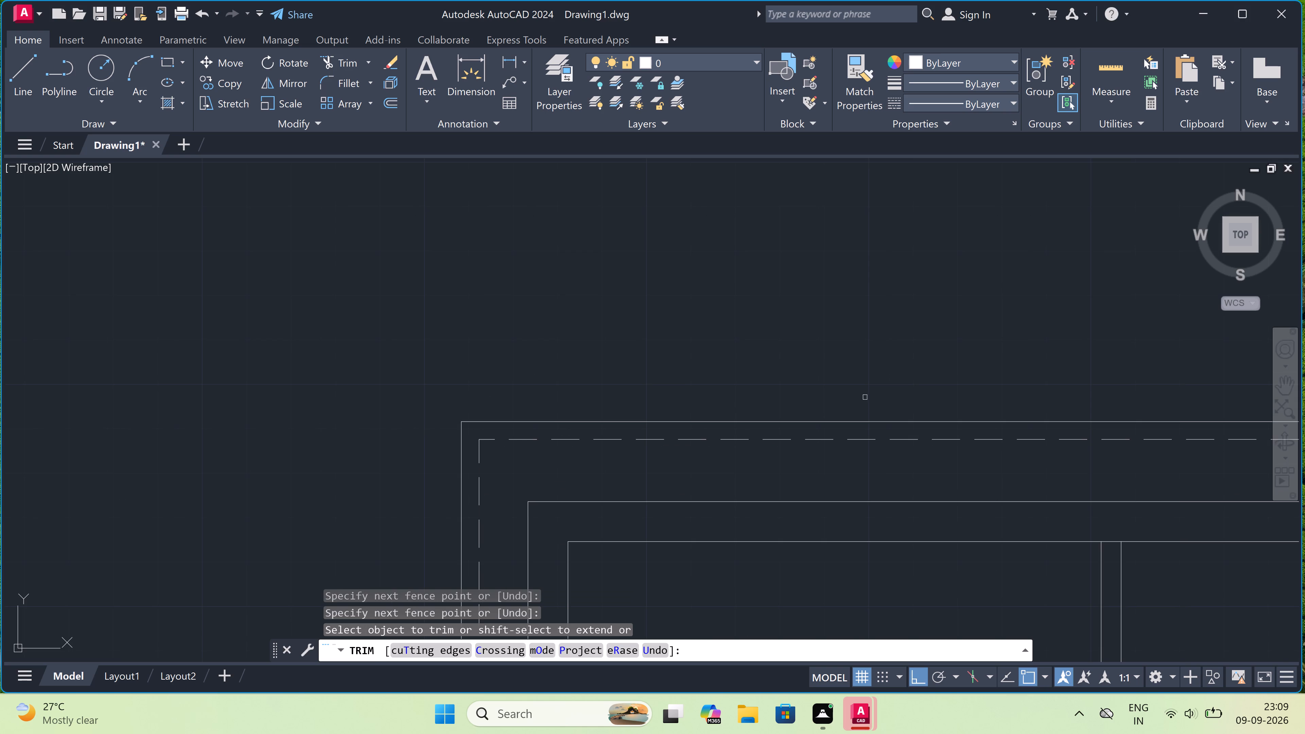
Trim the stub of the rear dashed line beyond the right vertical dashed line, at the rear-right plot corner.
scroll(980, 408, down, 7)
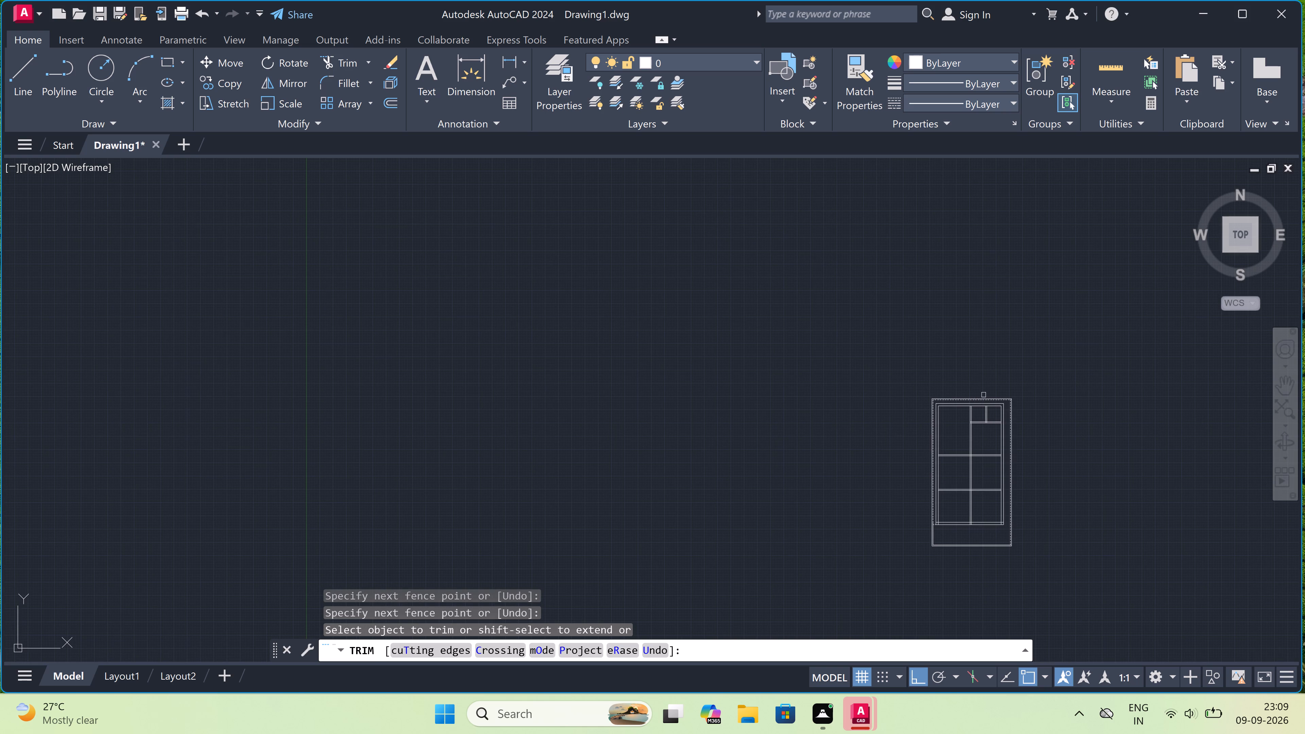
scroll(1007, 399, up, 9)
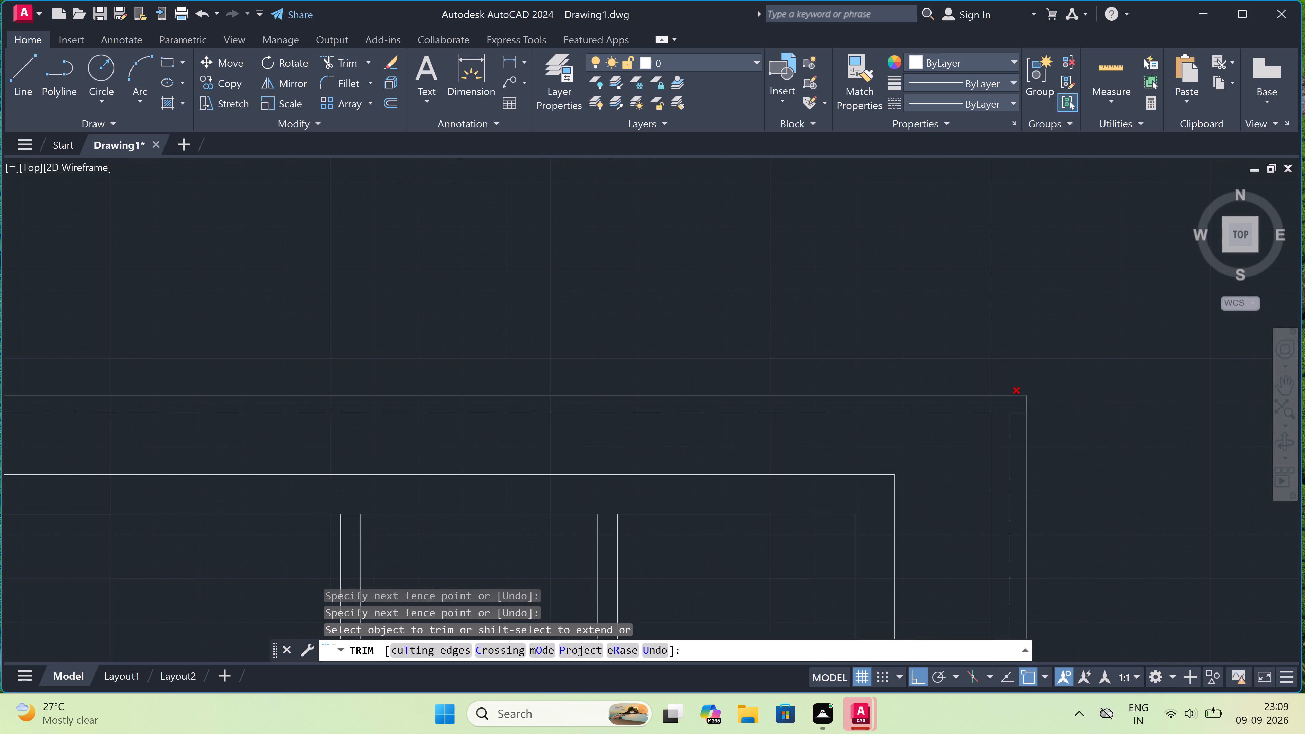
scroll(1010, 398, up, 1)
click(1025, 418)
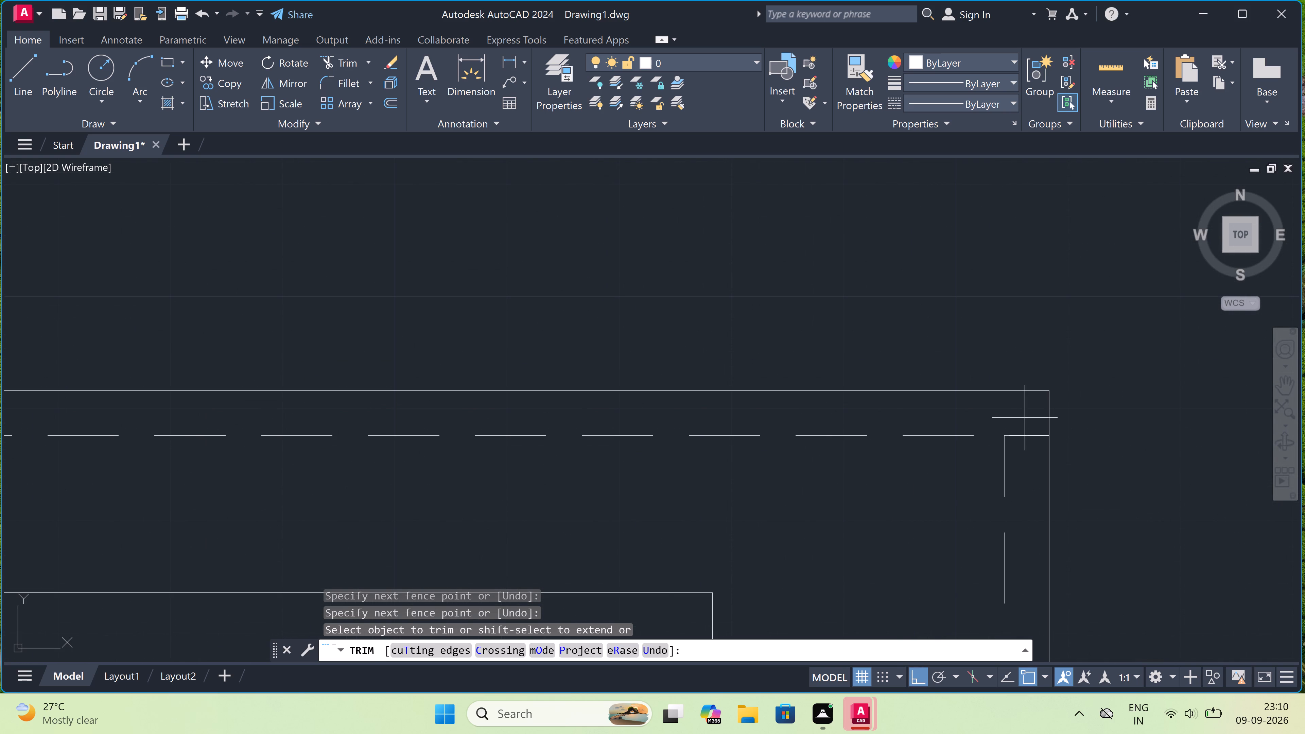
click(1023, 458)
scroll(1020, 436, down, 4)
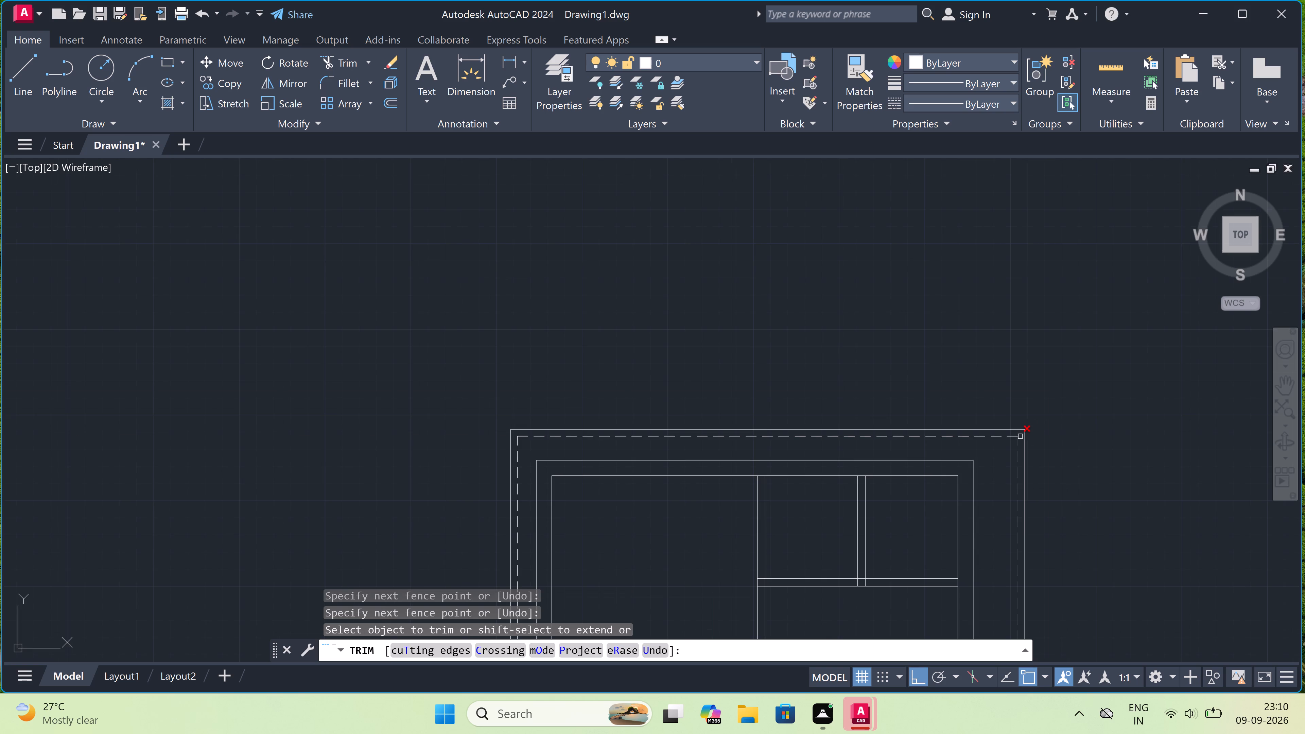
key(Escape)
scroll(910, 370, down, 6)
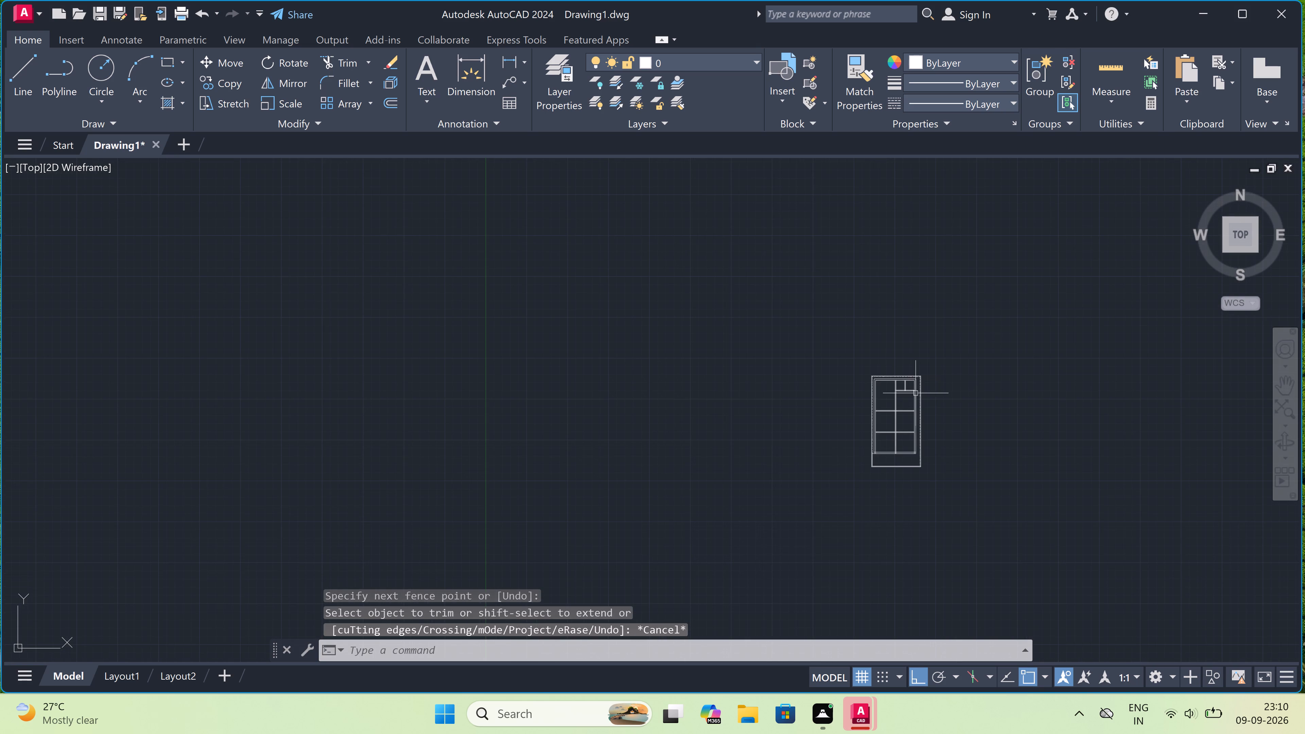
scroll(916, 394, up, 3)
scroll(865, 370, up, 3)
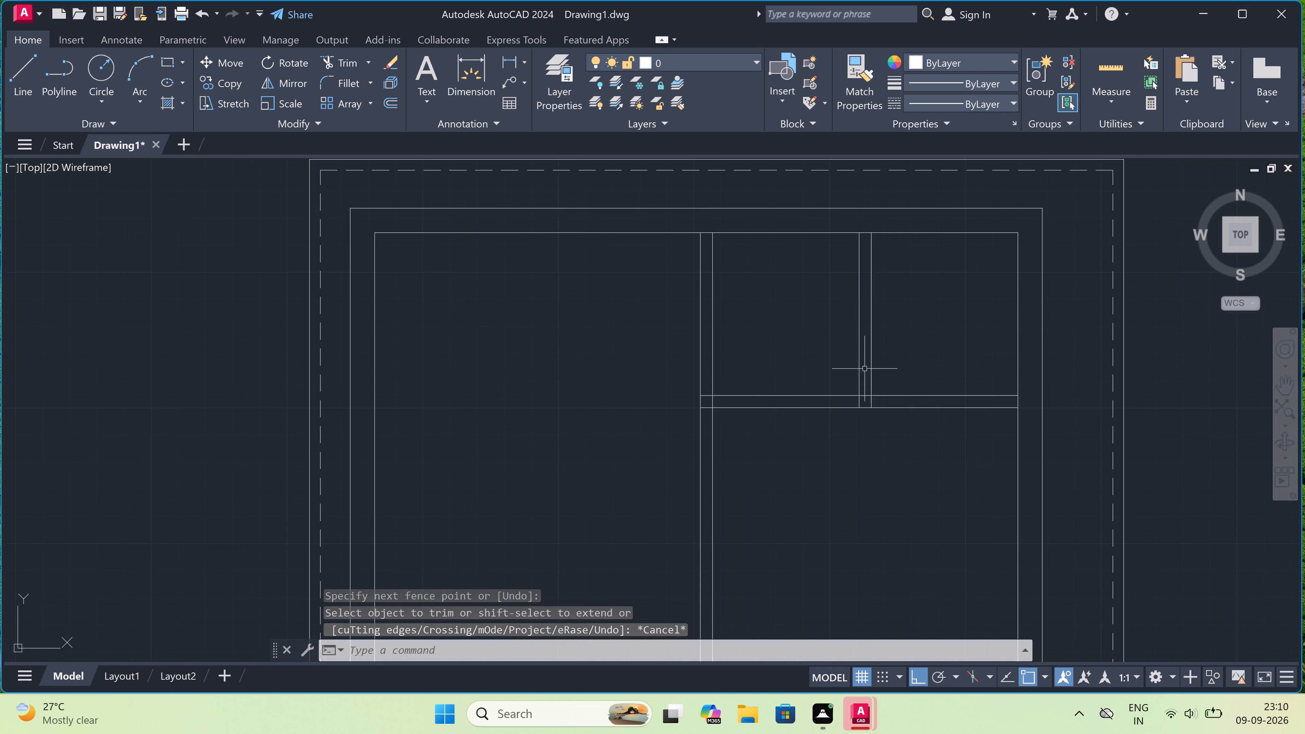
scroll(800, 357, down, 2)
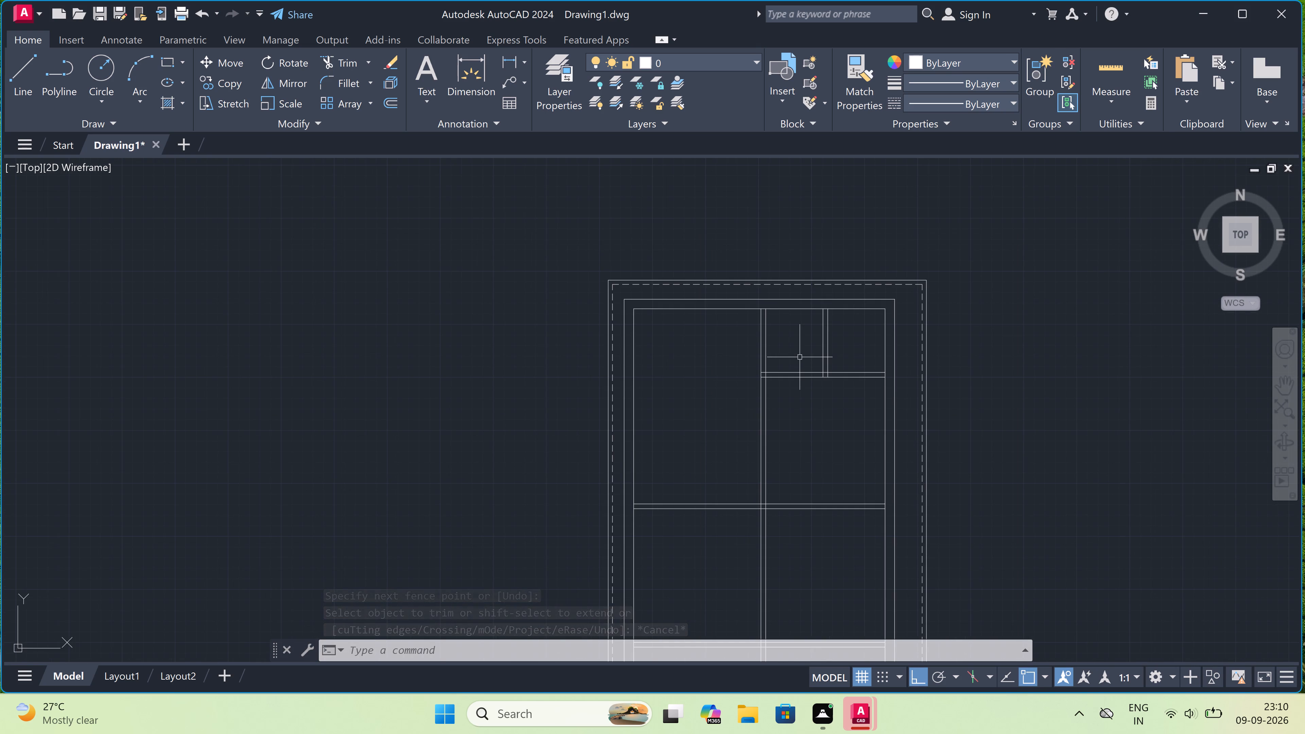
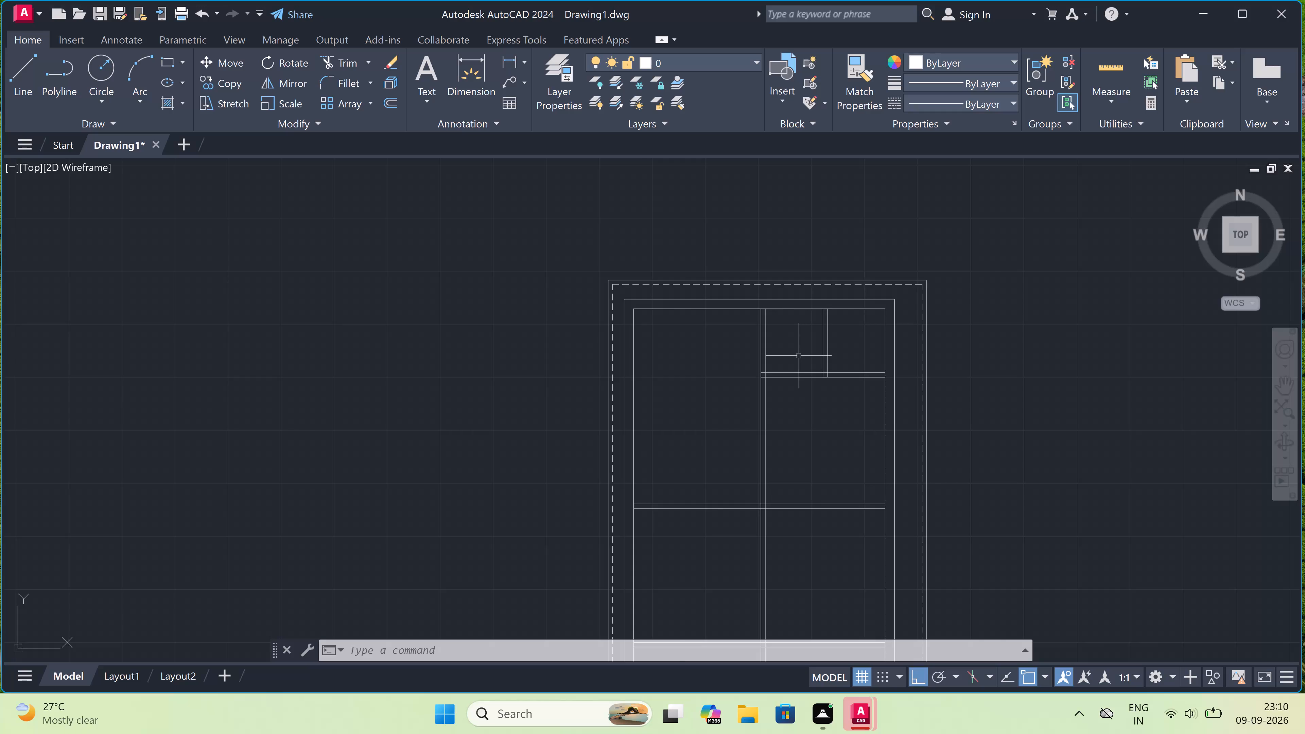
Draw a 9" by 1.5' column outline with lines inside the rear-left corner of the outer wall.
scroll(799, 356, down, 1)
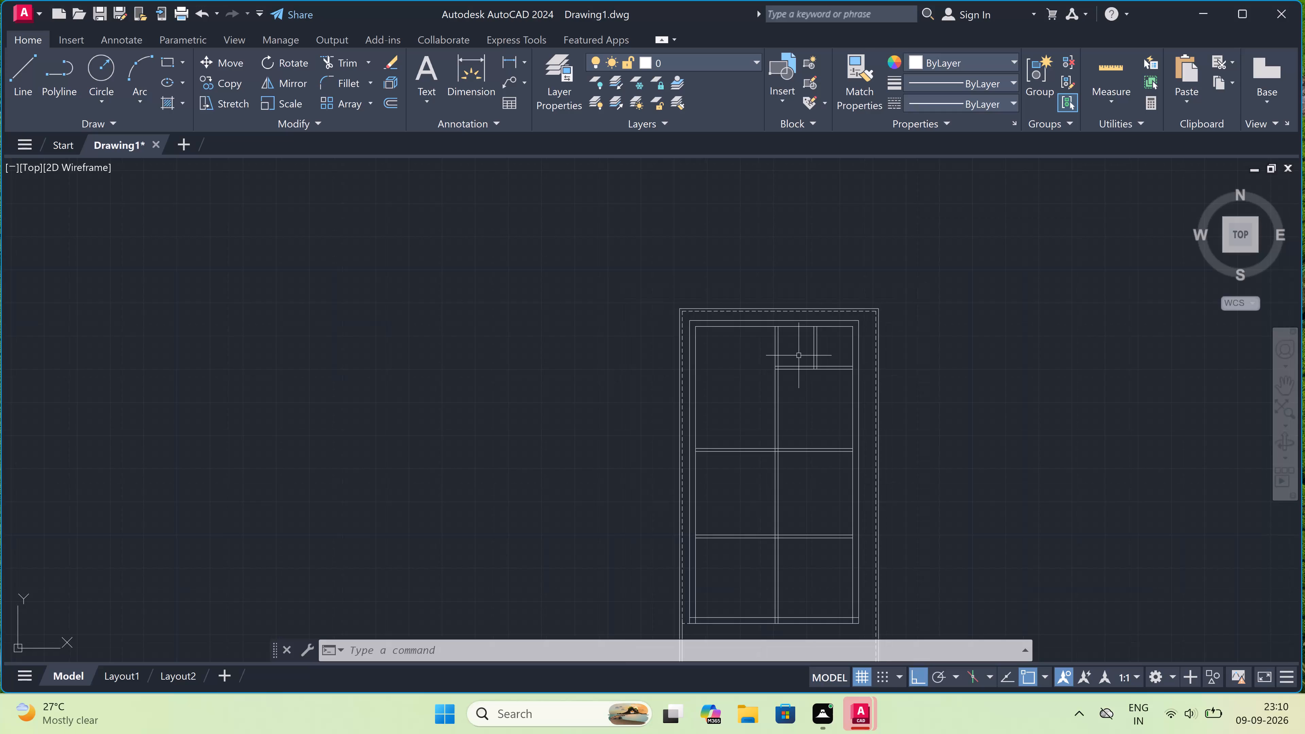
scroll(800, 350, up, 2)
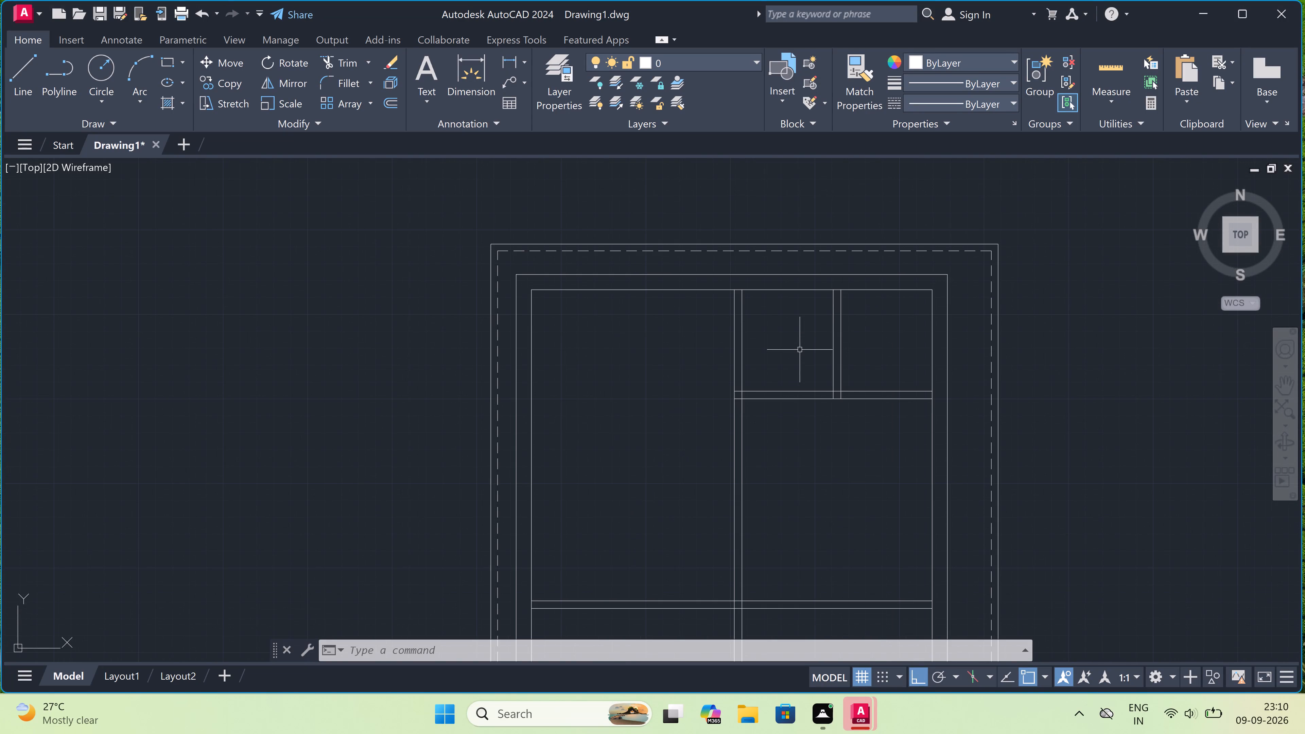
scroll(805, 313, up, 1)
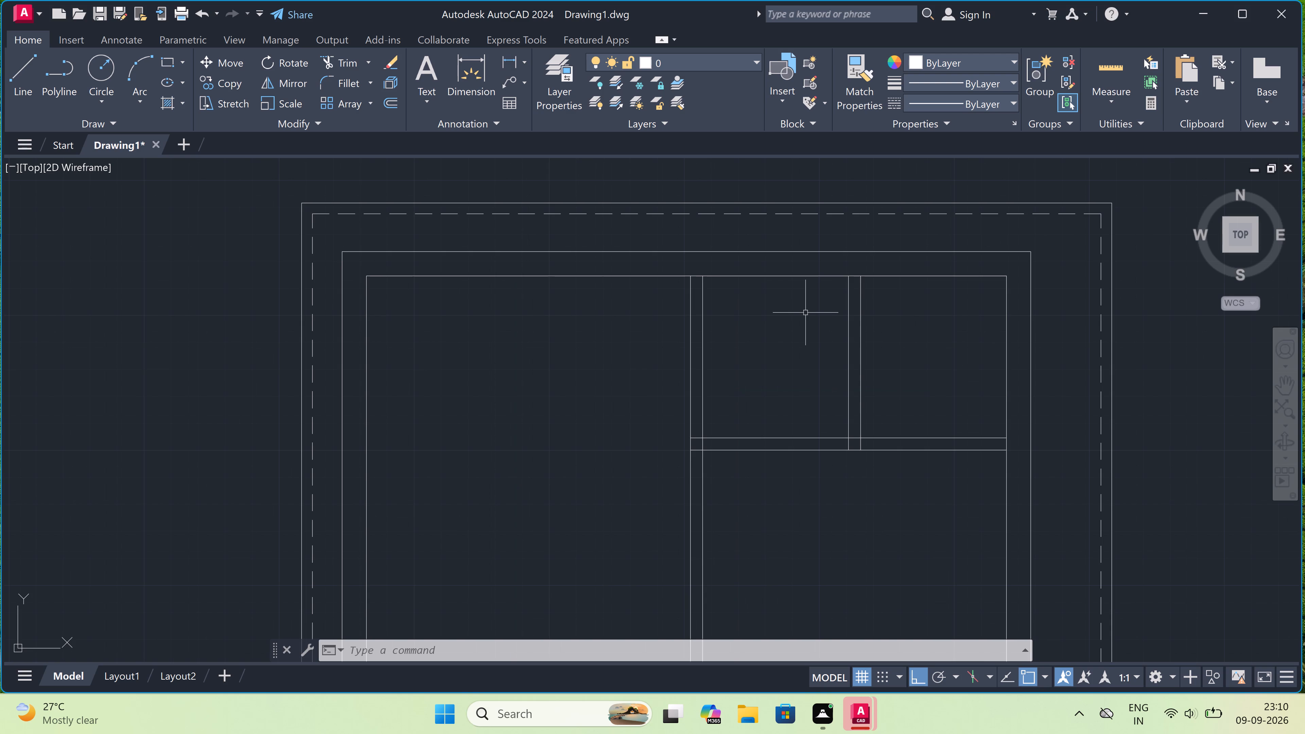
scroll(438, 238, up, 1)
text(l)
key(space)
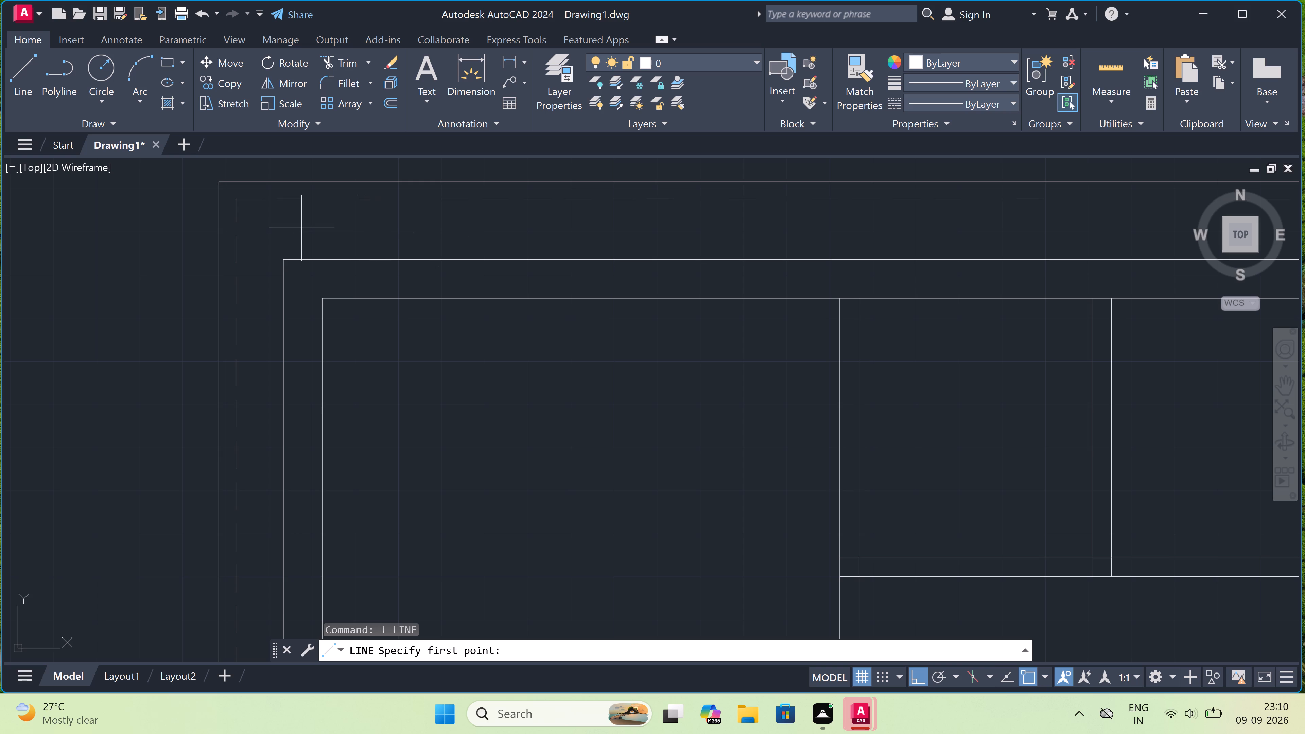
click(286, 262)
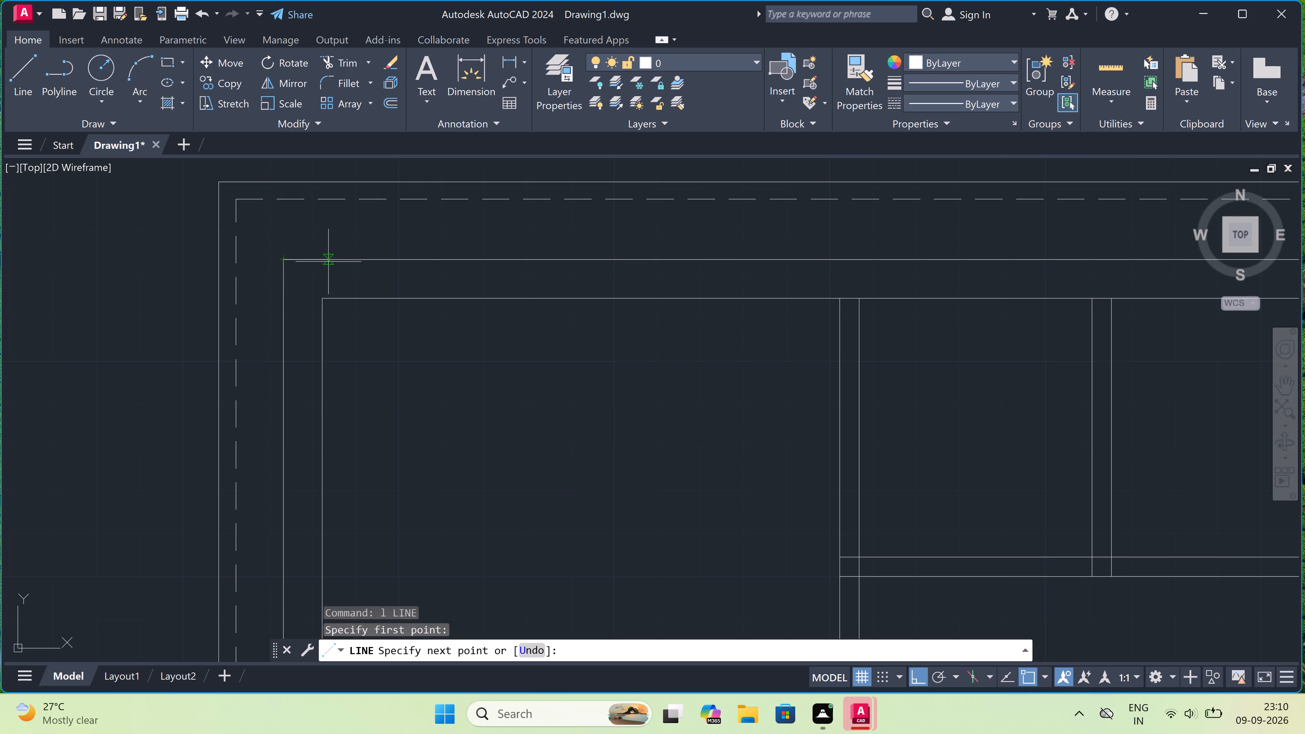
key(9)
text(")
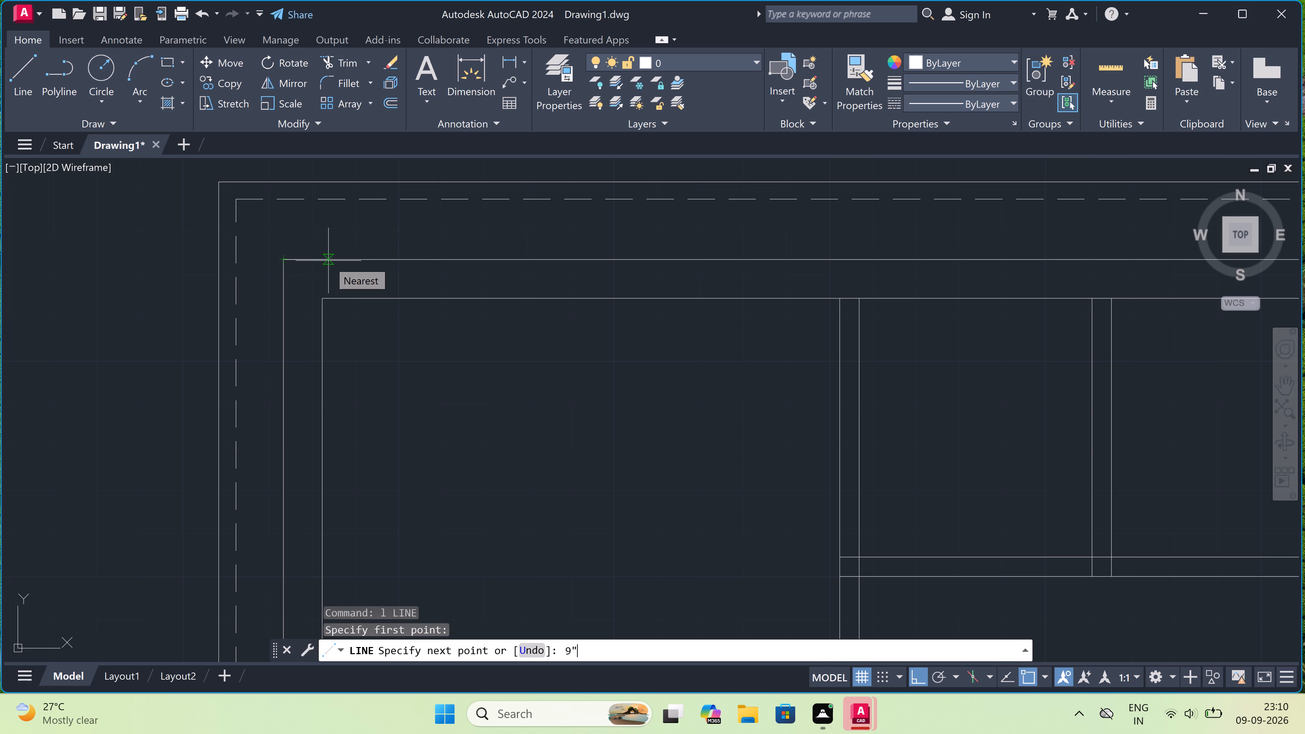
key(space)
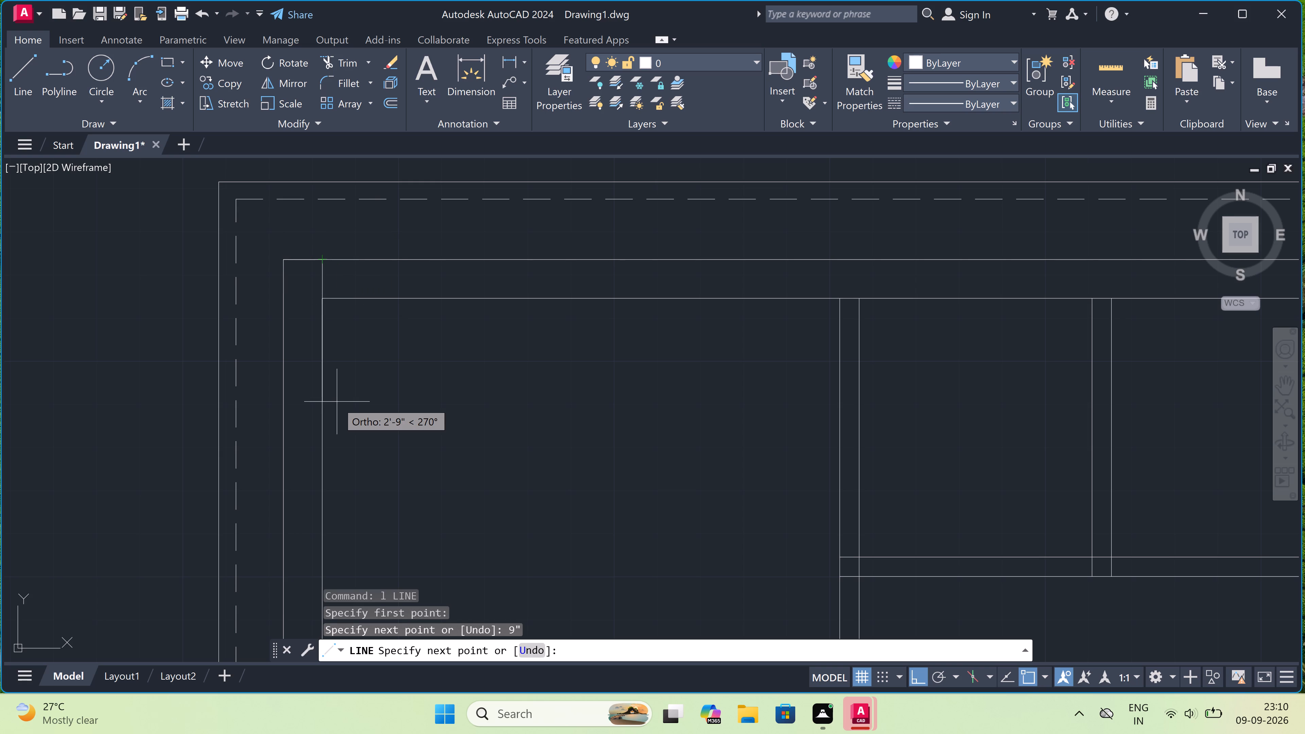
key(1)
key(period)
key(5)
text(')
key(space)
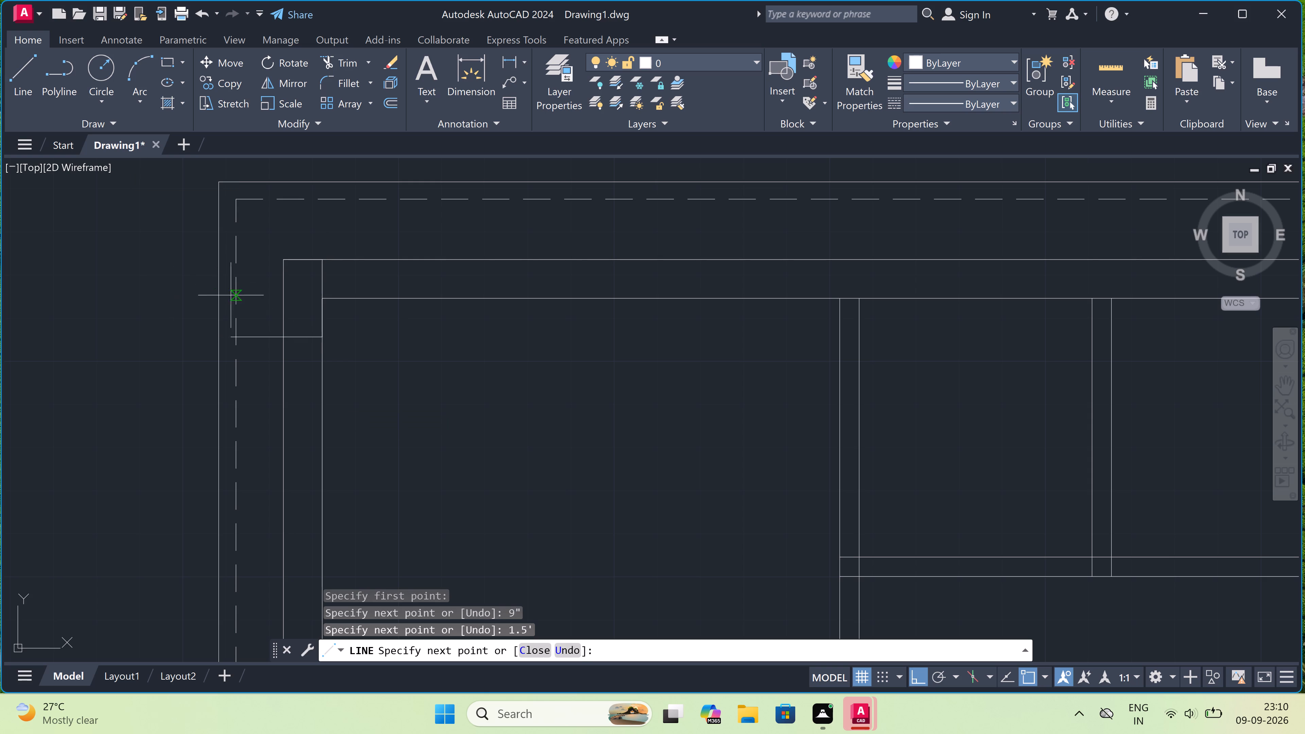
click(286, 335)
key(Escape)
Draw a 1.5' long column outline across the rear wall's thickness, extending left from the central partition's right face.
scroll(273, 344, down, 1)
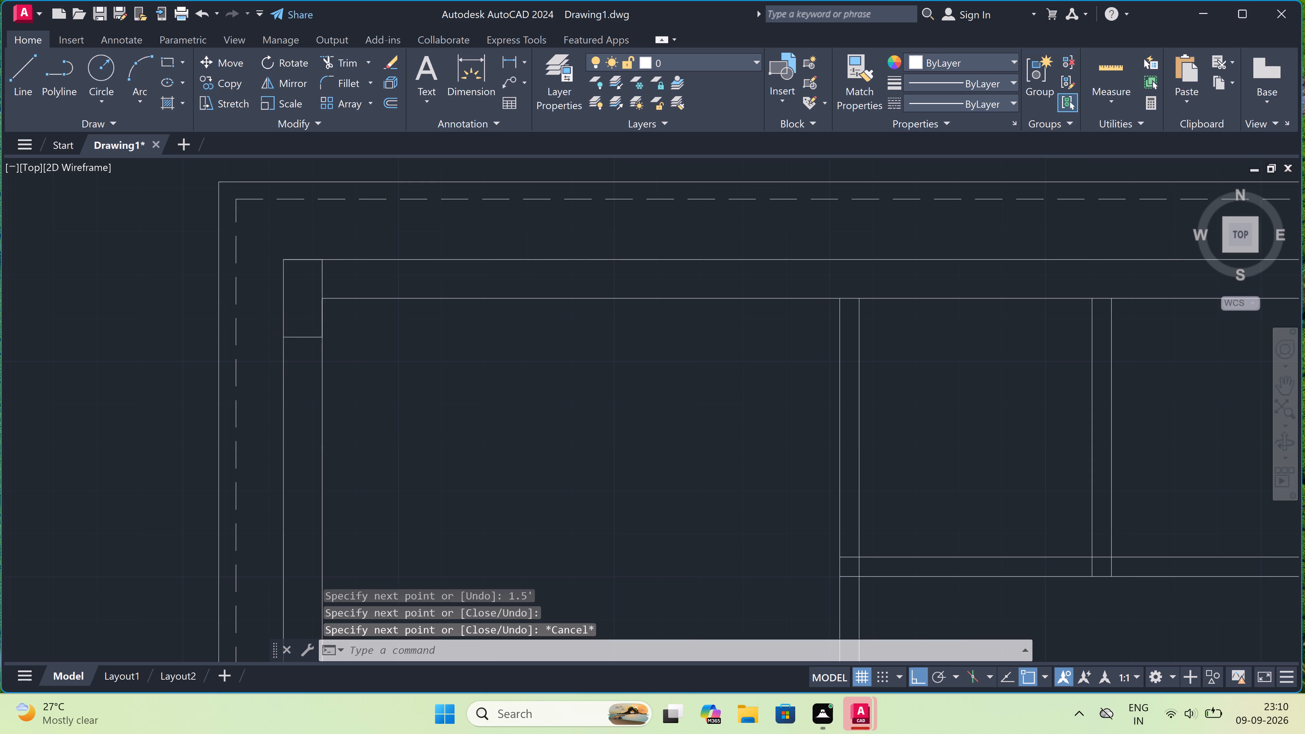
scroll(273, 344, down, 1)
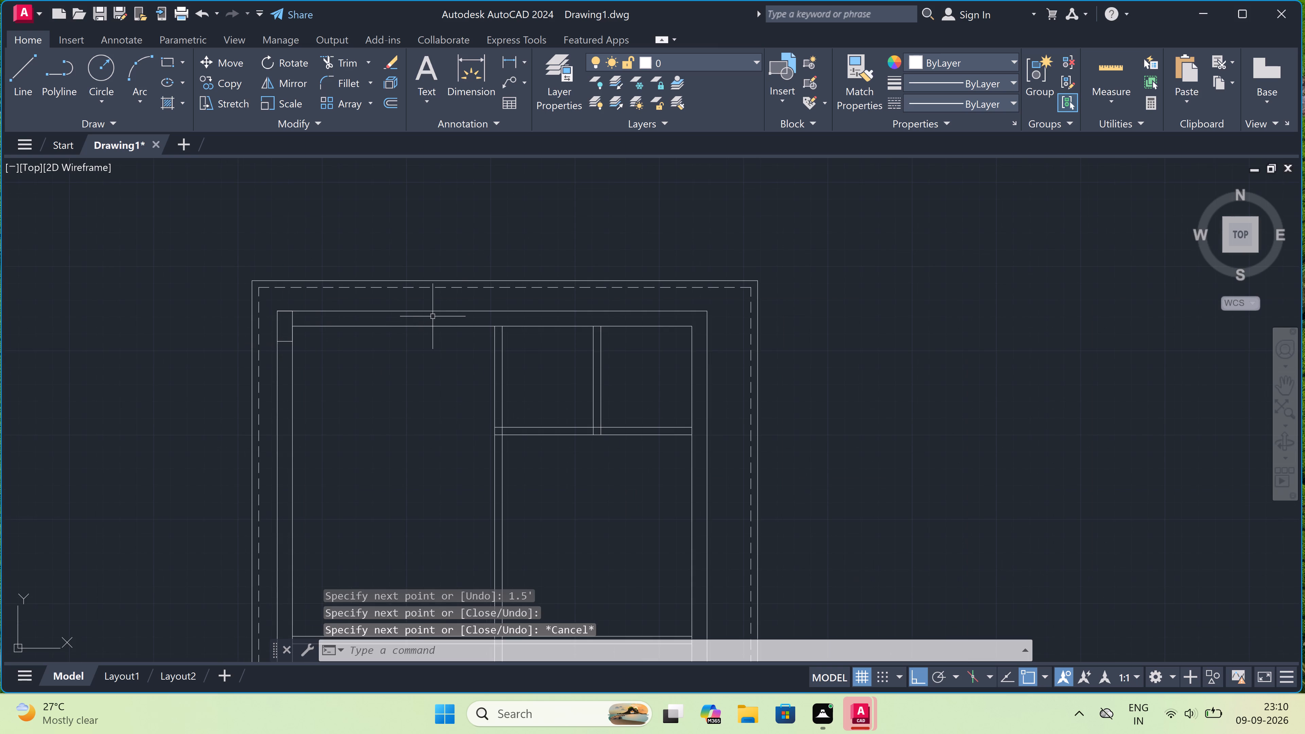
scroll(473, 312, up, 2)
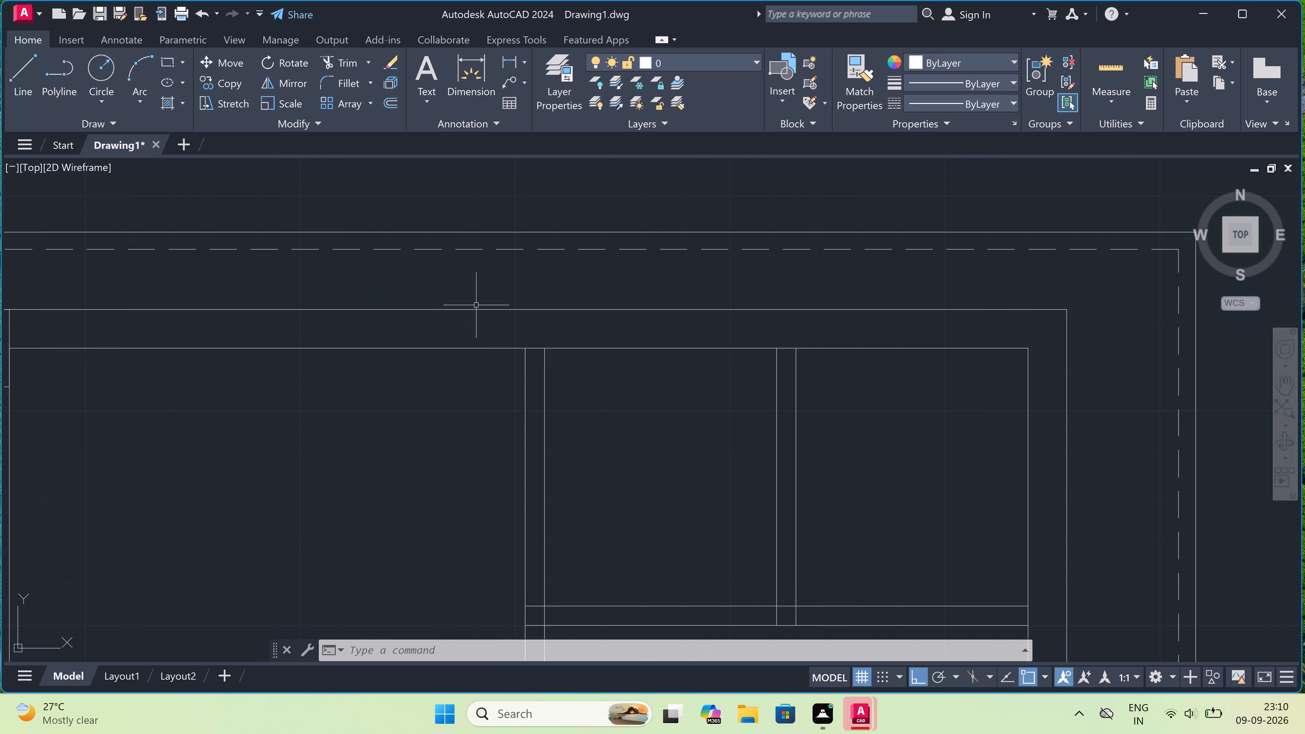
key(l)
key(space)
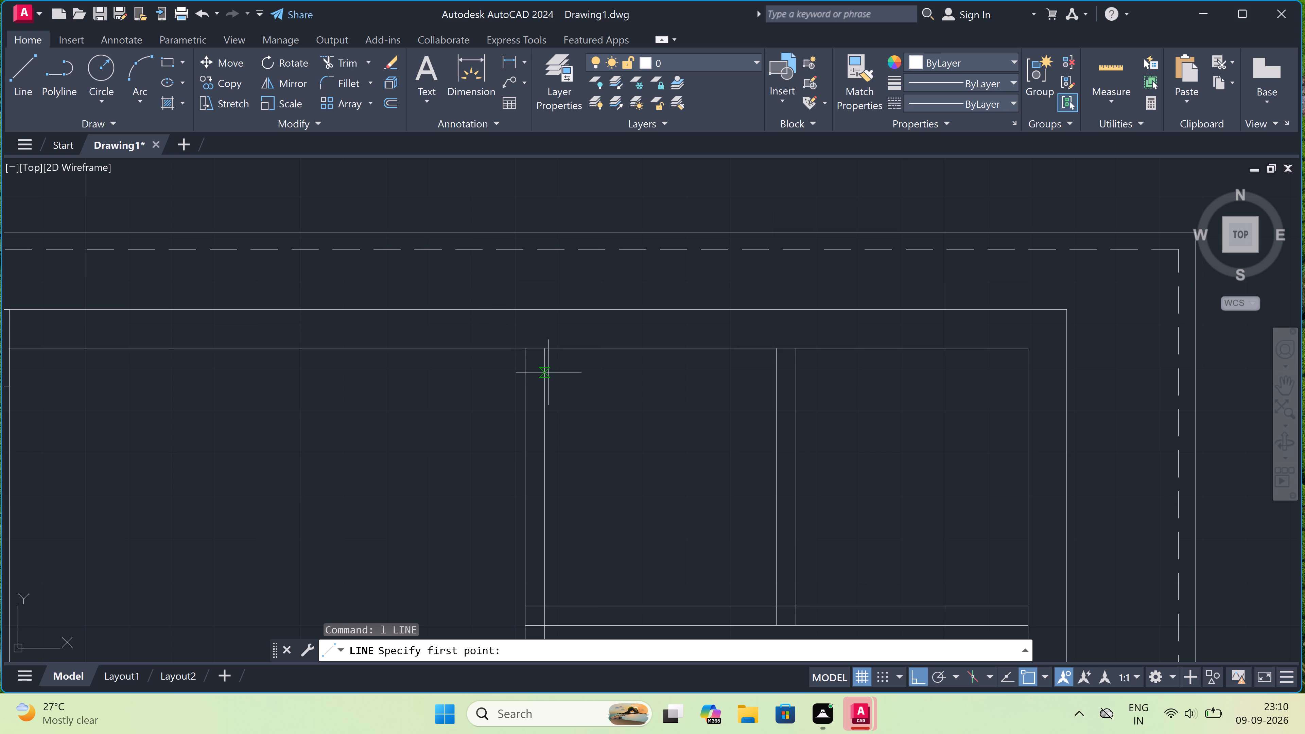
drag(545, 351, 545, 348)
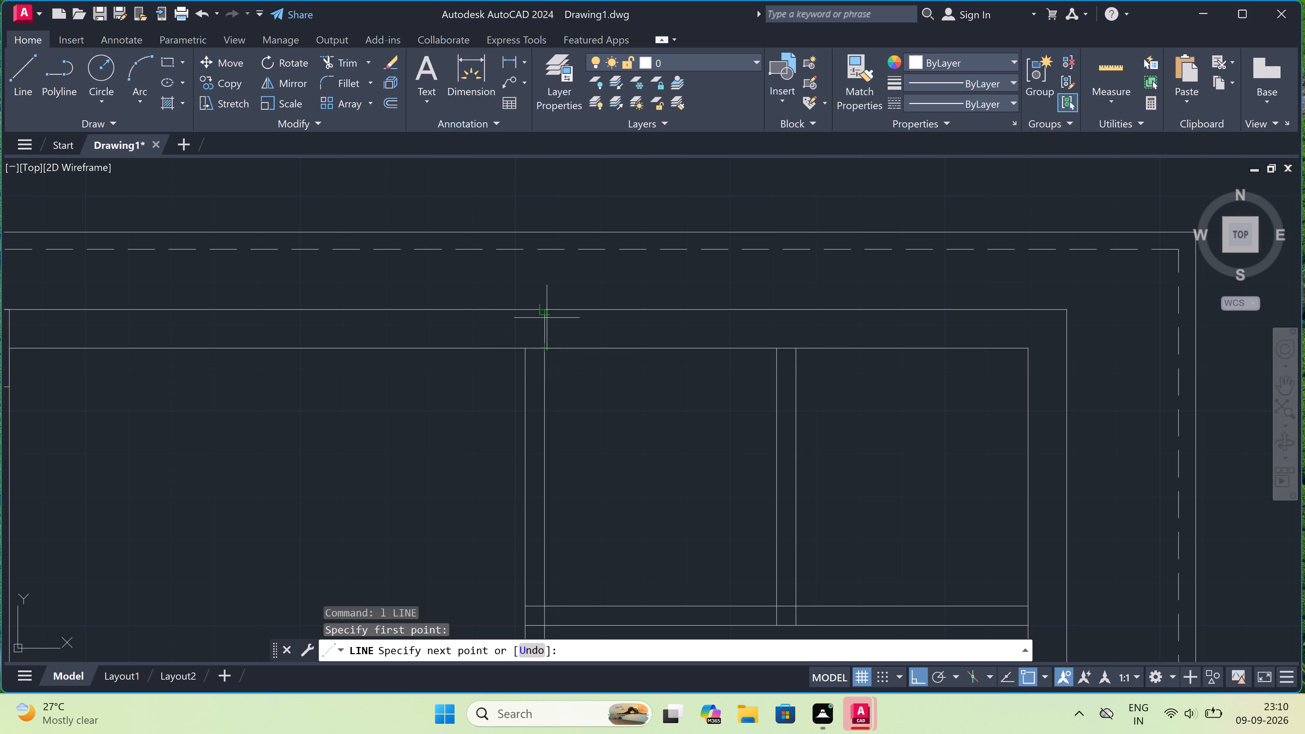
drag(543, 305, 536, 305)
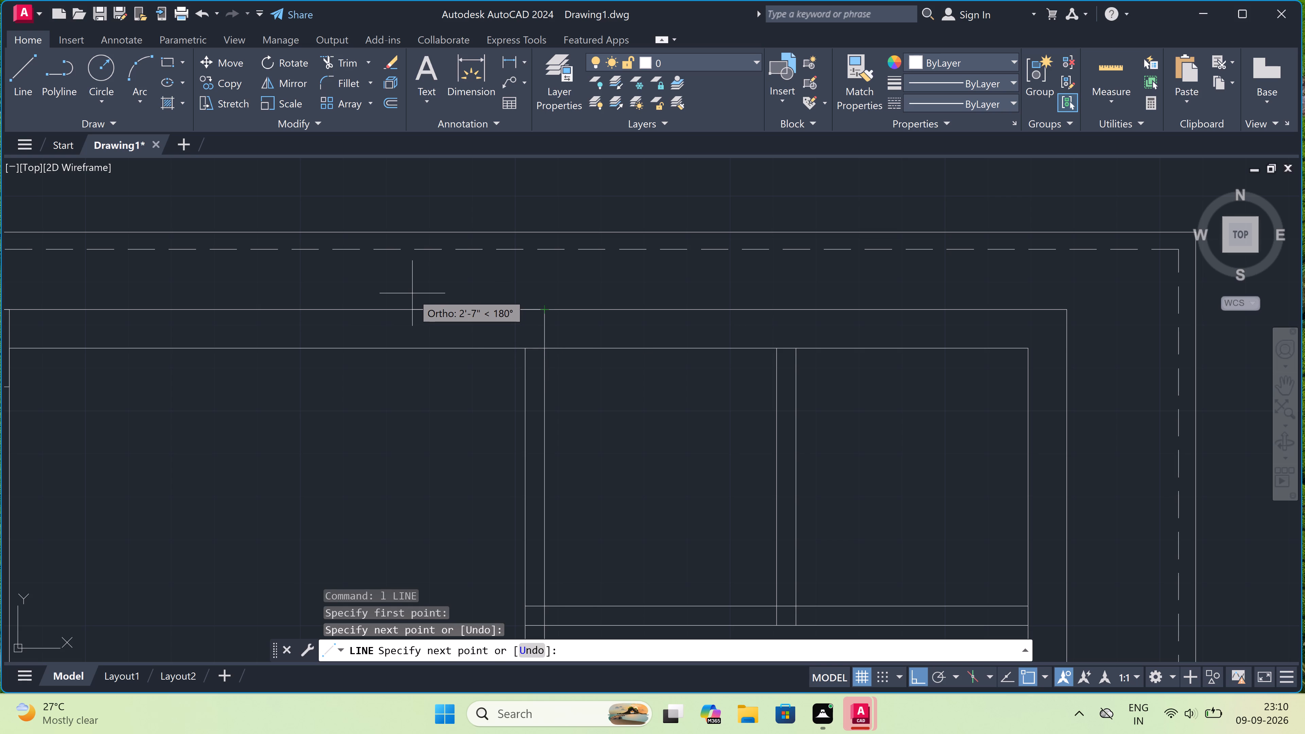
text(1.5')
key(space)
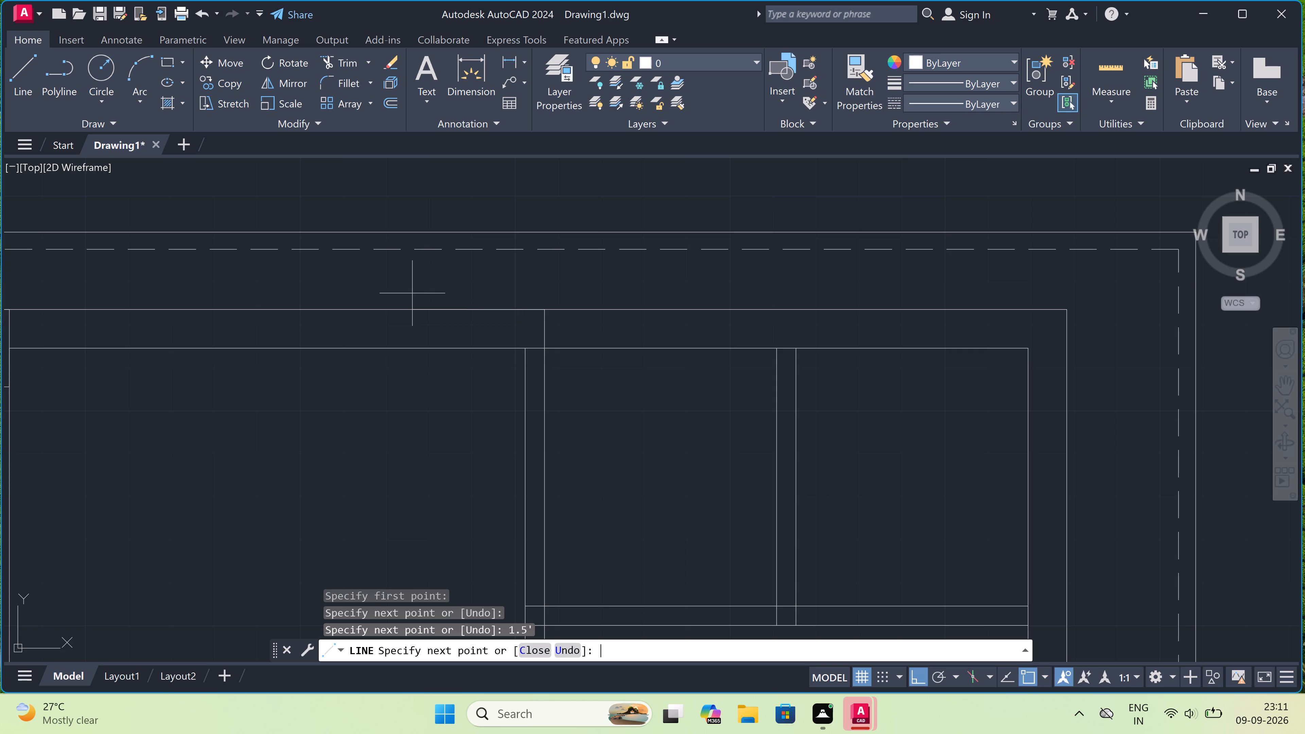
scroll(443, 354, up, 2)
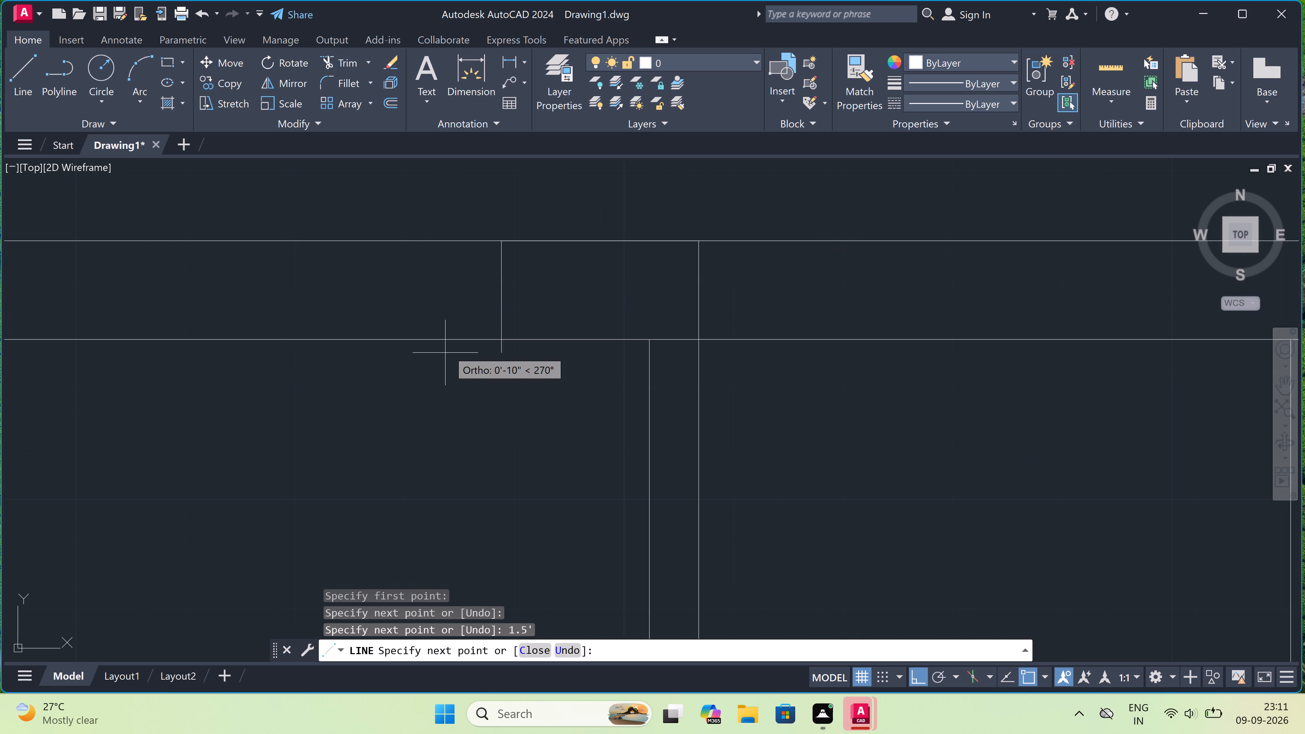
click(498, 343)
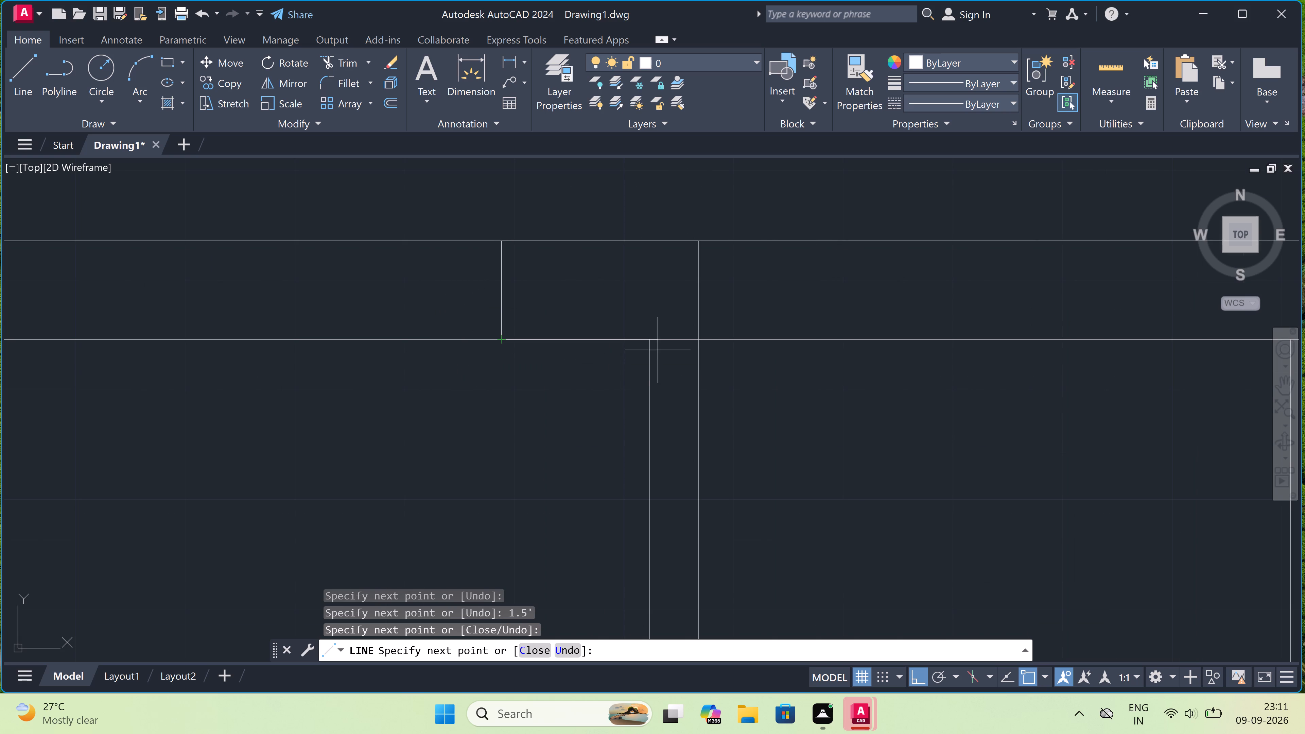
click(697, 337)
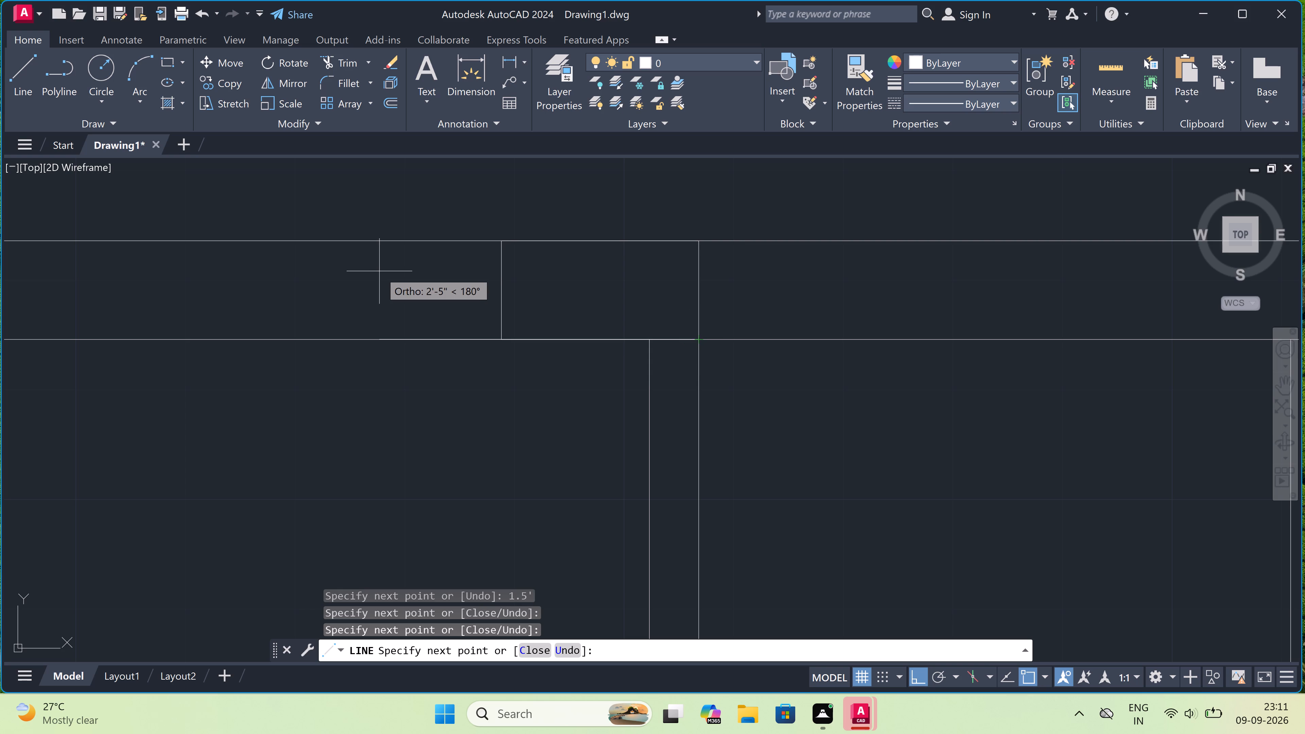
key(Escape)
Draw a column outline in the rear-right corner of the outer wall, spanning the wall thickness and running 1.5' along the right wall.
scroll(377, 263, down, 5)
scroll(545, 263, up, 1)
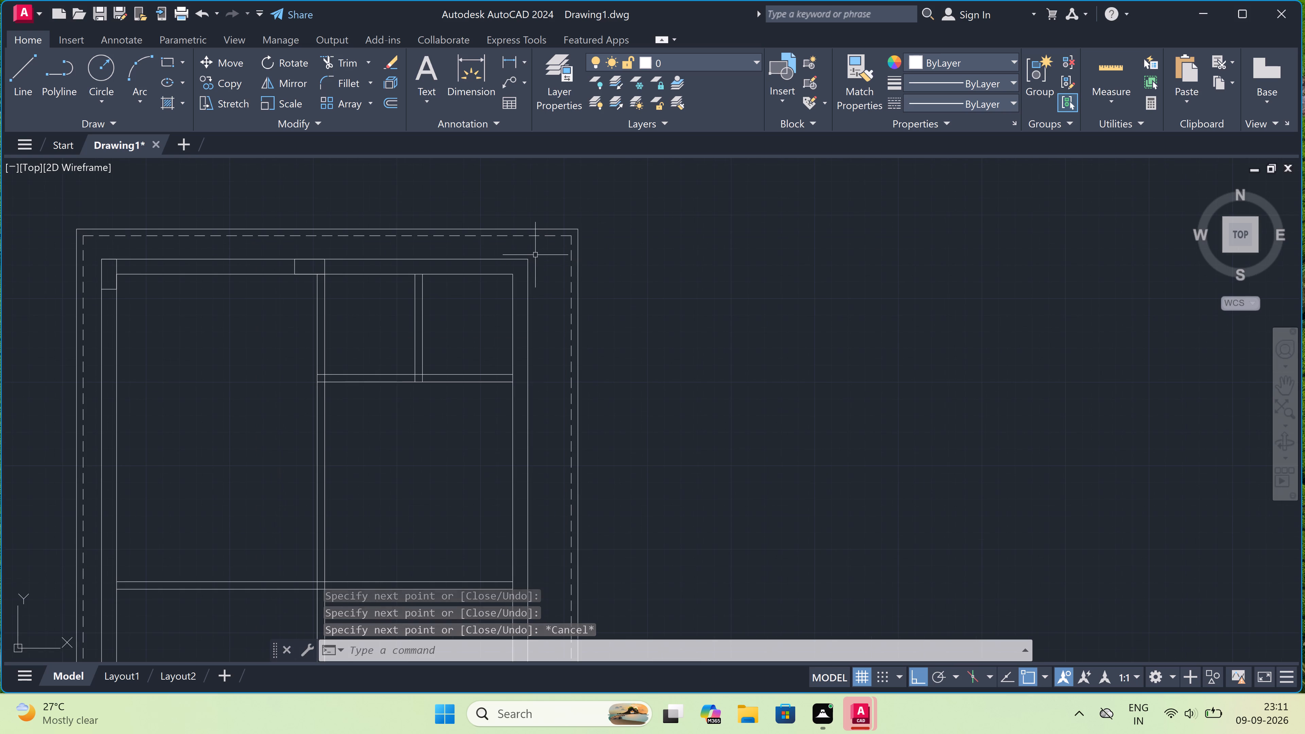
scroll(523, 261, up, 3)
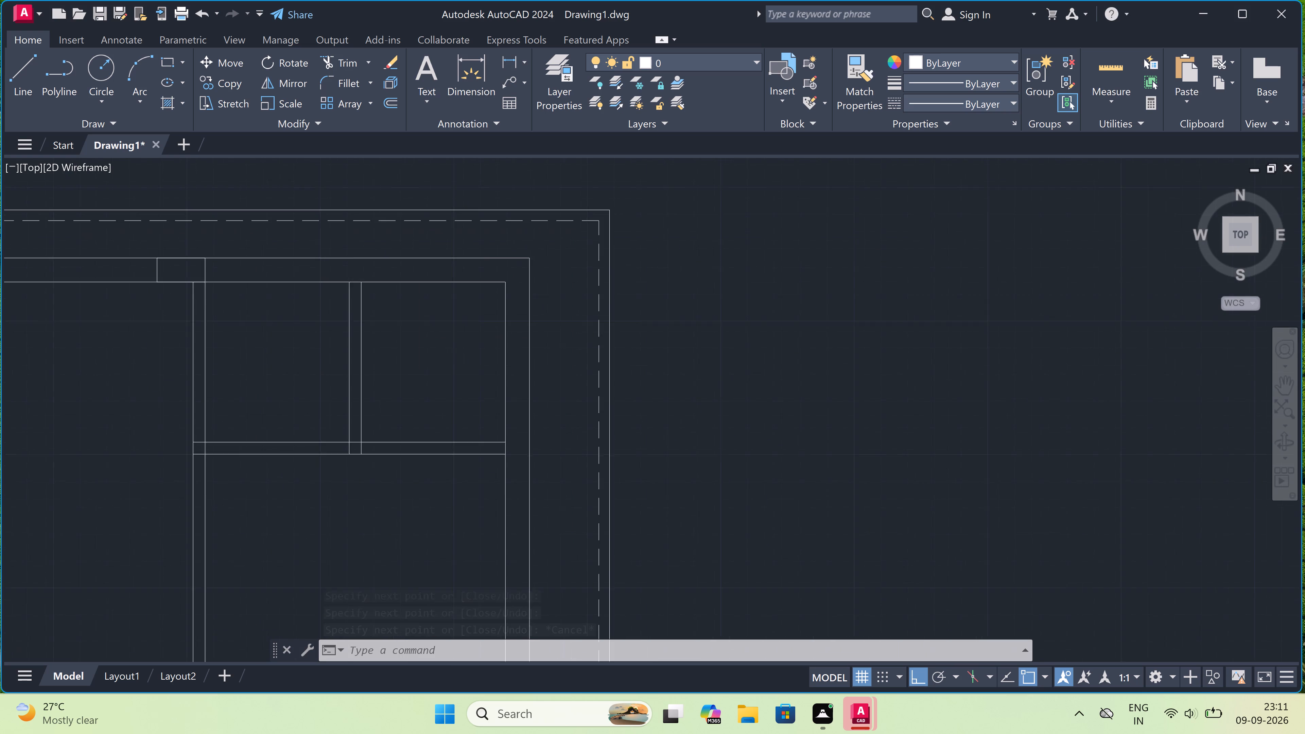
key(space)
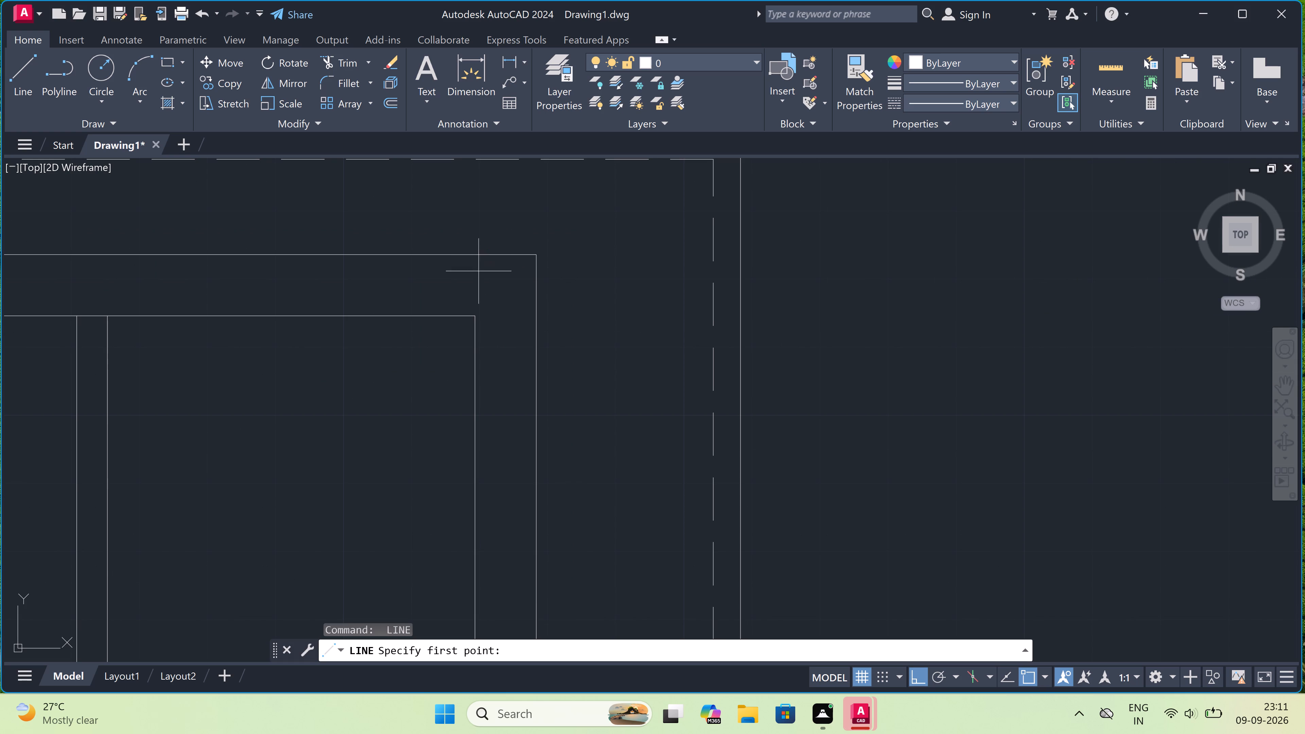
click(474, 314)
click(470, 254)
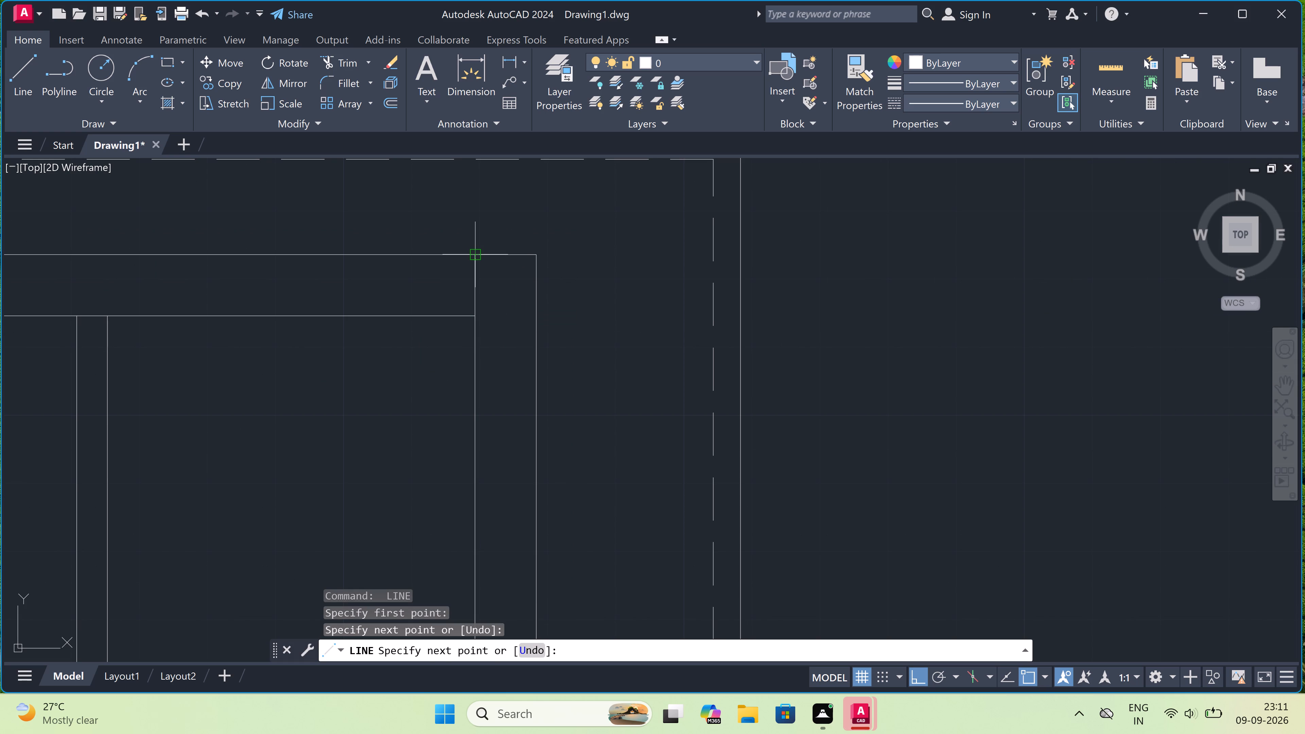
click(538, 254)
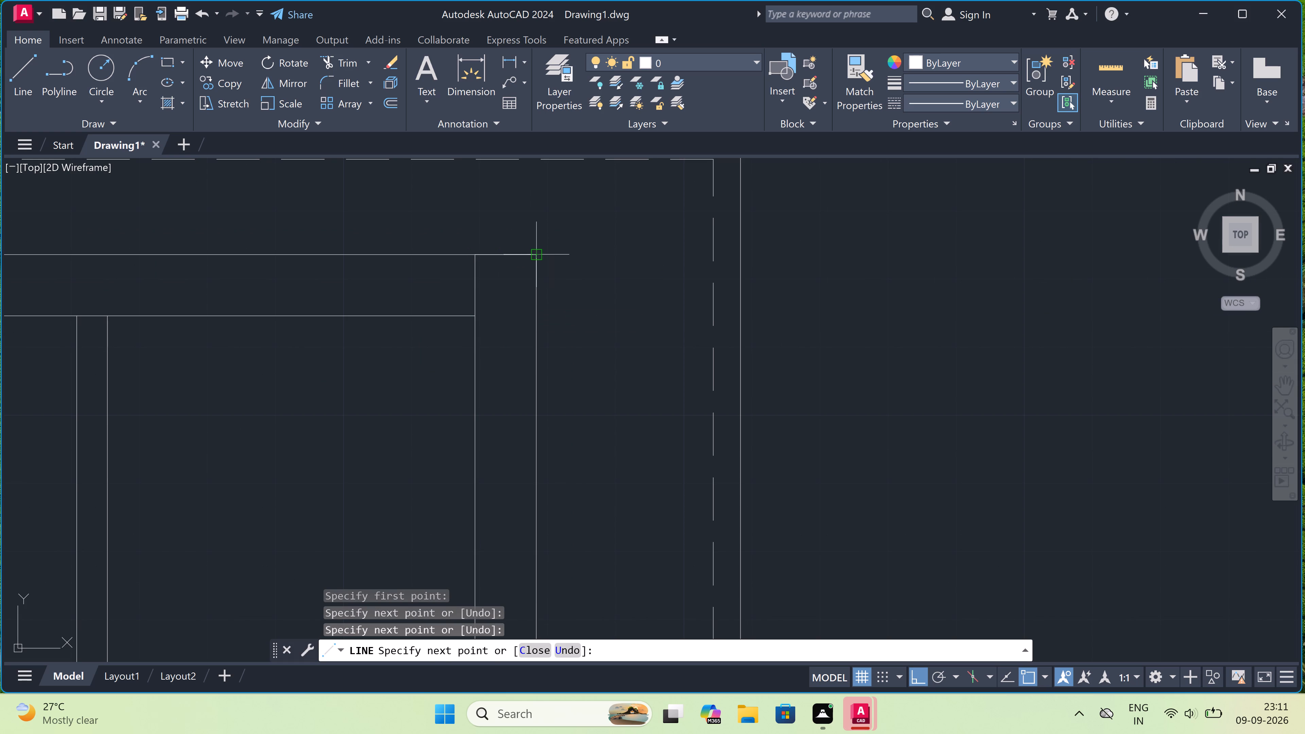
text(1.5')
key(space)
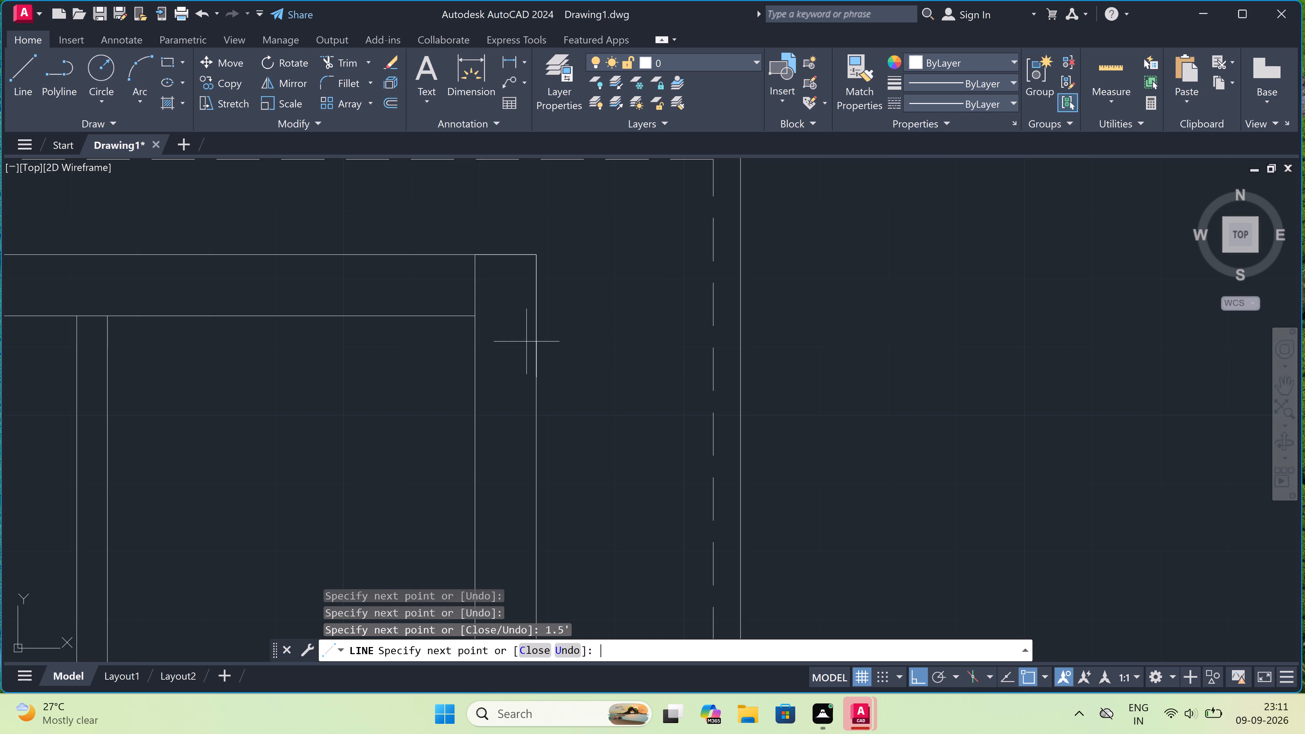
click(471, 379)
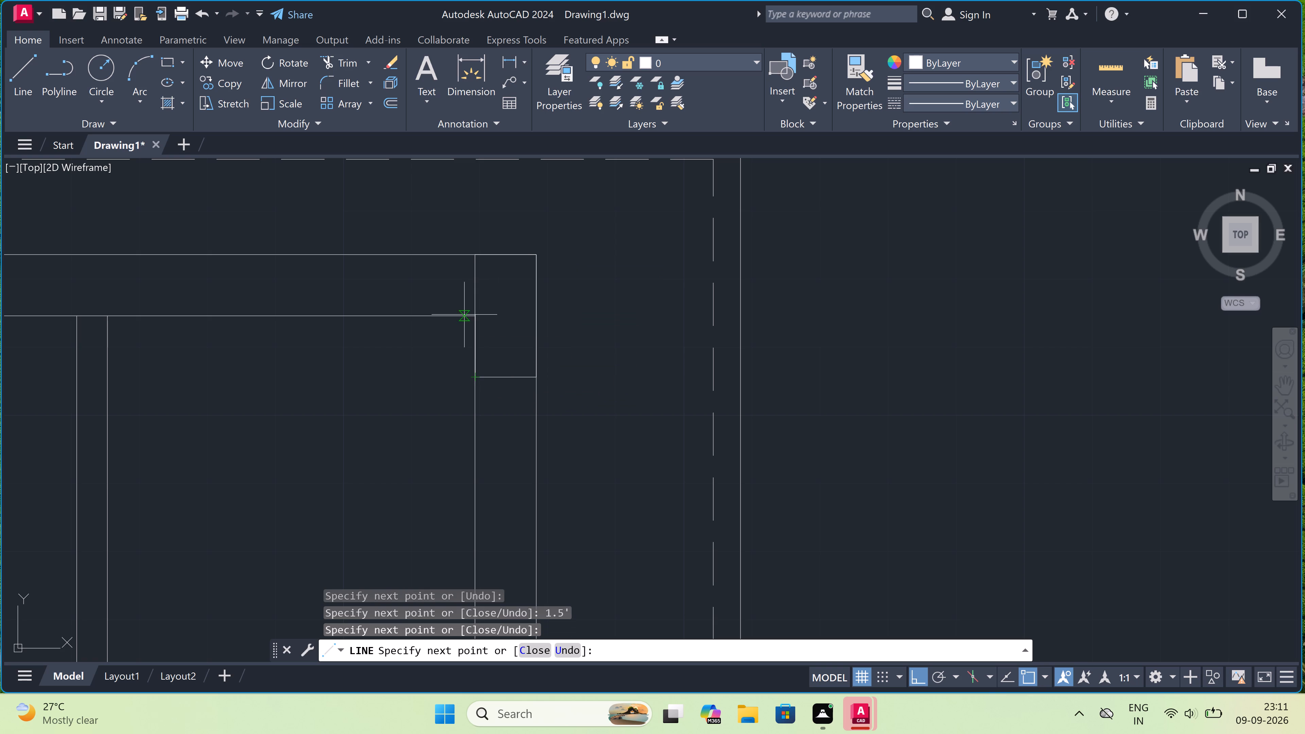
click(472, 315)
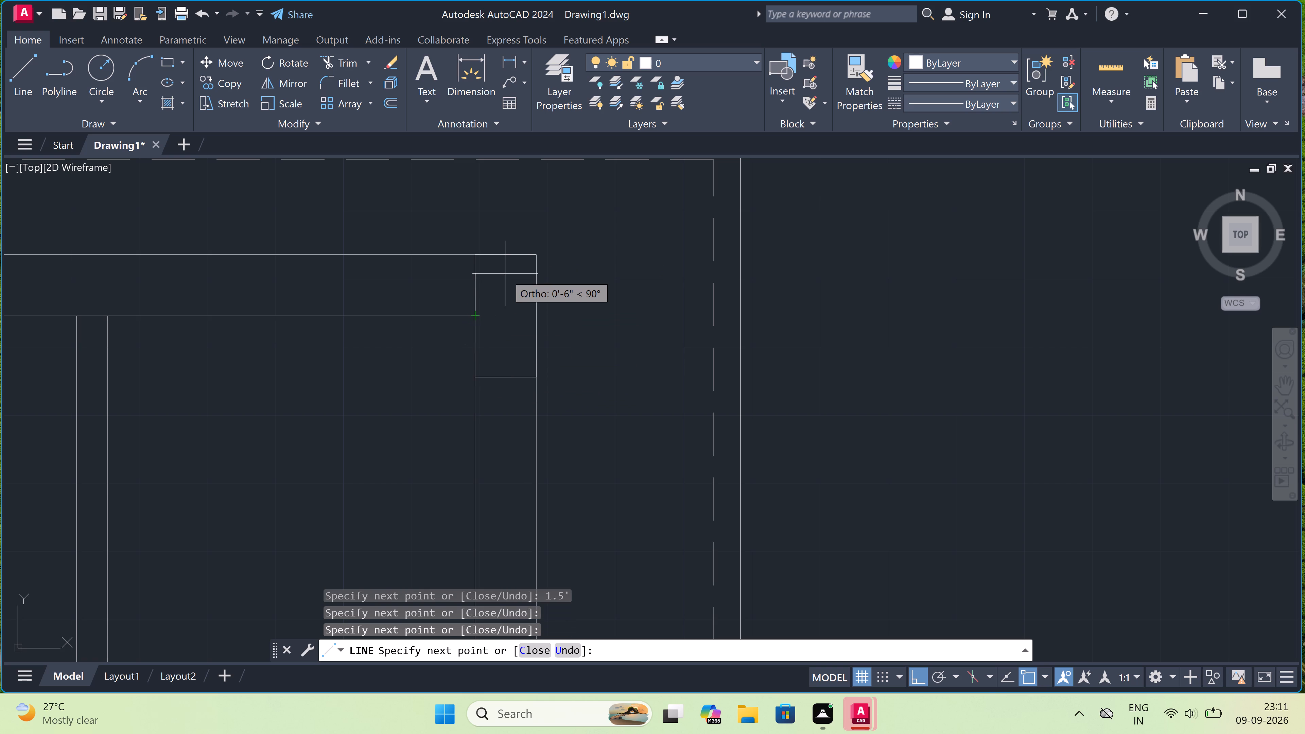
key(Escape)
Draw a horizontal line across the rear-left room, just in front of the rear wall, from the left wall's inner face to the central partition.
scroll(505, 274, down, 4)
scroll(436, 315, down, 2)
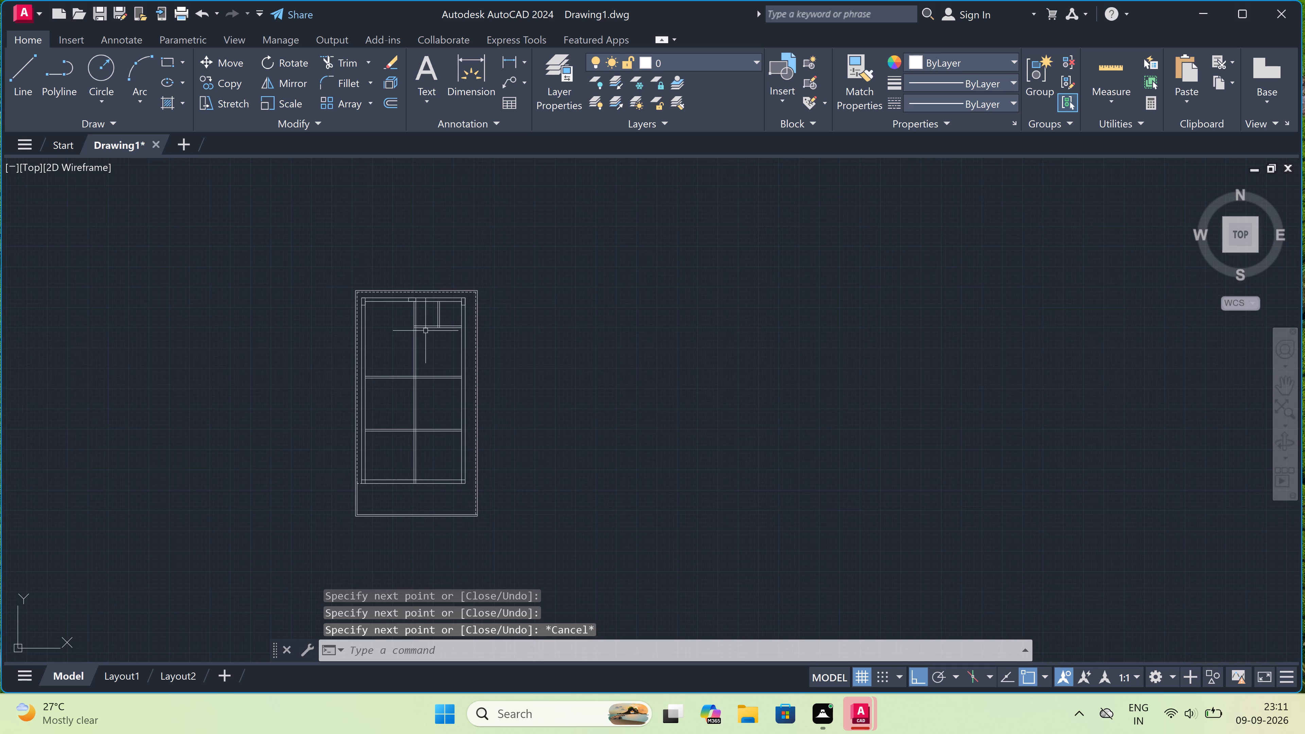
scroll(364, 373, up, 3)
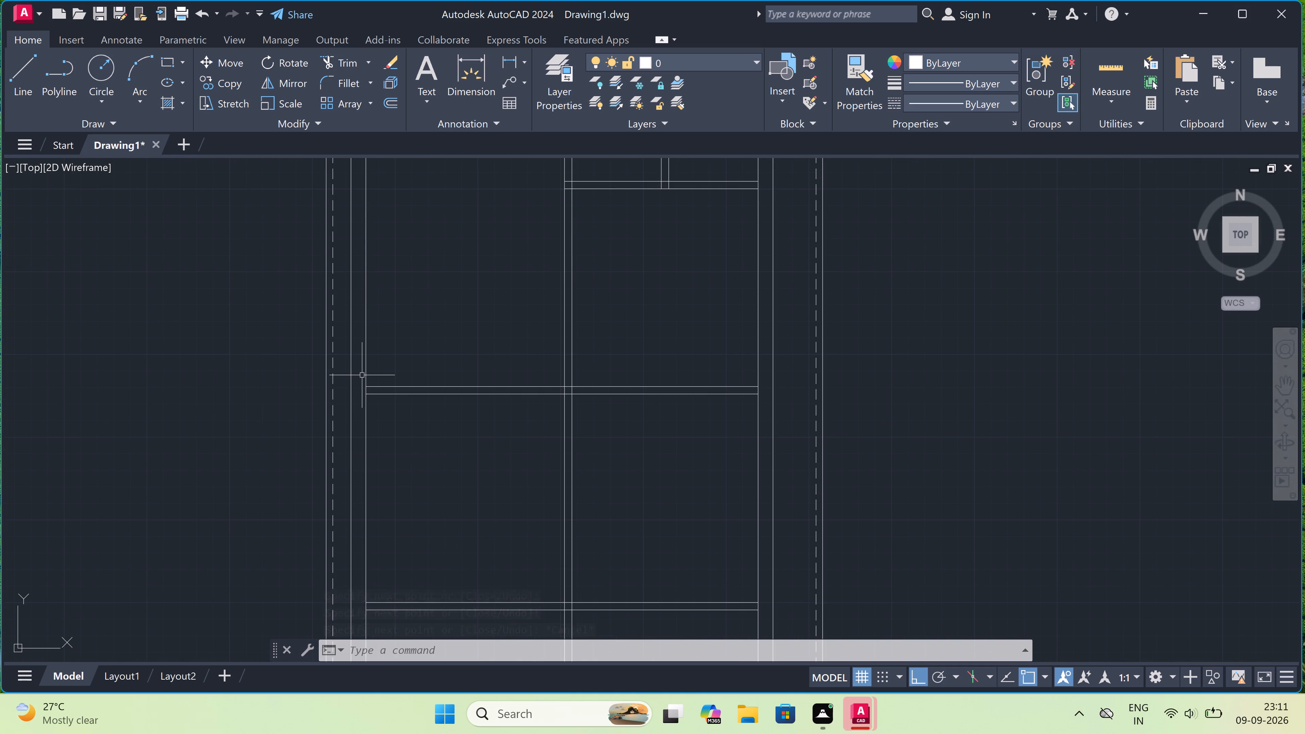
scroll(388, 336, down, 4)
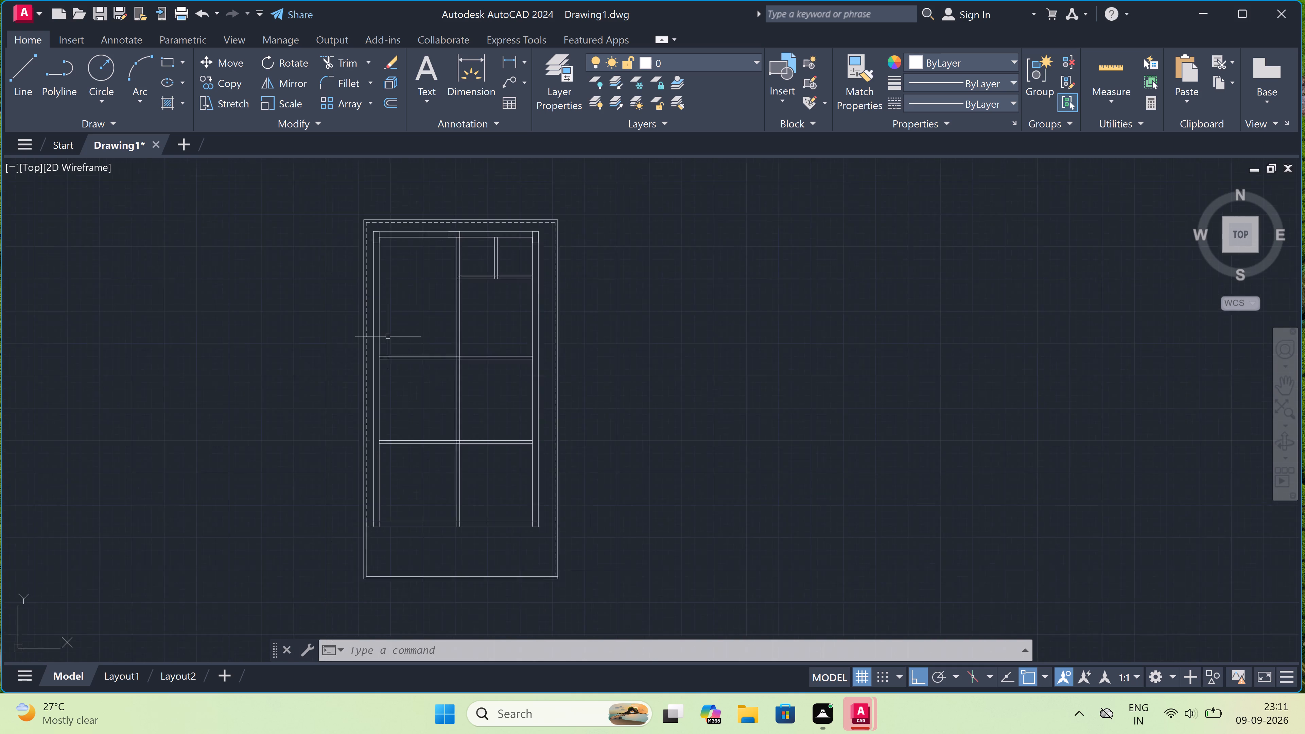
scroll(396, 265, up, 3)
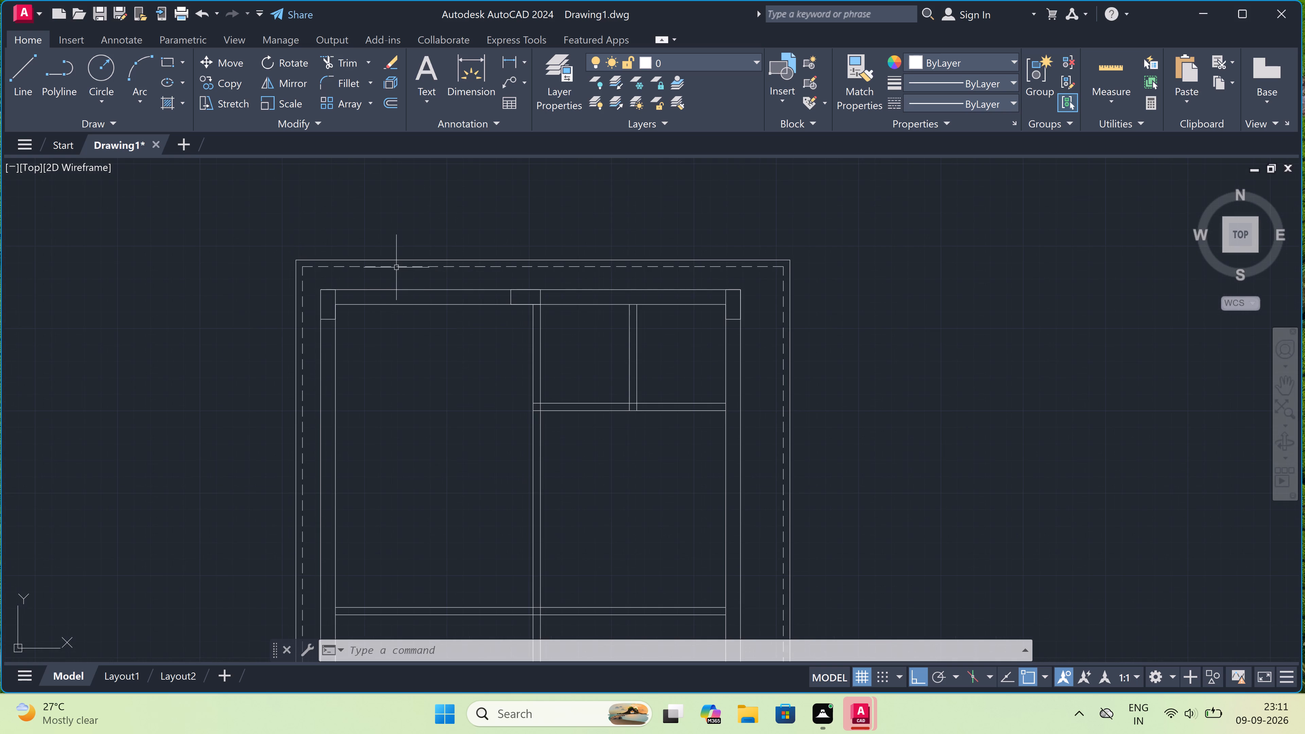
scroll(390, 296, up, 1)
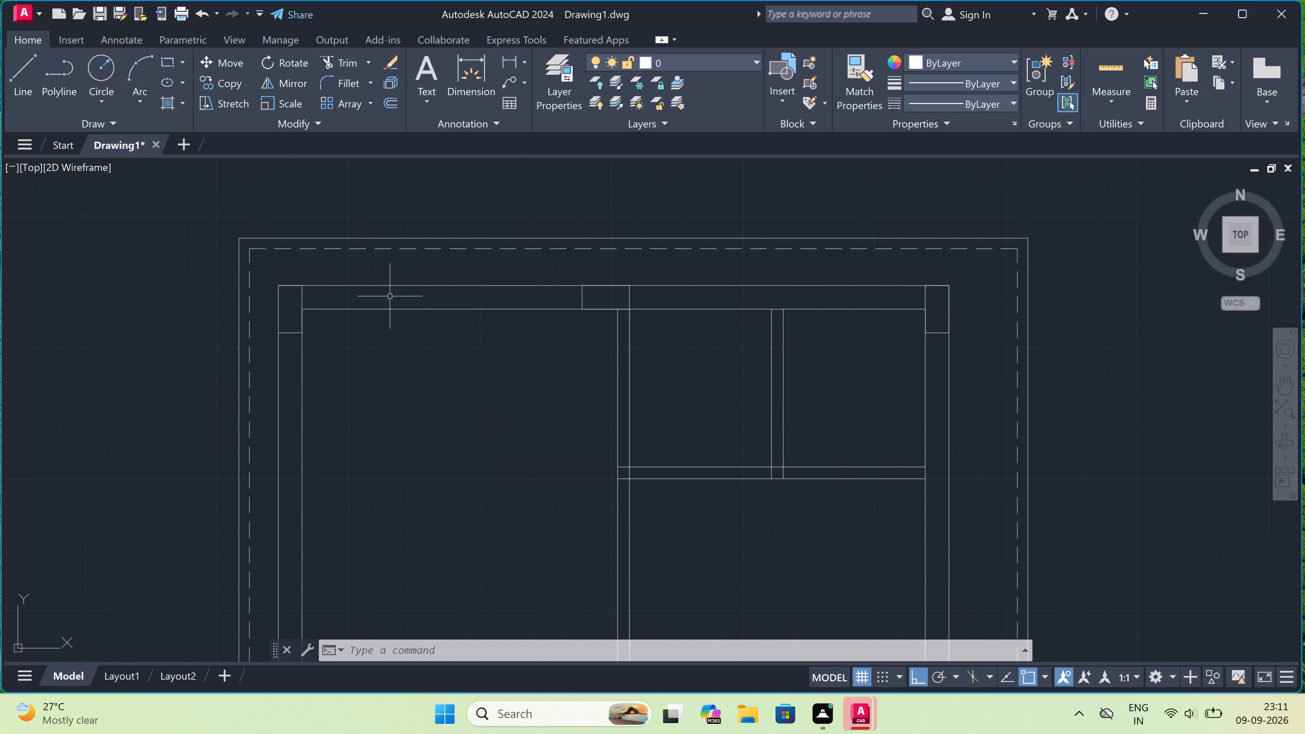
text(l)
key(space)
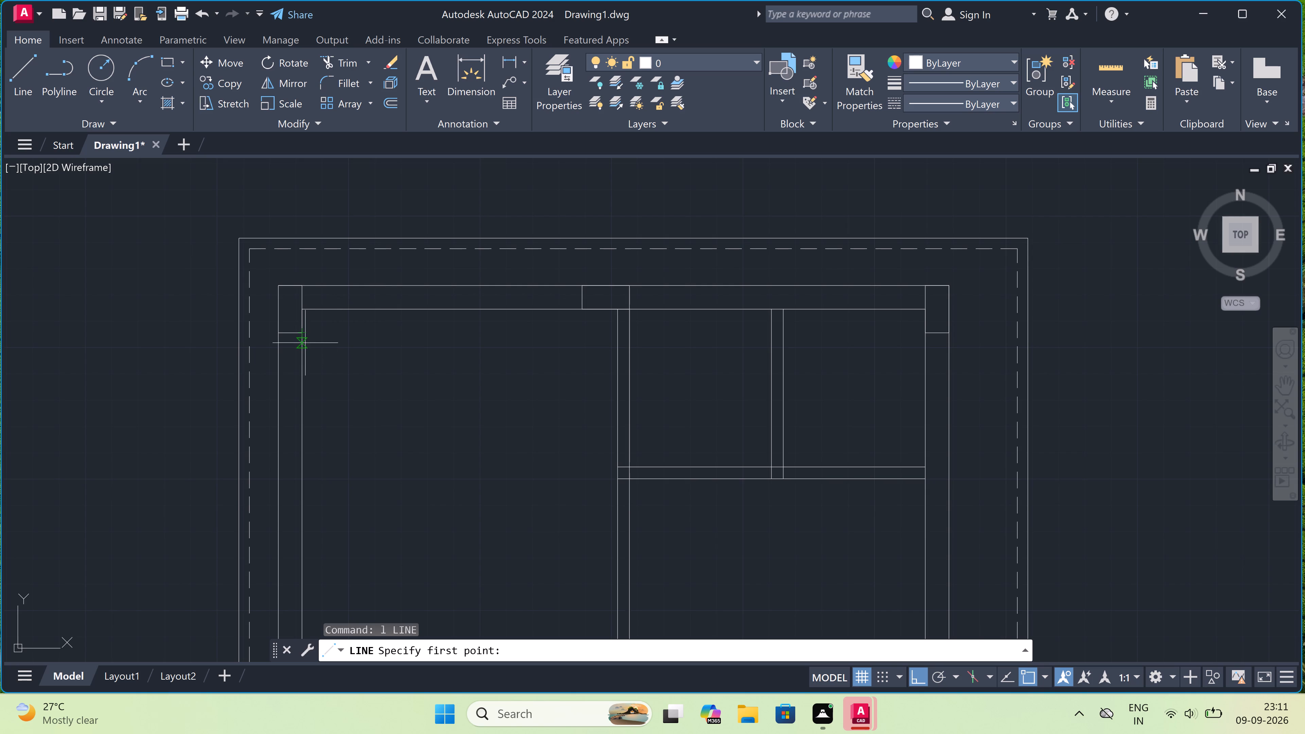
scroll(303, 343, up, 1)
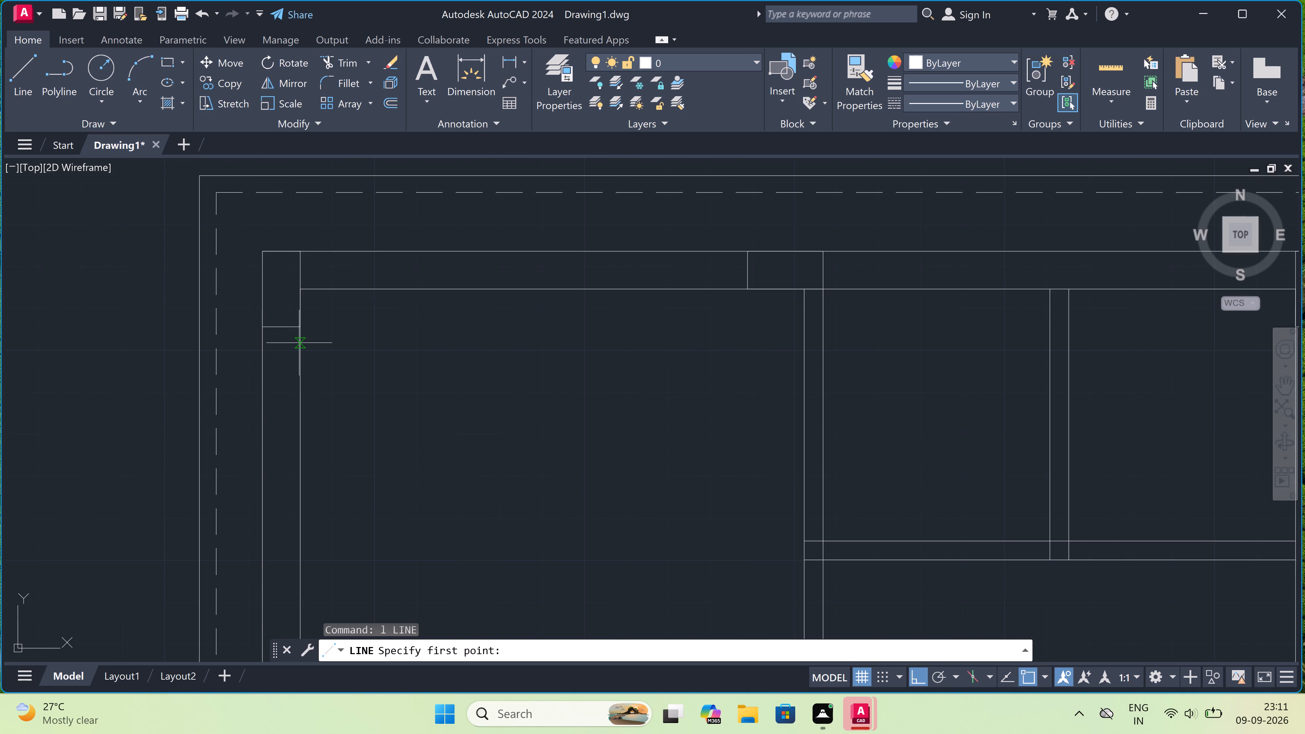
click(299, 343)
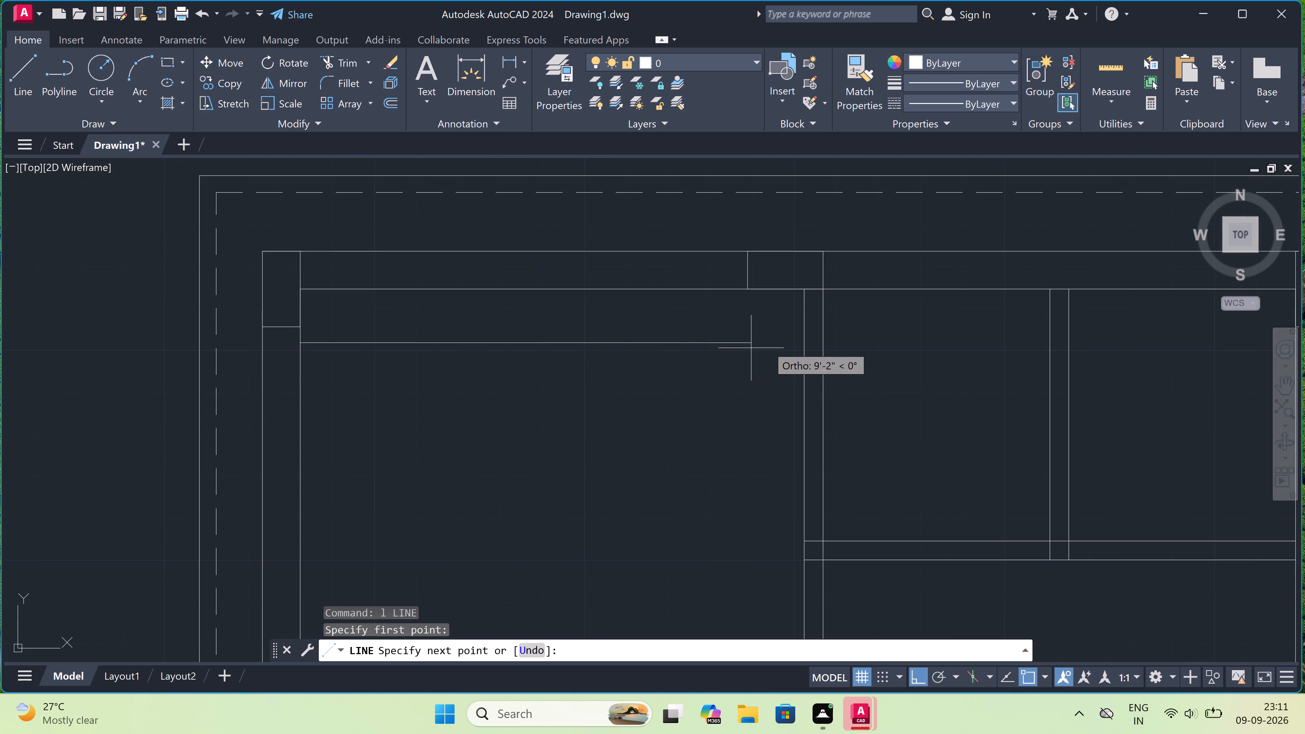
click(803, 338)
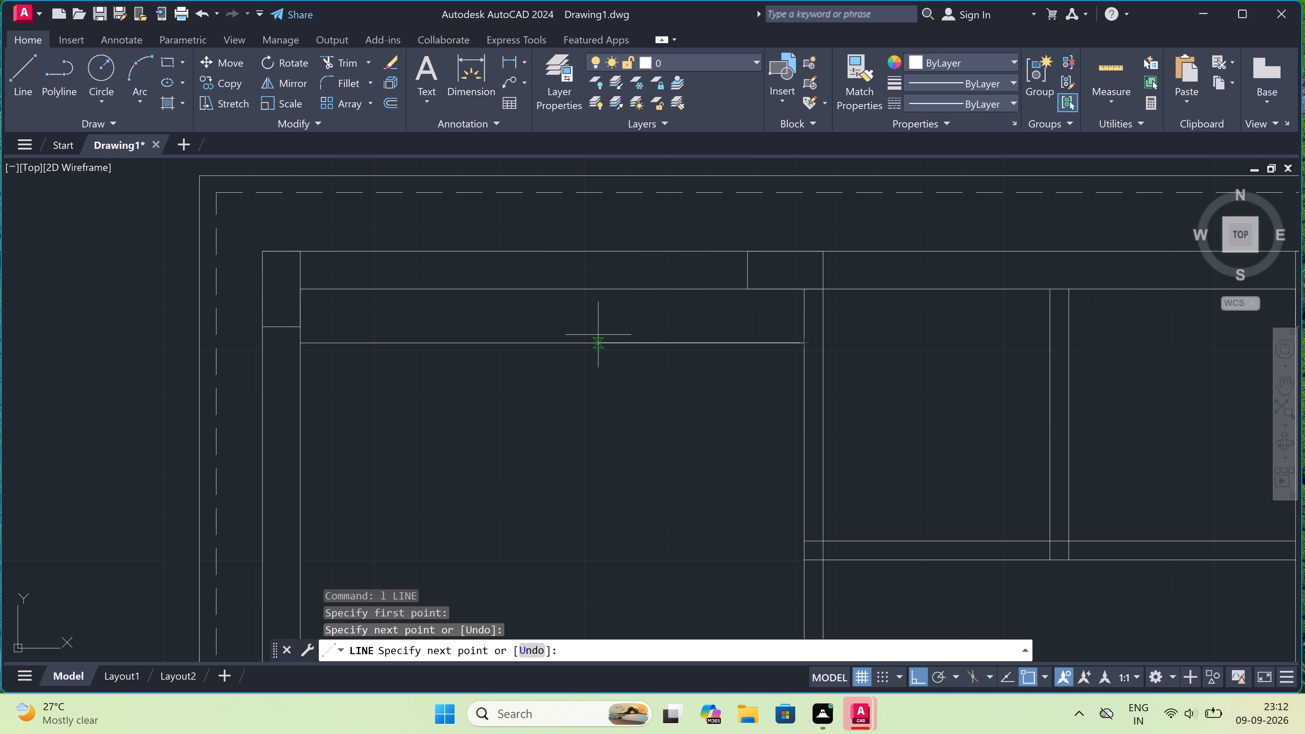
key(Escape)
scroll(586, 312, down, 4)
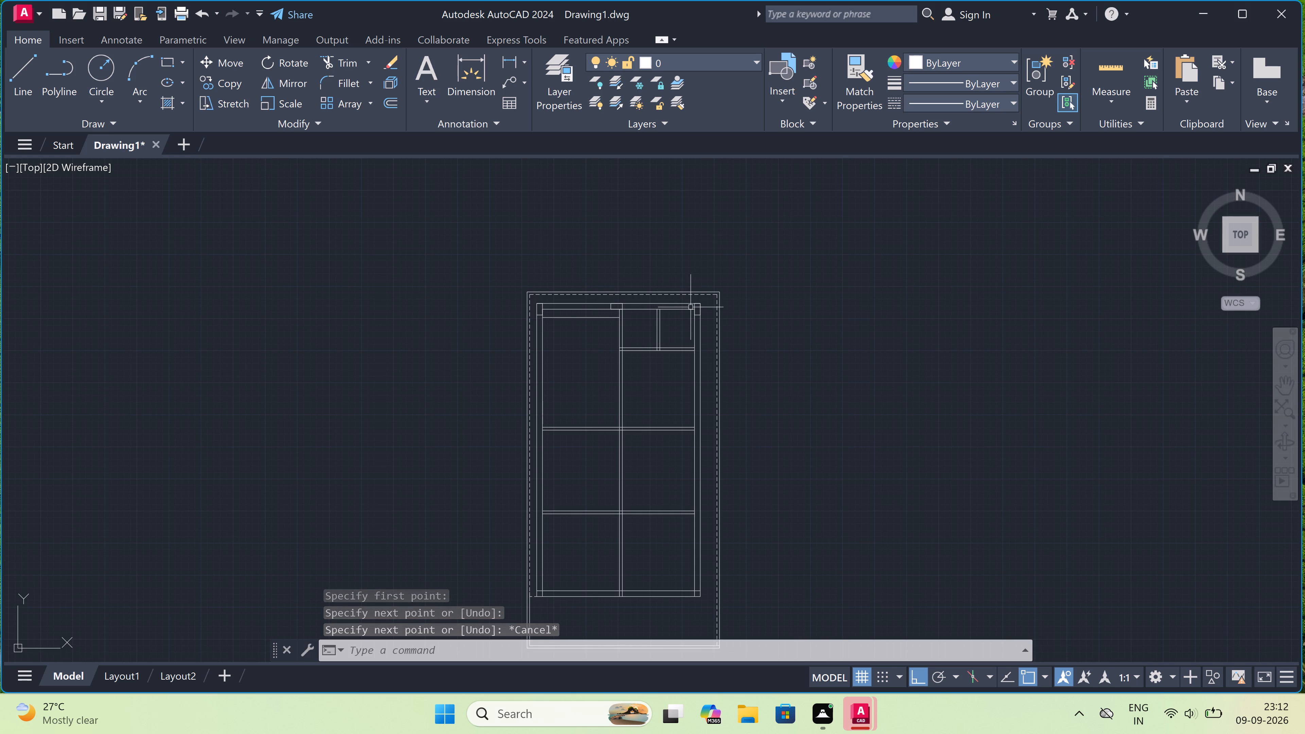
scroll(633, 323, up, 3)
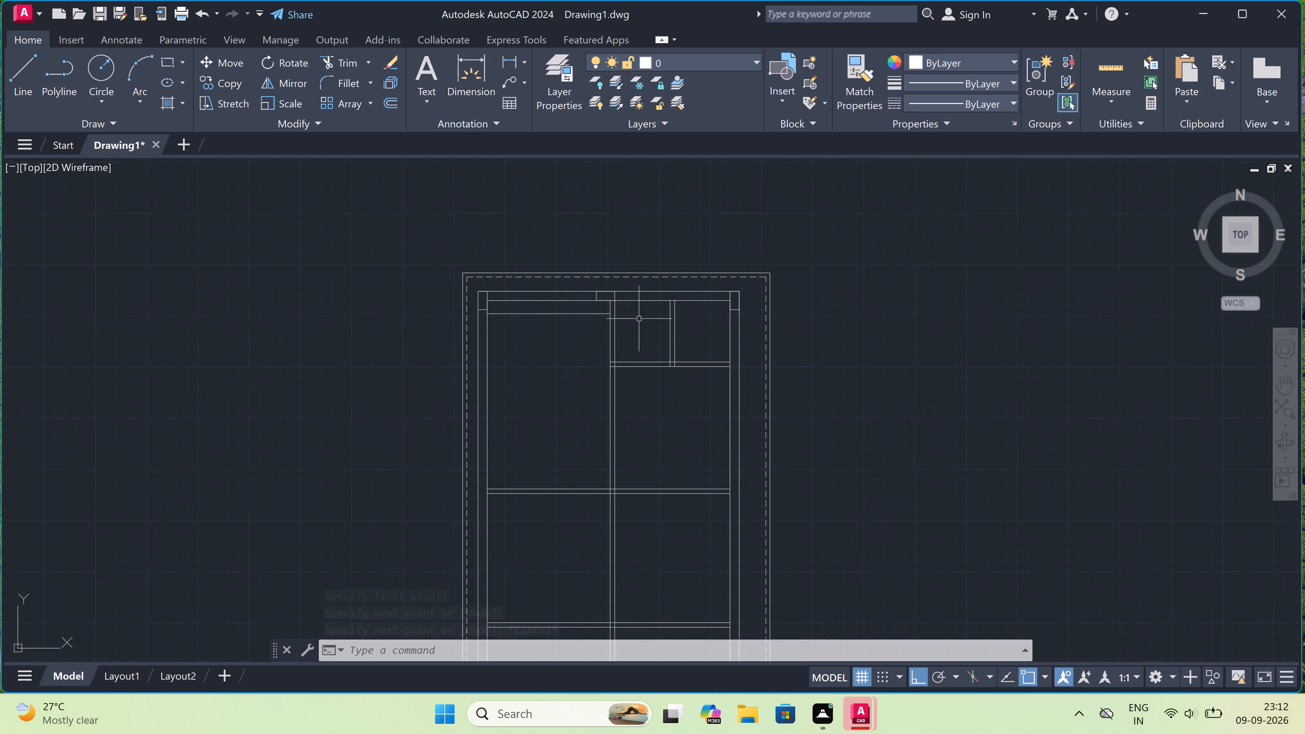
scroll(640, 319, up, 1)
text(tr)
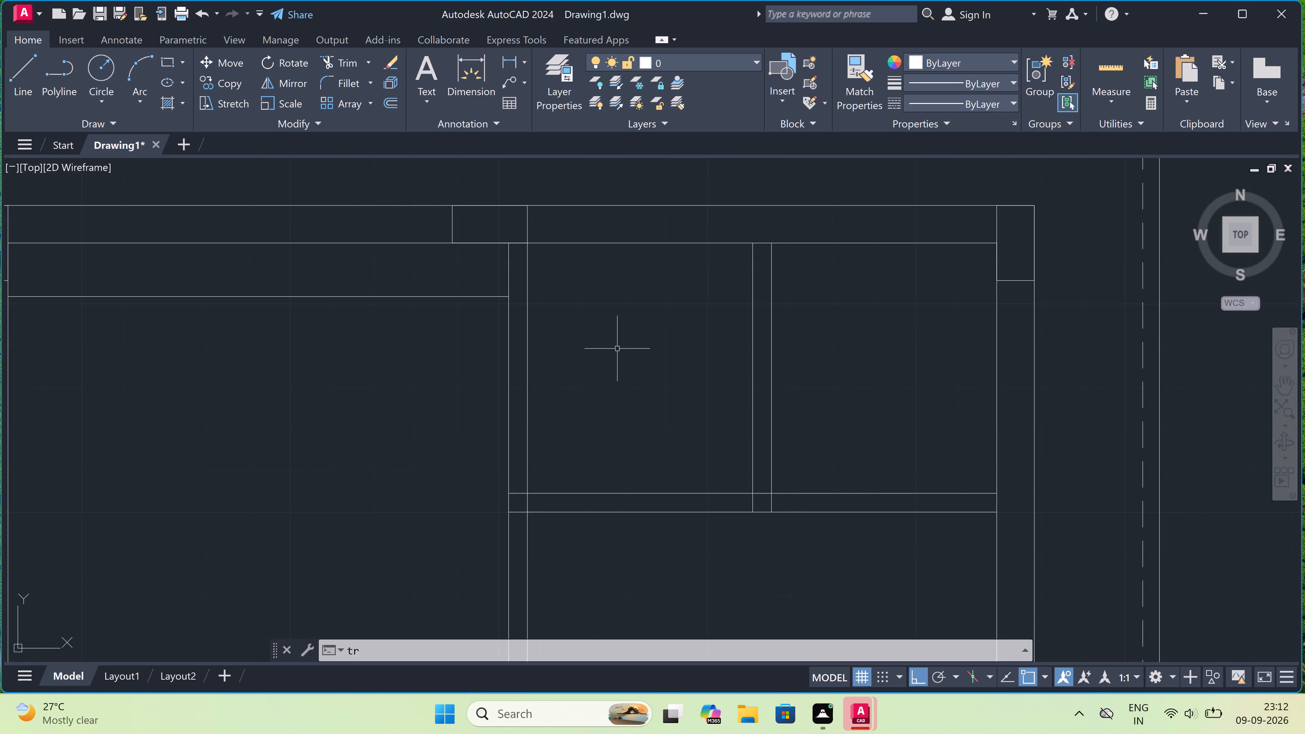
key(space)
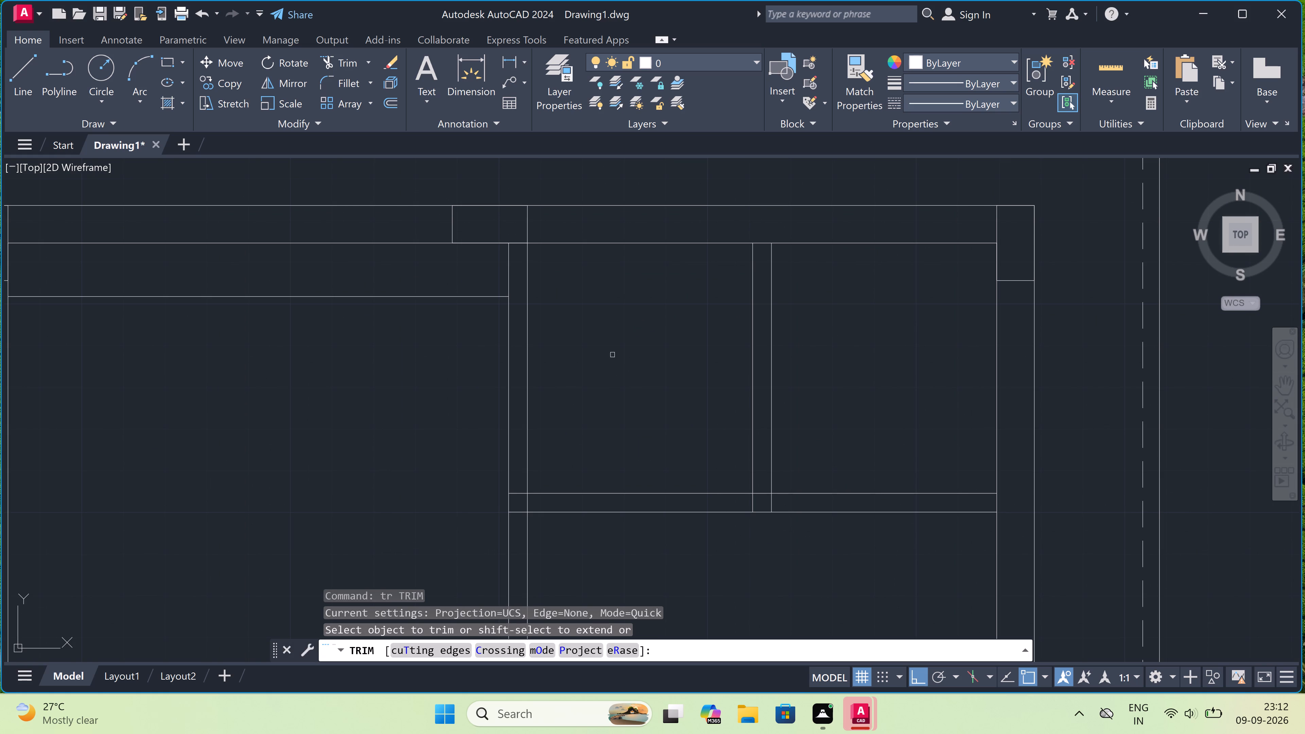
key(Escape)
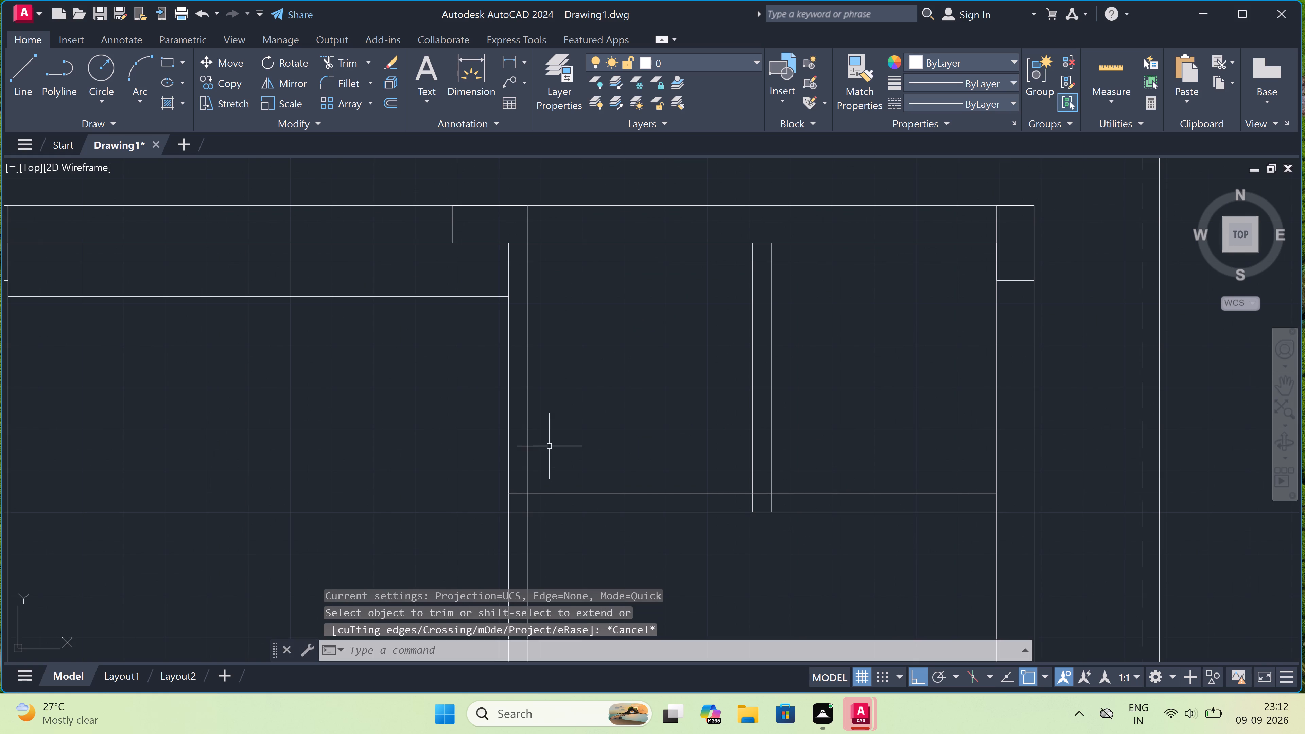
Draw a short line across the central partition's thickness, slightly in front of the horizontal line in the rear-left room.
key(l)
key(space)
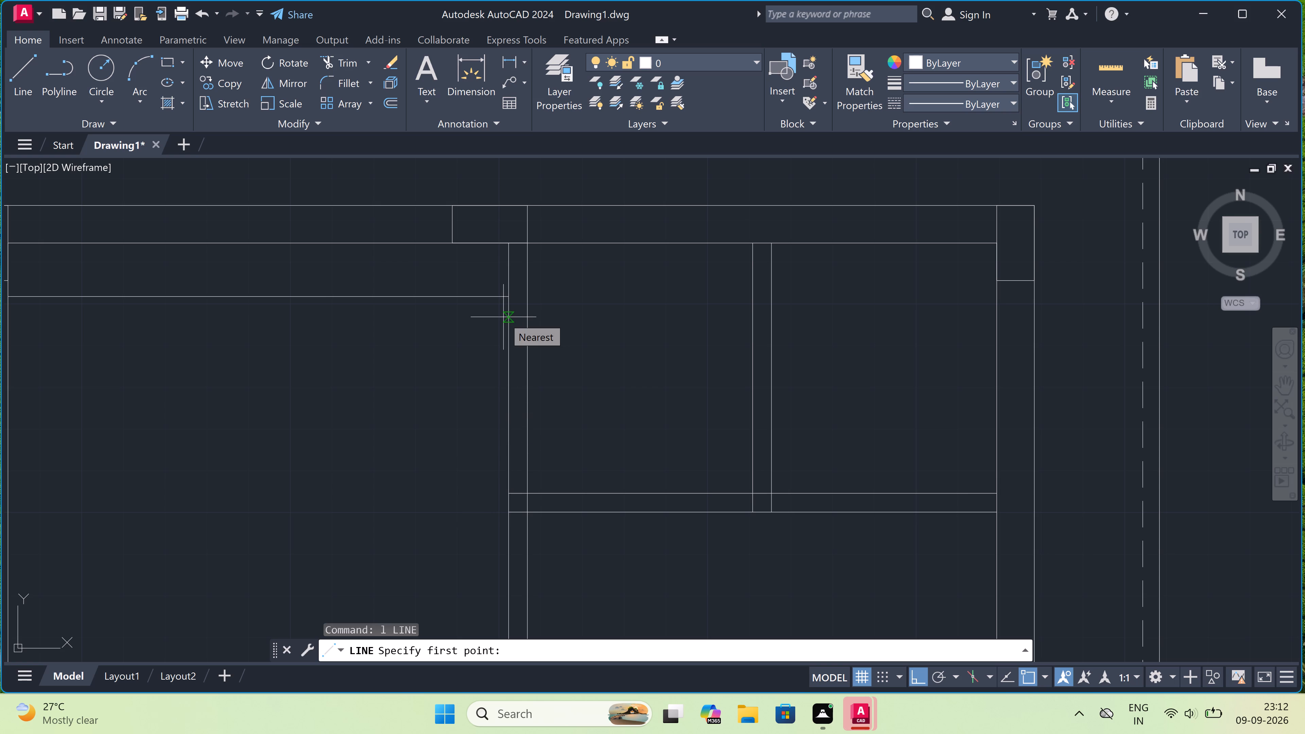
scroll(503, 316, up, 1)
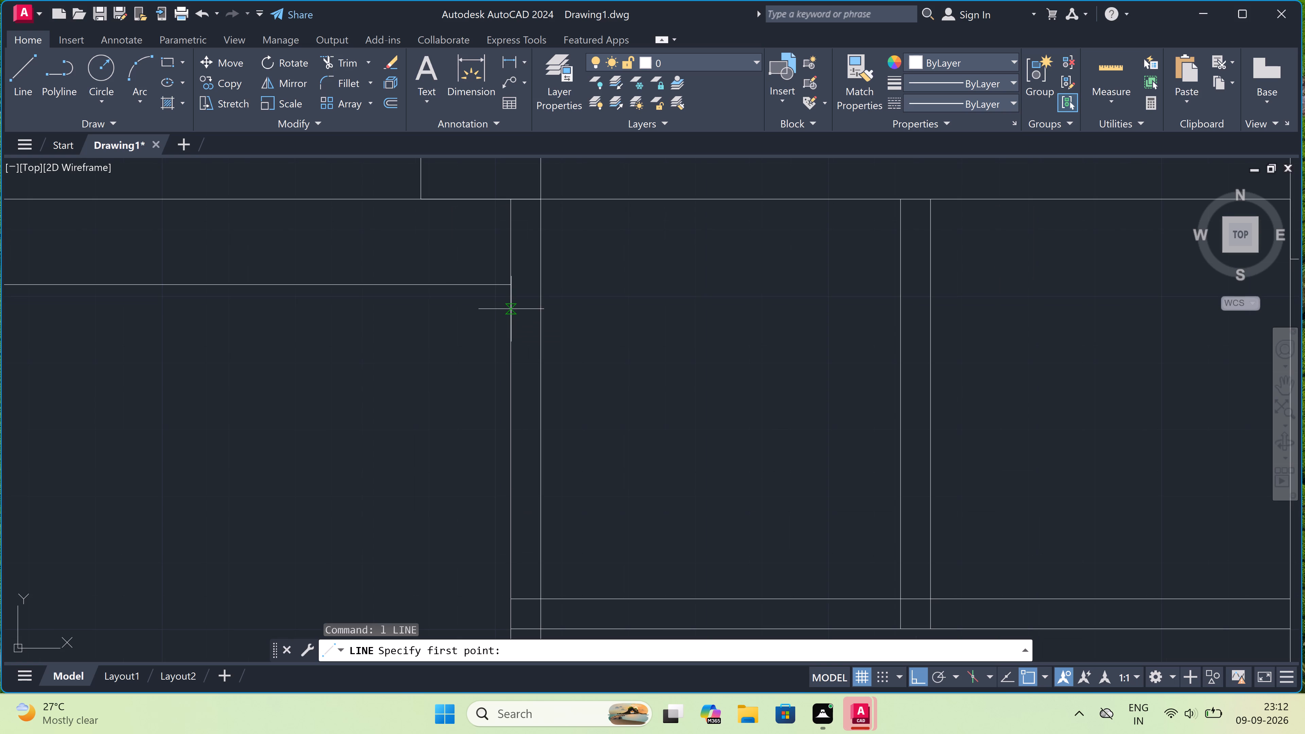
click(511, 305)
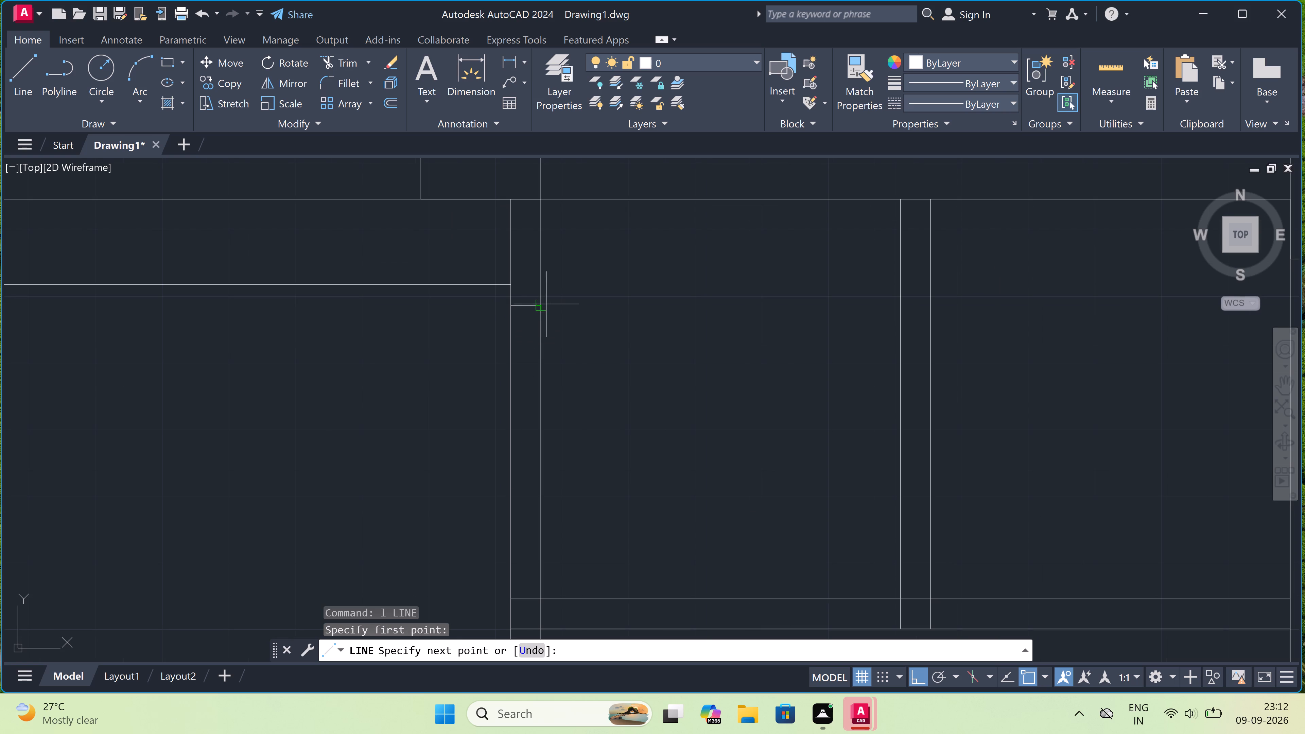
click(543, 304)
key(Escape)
Draw two lines across the central partition beside the small rear room: one near its front wall, one slightly in front of the existing cross line.
key(space)
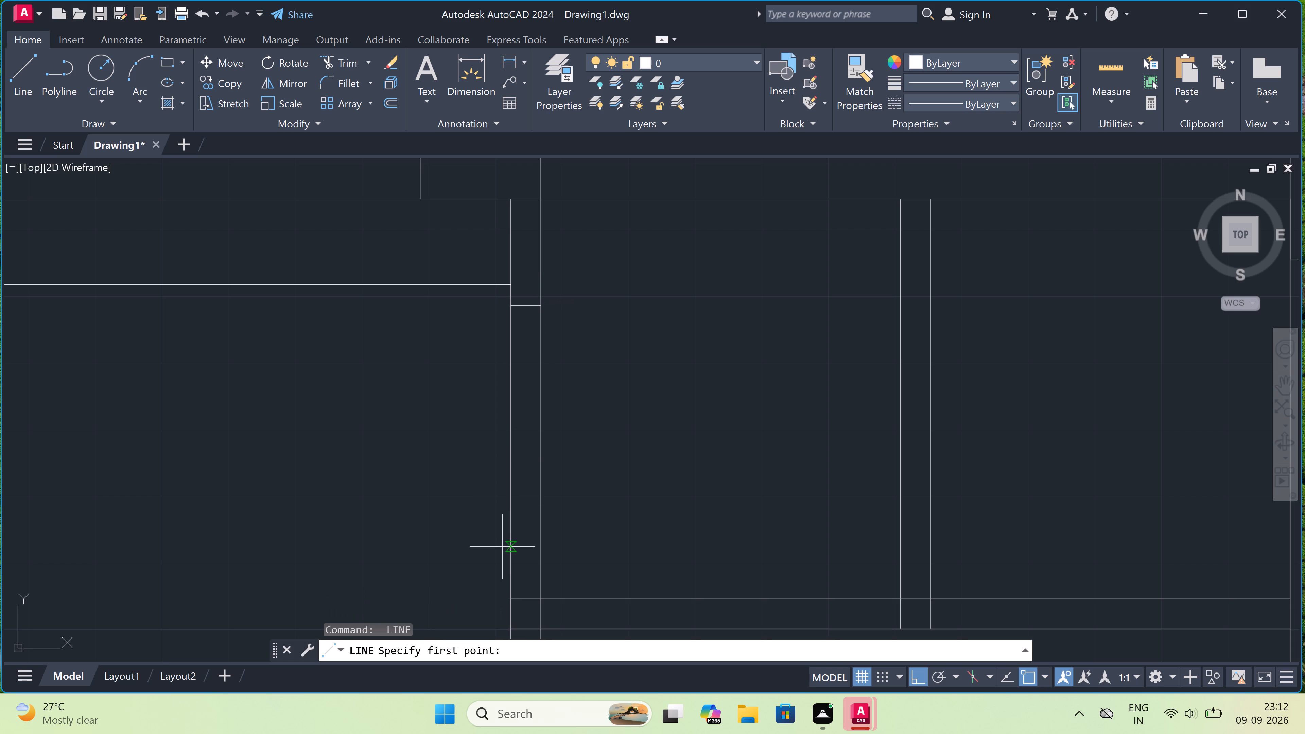
click(509, 527)
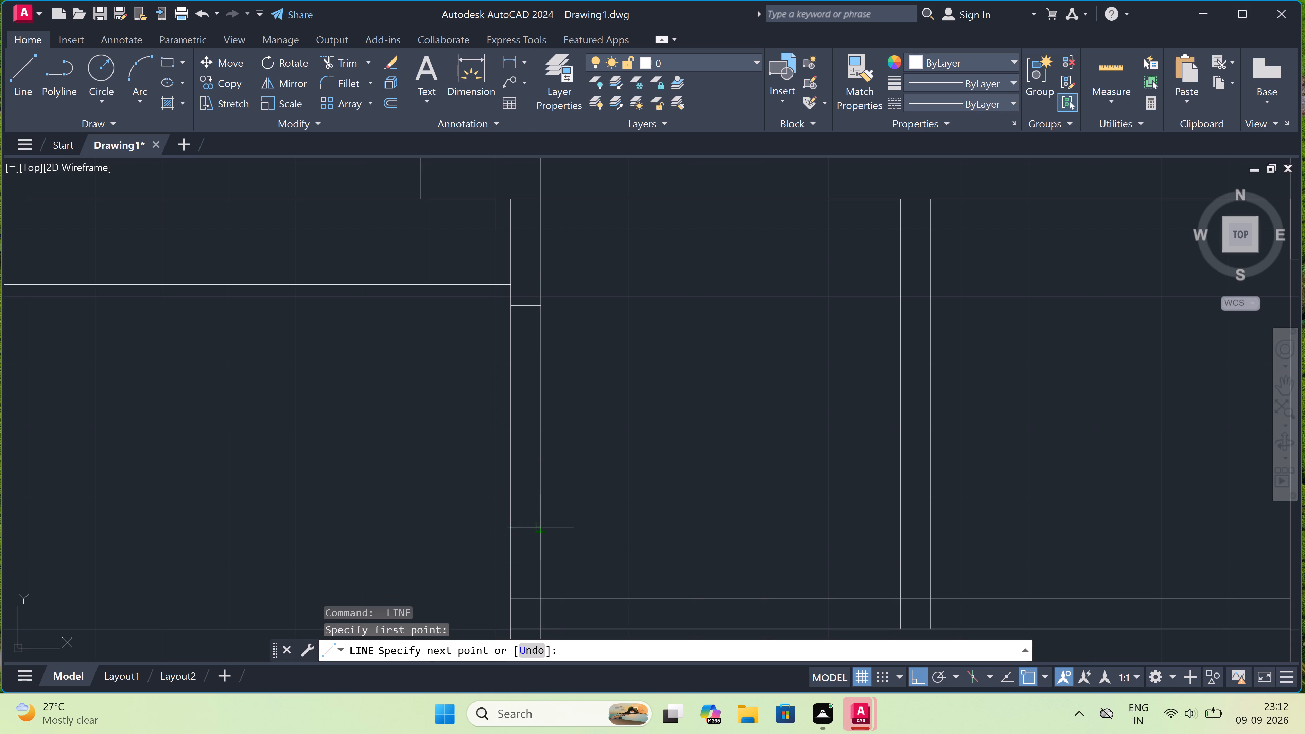
click(537, 527)
key(Escape)
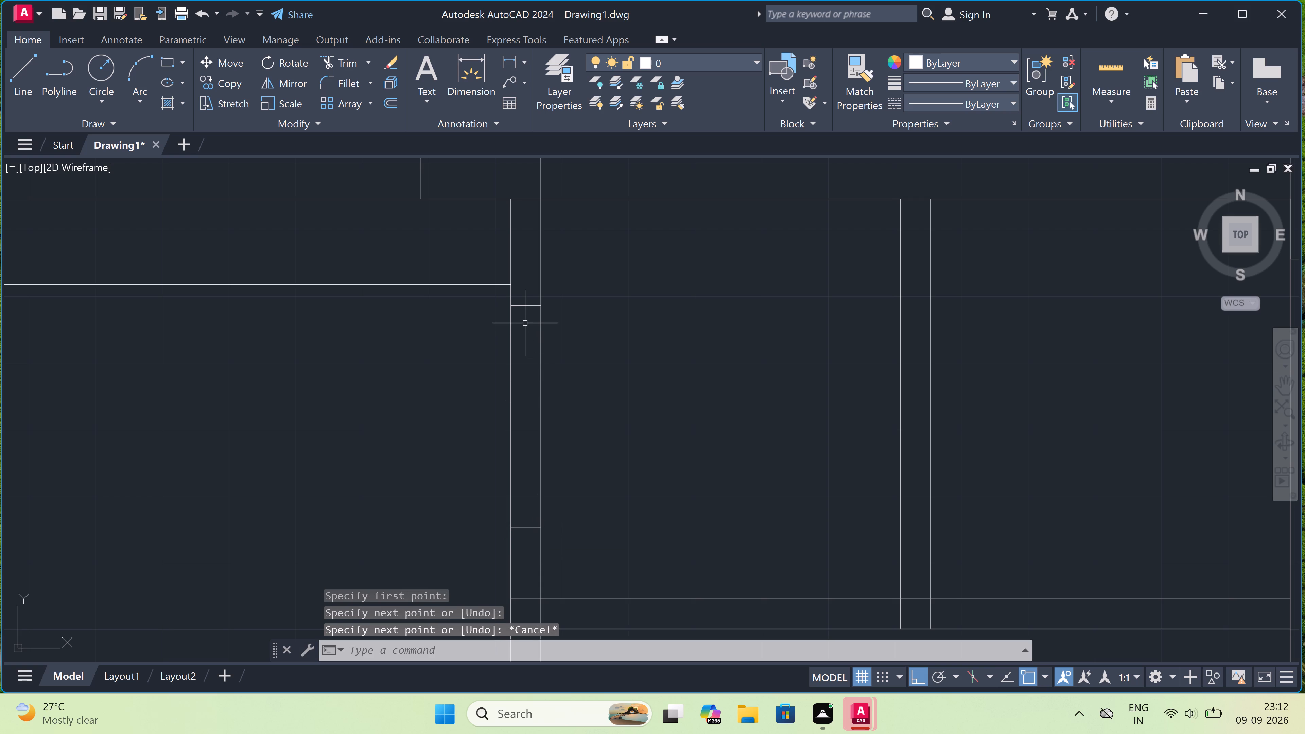
key(space)
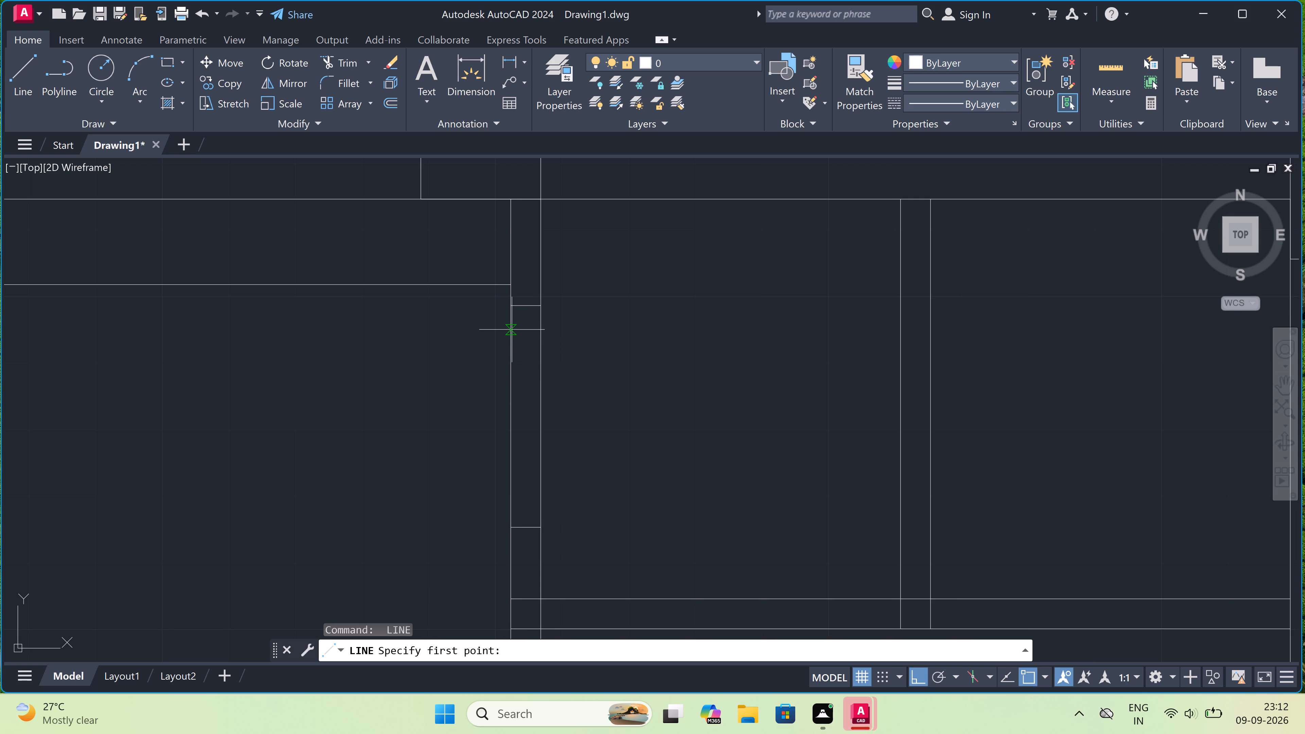
drag(512, 330, 519, 331)
click(541, 328)
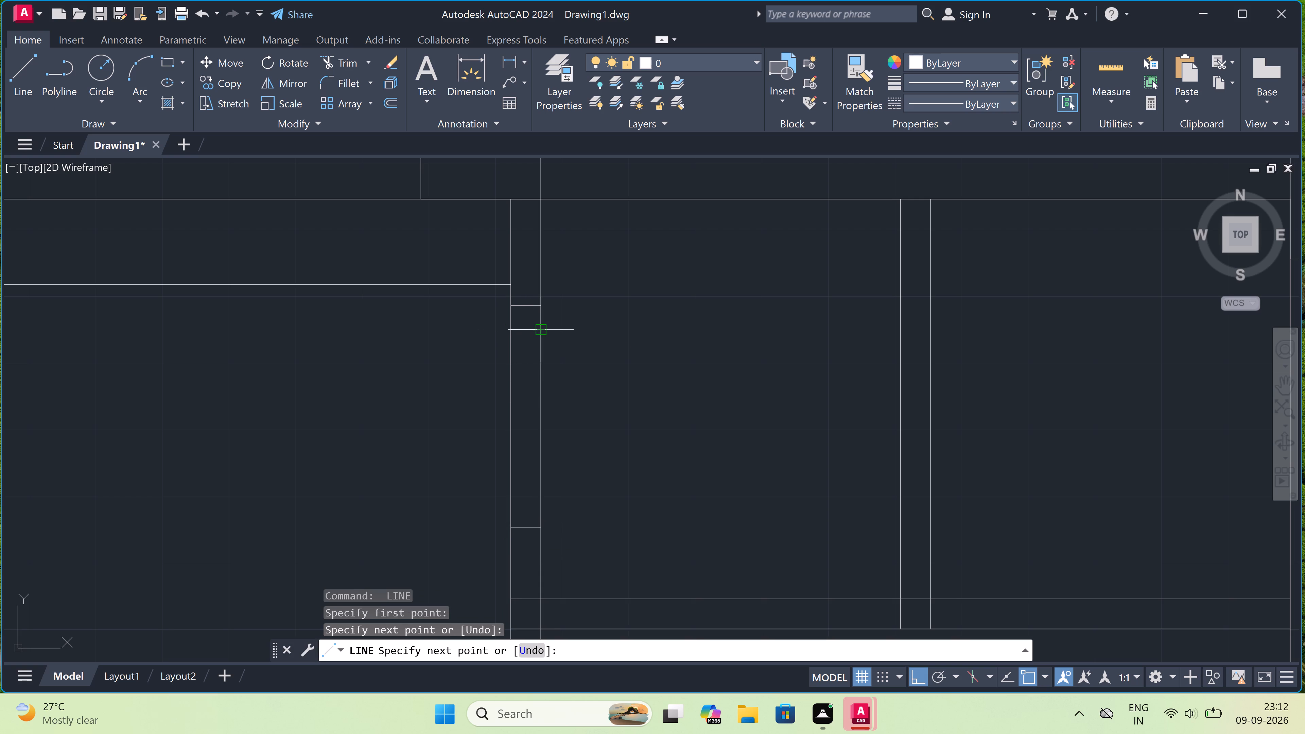
key(Escape)
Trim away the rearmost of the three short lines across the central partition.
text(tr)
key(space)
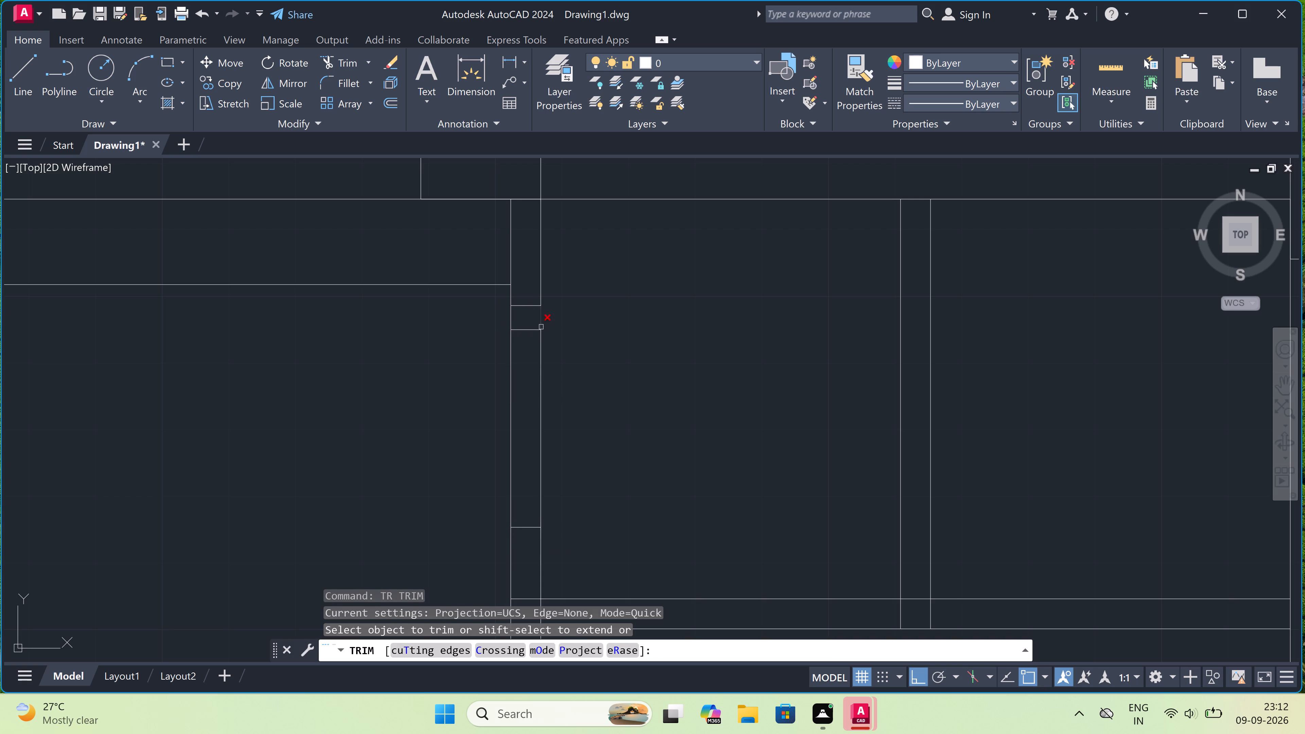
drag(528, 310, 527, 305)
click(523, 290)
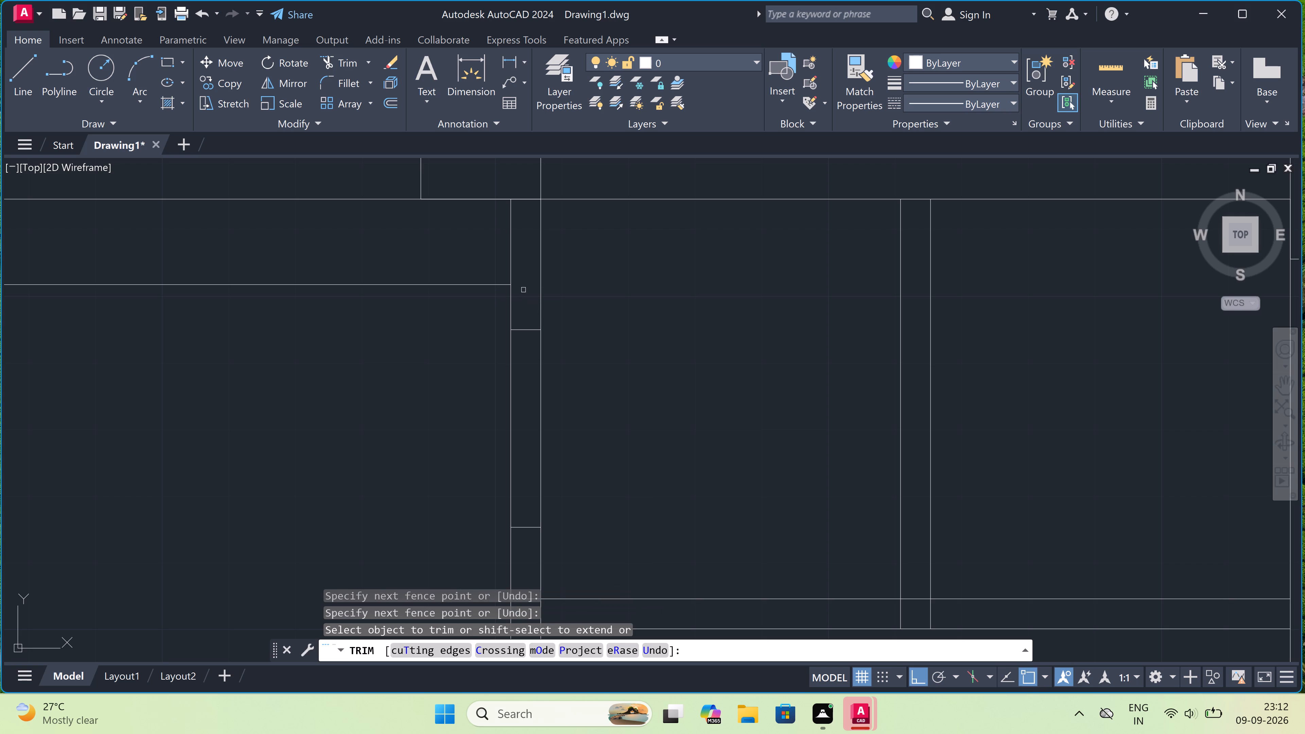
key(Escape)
Draw a short line toward the front from the midpoint of the partition's rear cross line, continued by a 2" segment.
text(l)
key(space)
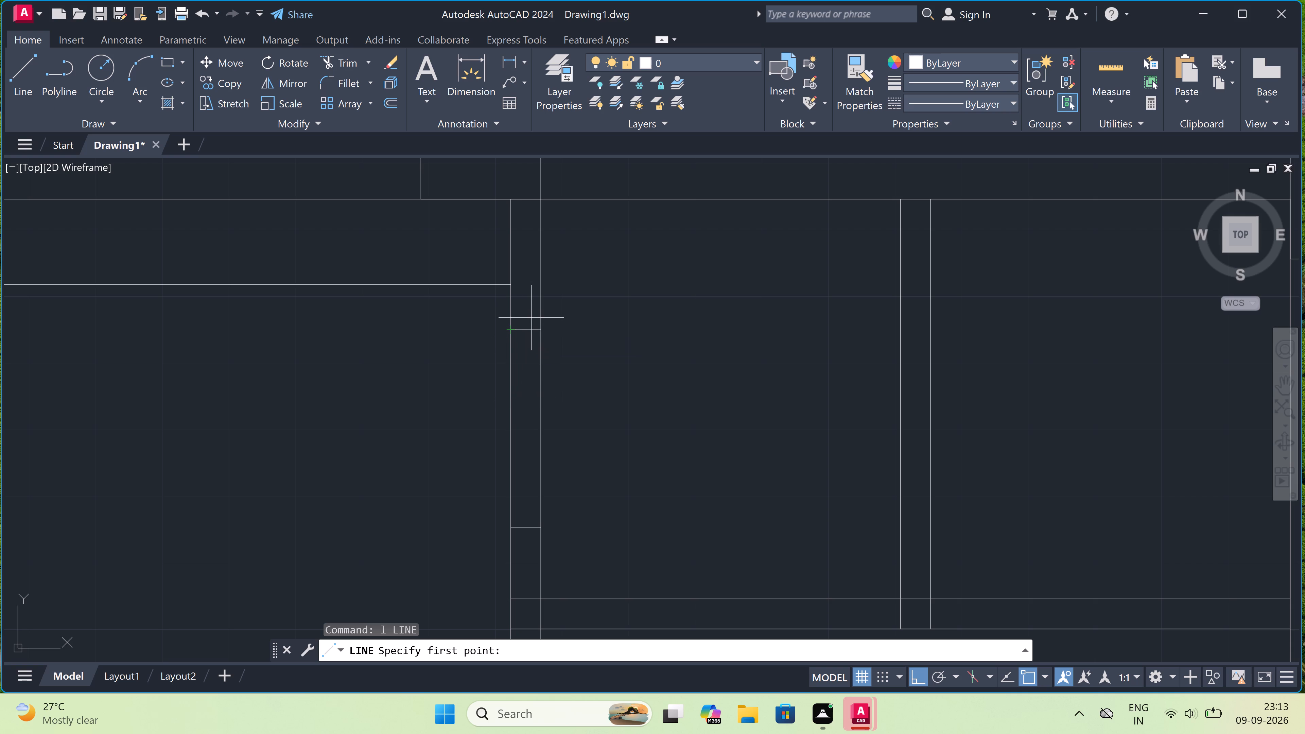
drag(525, 325, 526, 333)
click(526, 340)
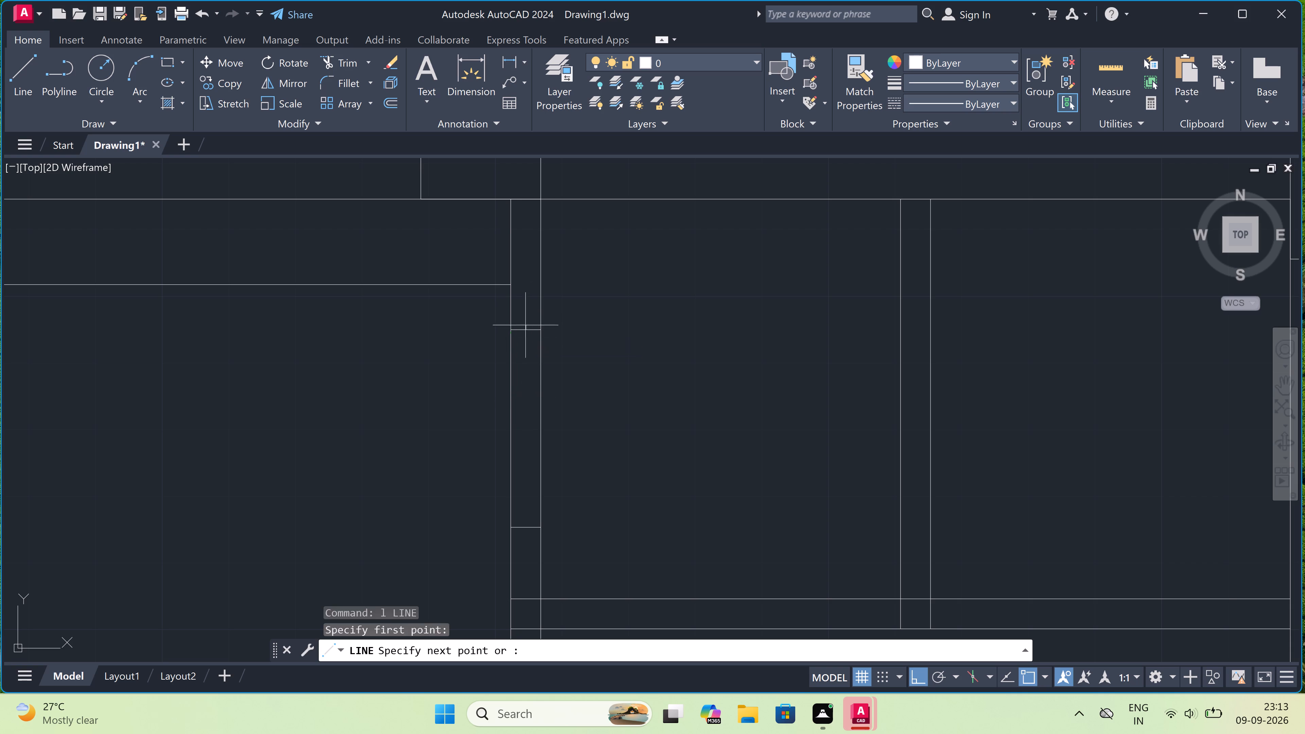
key(2)
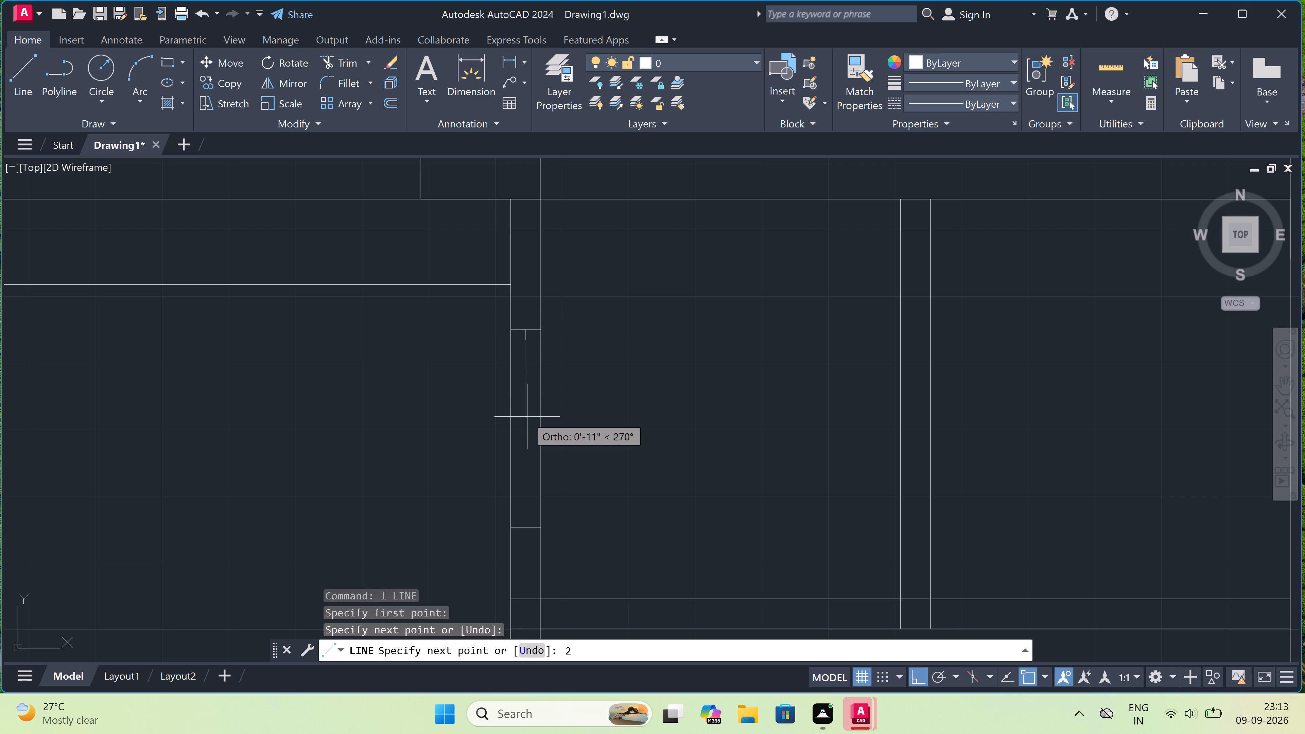
text(")
key(space)
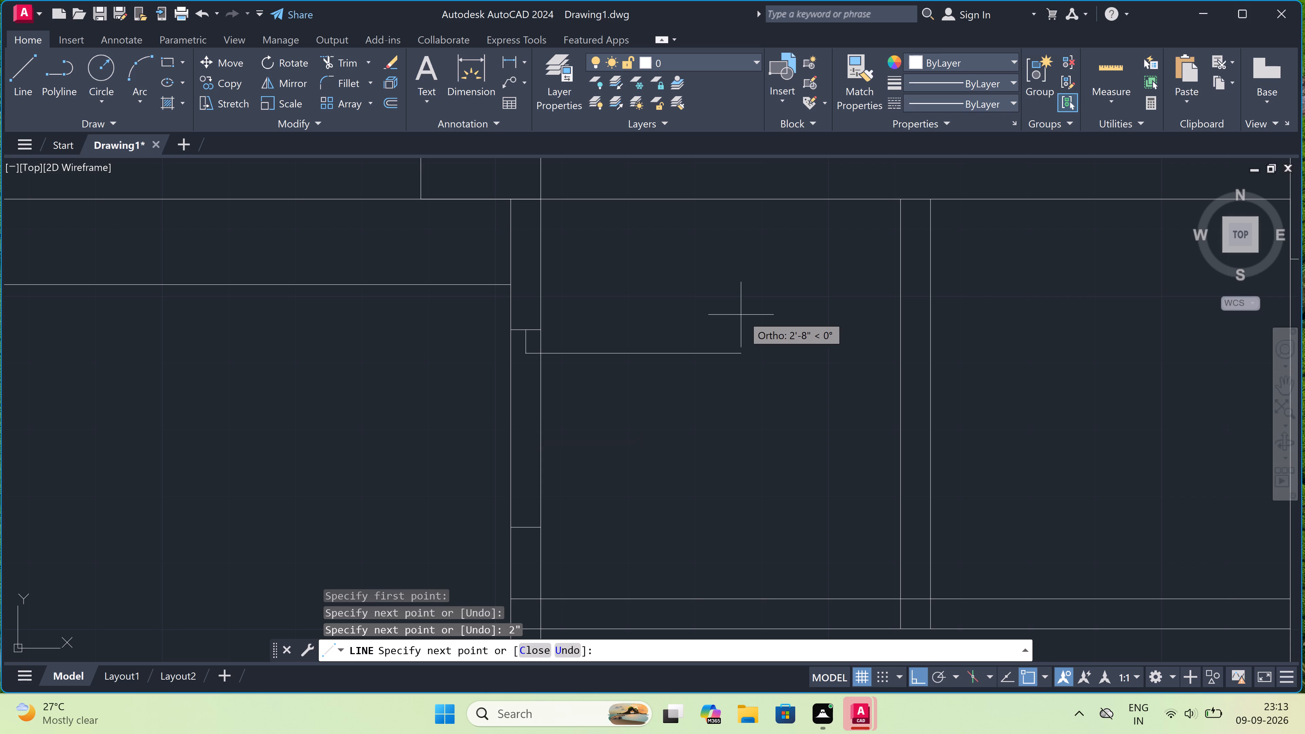
key(Escape)
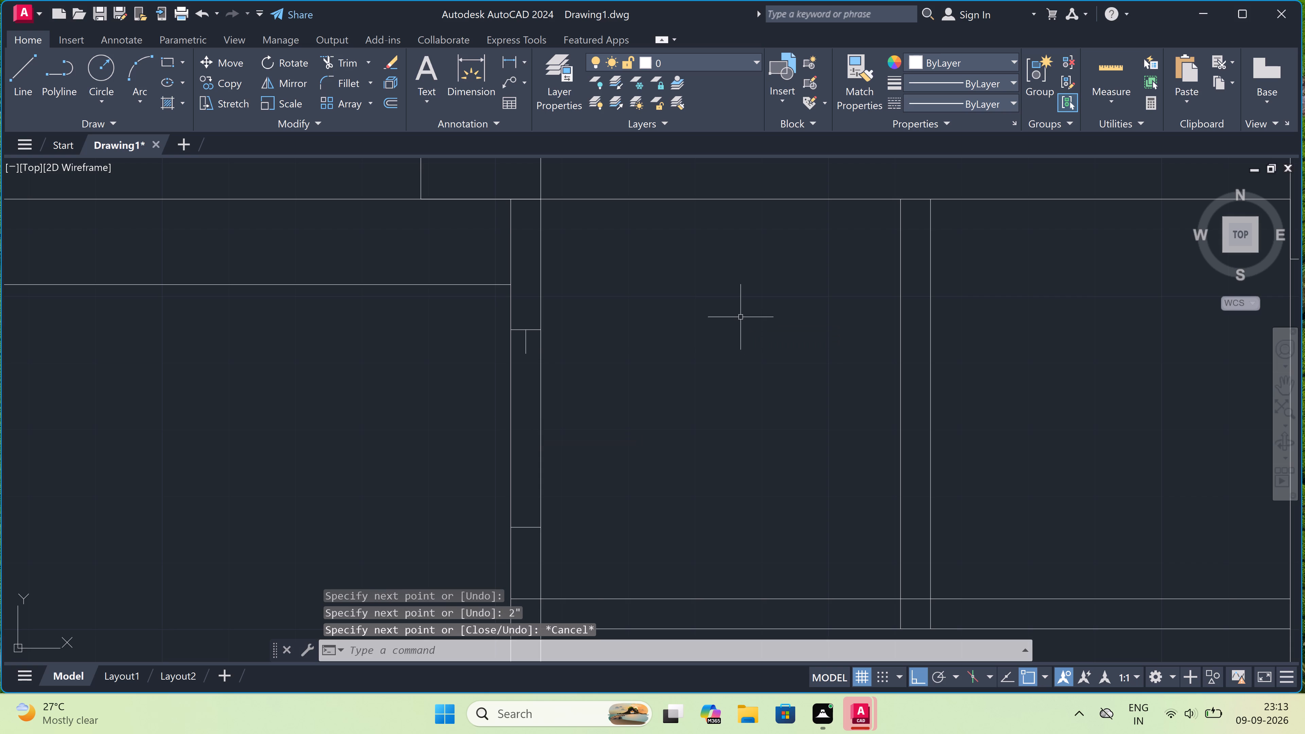
Draw a 2" line toward the rear from the midpoint of the partition's front cross line.
text(l)
key(space)
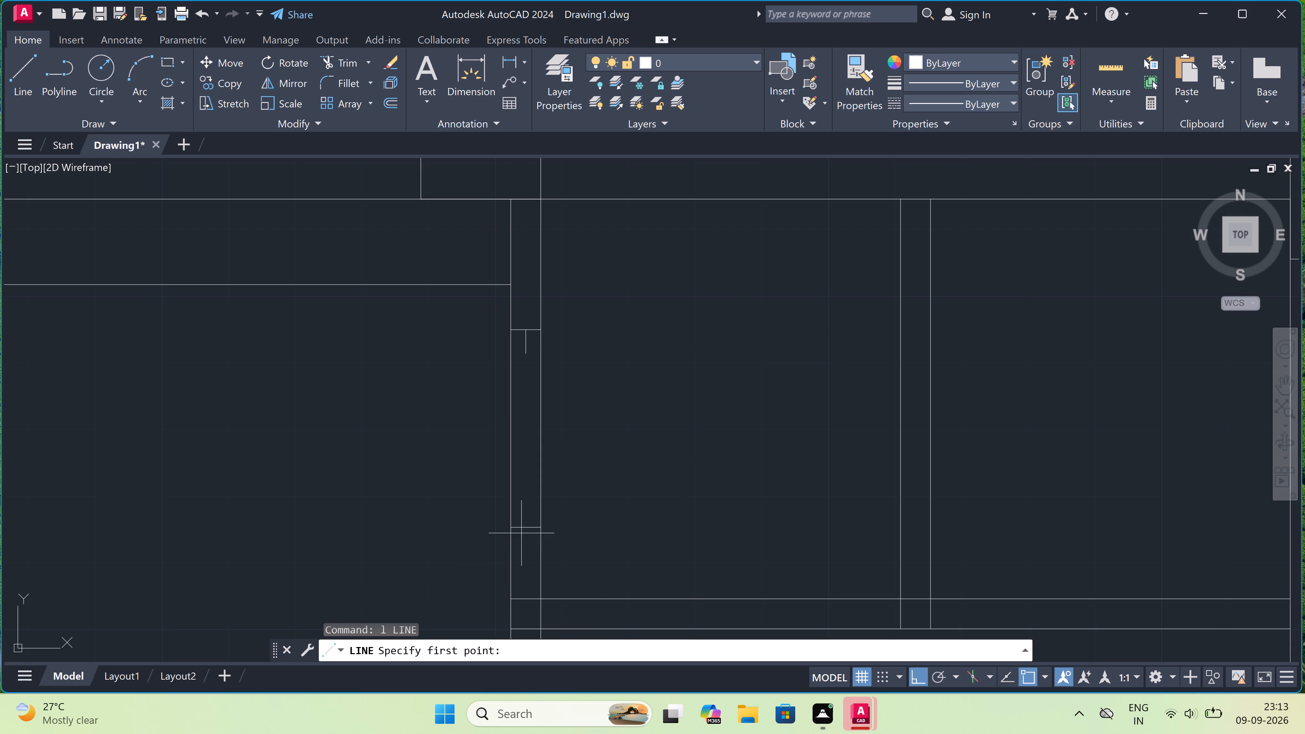
drag(525, 524, 526, 520)
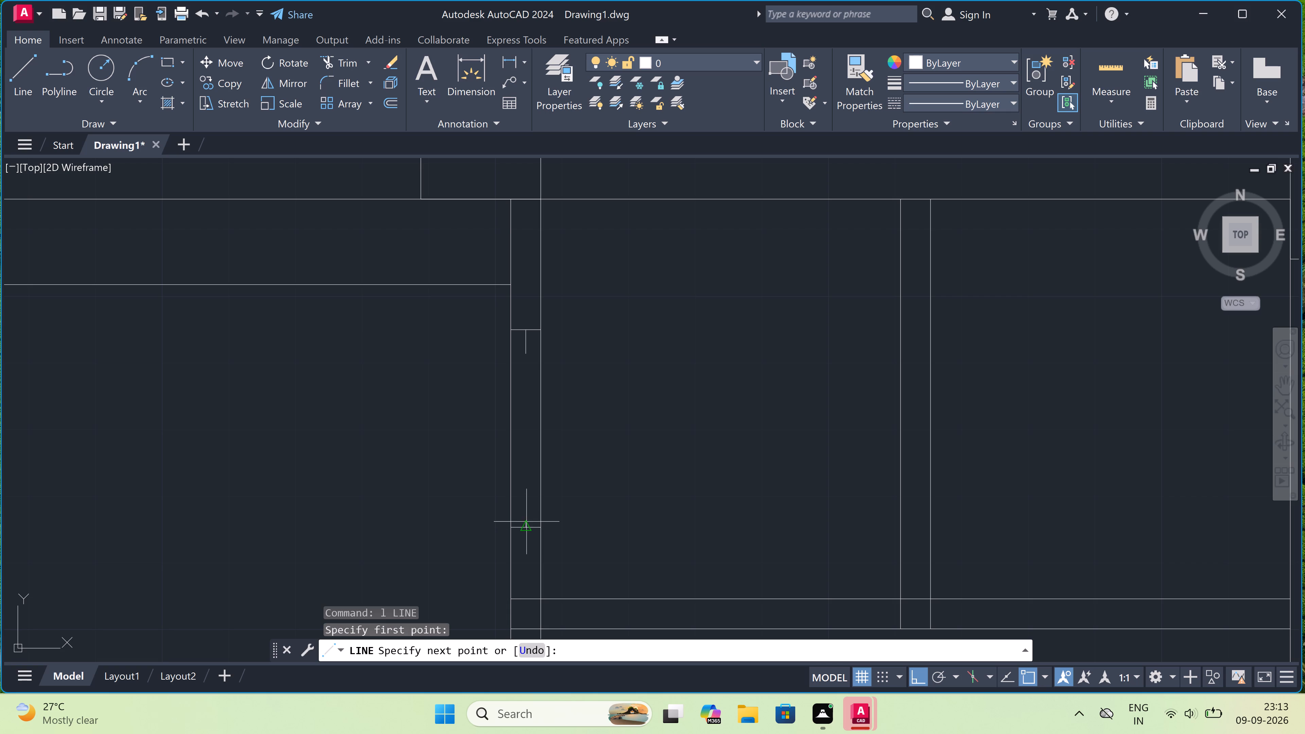
key(2)
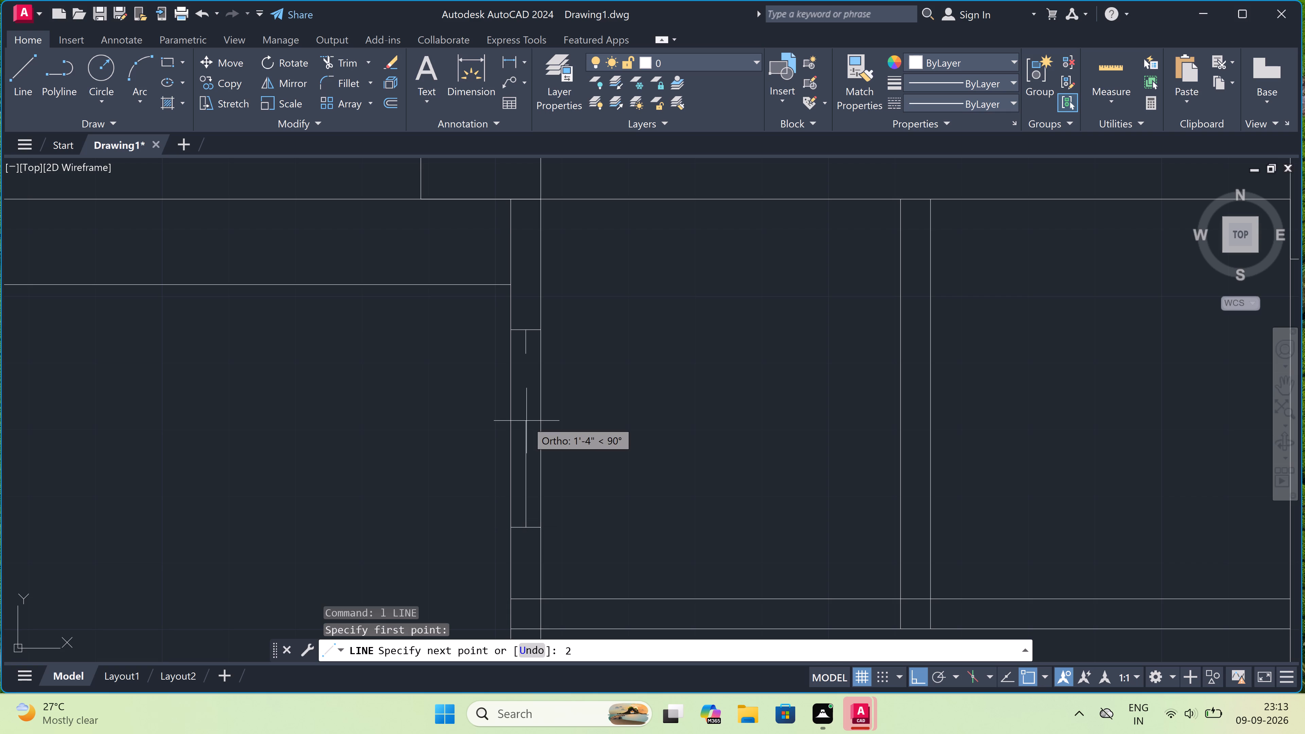
text(")
key(space)
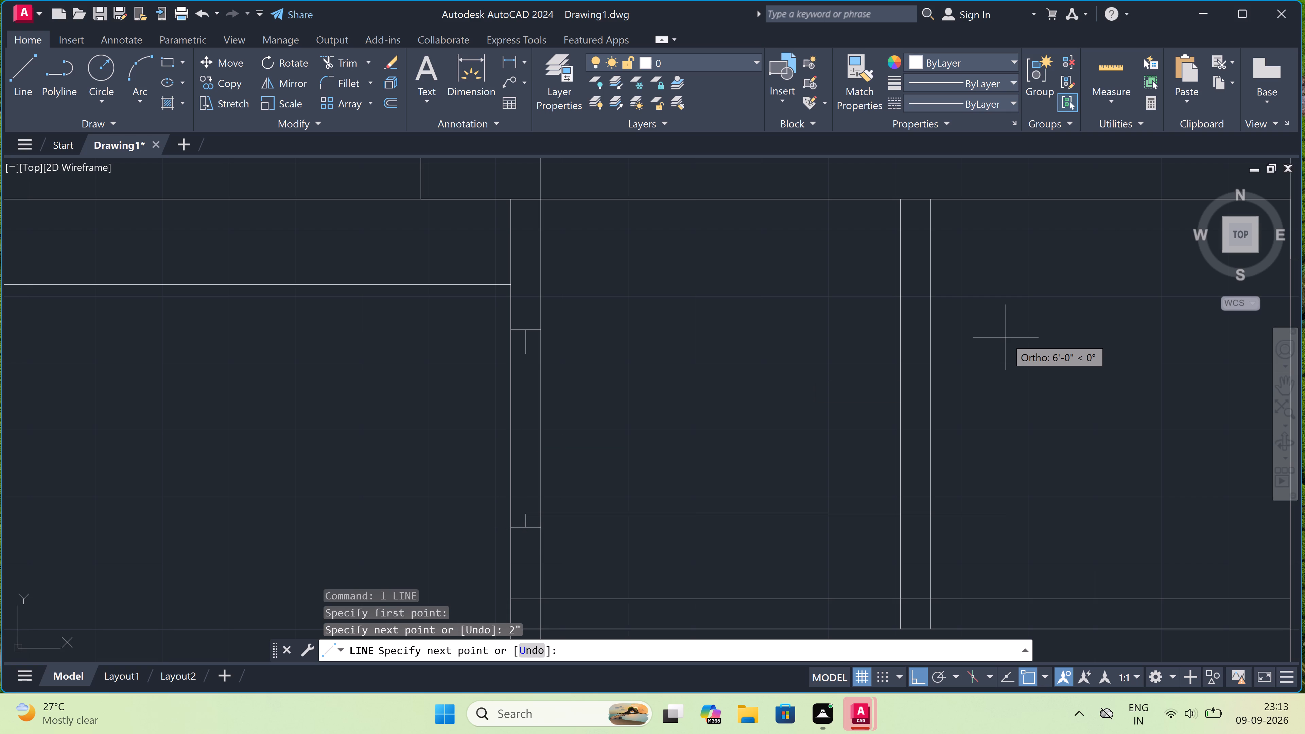
key(Escape)
Trim both central partition lines between the two cross lines to open the doorway beside the small rear room.
text(tr)
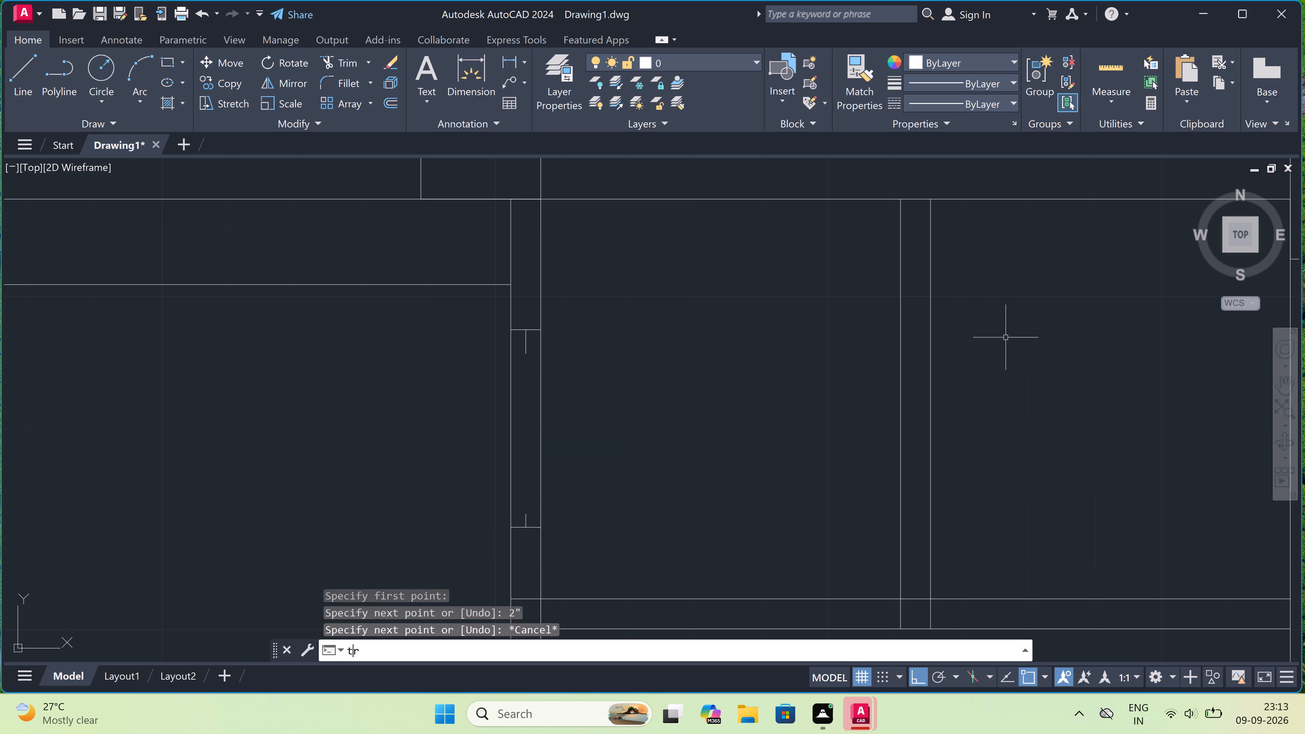
key(space)
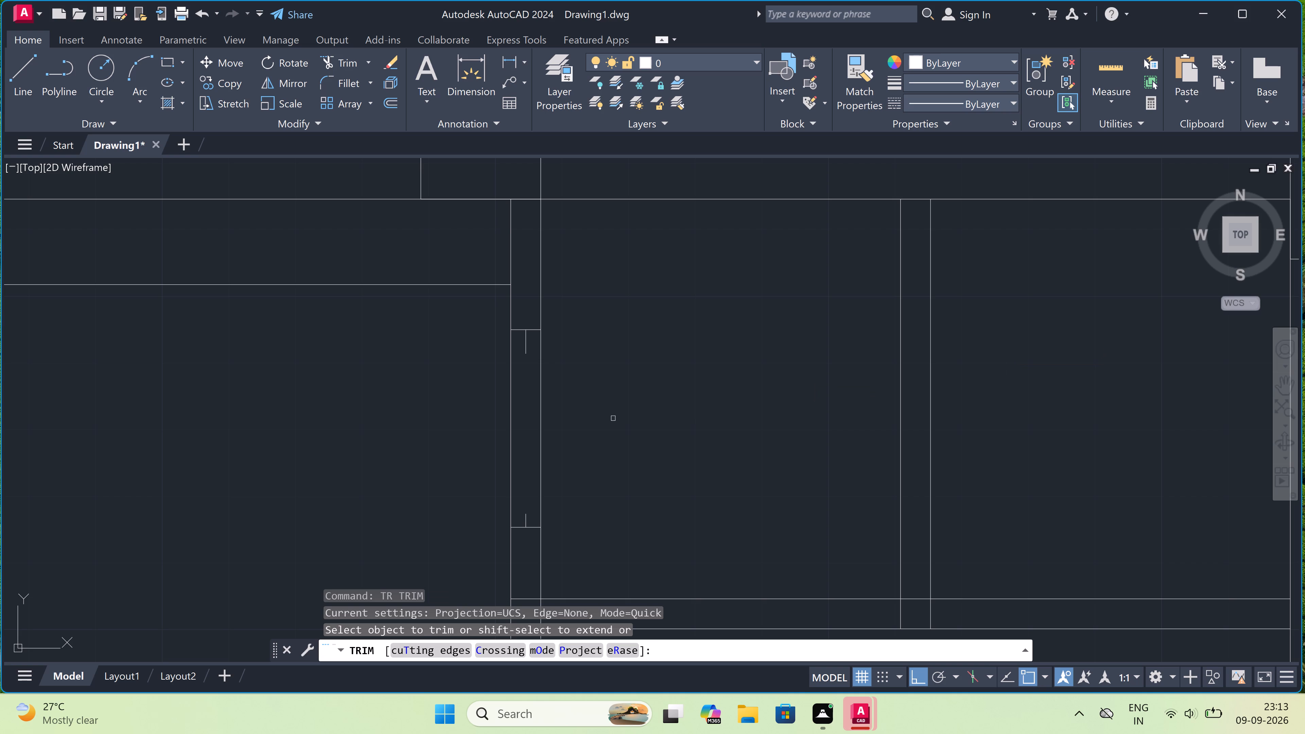
click(452, 408)
click(629, 402)
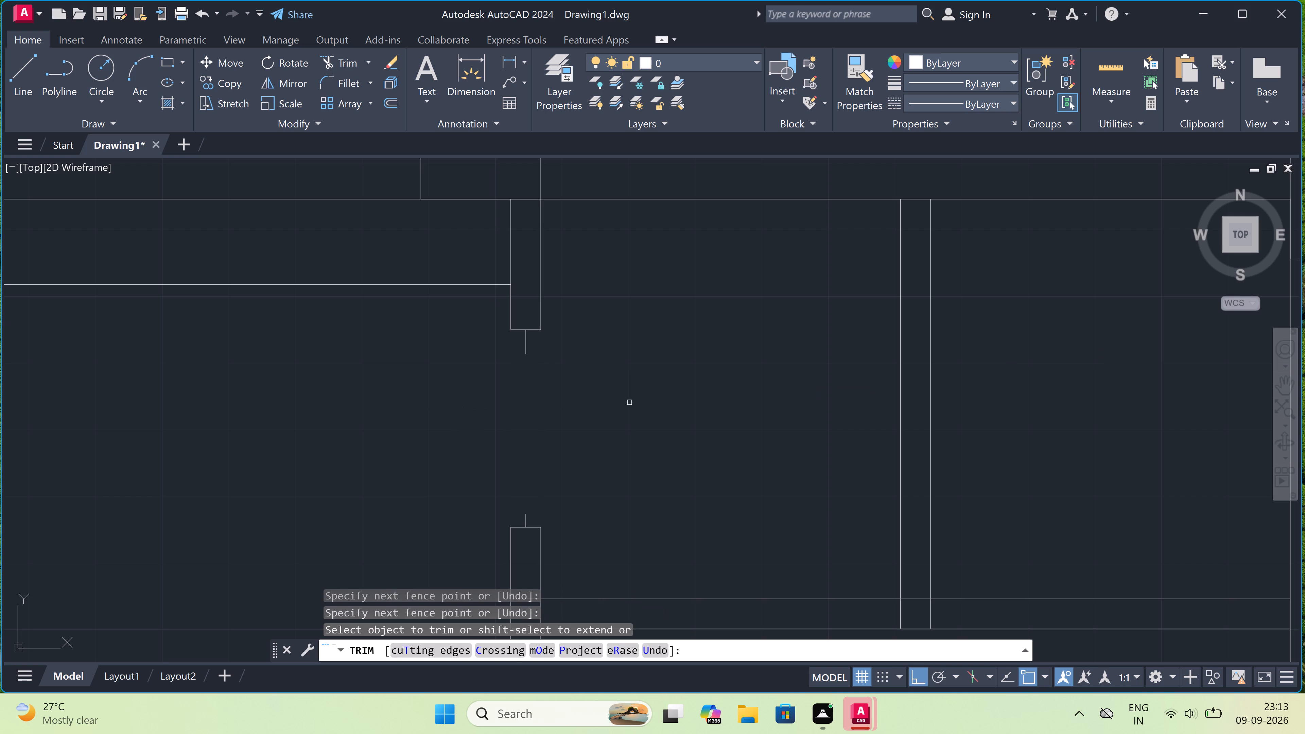
key(Escape)
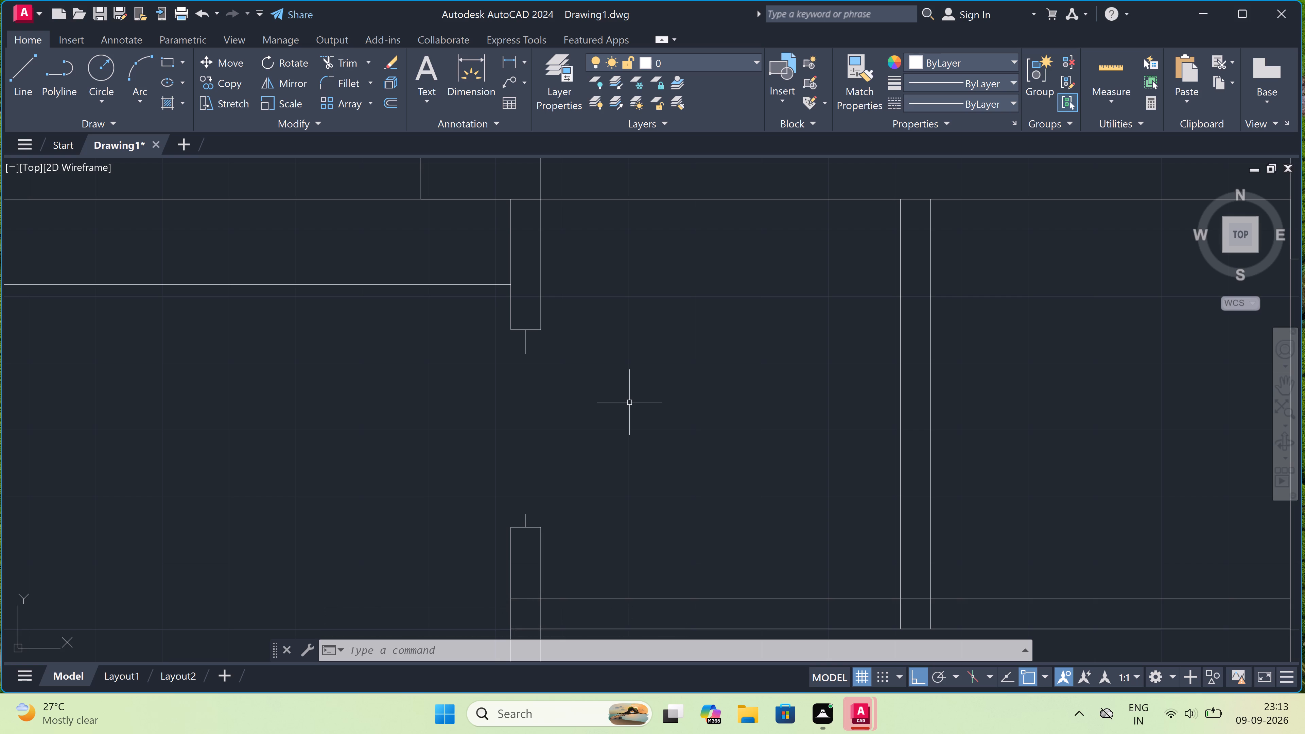
Draw a closed door leaf 2' long and 1" thick from the free end of the doorway's front 2" stub, extending into the small rear room.
text(l)
key(space)
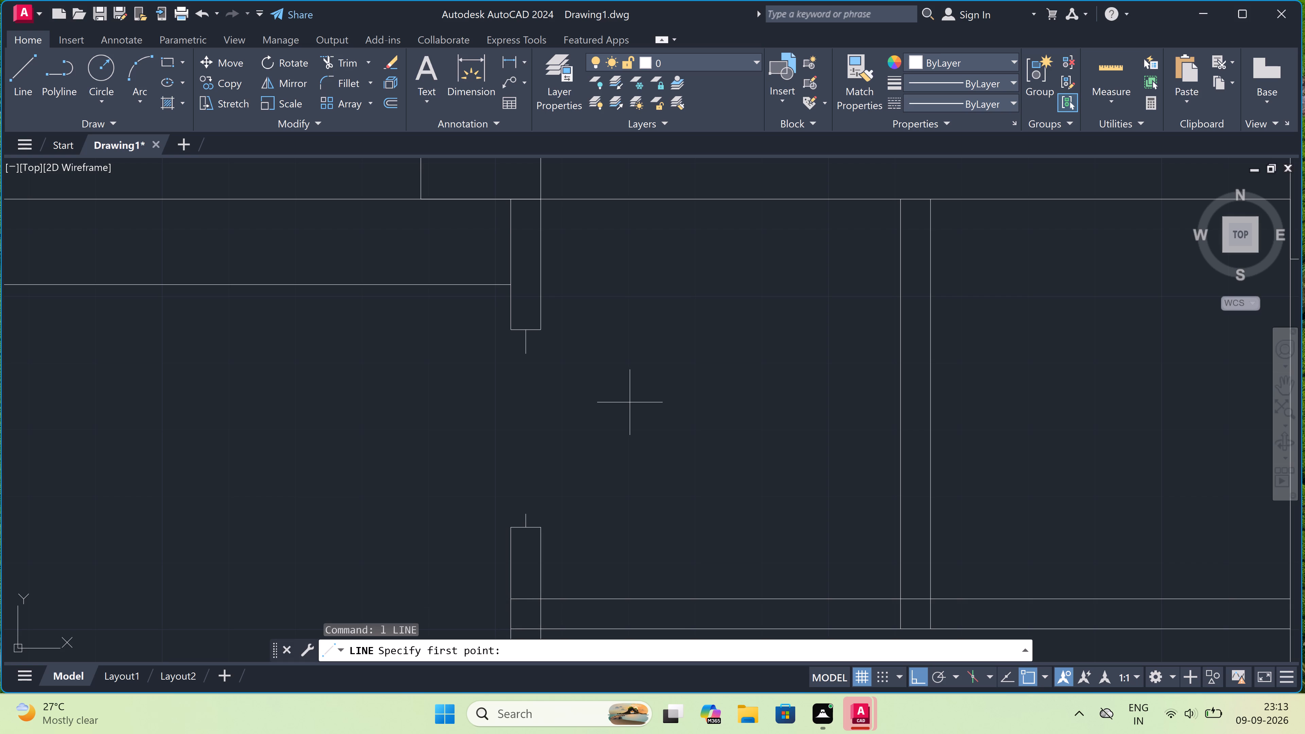
click(527, 515)
click(531, 515)
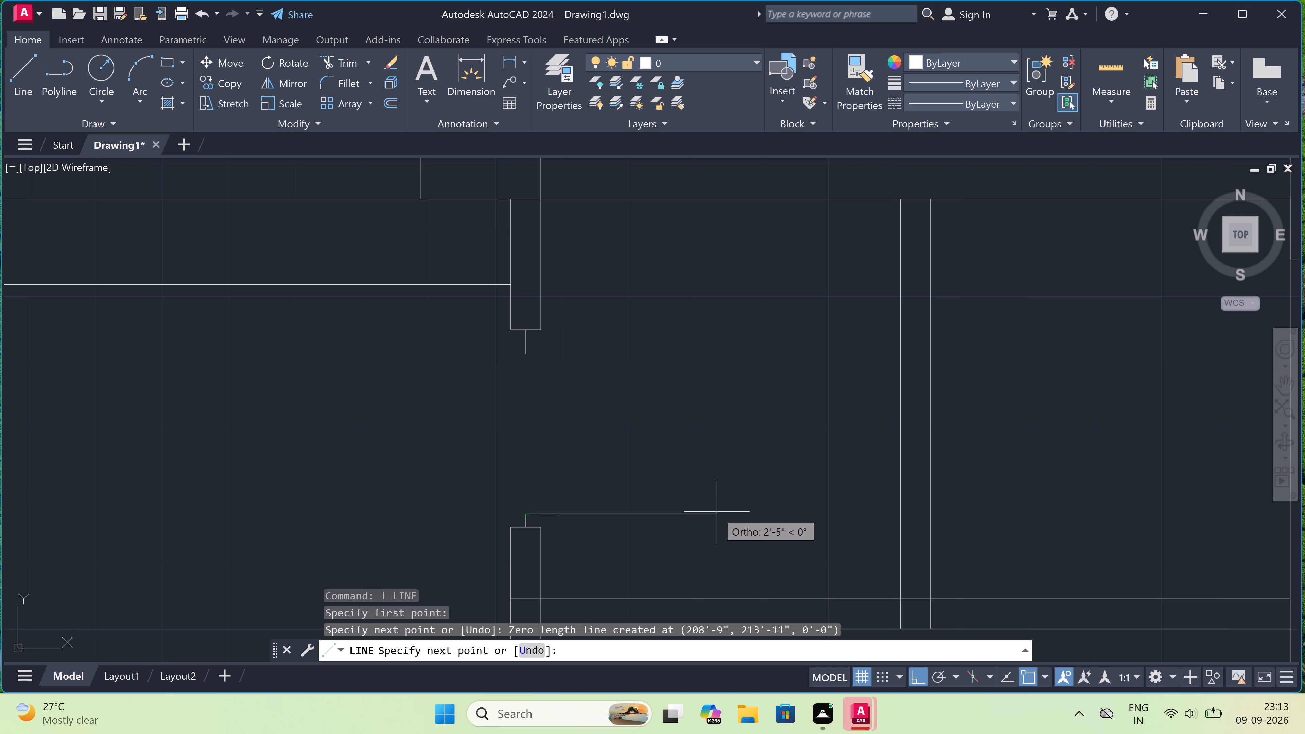
text(2')
key(space)
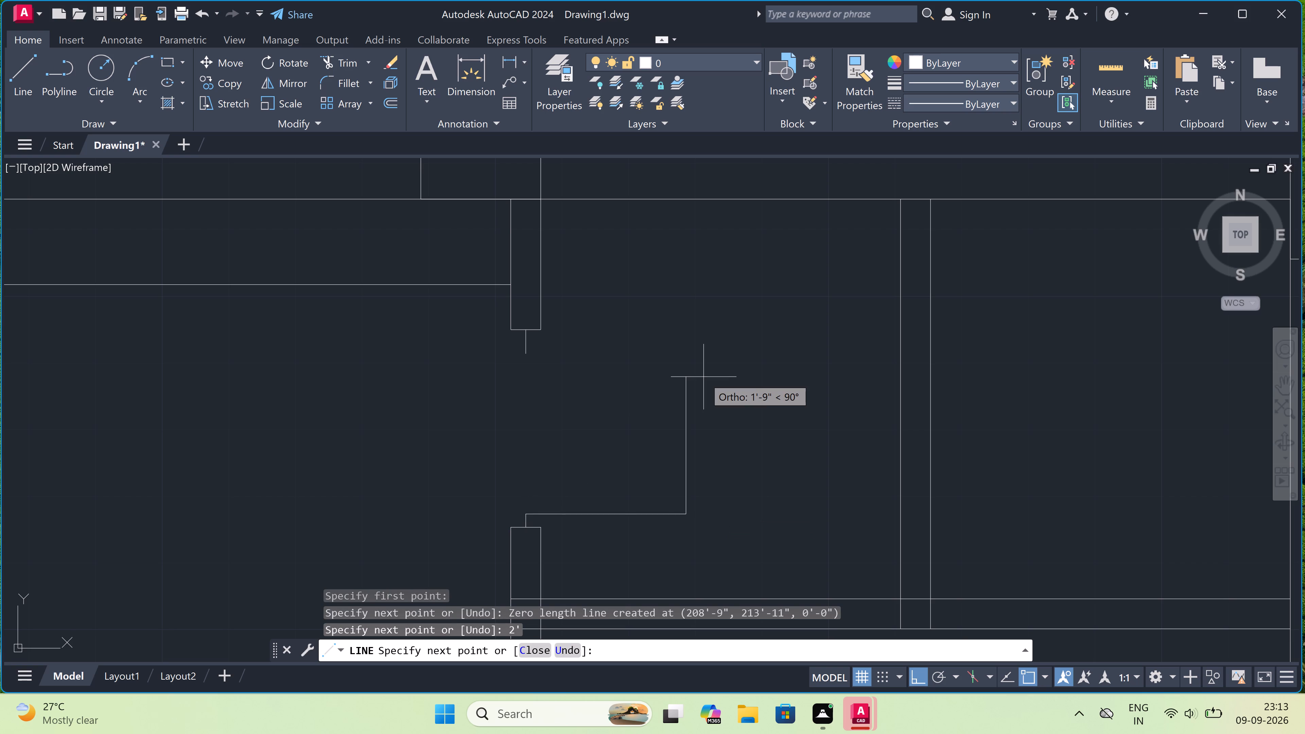
key(1)
text(")
key(space)
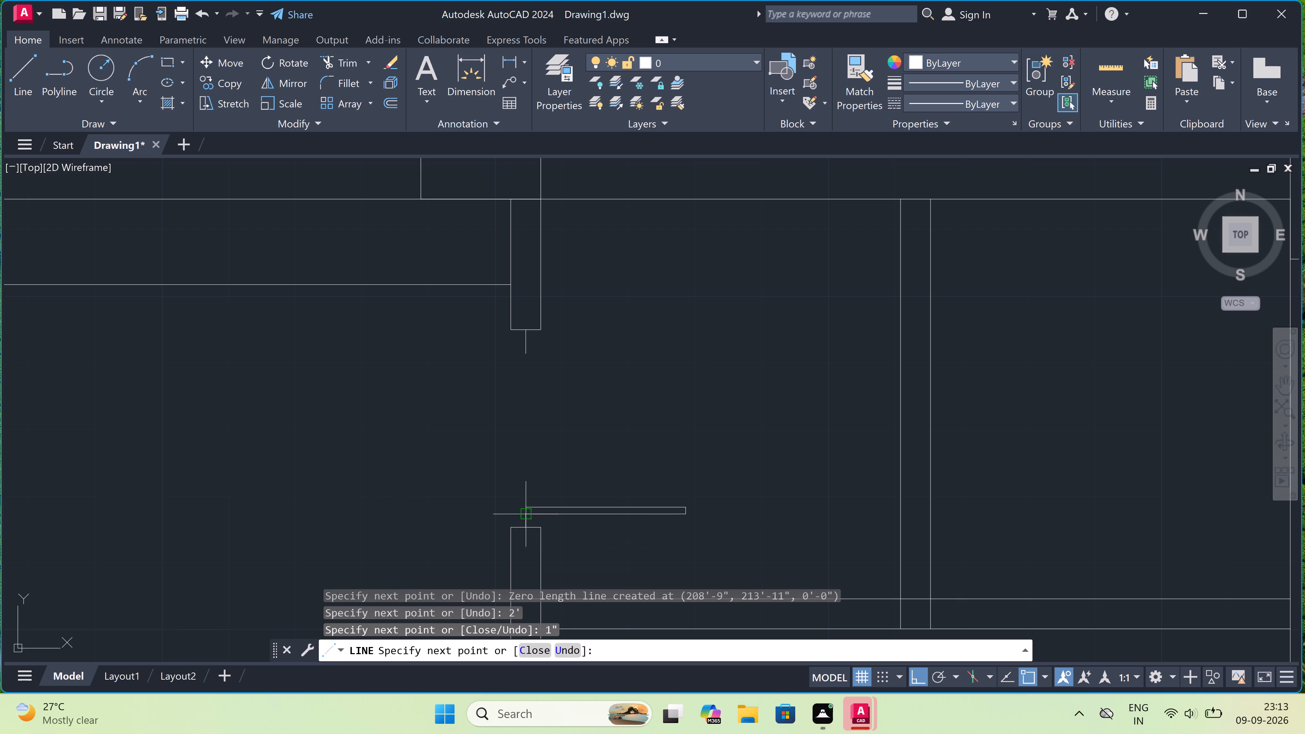
scroll(528, 506, up, 3)
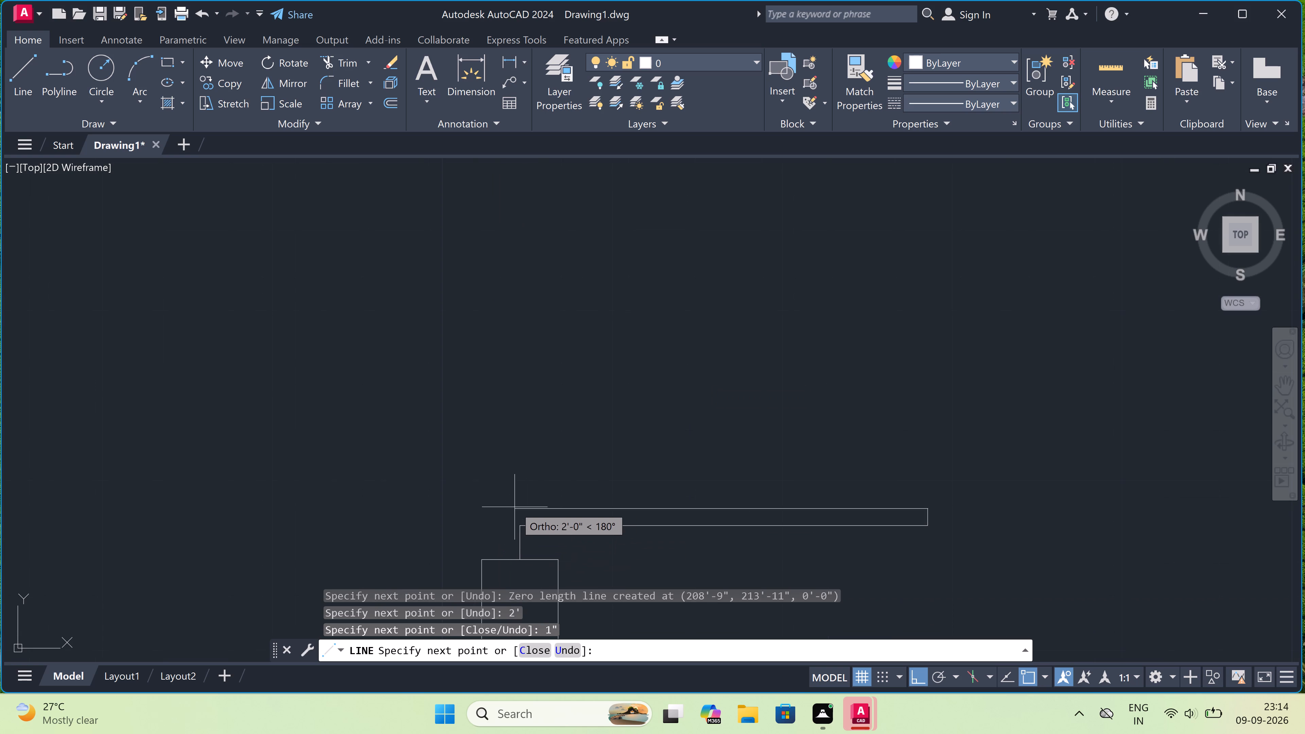
scroll(515, 505, up, 1)
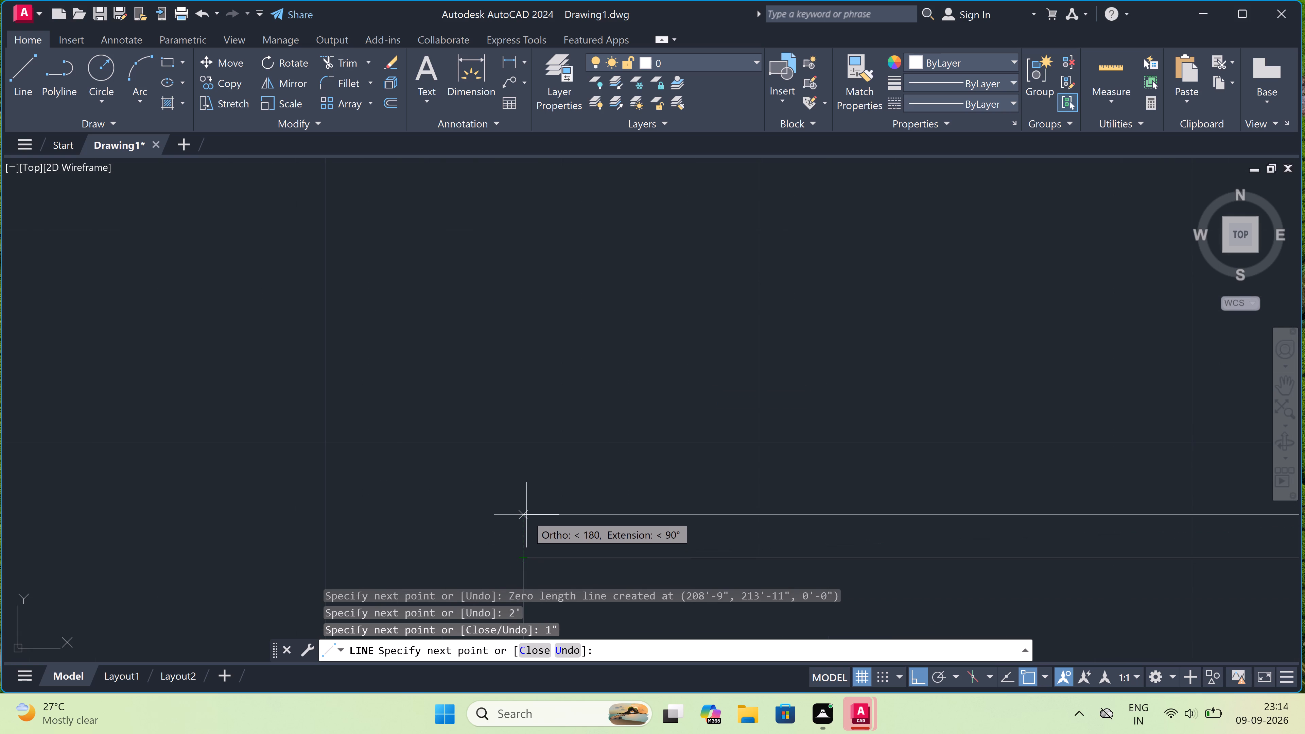
click(526, 515)
click(526, 560)
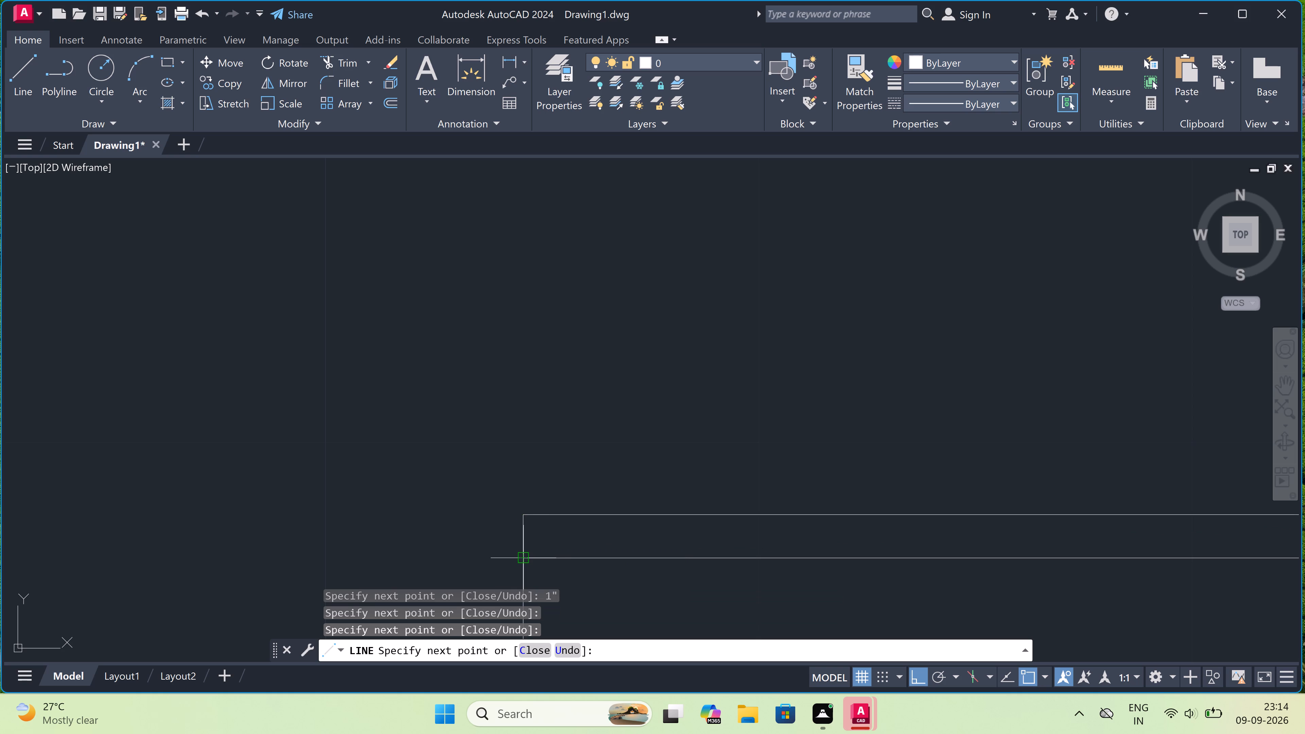
key(Escape)
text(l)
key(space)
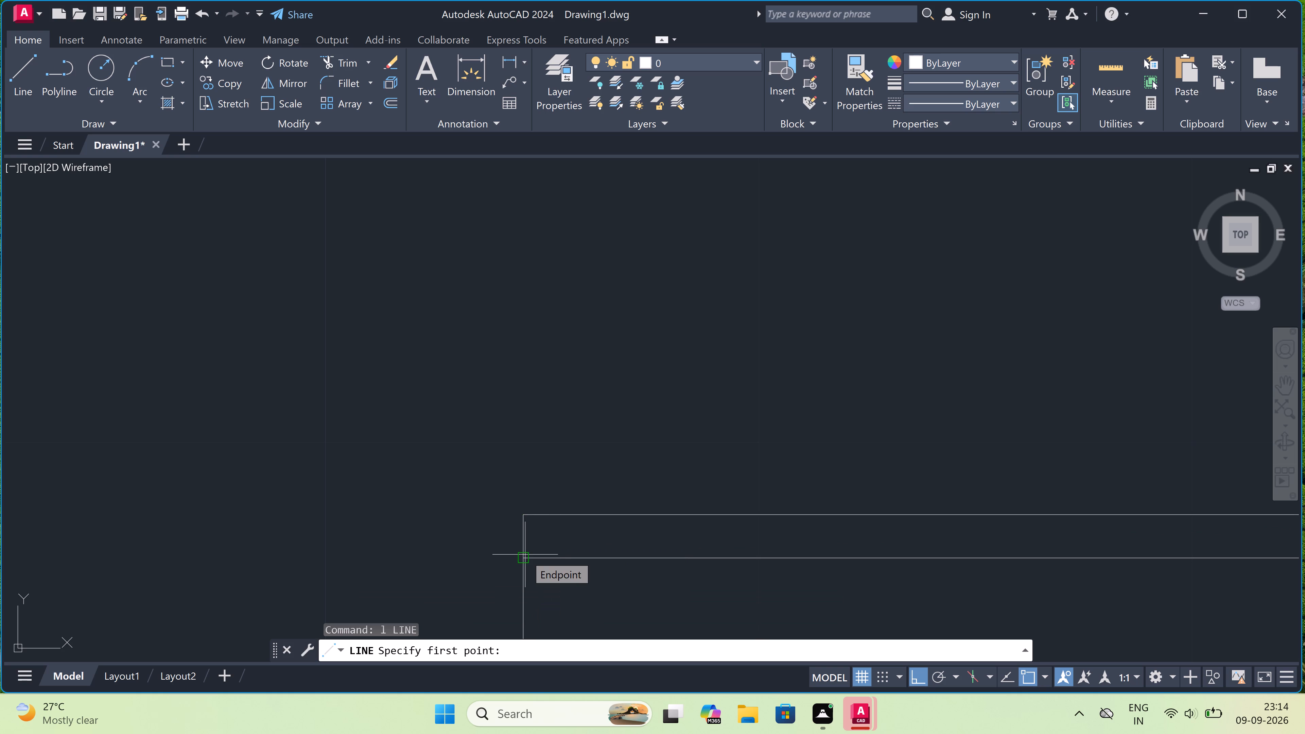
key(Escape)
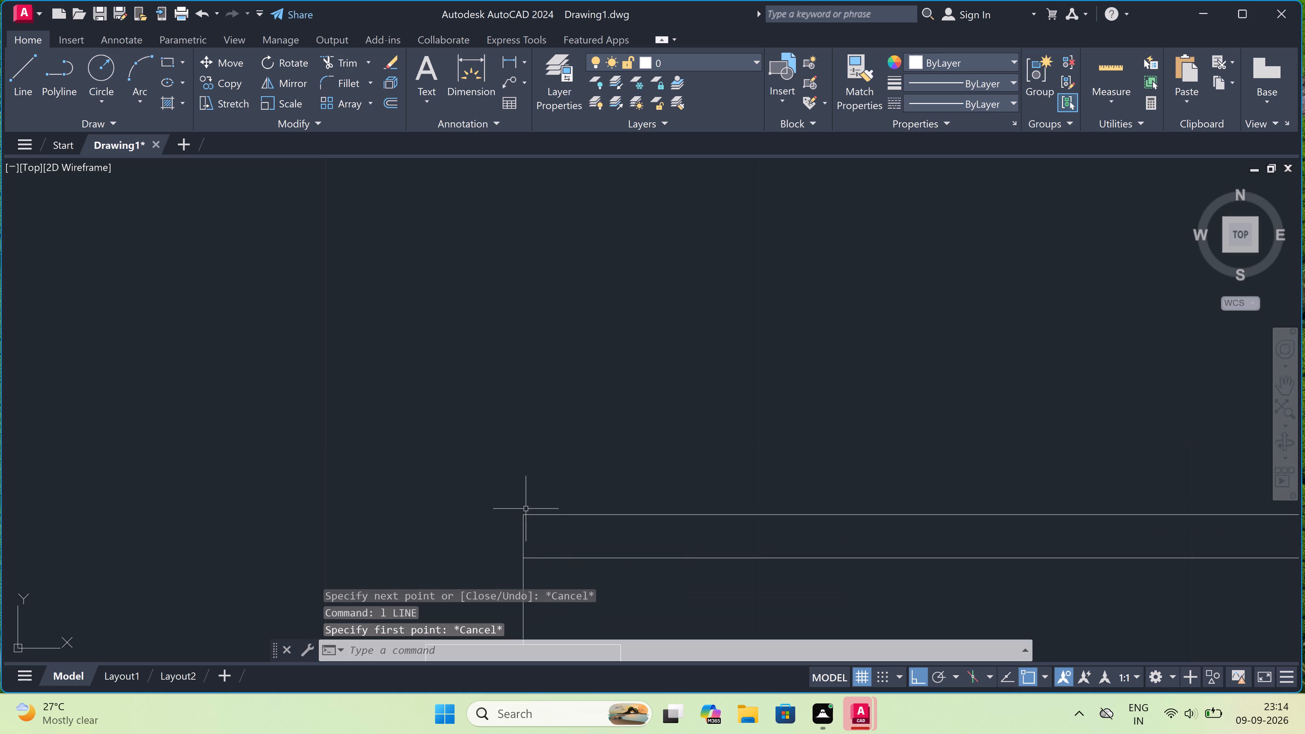
Draw the door swing with a Start, End, Direction arc from the rear stub's free end to the door leaf's outer rear corner.
scroll(512, 452, down, 3)
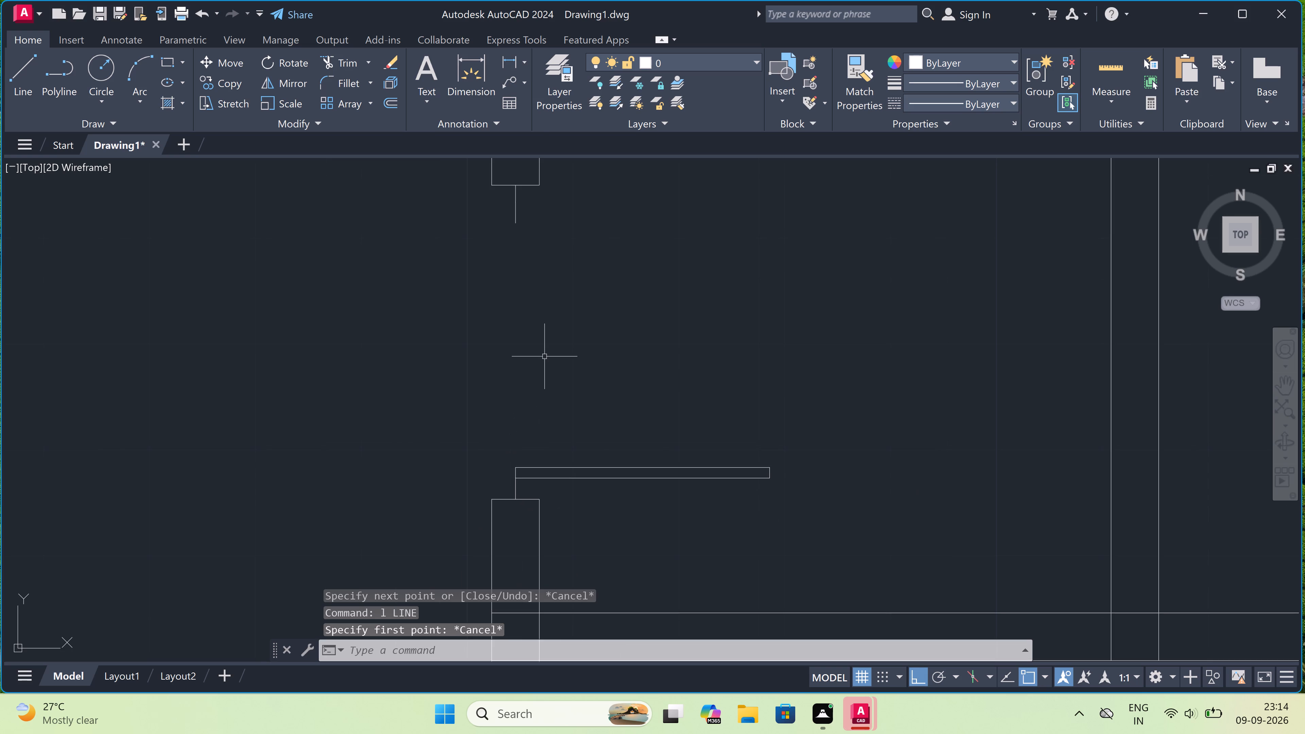
scroll(549, 327, up, 1)
scroll(549, 327, down, 2)
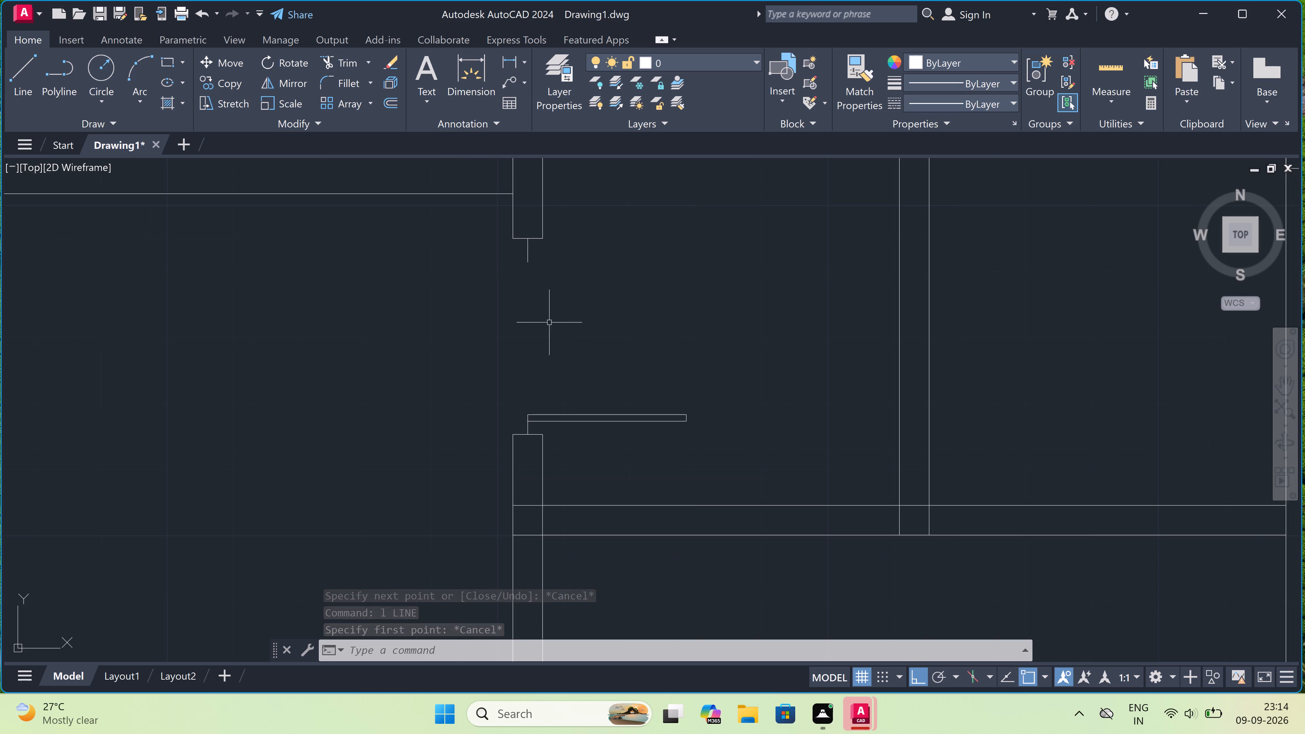
scroll(542, 242, up, 1)
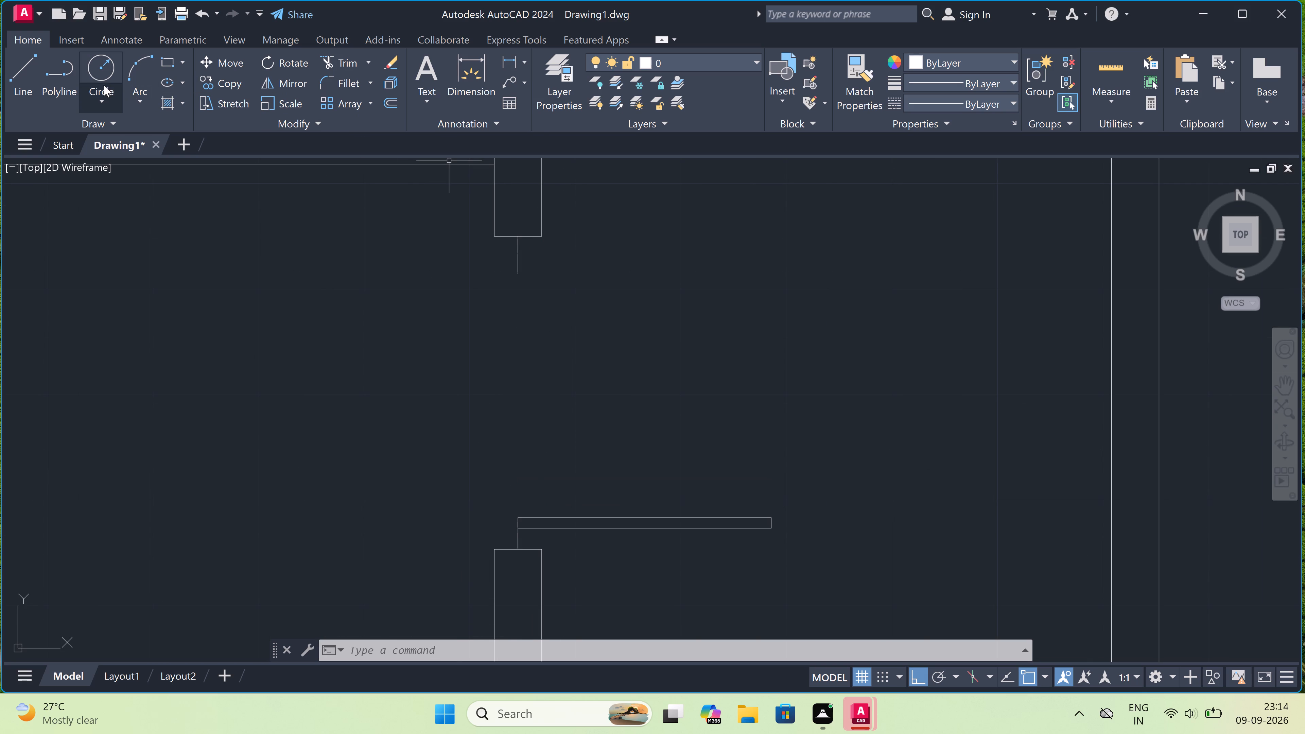
click(135, 98)
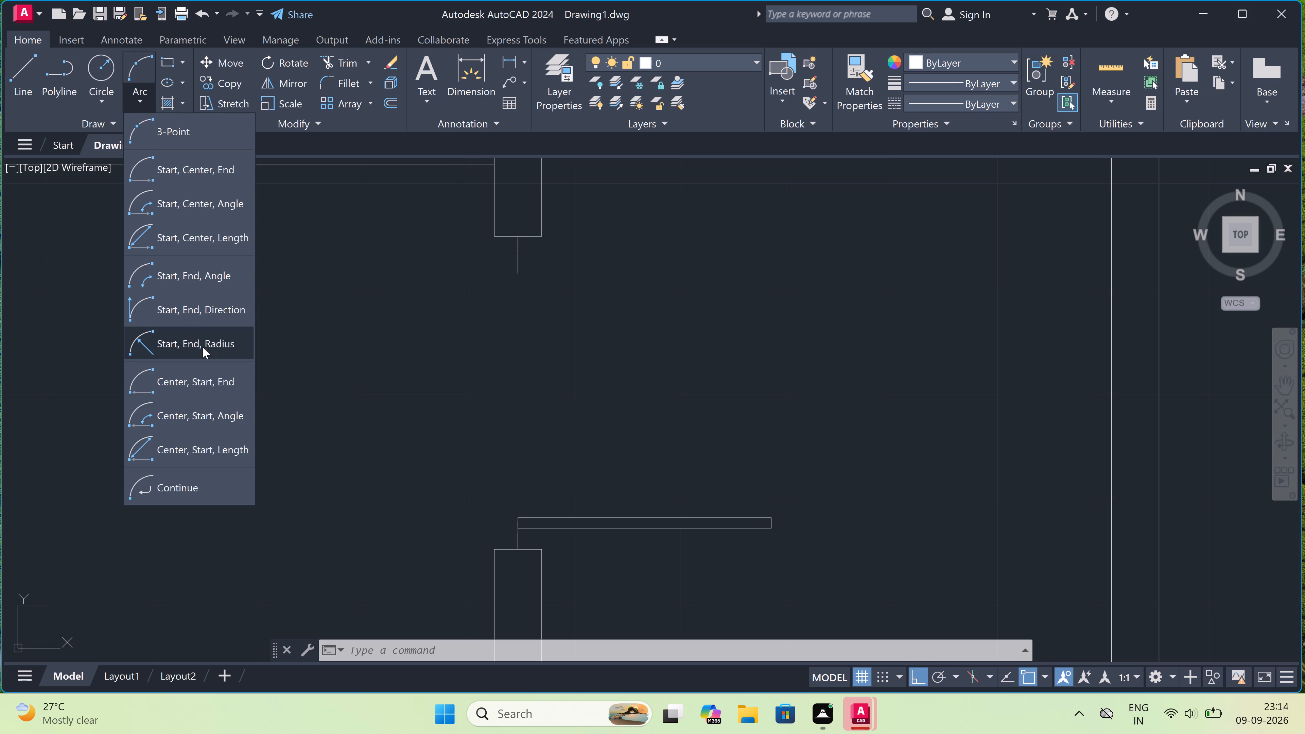
click(207, 307)
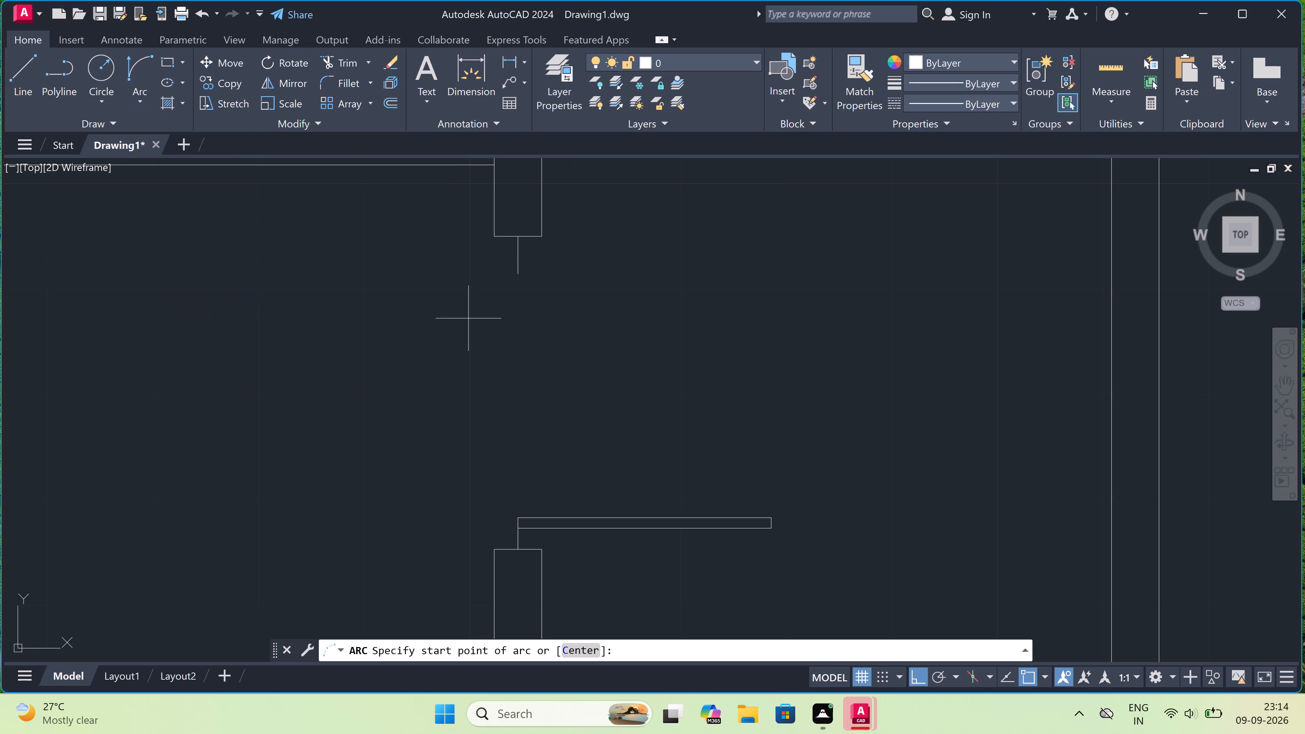
click(523, 274)
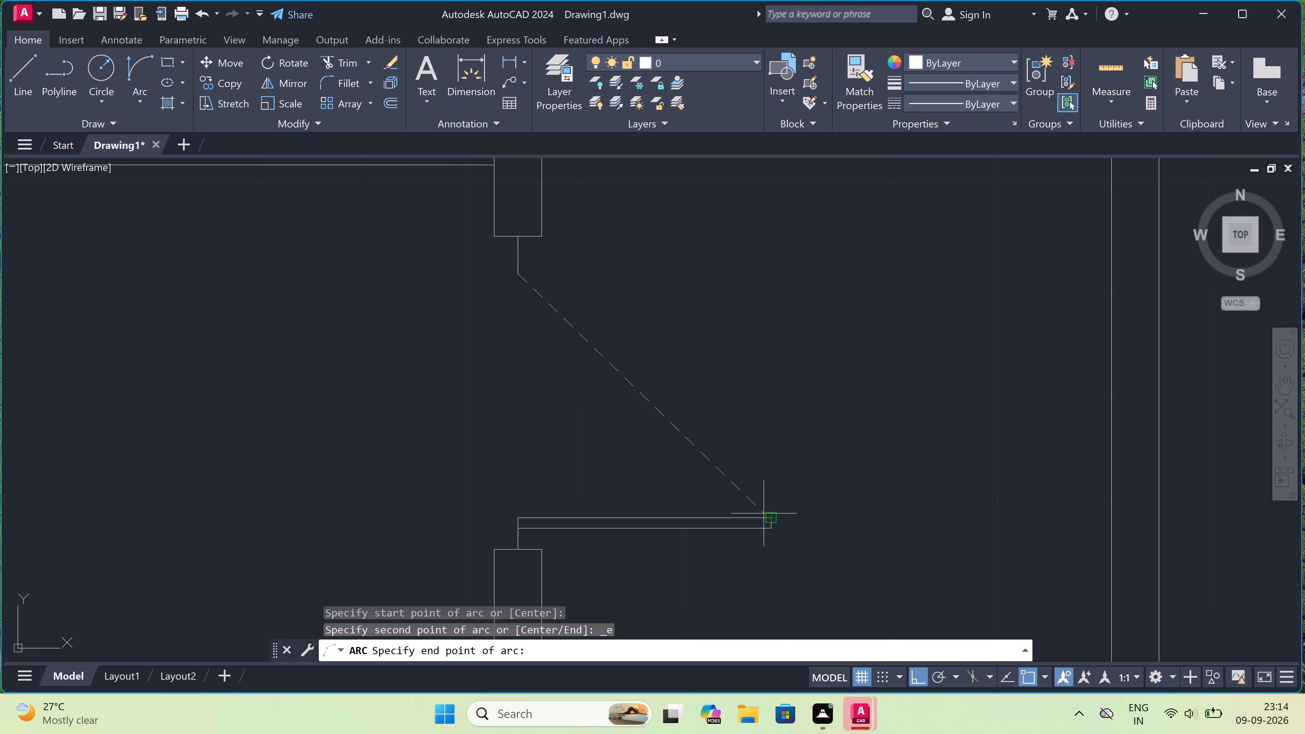
click(773, 519)
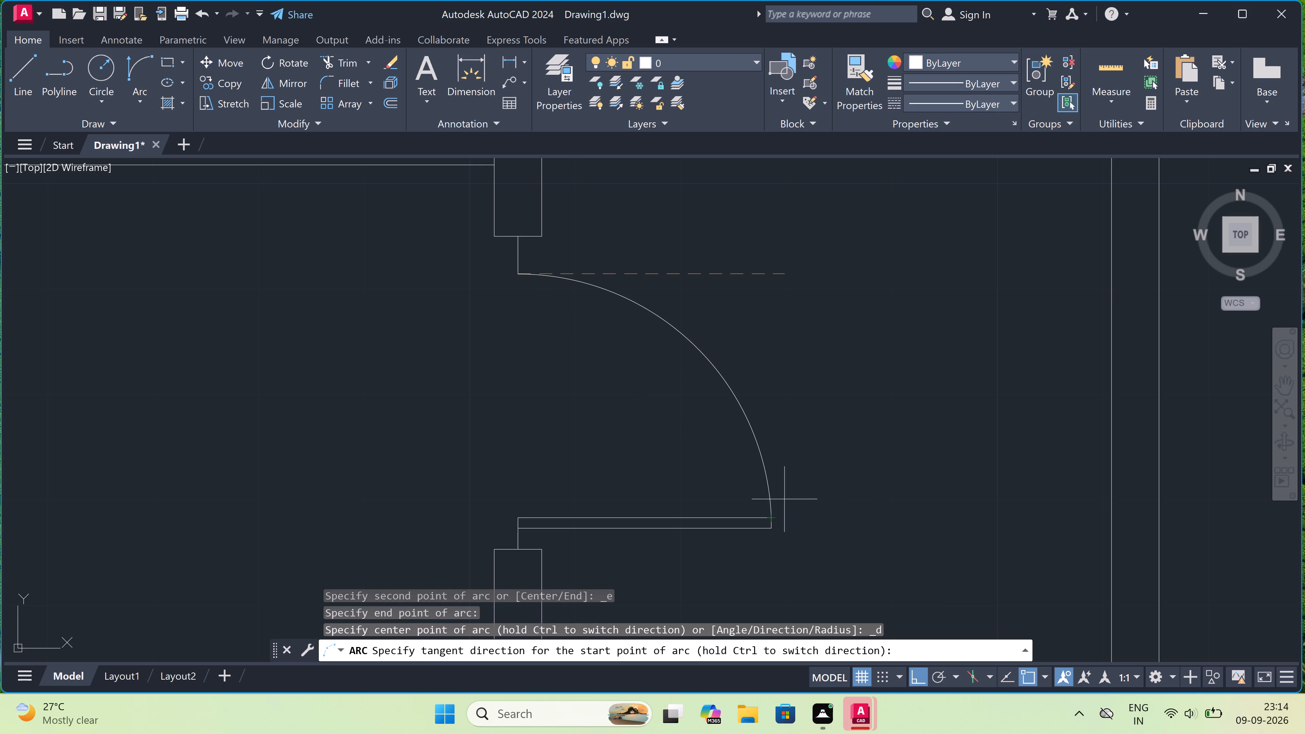
click(818, 415)
Trim the overlapping lines where the small rear room's front wall meets the central partition, leaving an open wall junction.
scroll(818, 415, down, 2)
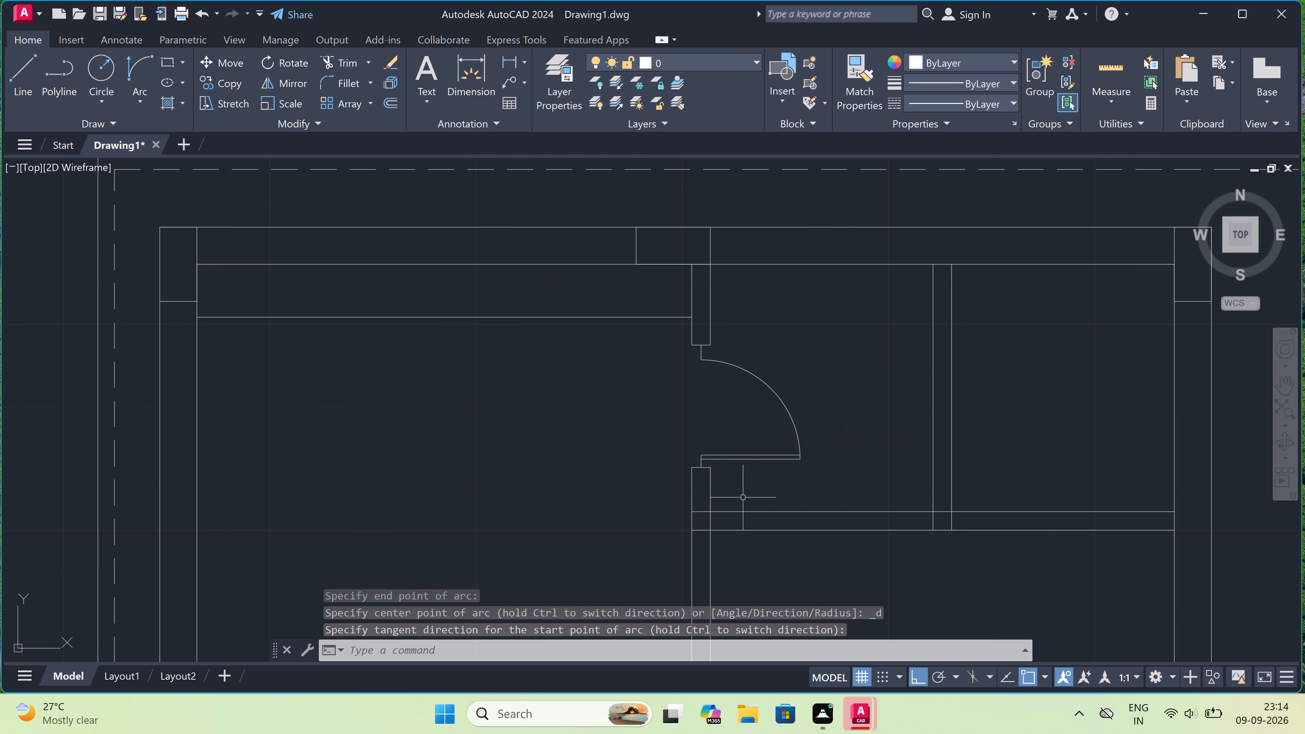
scroll(722, 506, up, 1)
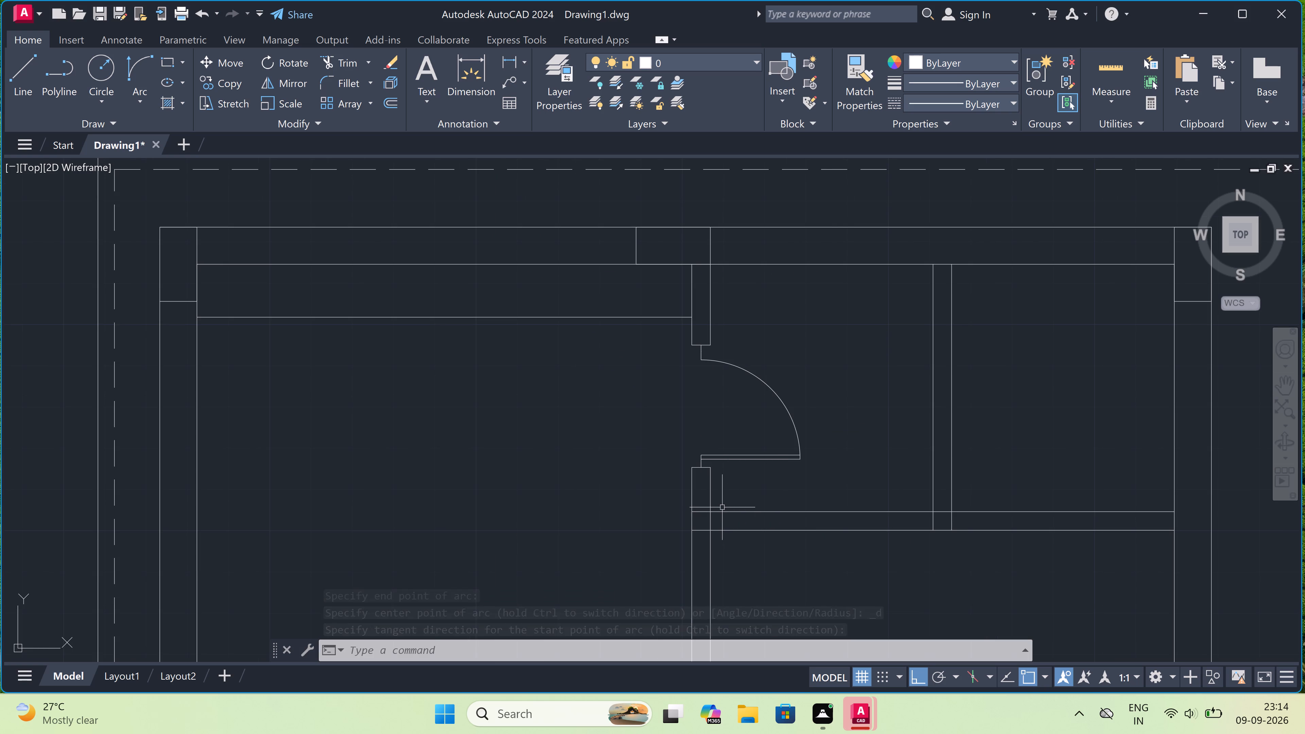
text(tr)
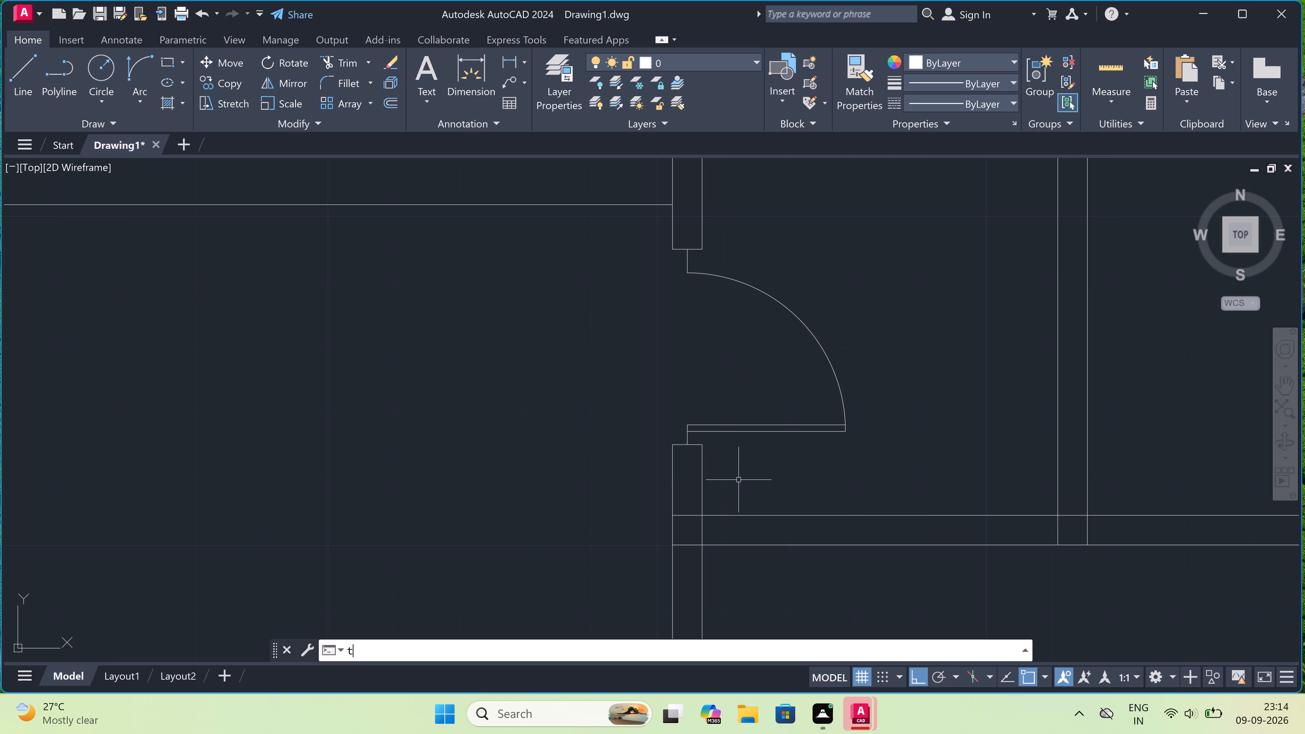
key(space)
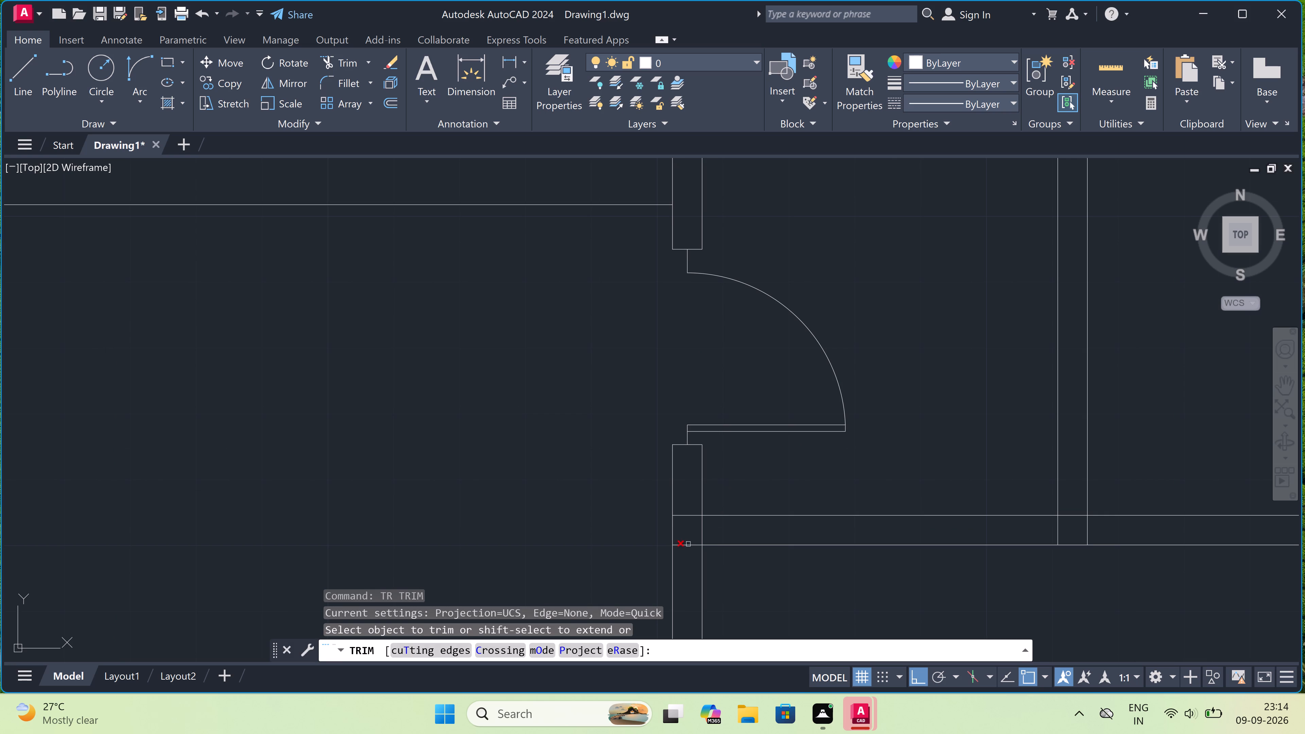
drag(681, 566, 681, 560)
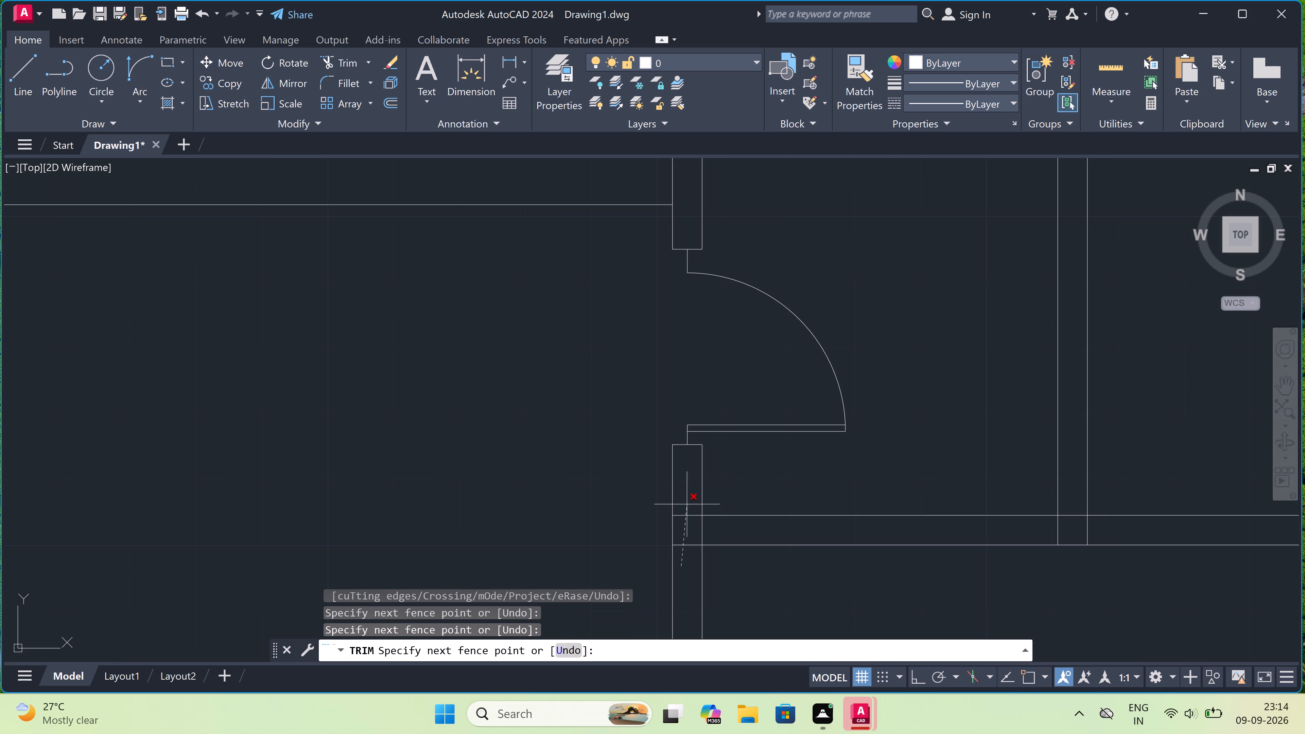
click(689, 491)
drag(695, 522, 704, 524)
click(733, 537)
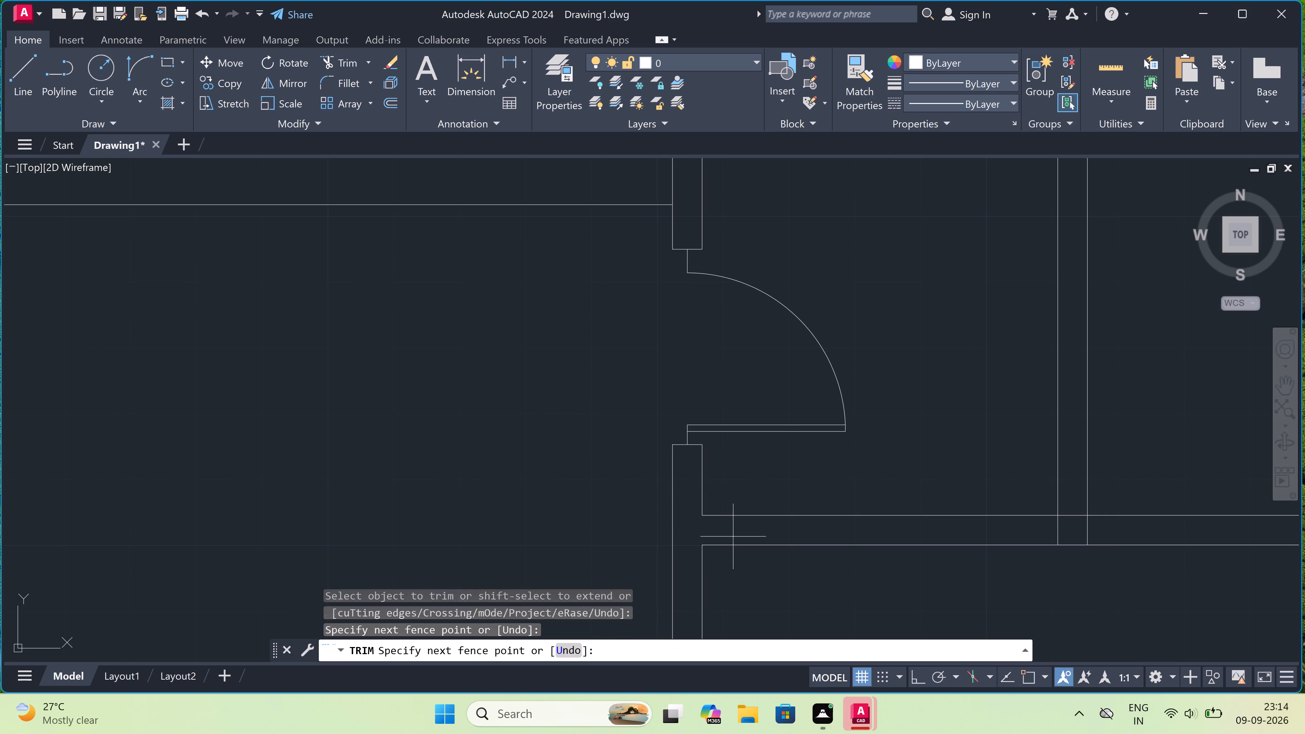
key(Escape)
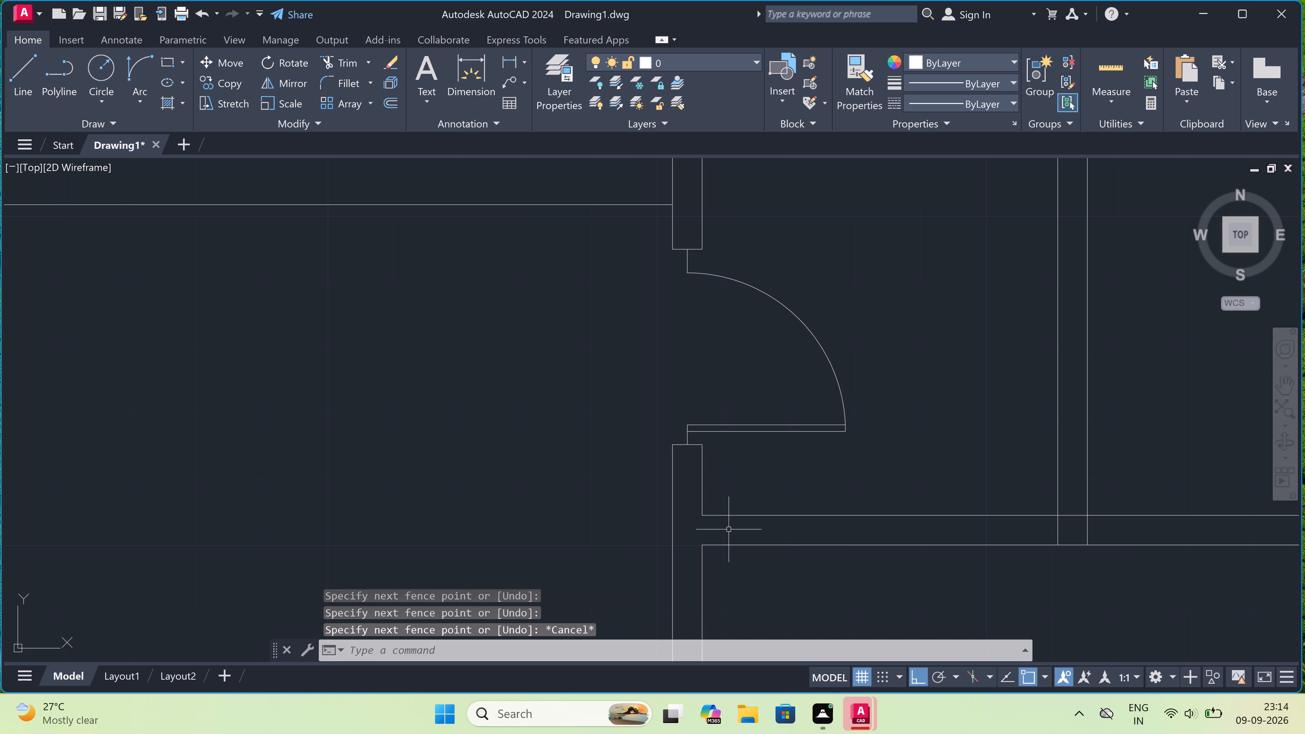
Draw a short line across the rear rooms' front wall, just east of the double-line partition dividing them.
scroll(729, 520, down, 3)
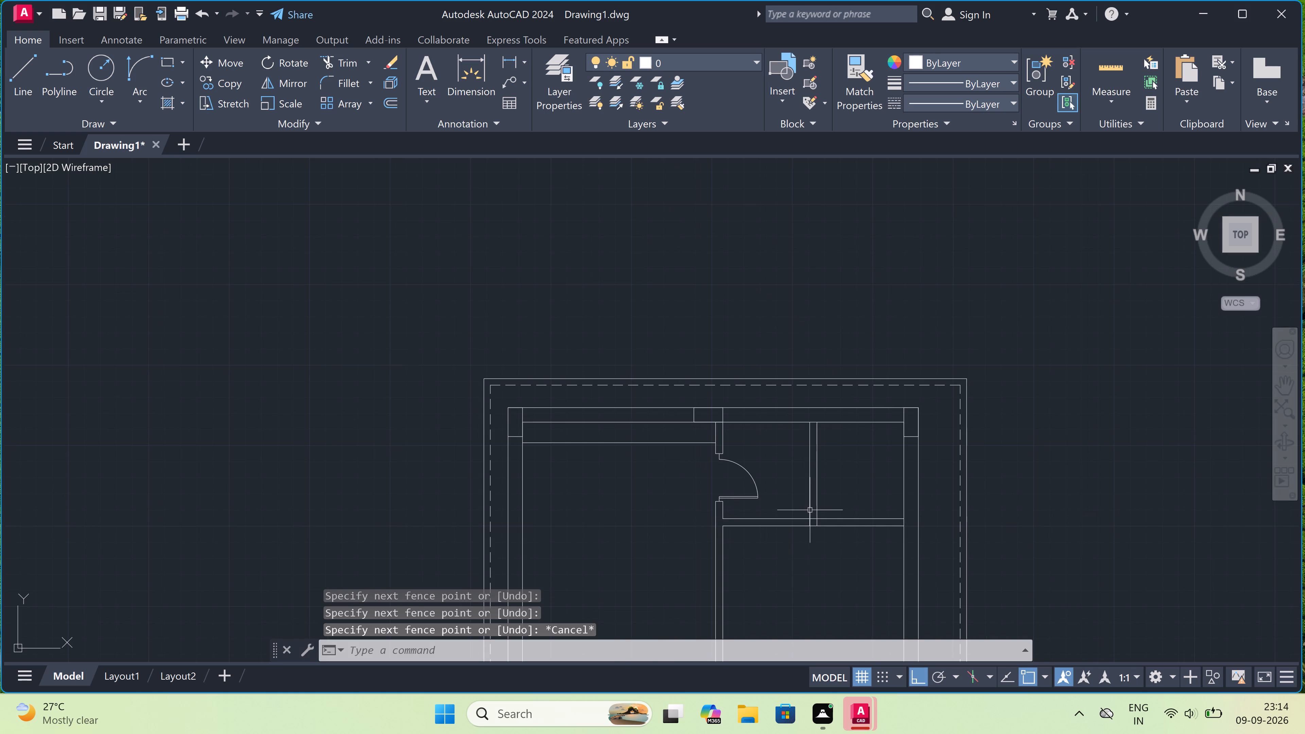
scroll(820, 506, down, 2)
scroll(846, 506, up, 3)
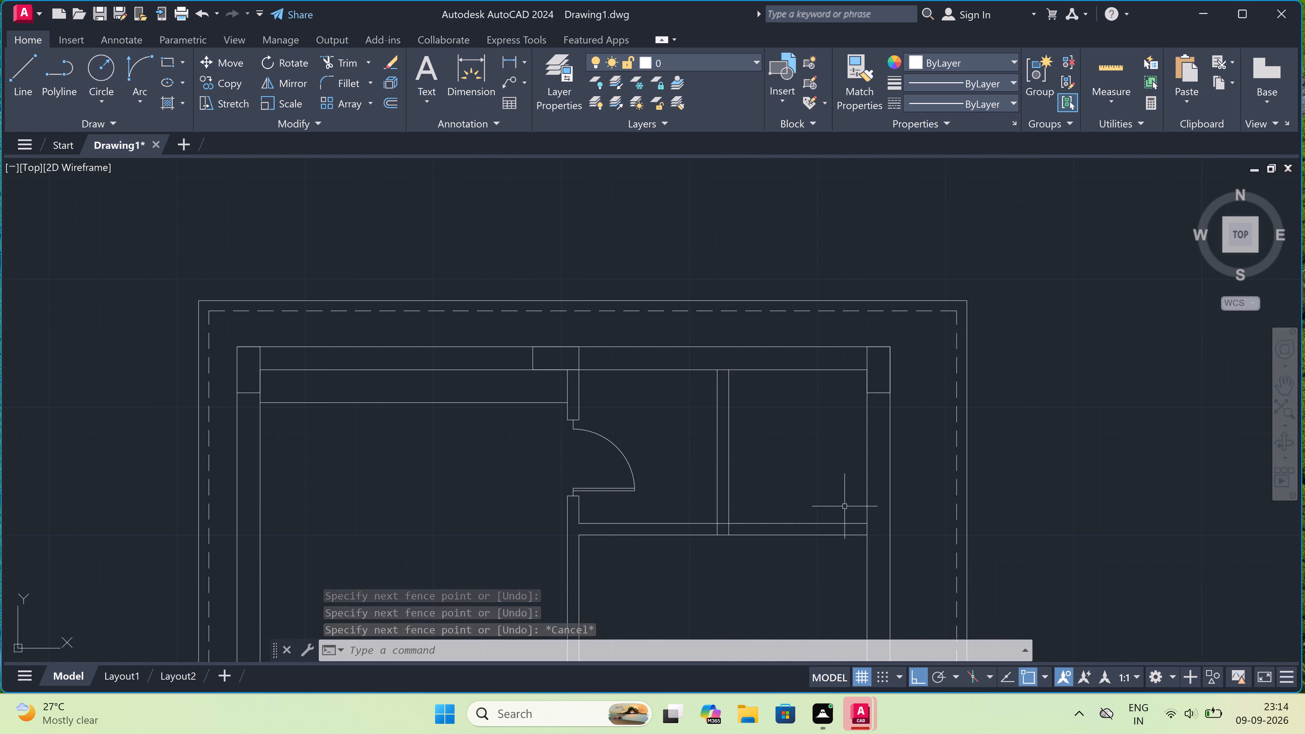
scroll(845, 506, up, 1)
text(l)
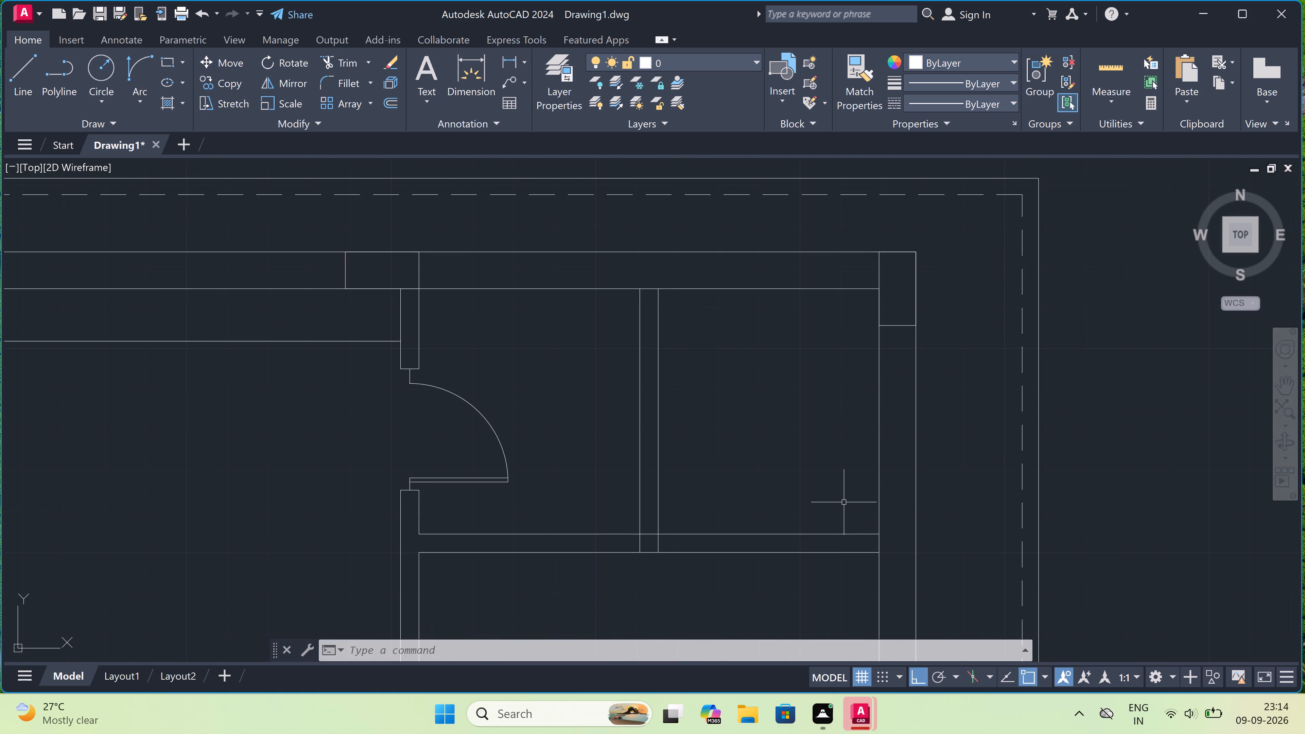
key(space)
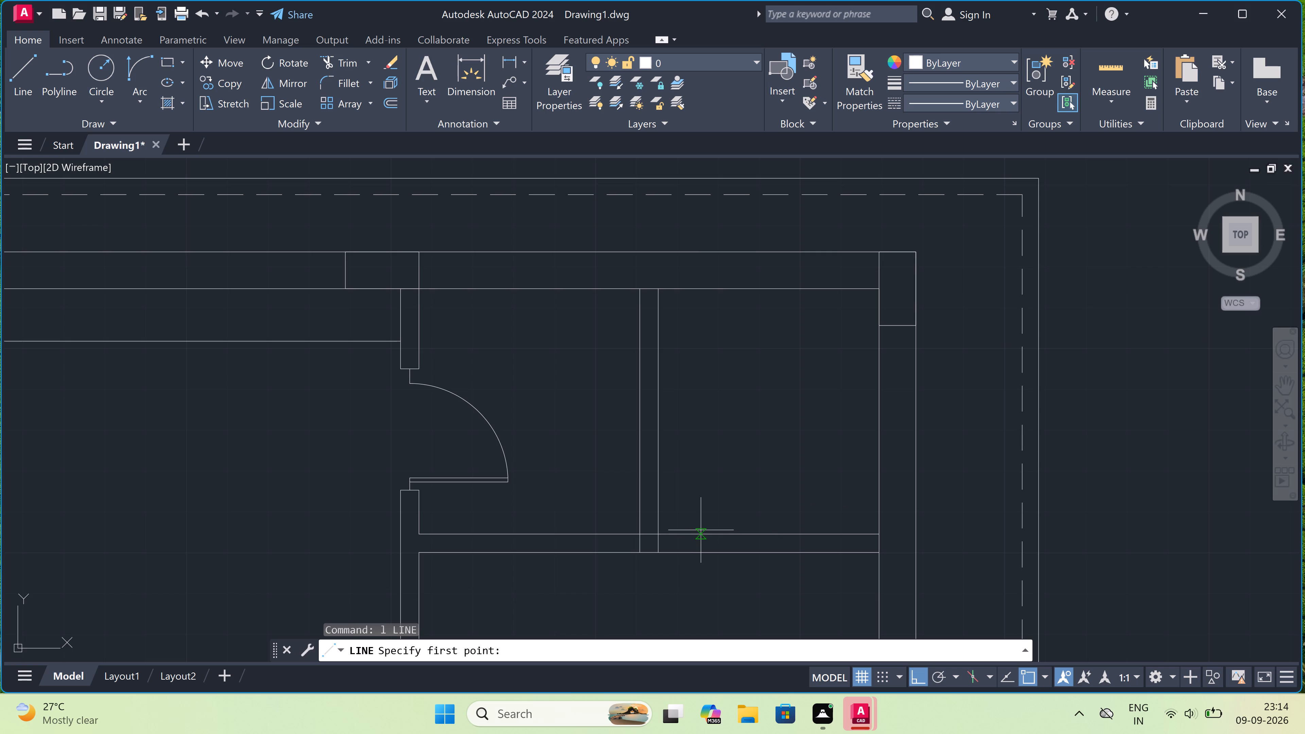
click(704, 533)
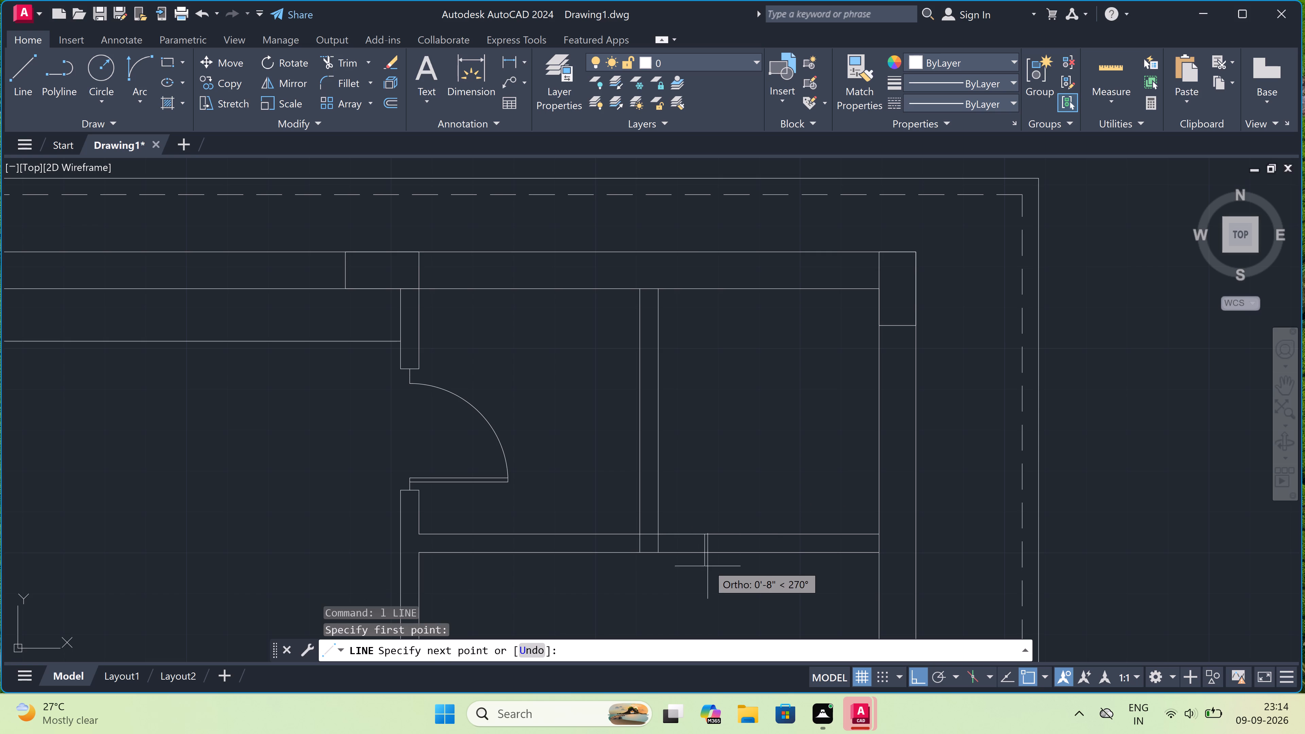
click(708, 548)
key(Escape)
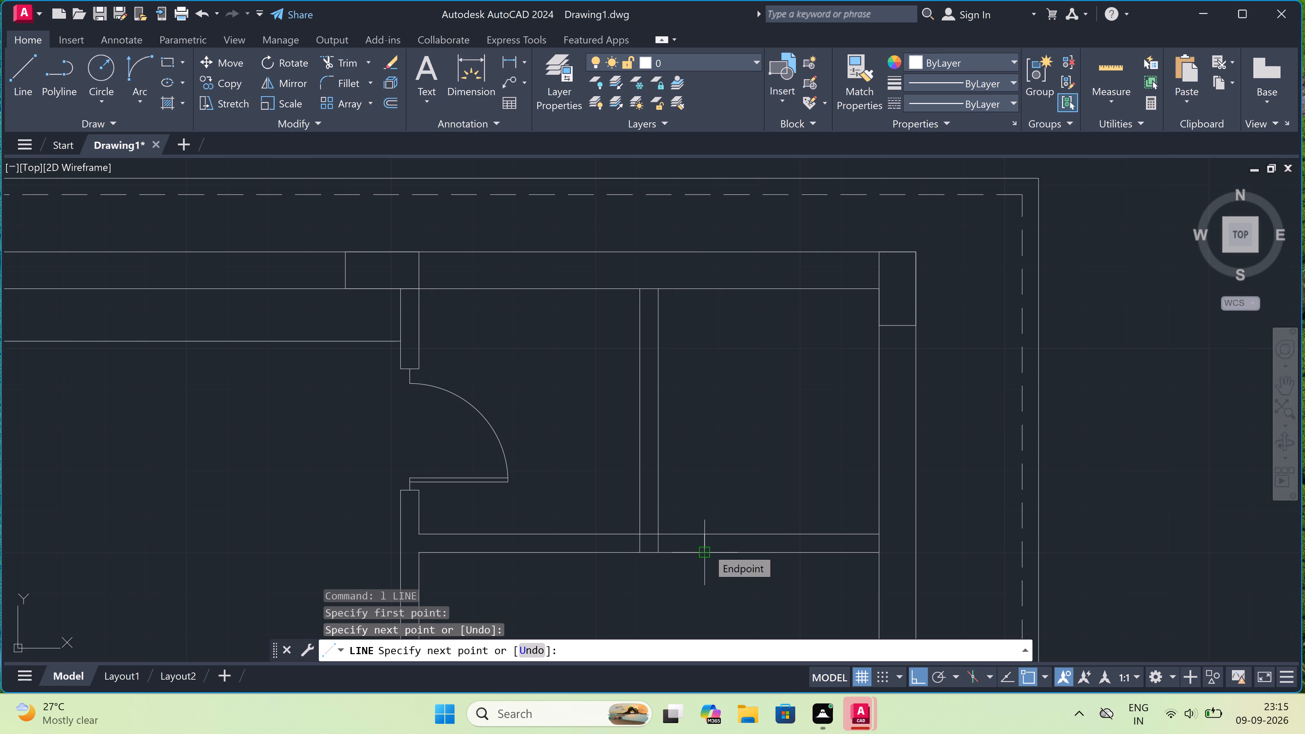
Draw a second short line across the rear rooms' front wall, close to the east outer wall.
key(space)
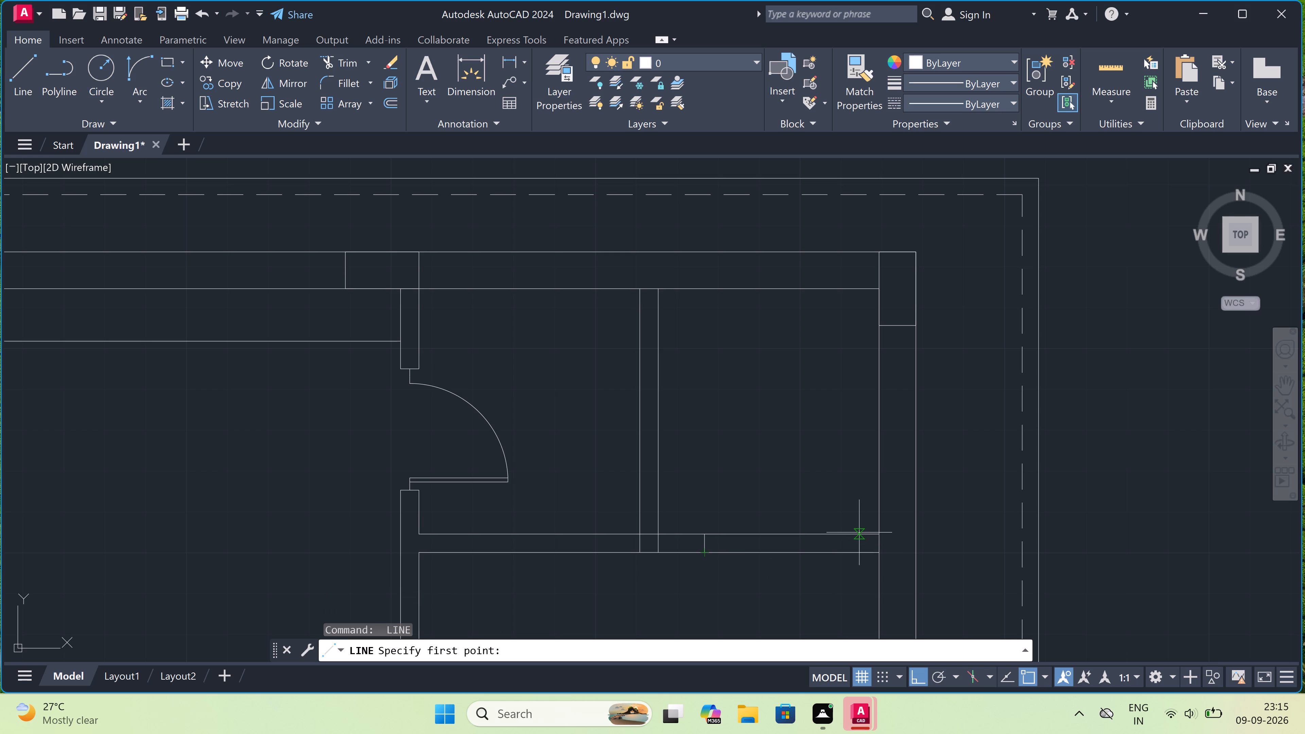
double_click(850, 532)
click(848, 556)
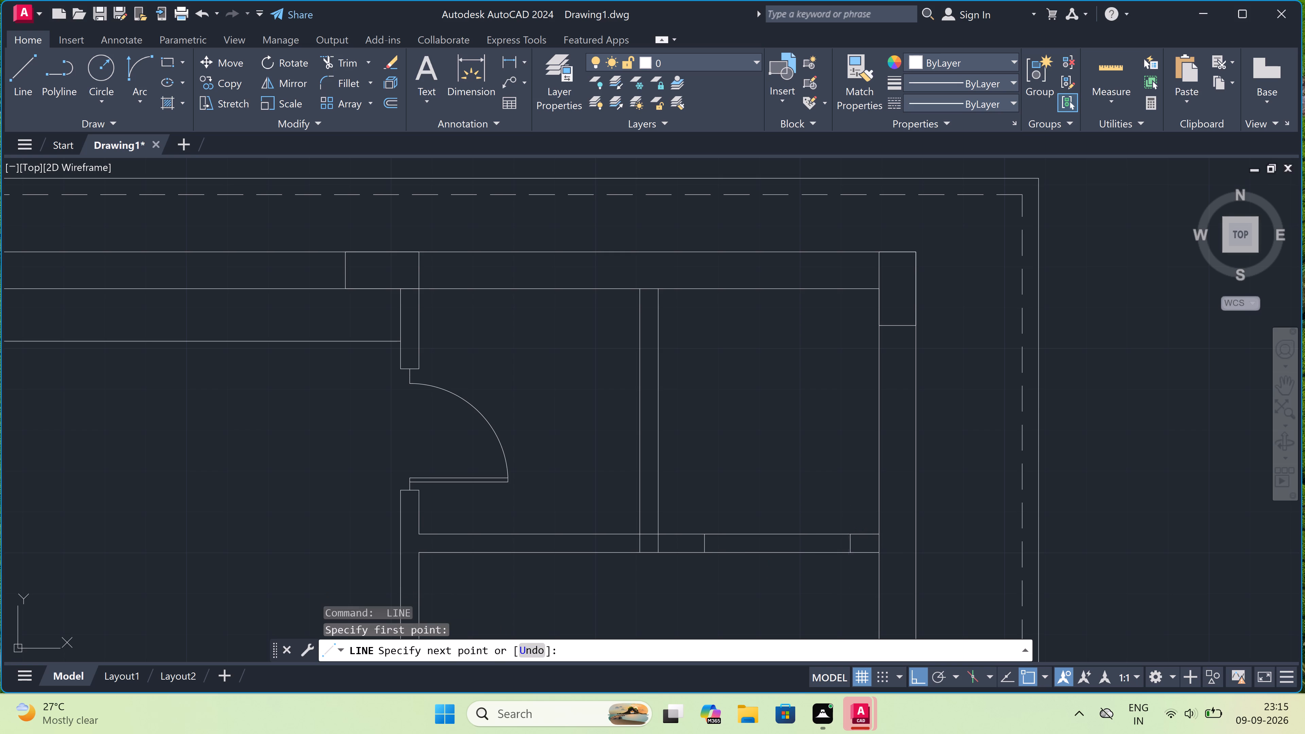
key(Escape)
Trim both front wall lines between the two short cross lines to open the east rear room's doorway.
text(tr)
key(space)
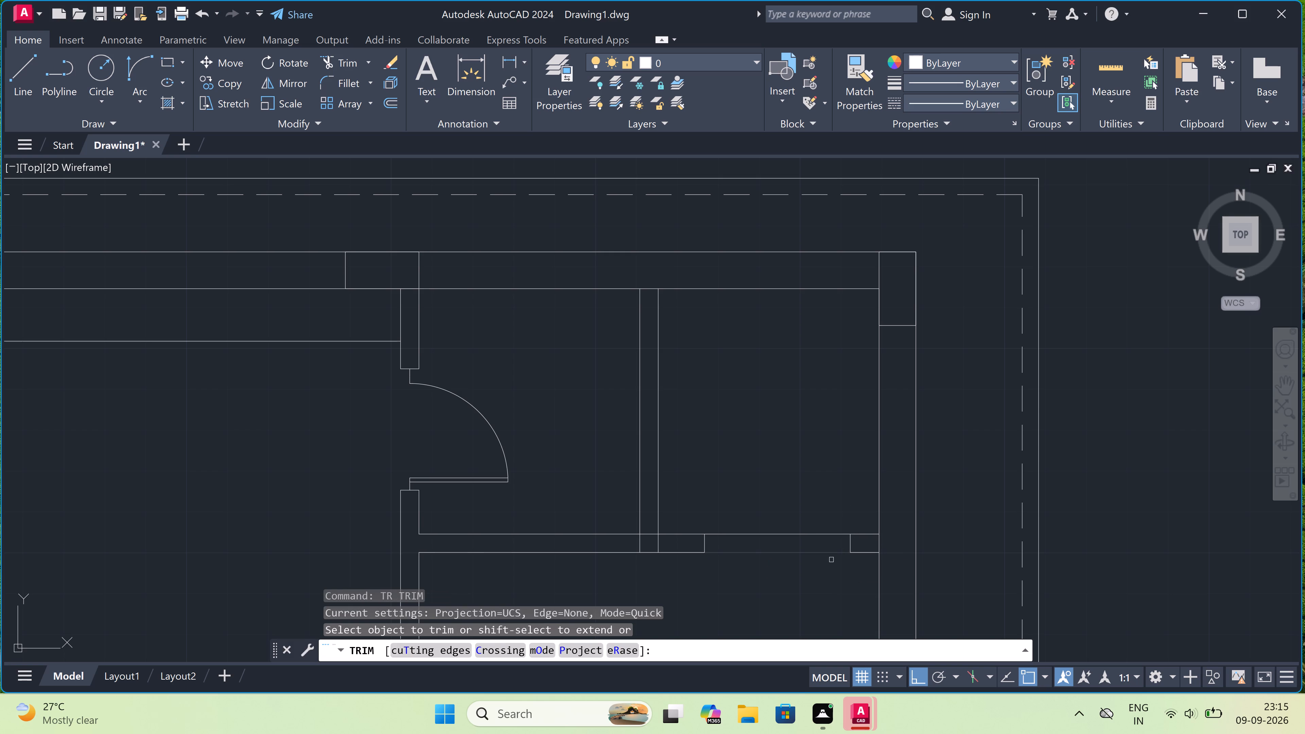
drag(781, 604, 782, 597)
click(781, 516)
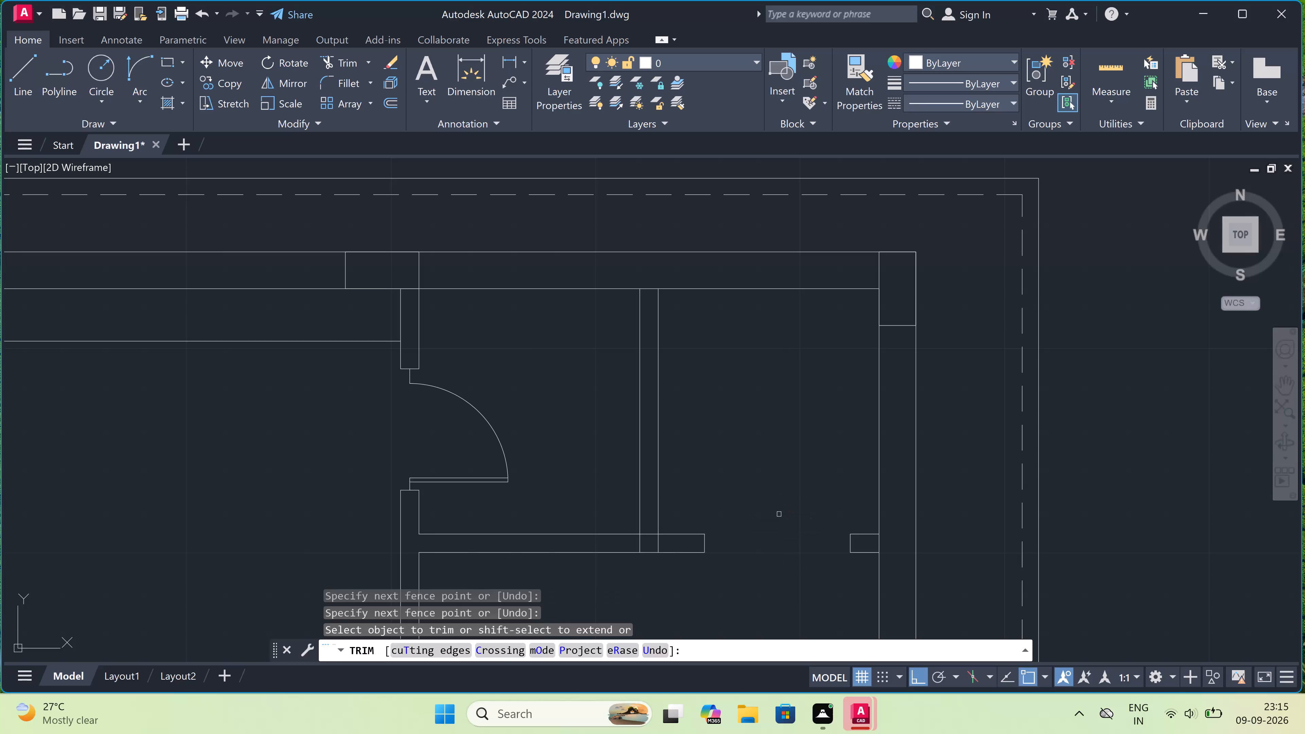
key(Escape)
Draw a 2" stub eastward into the doorway from the midpoint of its west wall end.
text(l)
key(space)
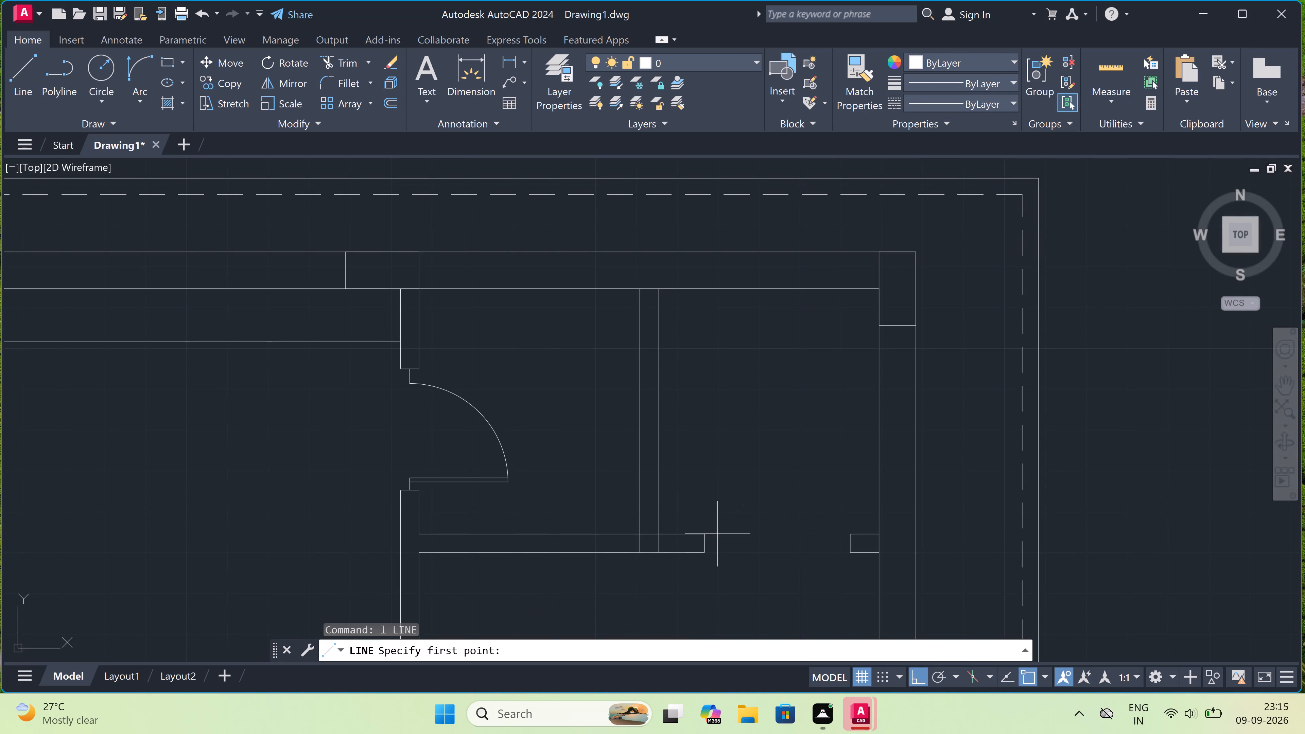
drag(707, 541, 717, 540)
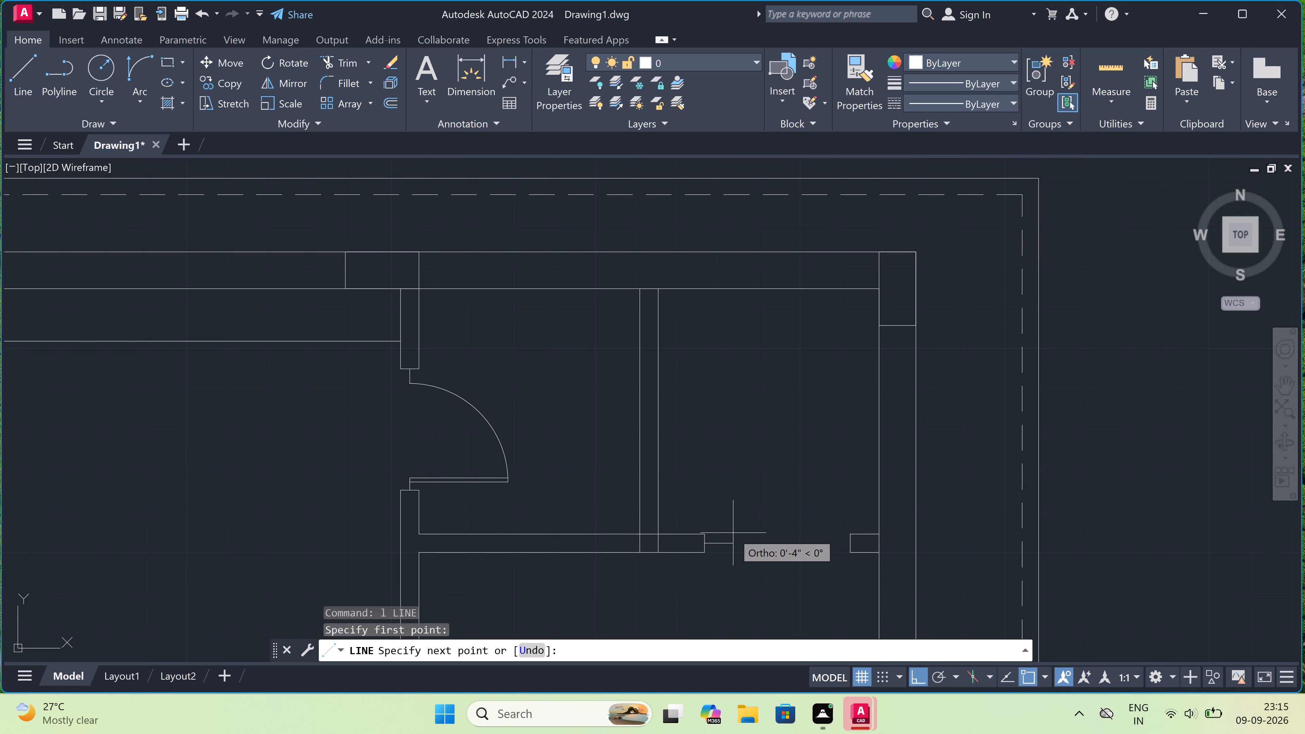
key(2)
text(")
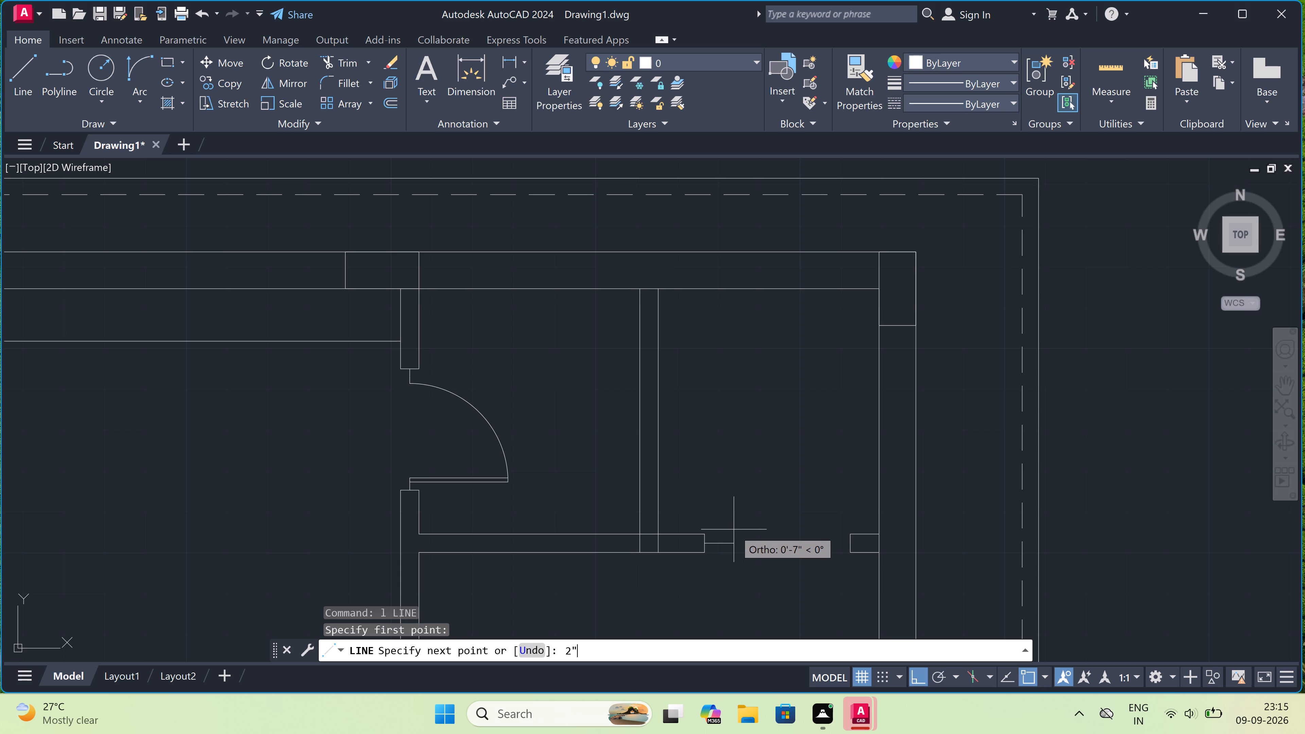
key(space)
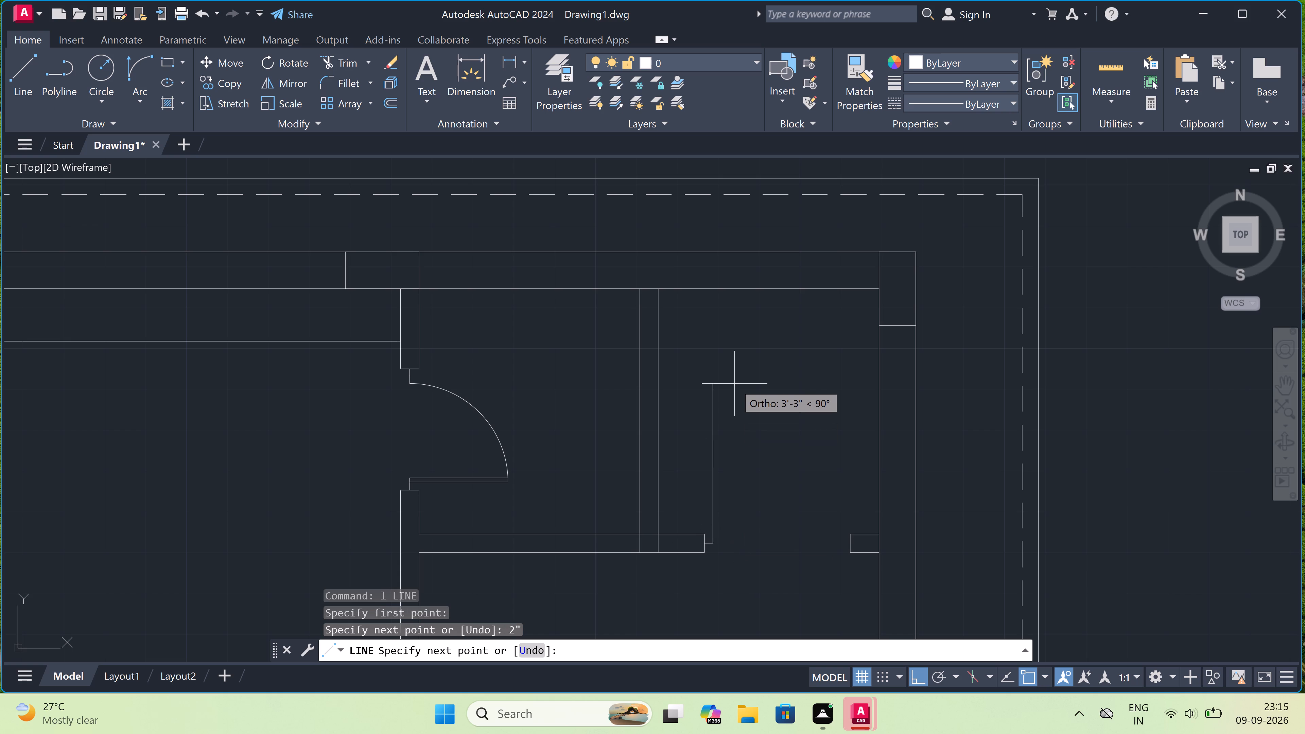
Draw a closed door leaf 2' long and 1" thick from the stub's free end, extending north into the east rear room.
key(2)
key(apostrophe)
key(space)
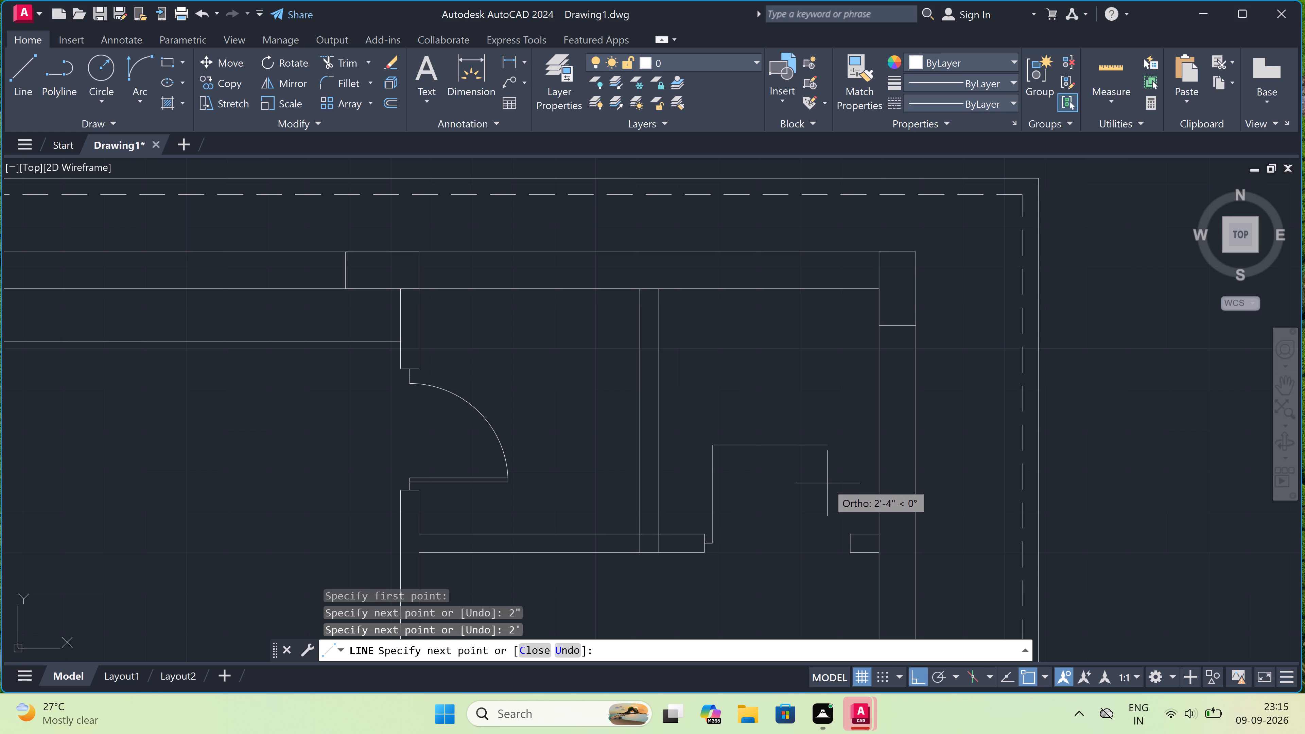
key(1)
text(")
key(space)
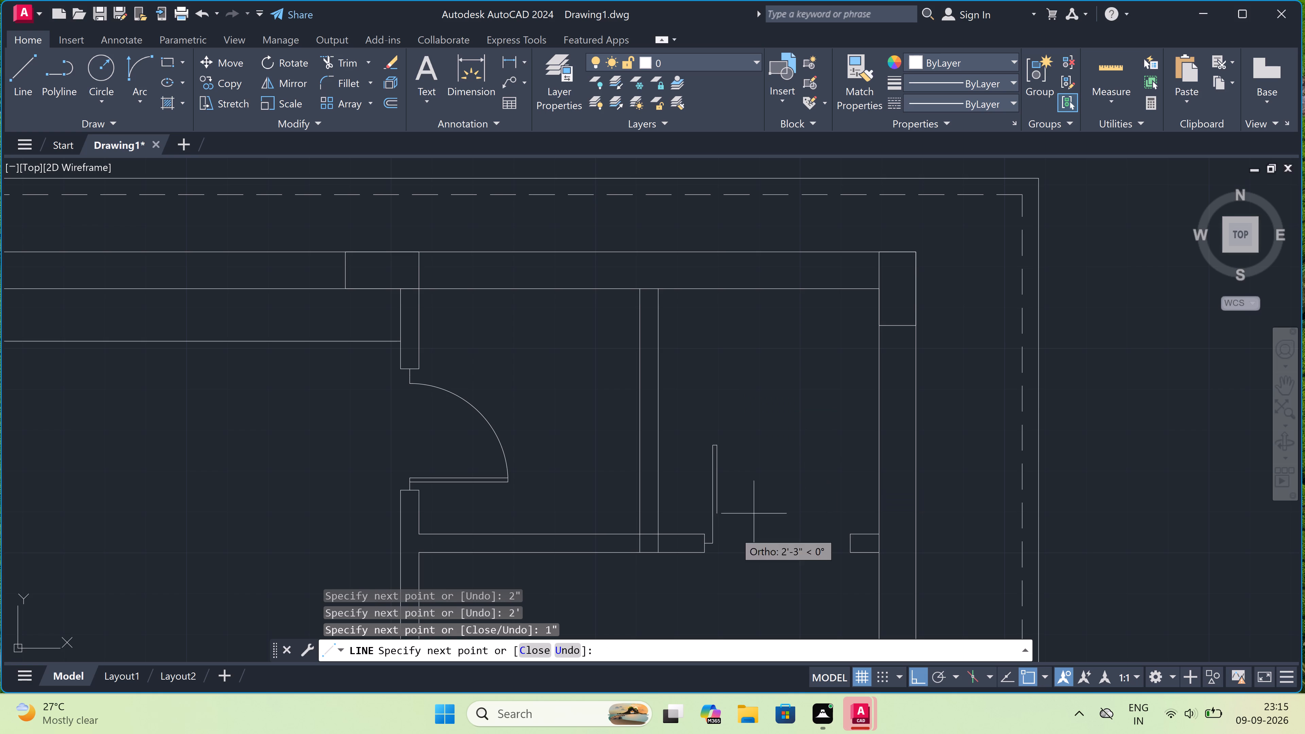
scroll(720, 541, up, 3)
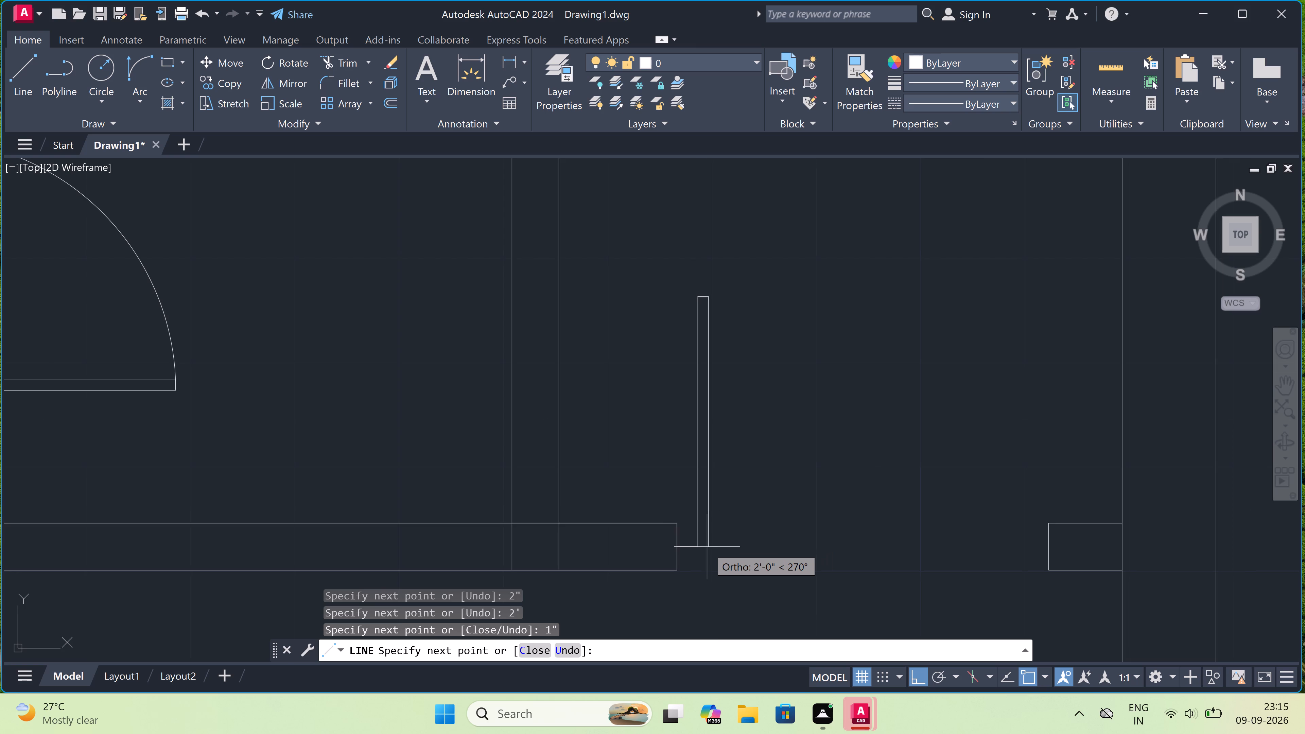
scroll(707, 547, up, 1)
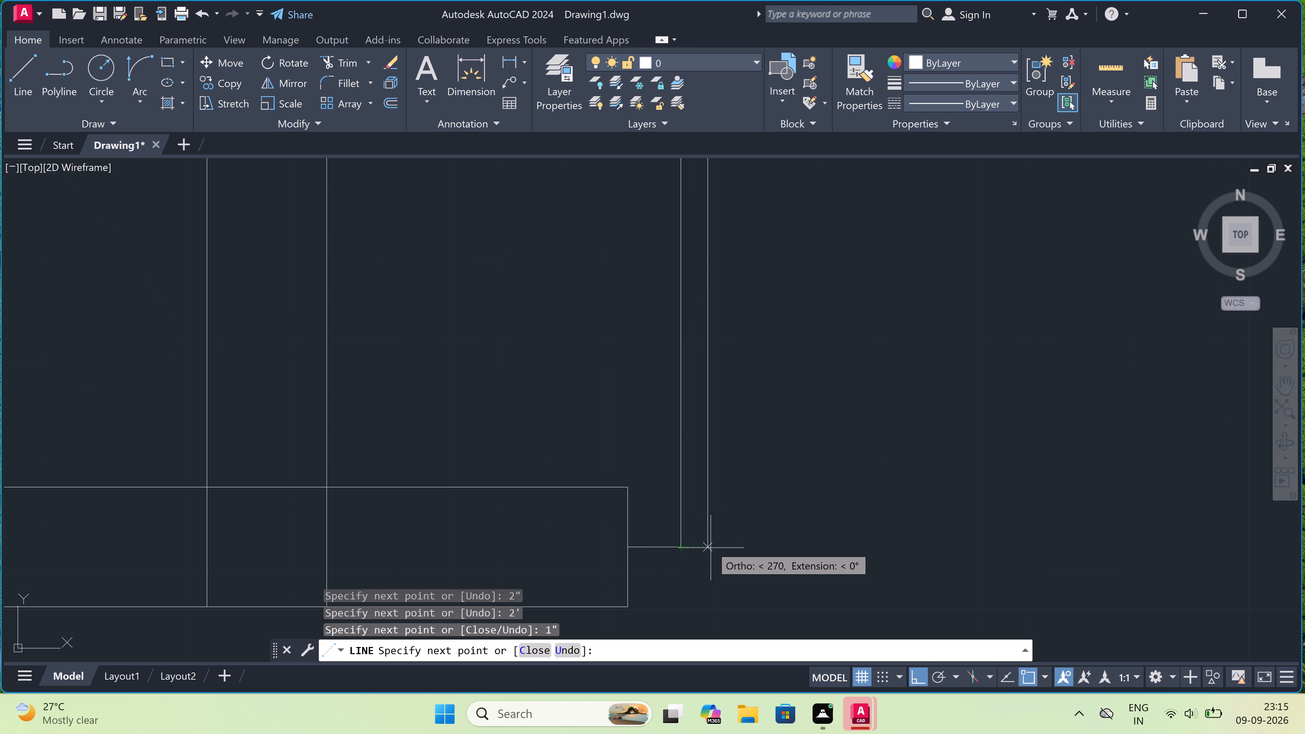
click(709, 544)
click(683, 546)
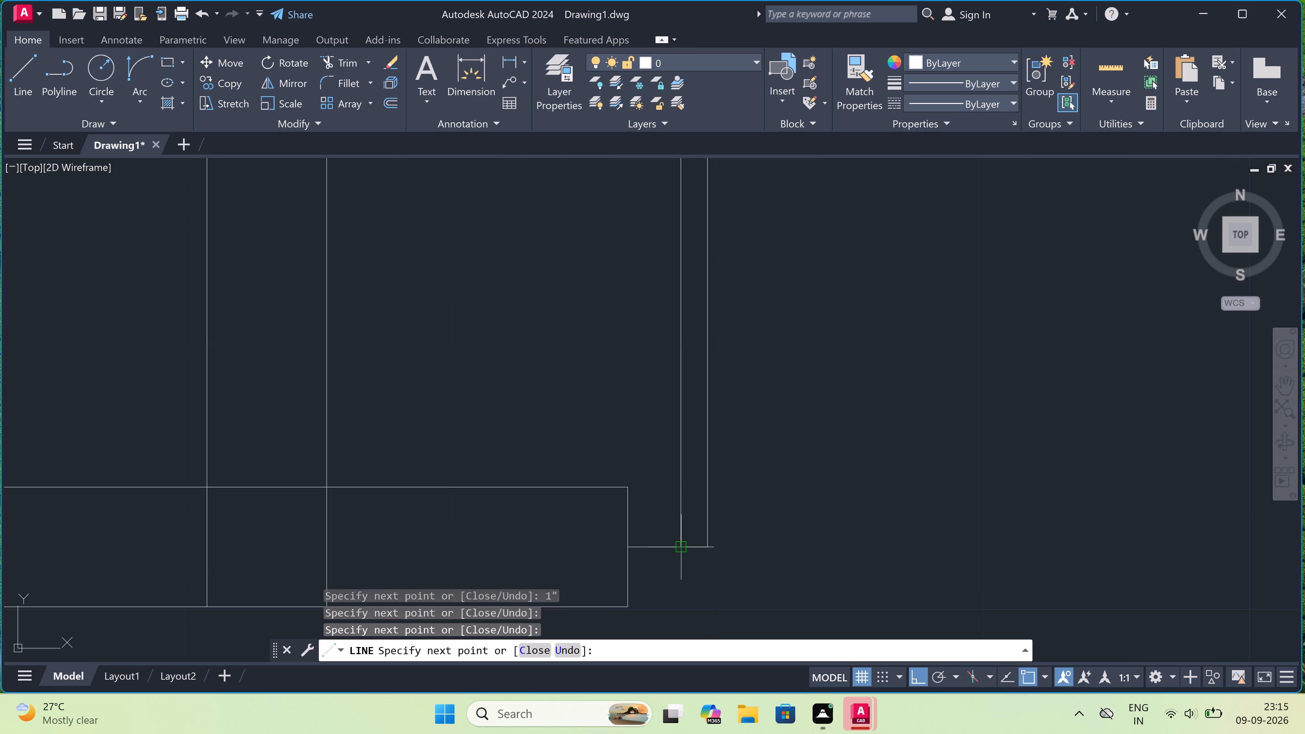
key(Escape)
Erase the short line closing the wall end on the doorway's east side.
scroll(646, 467, down, 4)
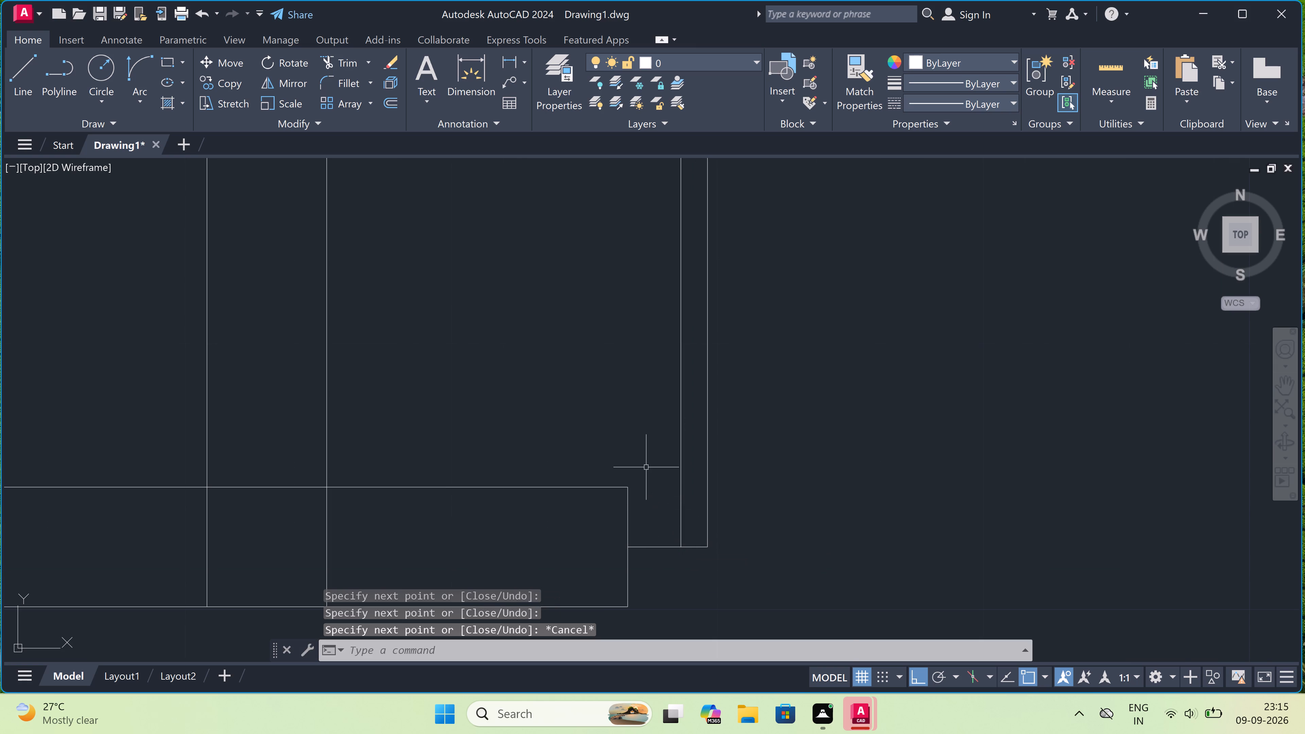
scroll(770, 464, up, 2)
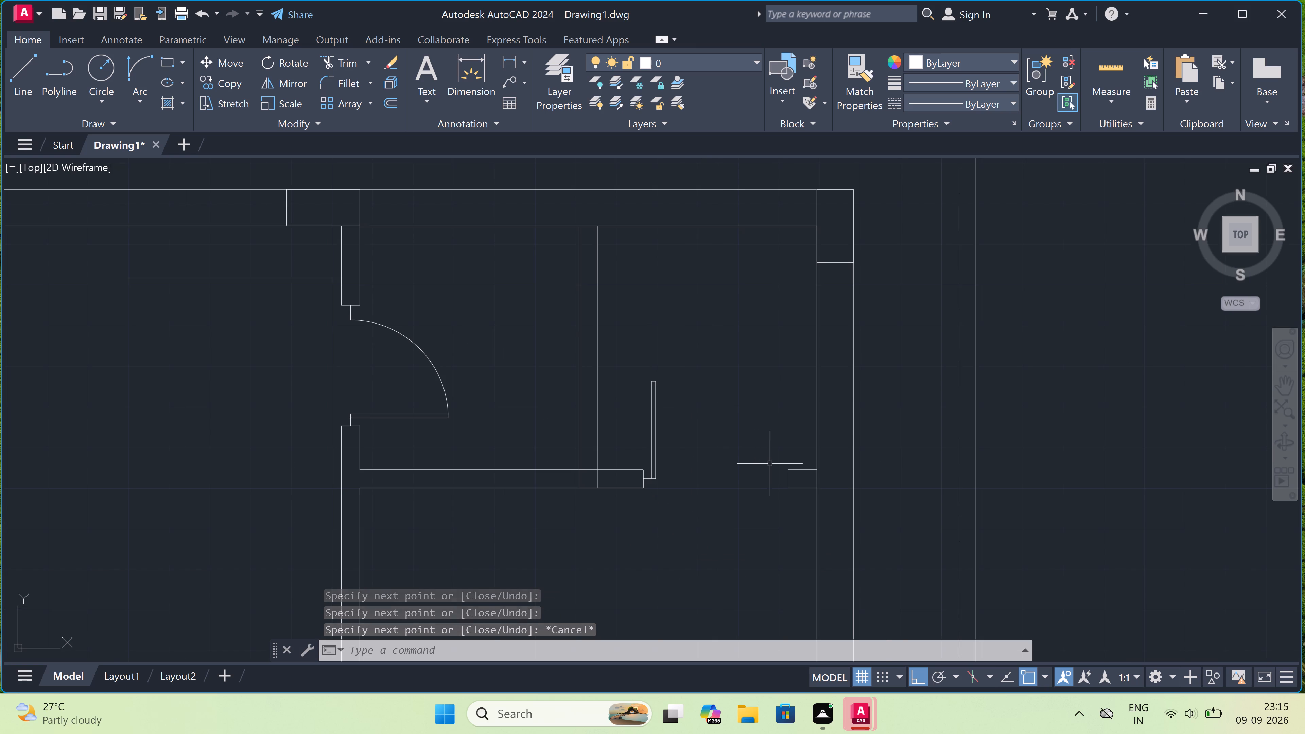
click(811, 495)
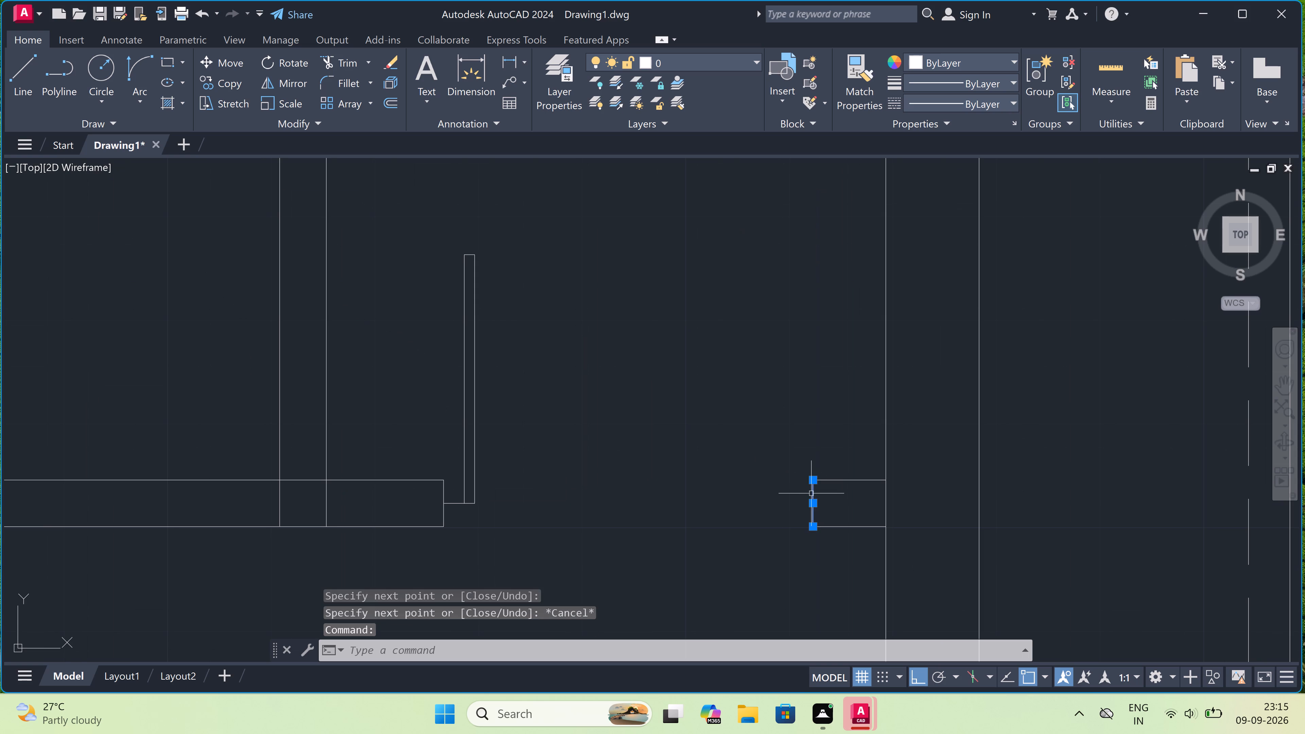
key(Delete)
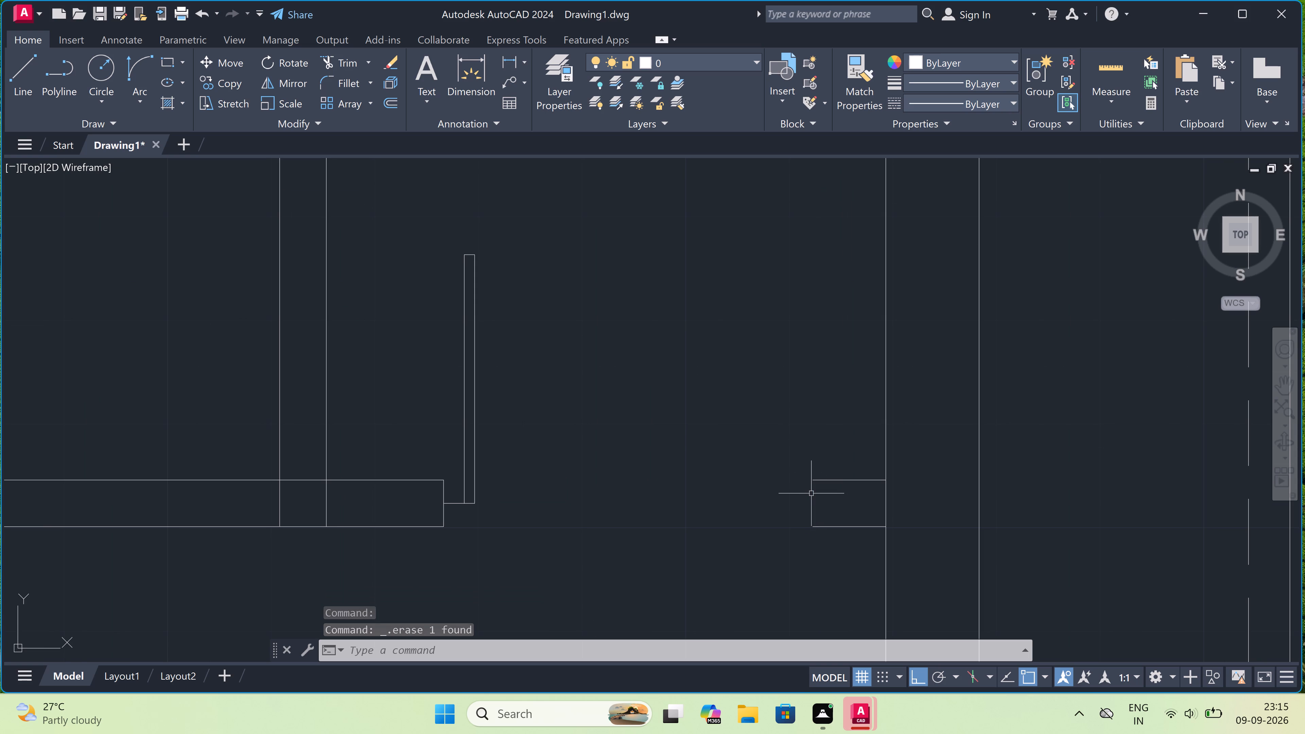
Extend the doorway's east wall piece about 5" westward with lines forming a new closed wall end.
text(l)
key(space)
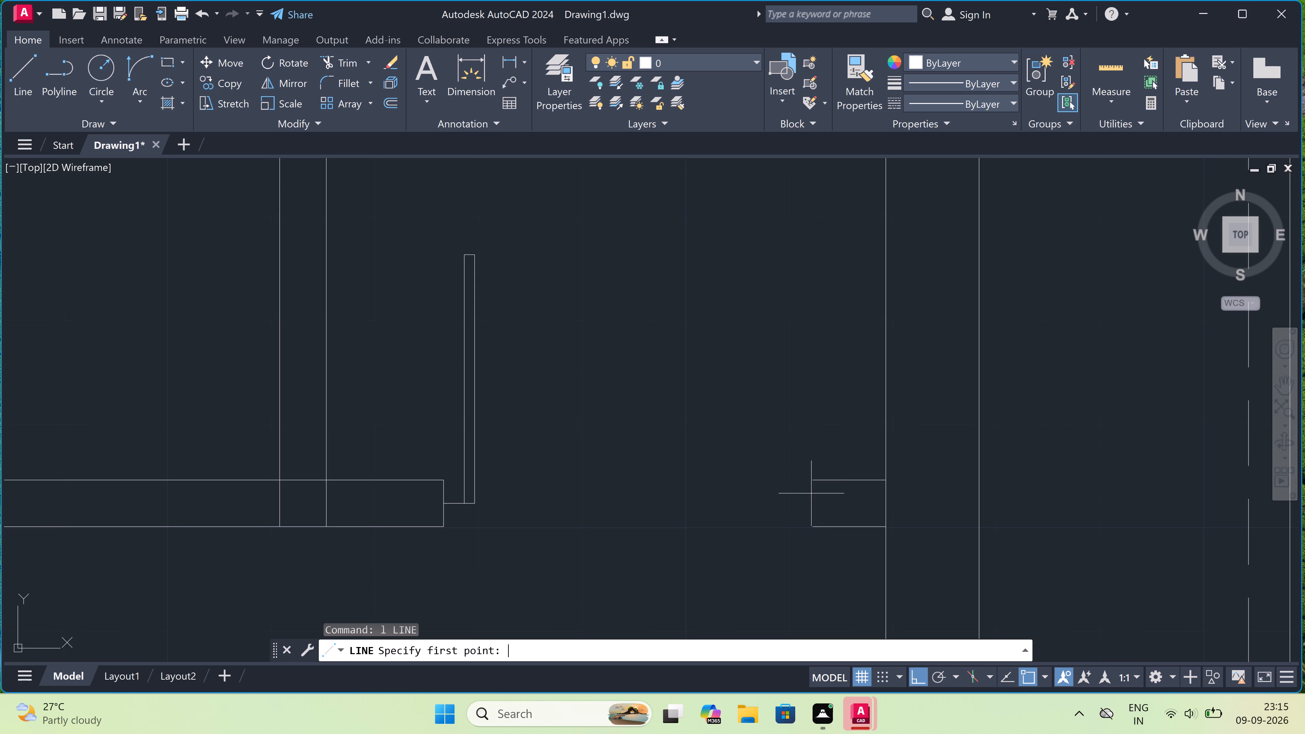
click(810, 477)
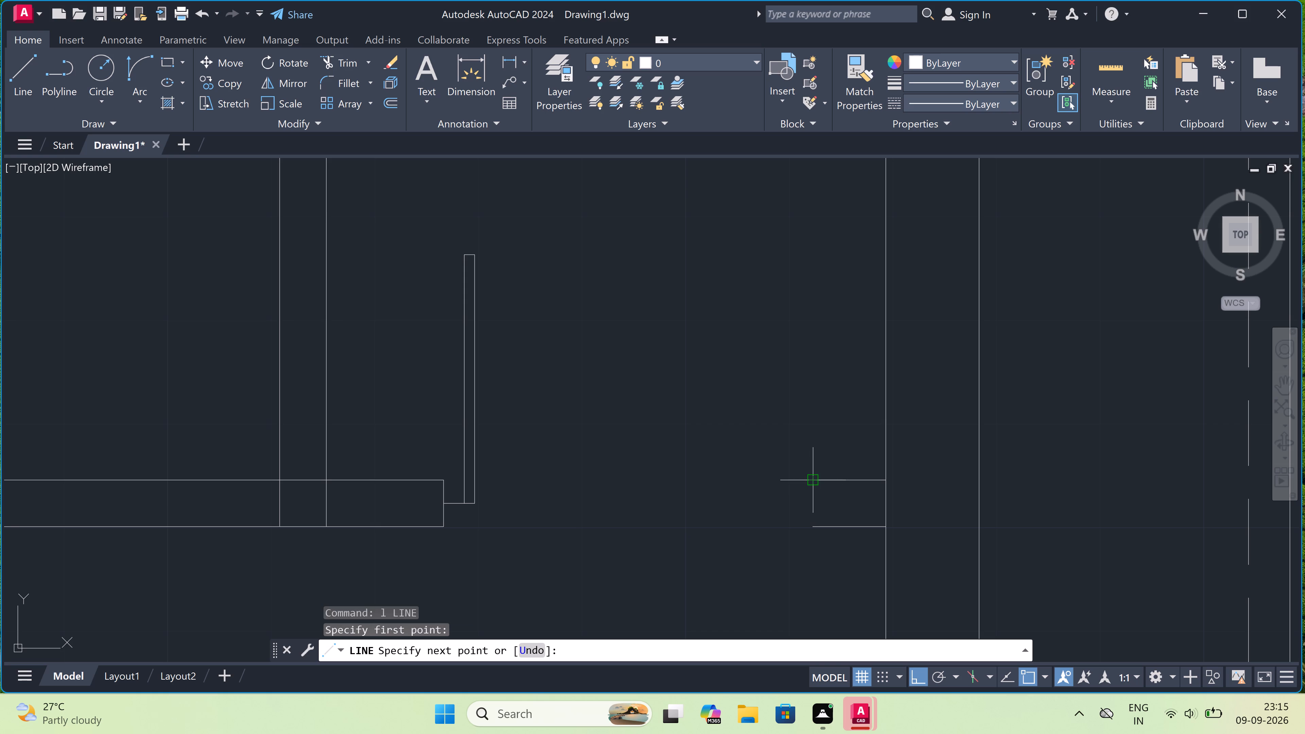
click(755, 478)
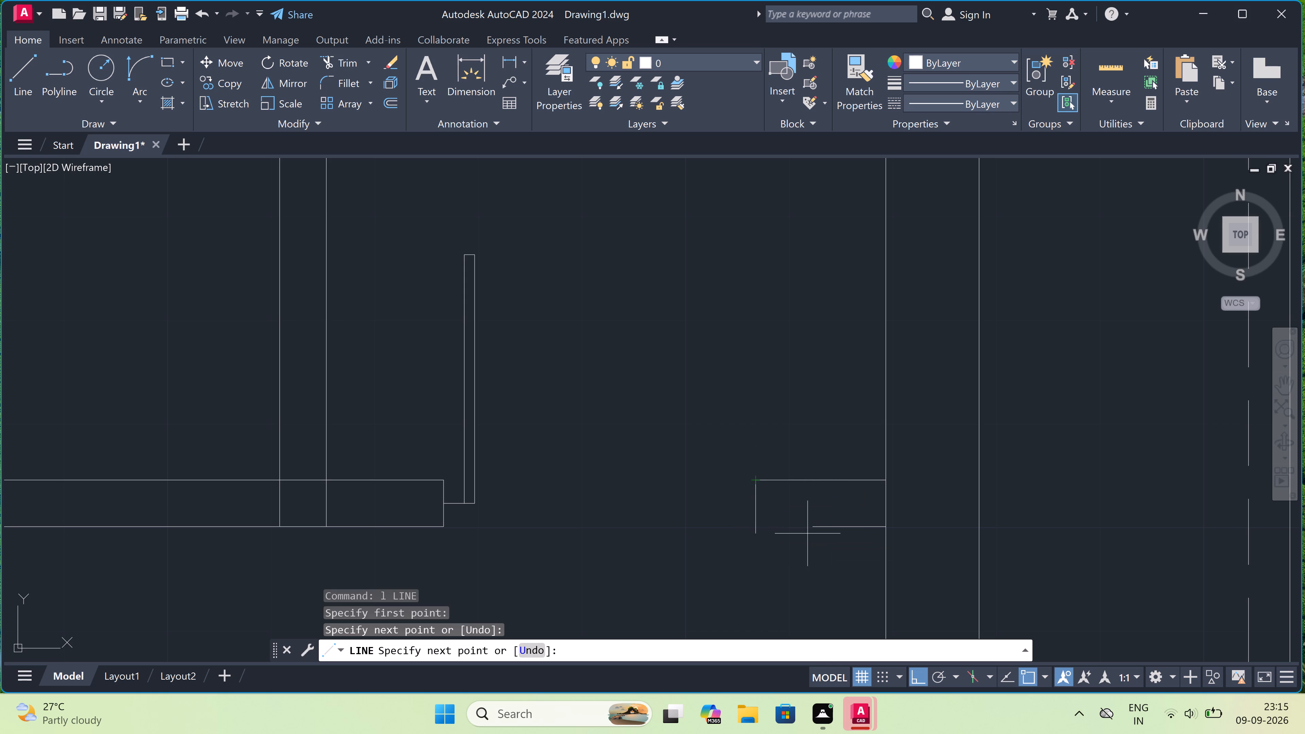
double_click(758, 527)
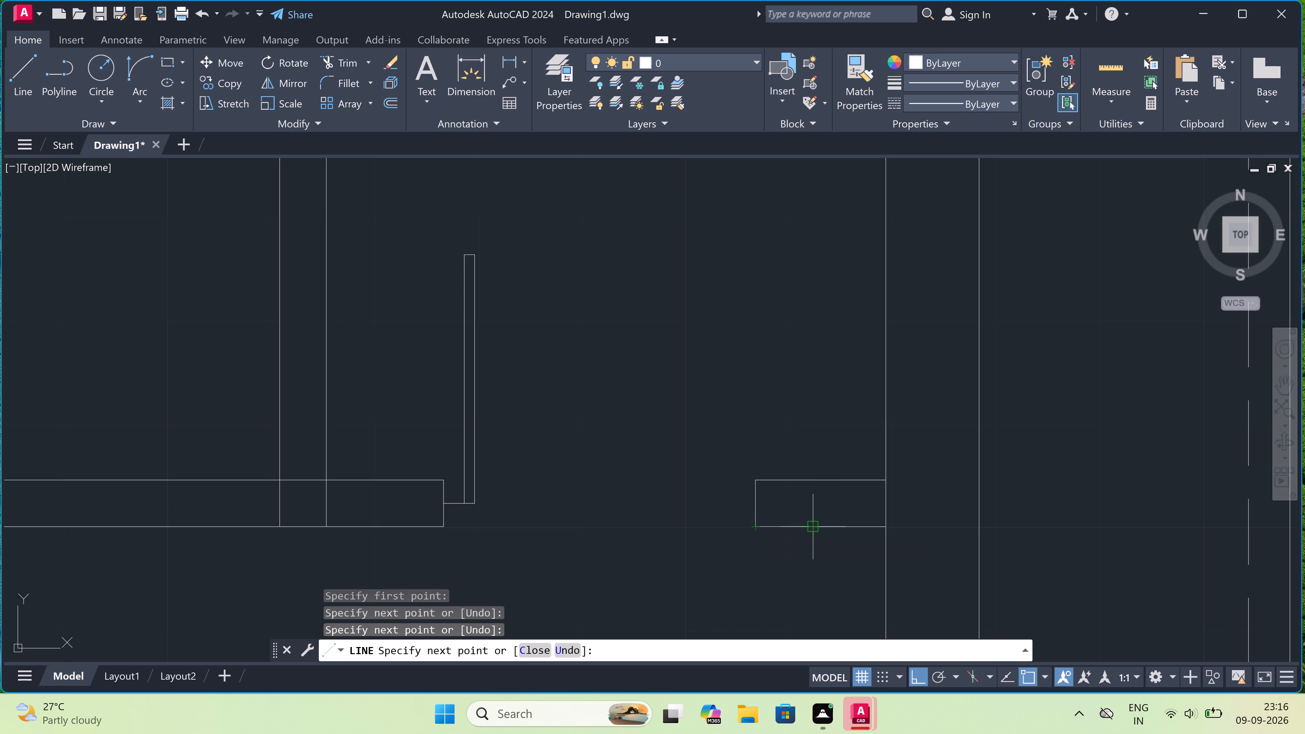
double_click(814, 524)
key(Escape)
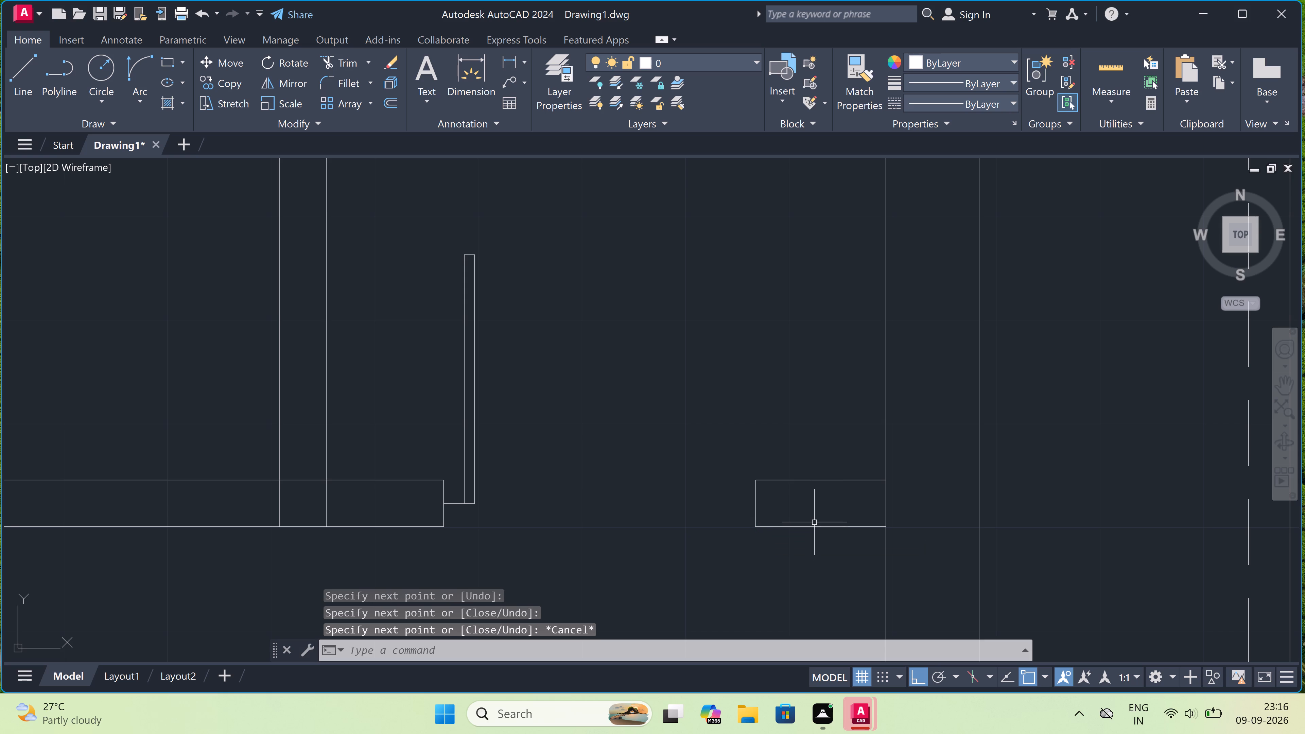
Draw a 2" stub westward into the doorway from the midpoint of the new east wall end.
text(l)
key(space)
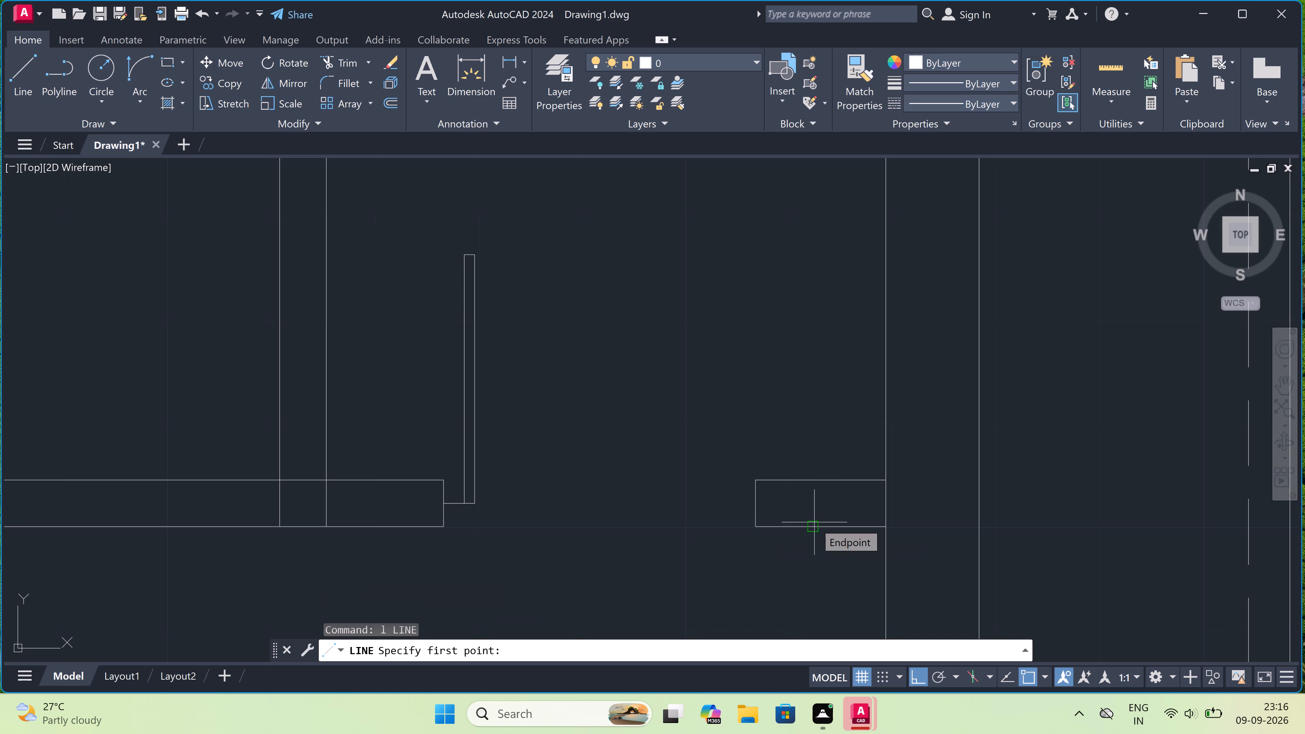
drag(751, 497, 748, 497)
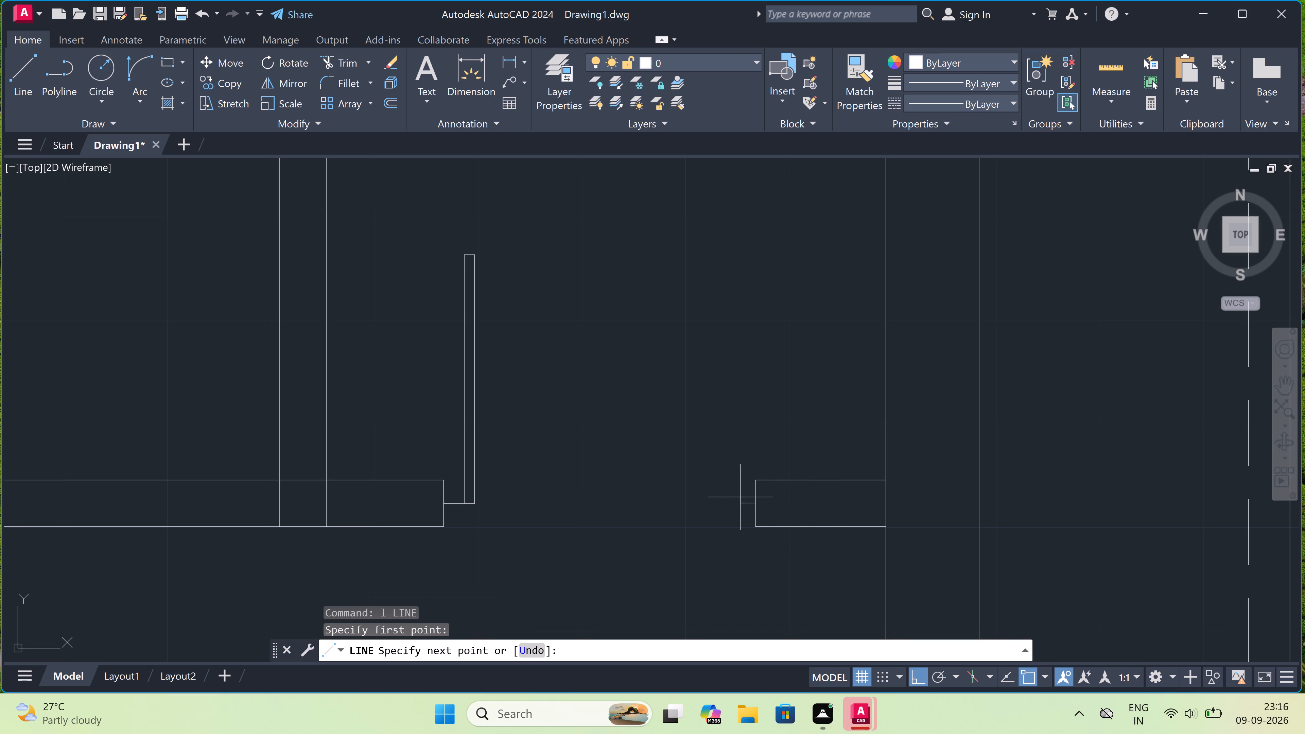
key(2)
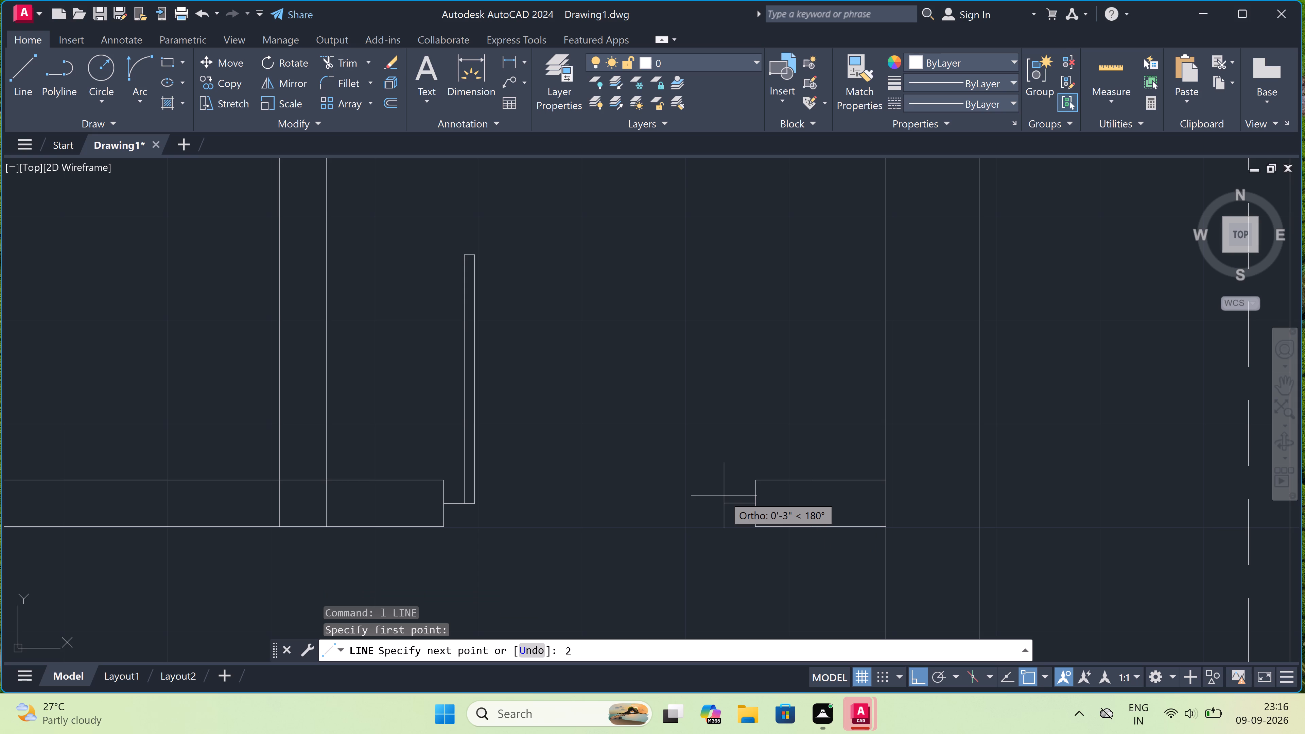
text(")
key(space)
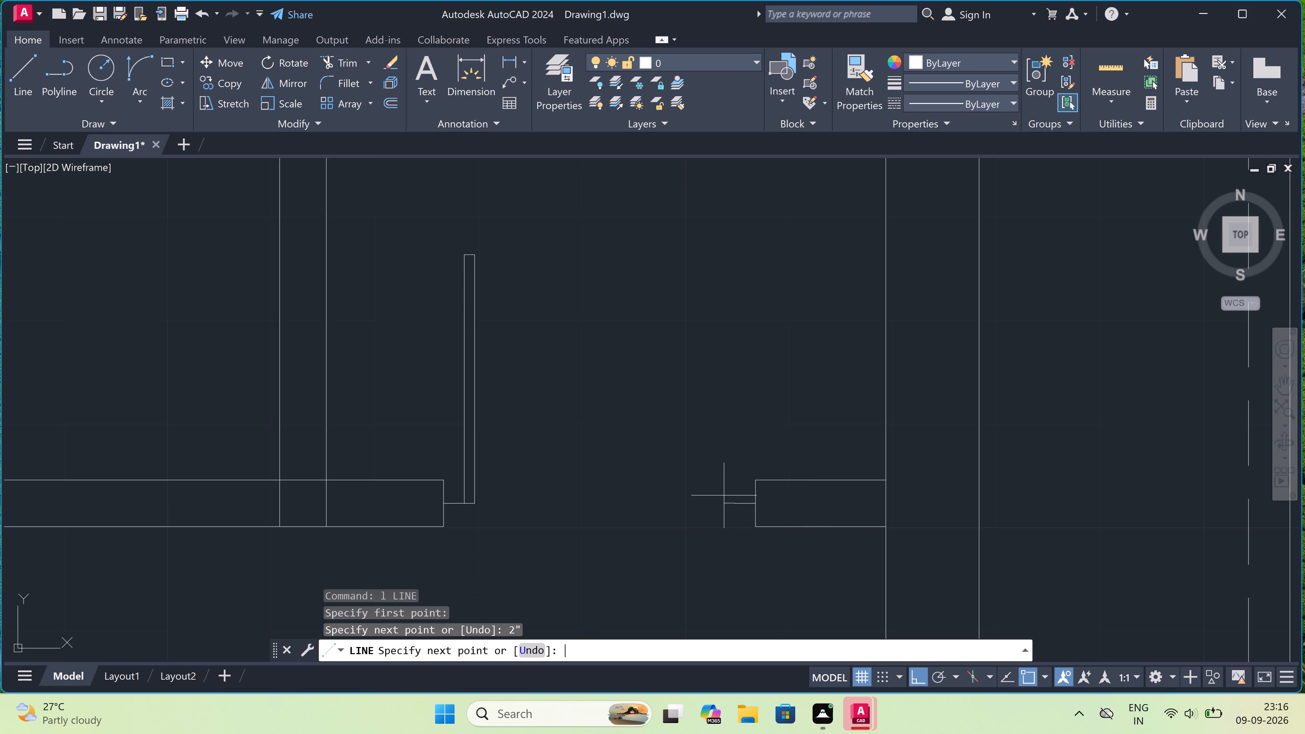
key(Escape)
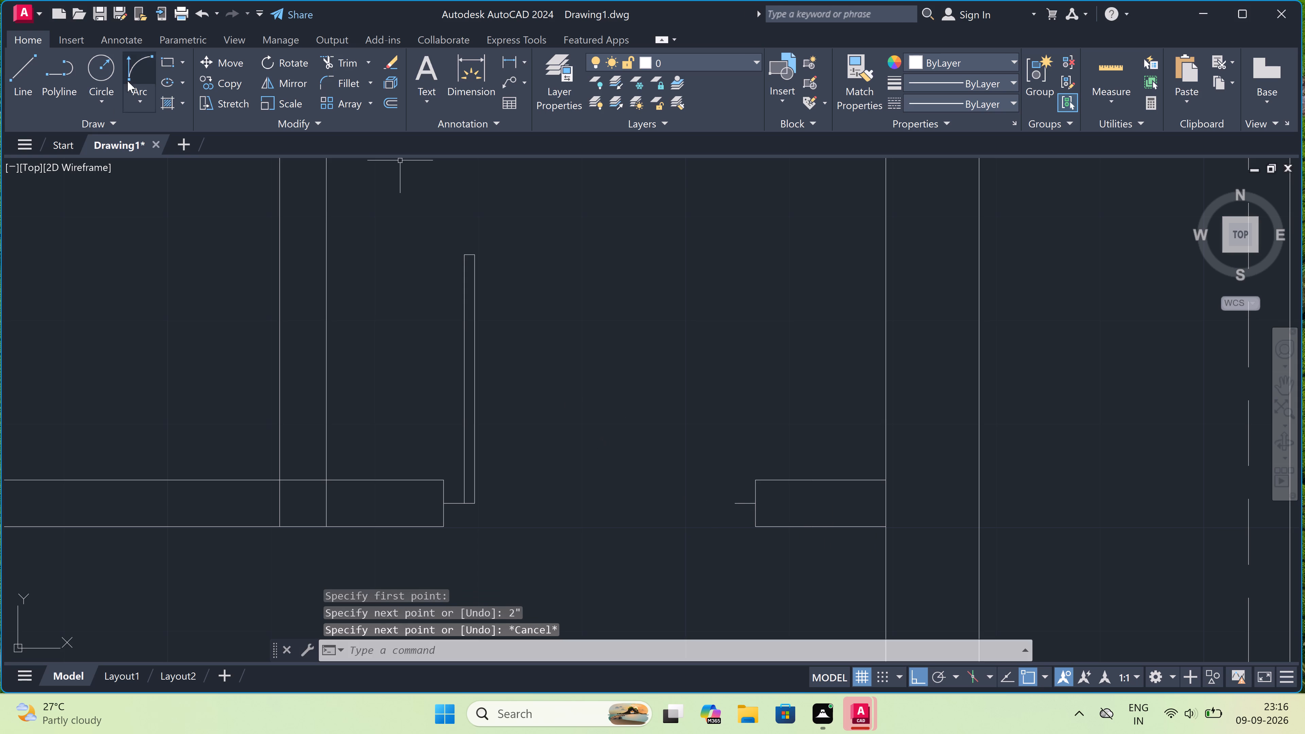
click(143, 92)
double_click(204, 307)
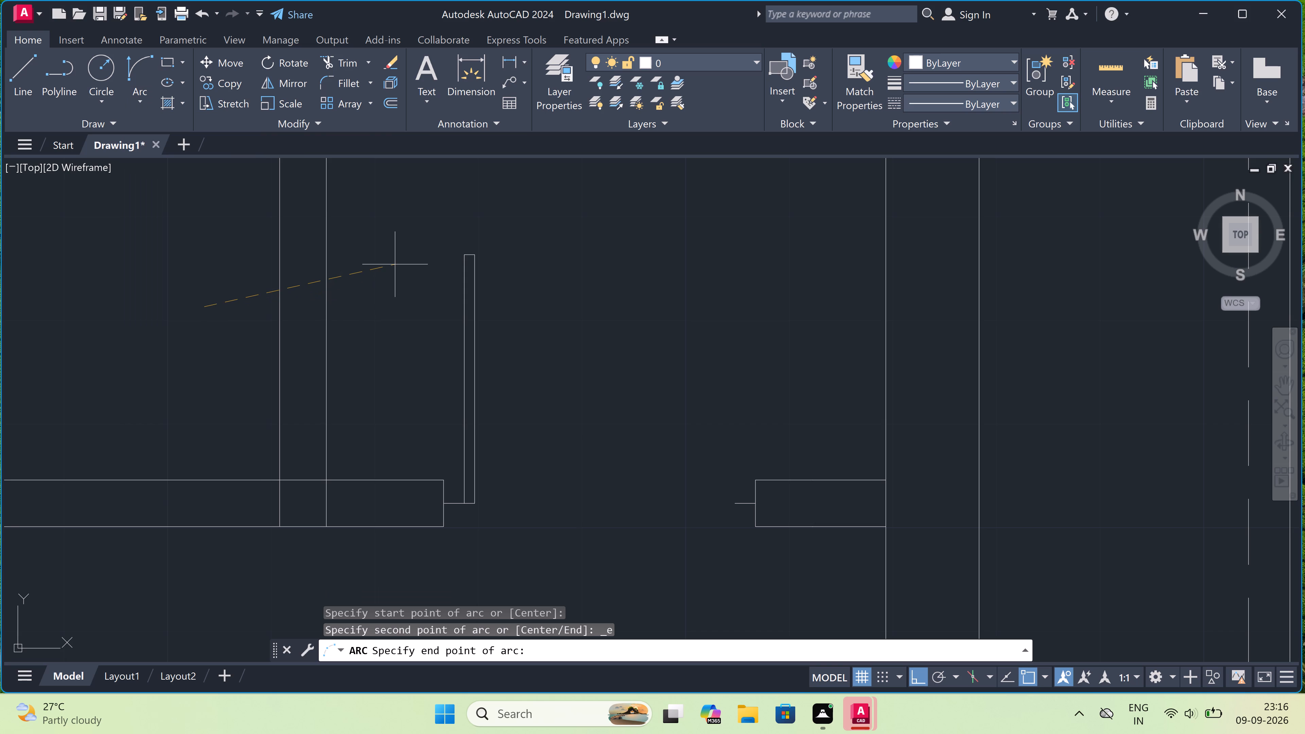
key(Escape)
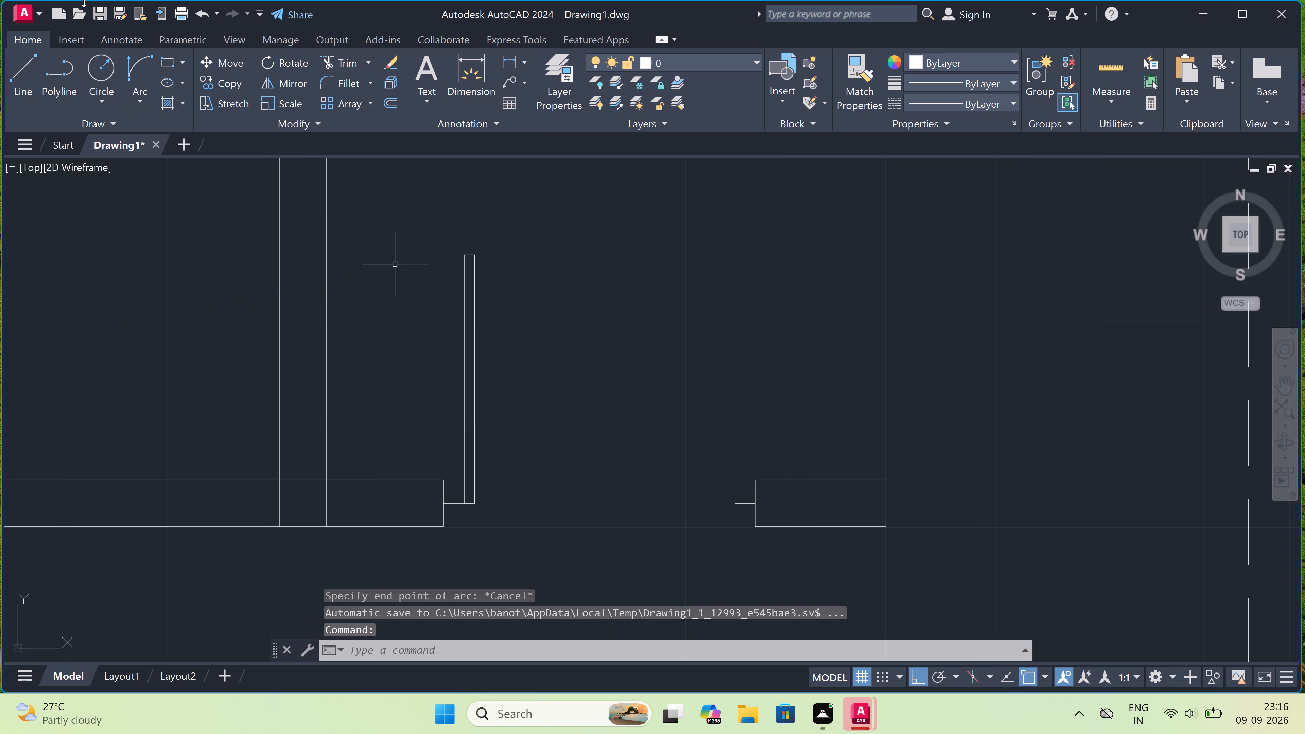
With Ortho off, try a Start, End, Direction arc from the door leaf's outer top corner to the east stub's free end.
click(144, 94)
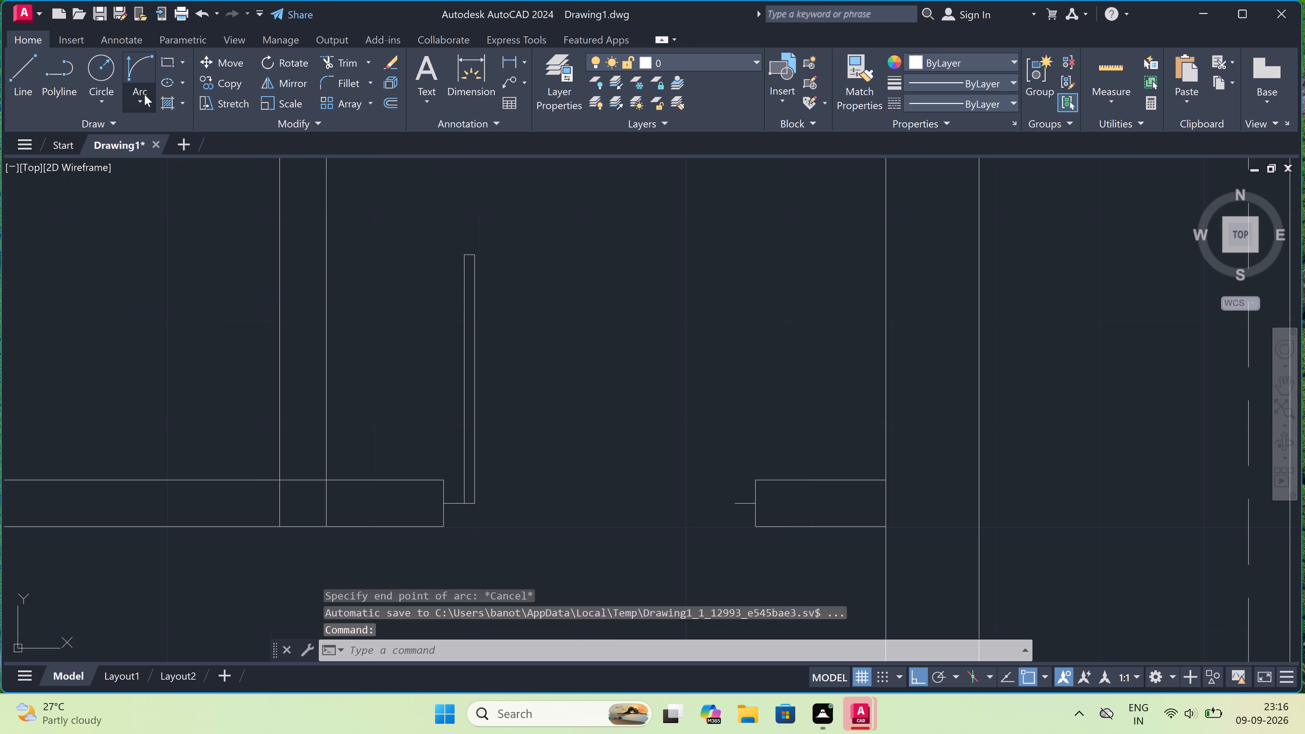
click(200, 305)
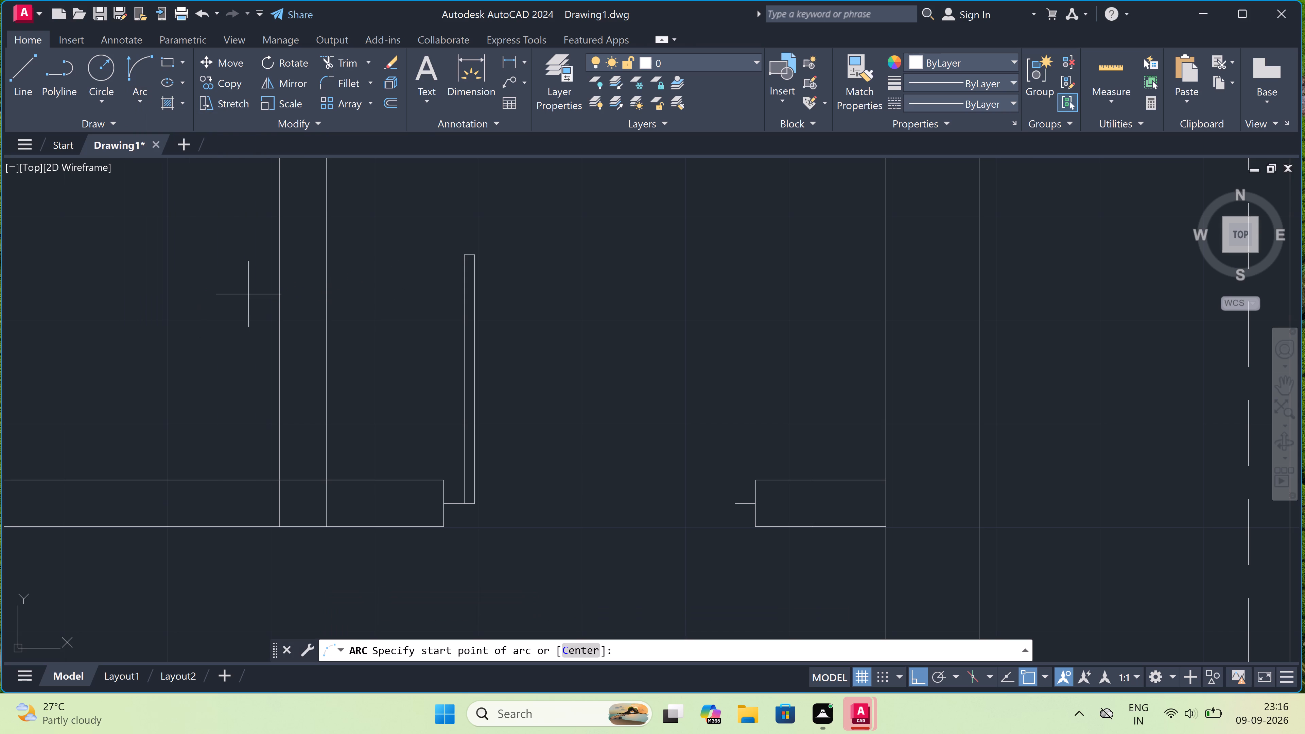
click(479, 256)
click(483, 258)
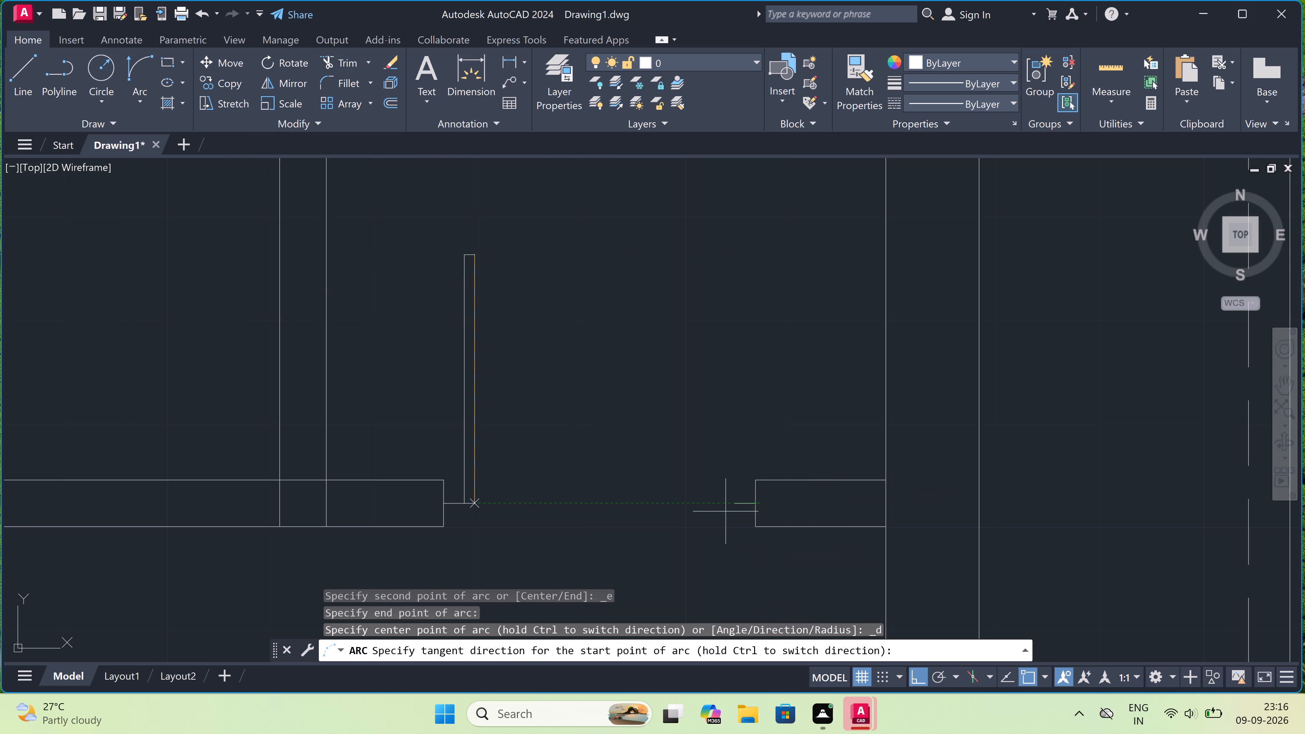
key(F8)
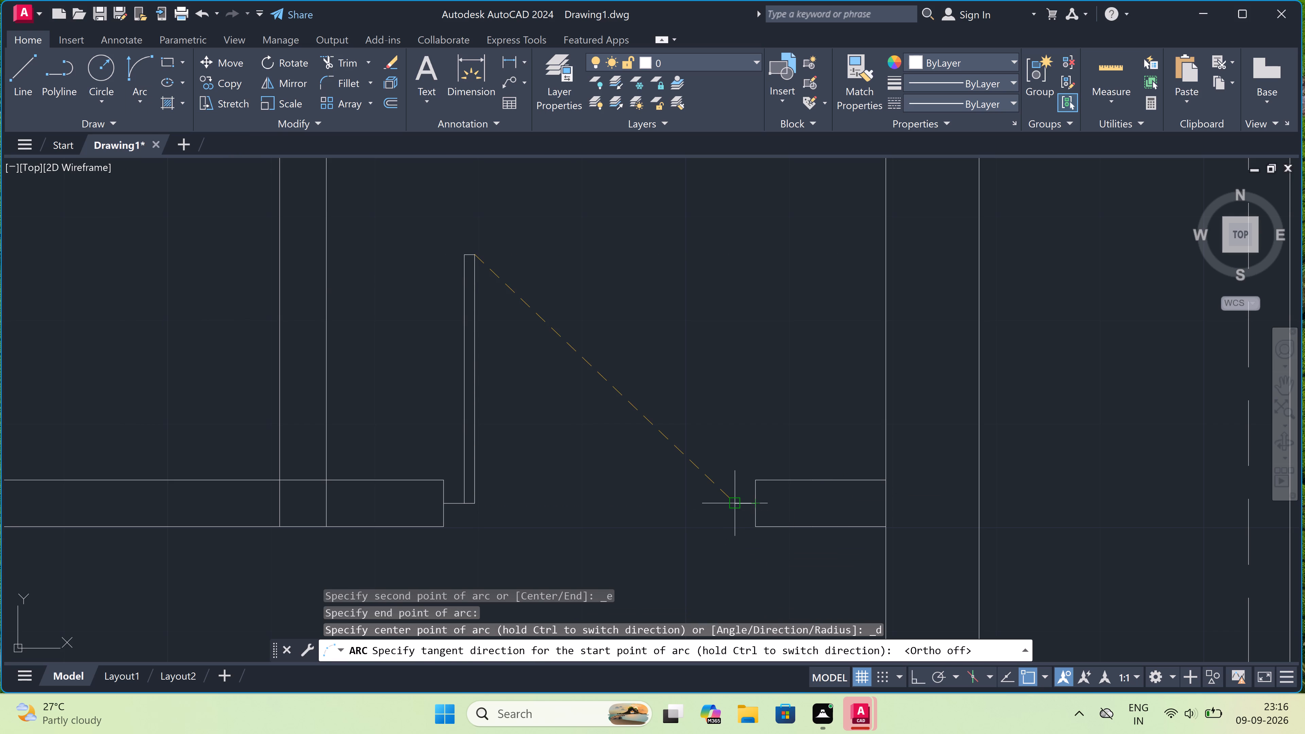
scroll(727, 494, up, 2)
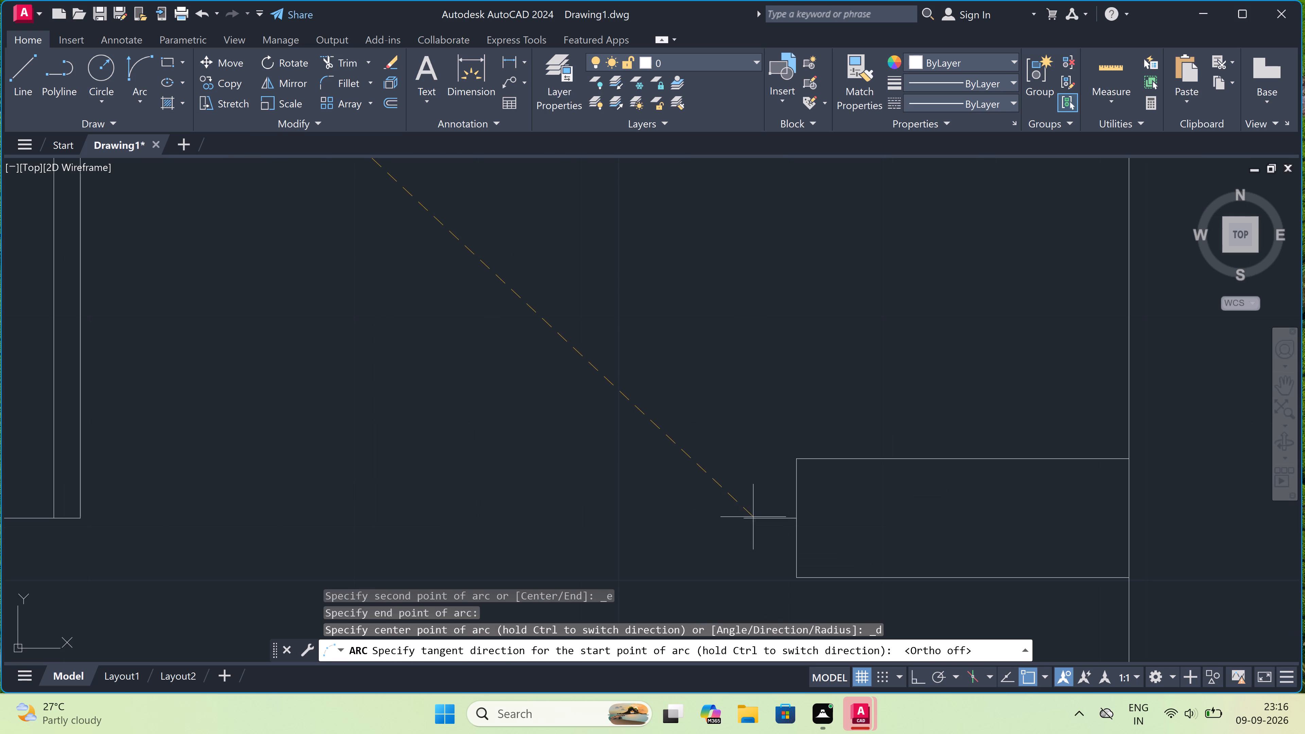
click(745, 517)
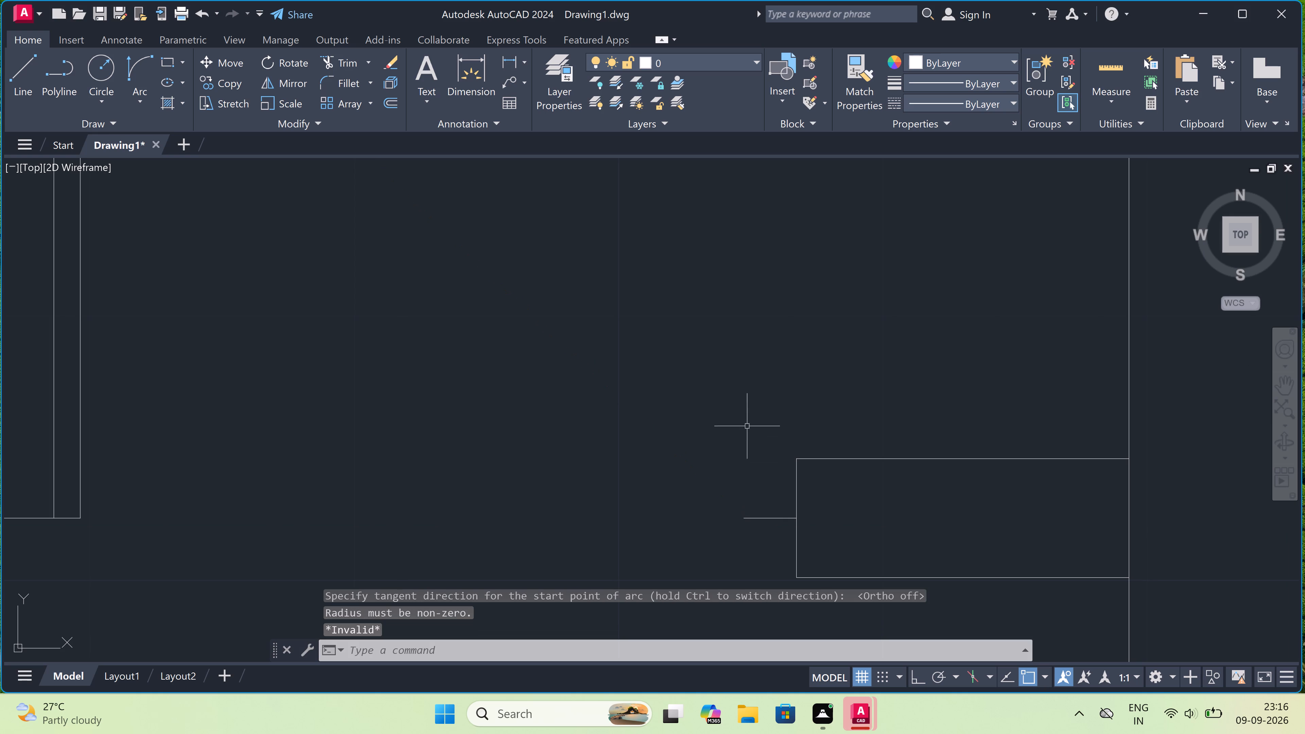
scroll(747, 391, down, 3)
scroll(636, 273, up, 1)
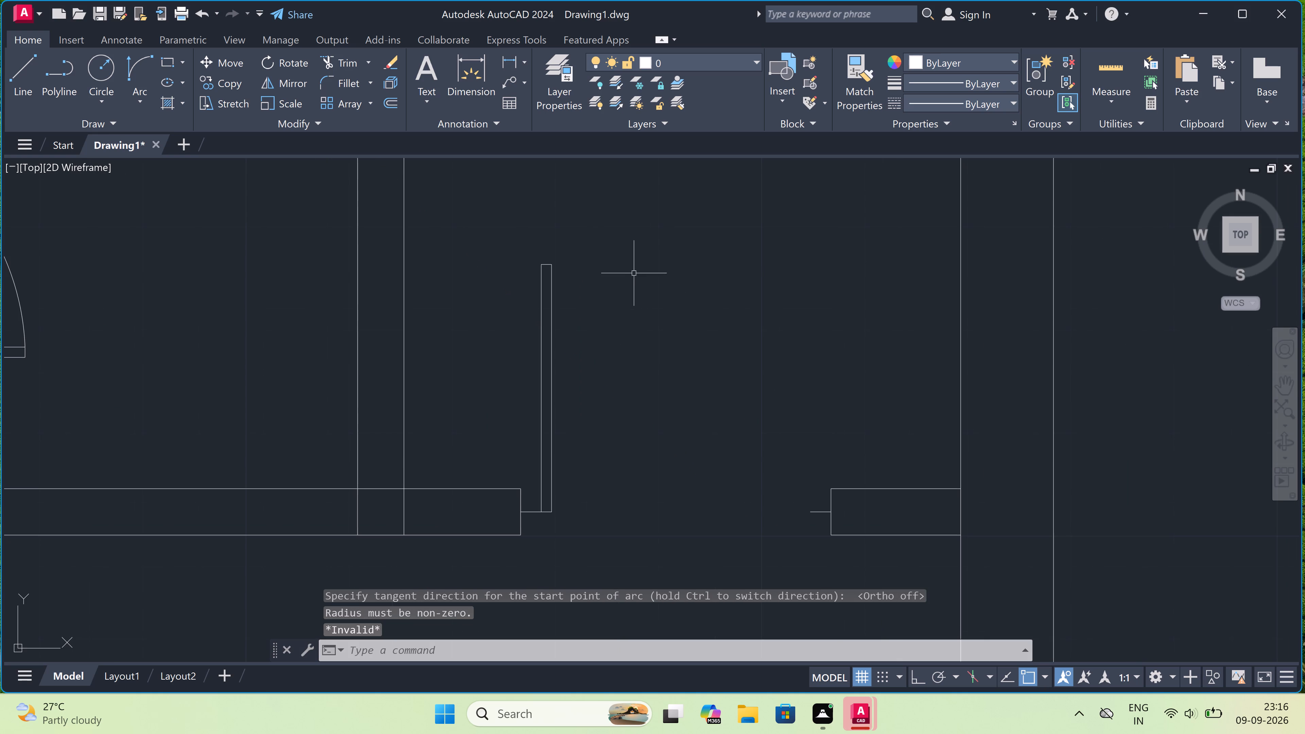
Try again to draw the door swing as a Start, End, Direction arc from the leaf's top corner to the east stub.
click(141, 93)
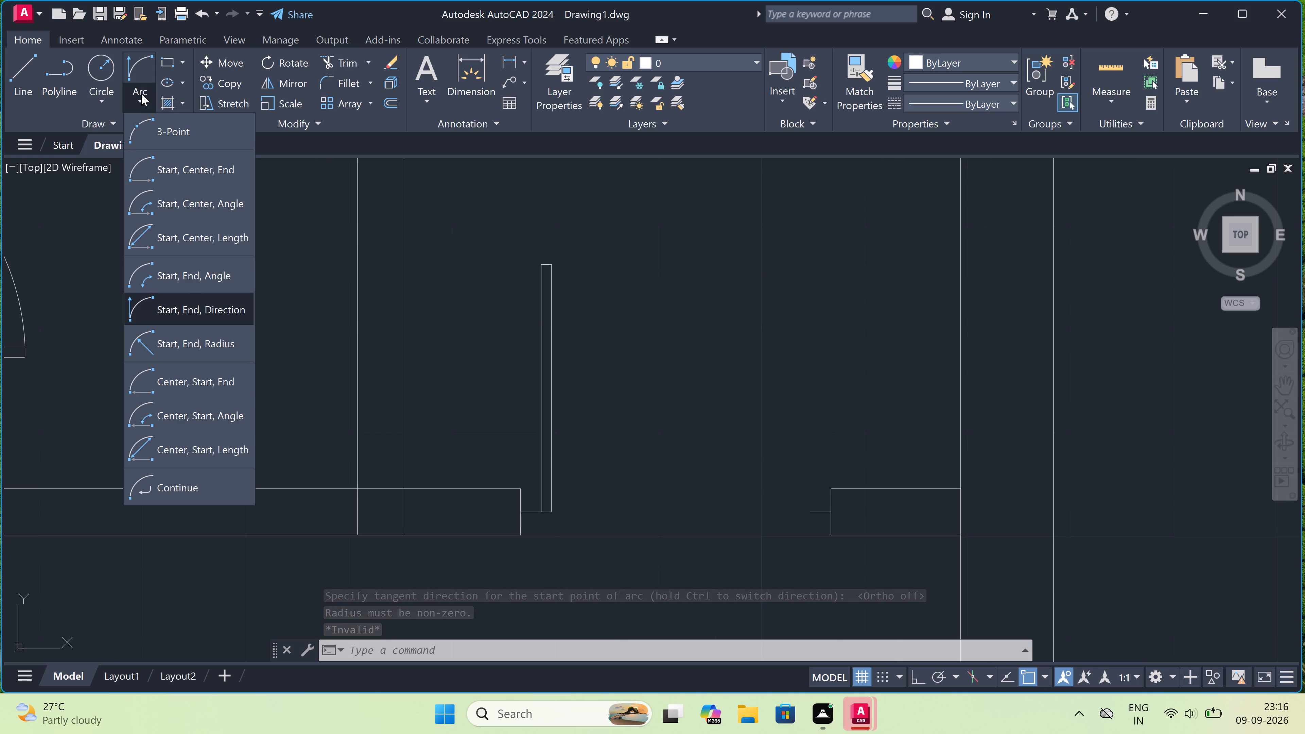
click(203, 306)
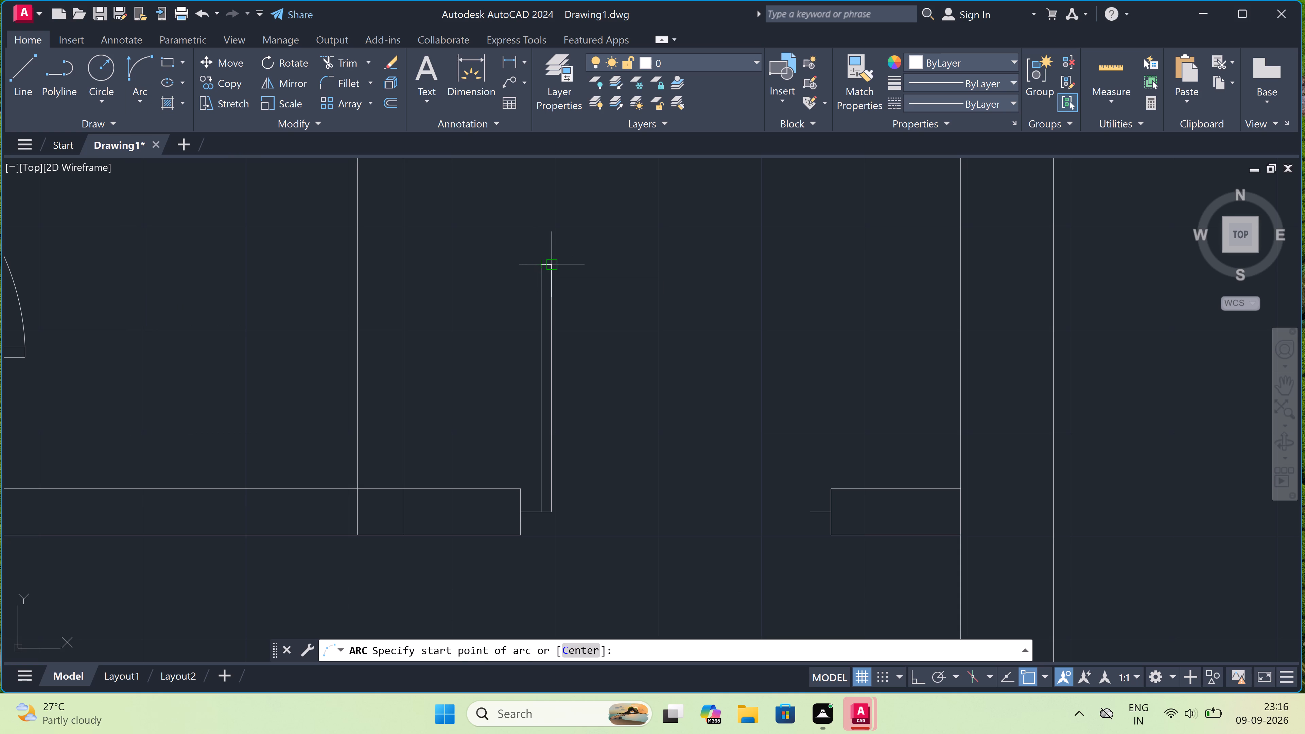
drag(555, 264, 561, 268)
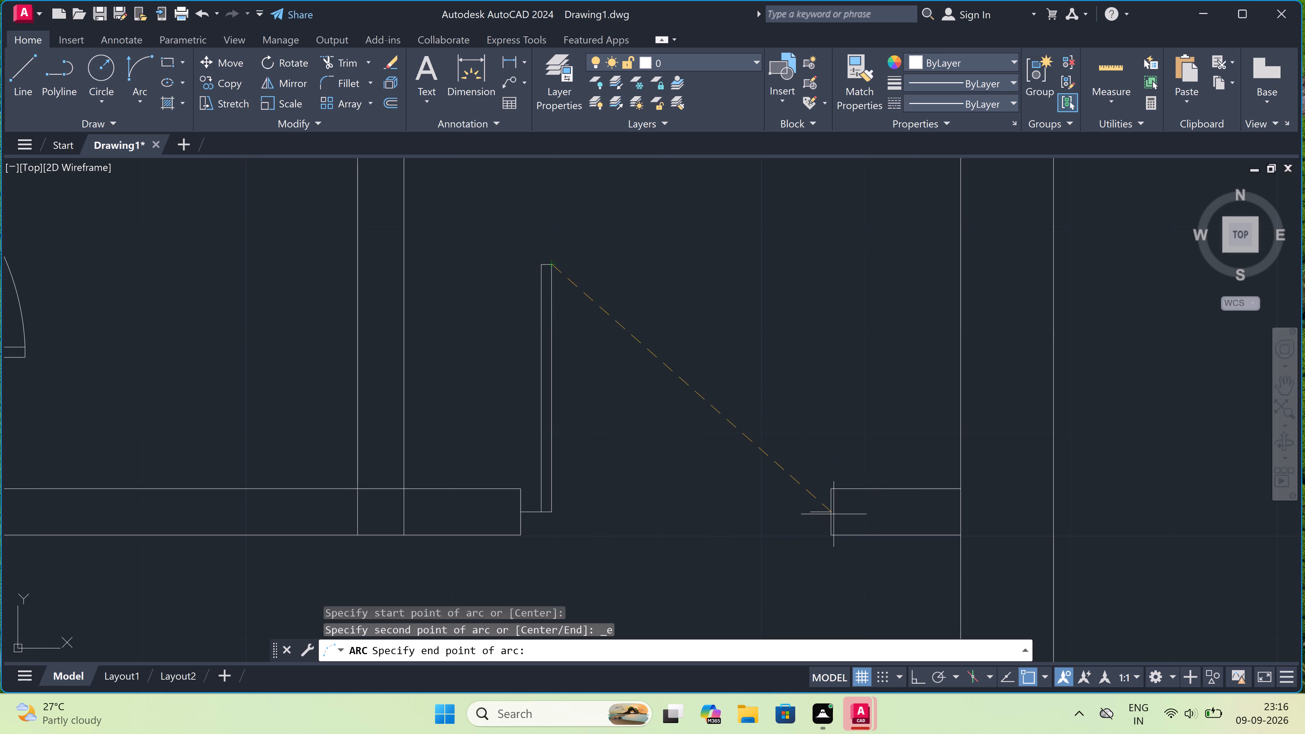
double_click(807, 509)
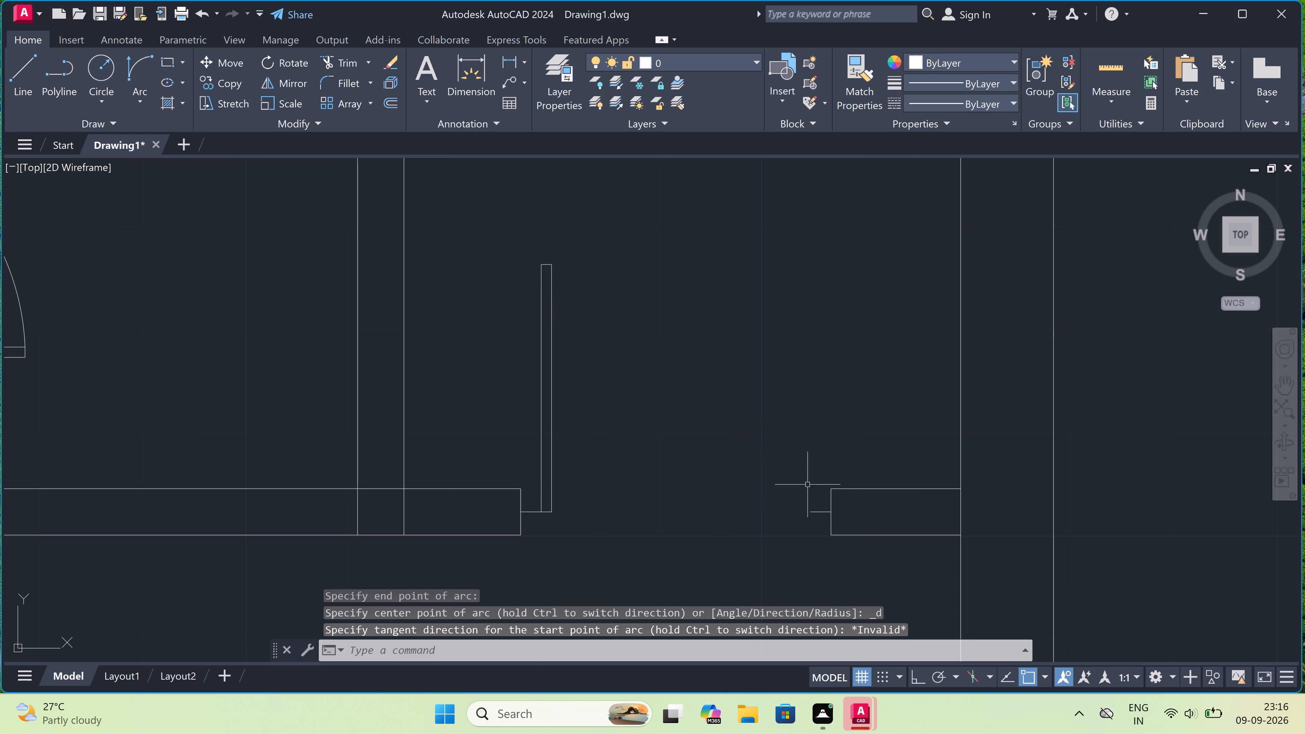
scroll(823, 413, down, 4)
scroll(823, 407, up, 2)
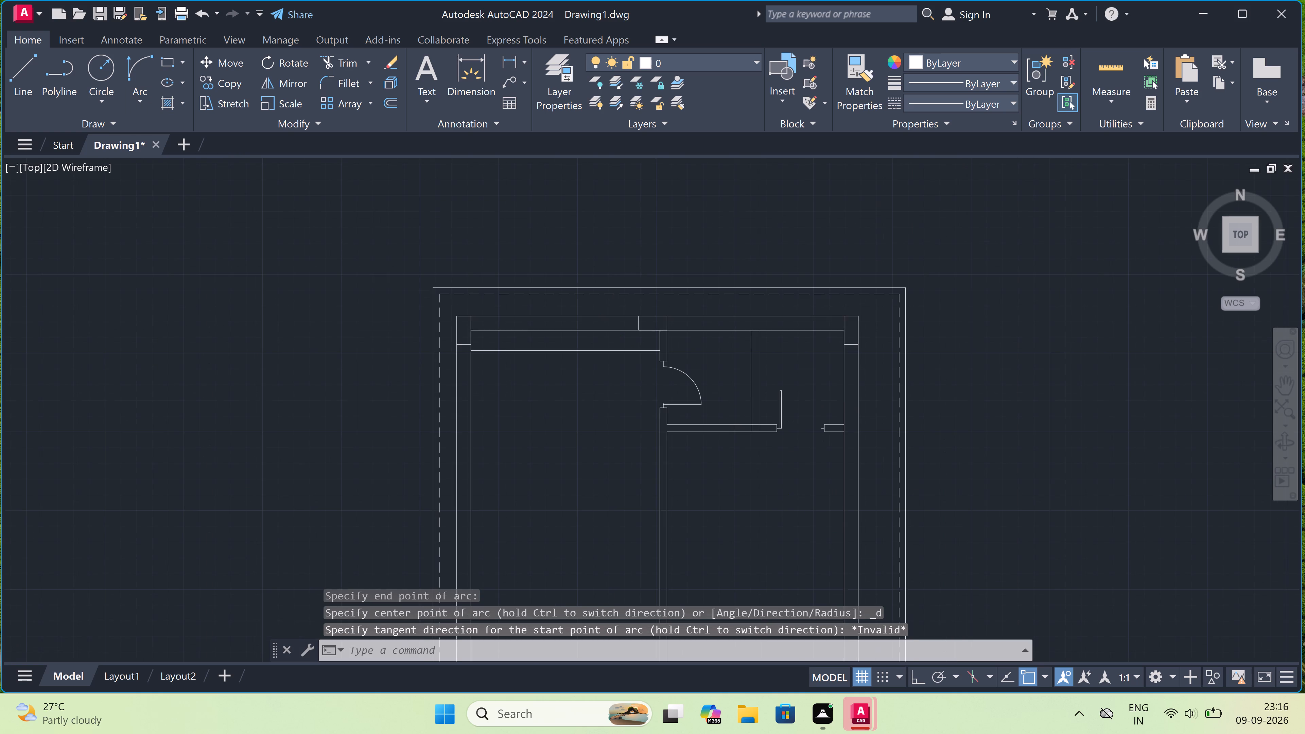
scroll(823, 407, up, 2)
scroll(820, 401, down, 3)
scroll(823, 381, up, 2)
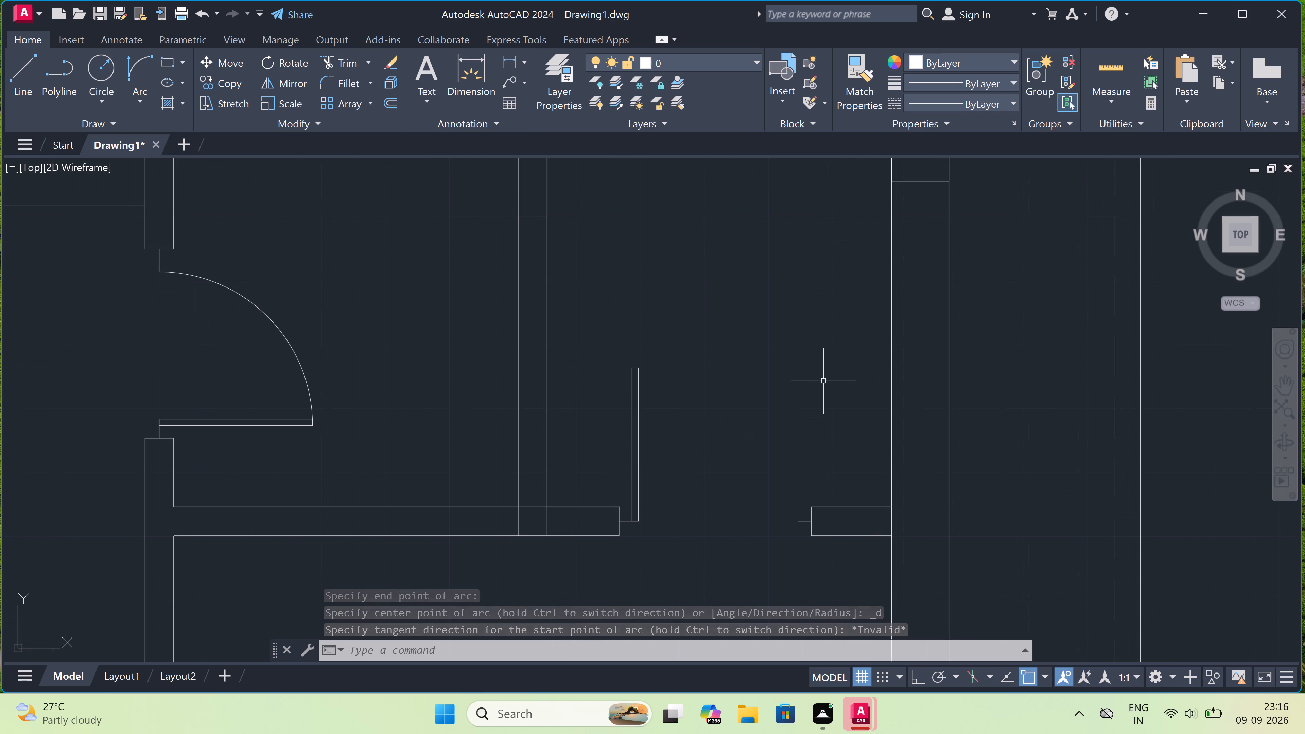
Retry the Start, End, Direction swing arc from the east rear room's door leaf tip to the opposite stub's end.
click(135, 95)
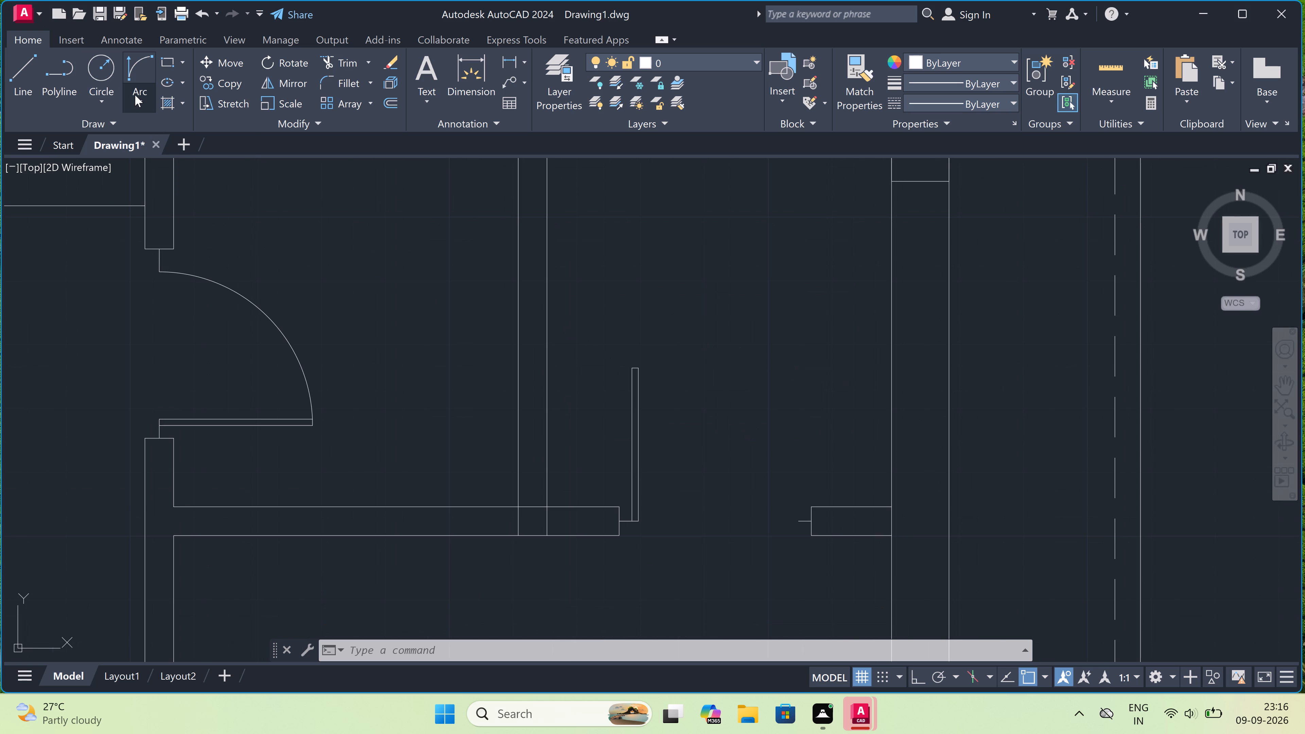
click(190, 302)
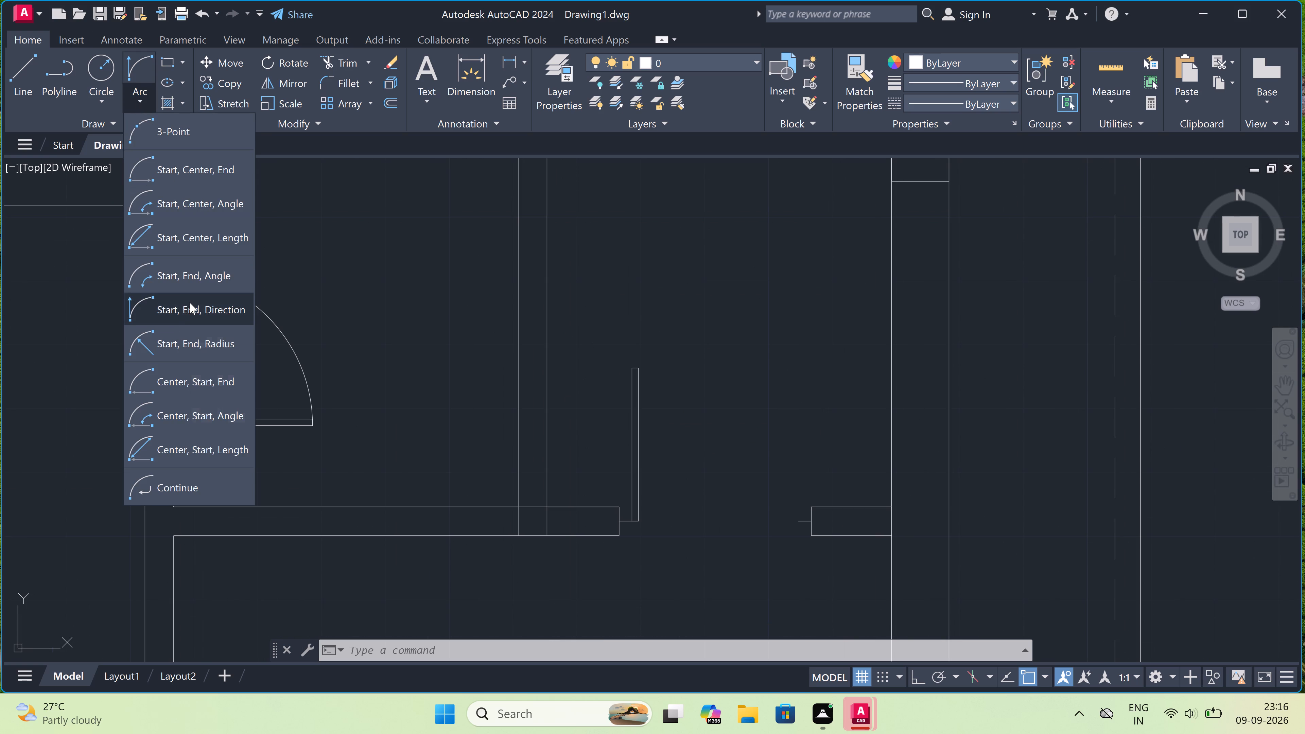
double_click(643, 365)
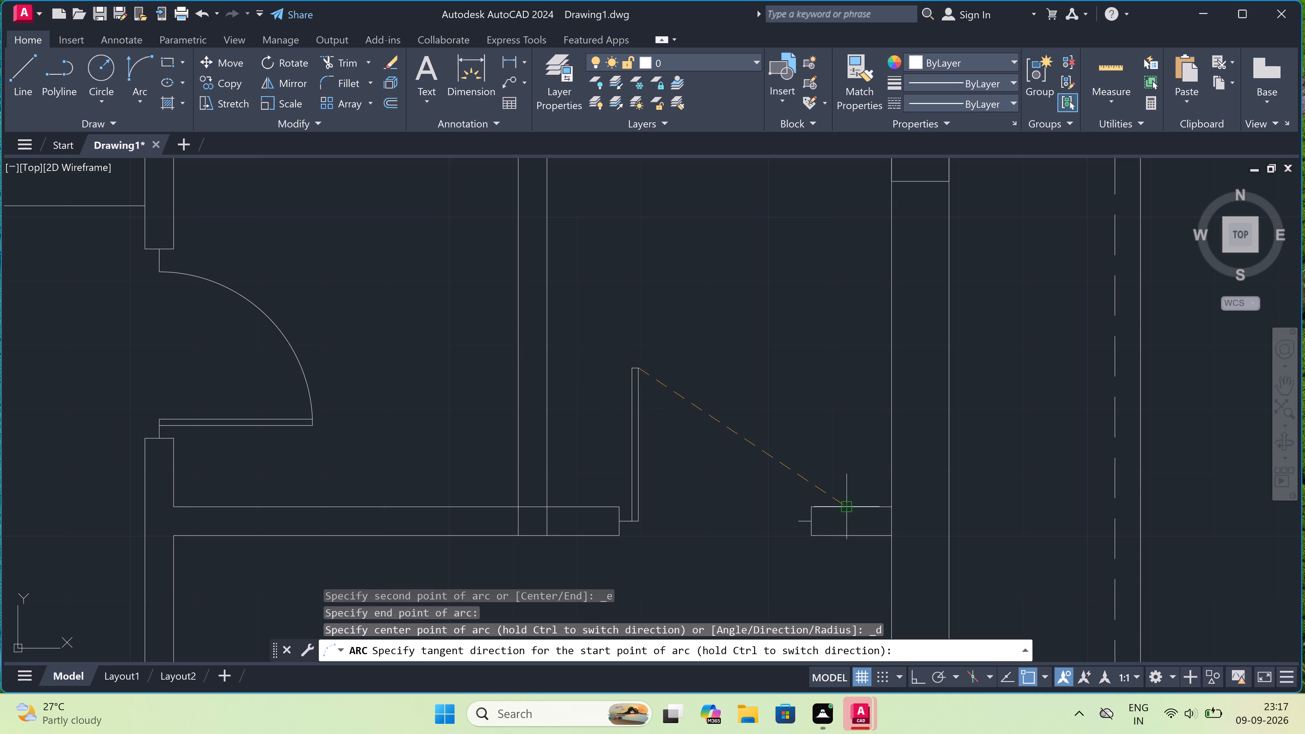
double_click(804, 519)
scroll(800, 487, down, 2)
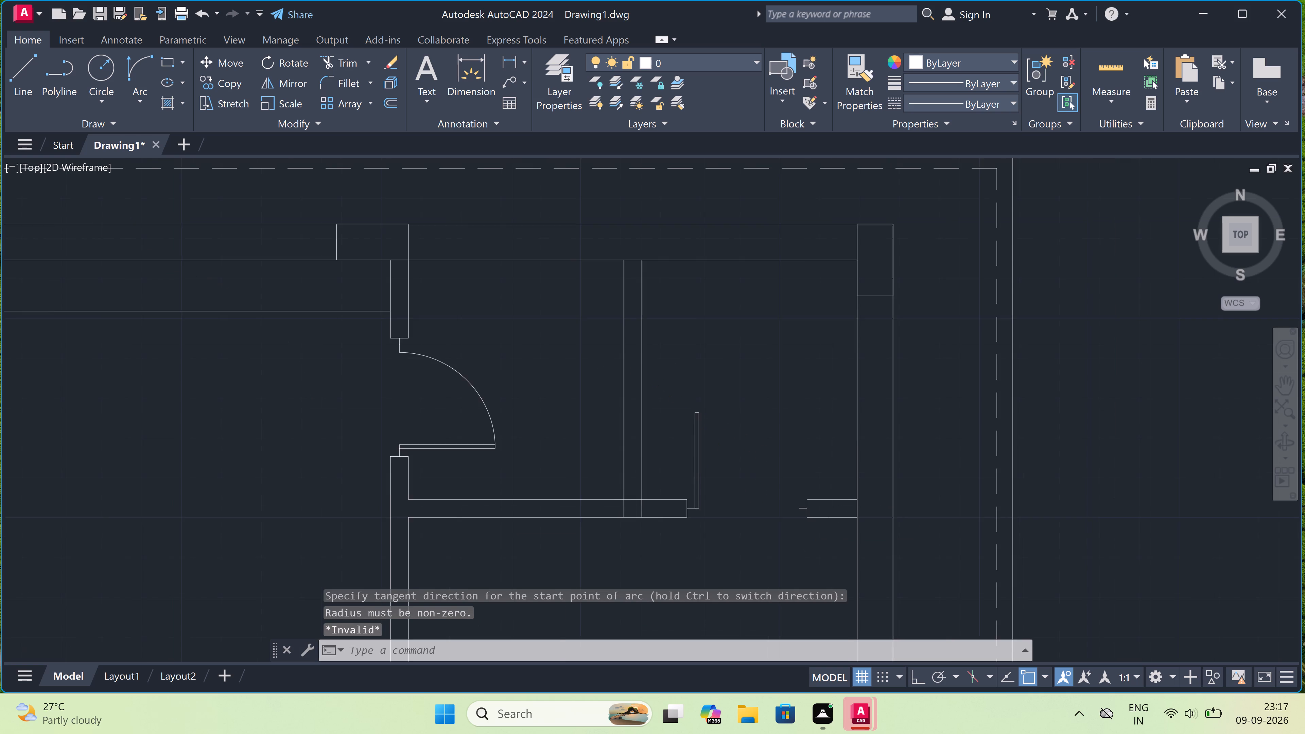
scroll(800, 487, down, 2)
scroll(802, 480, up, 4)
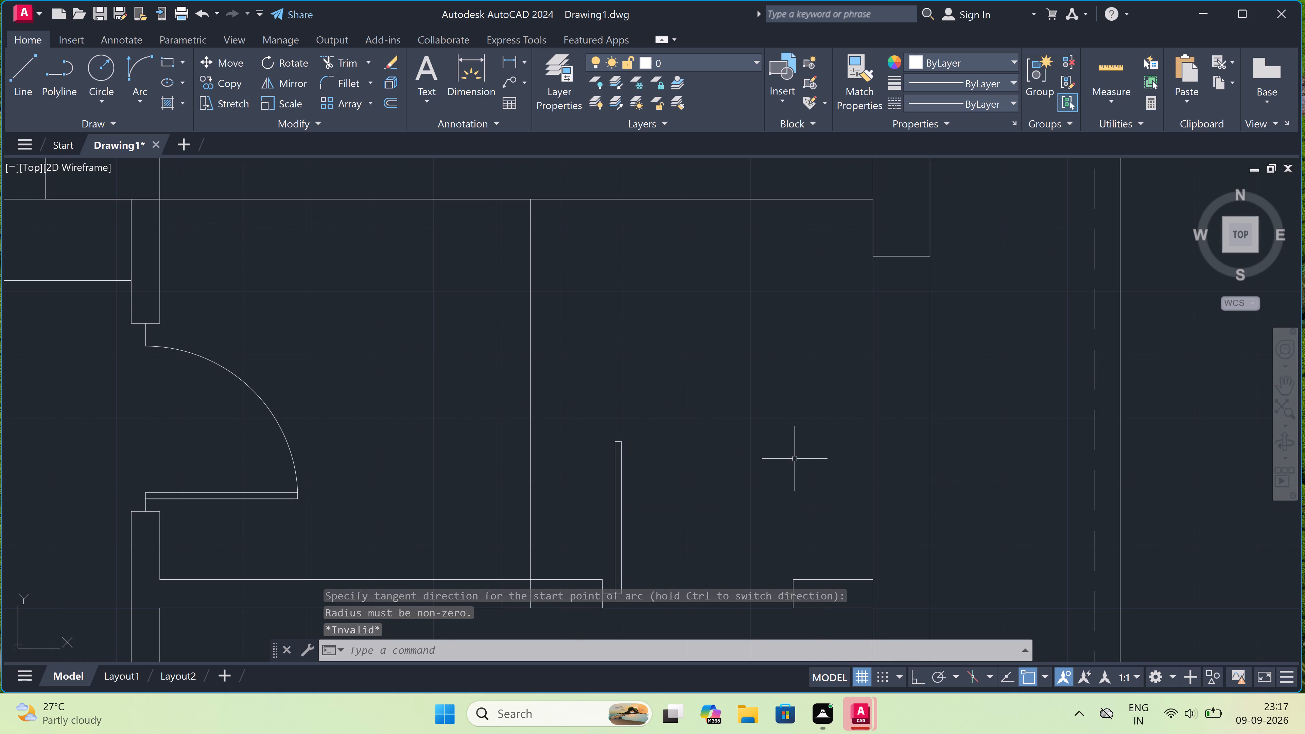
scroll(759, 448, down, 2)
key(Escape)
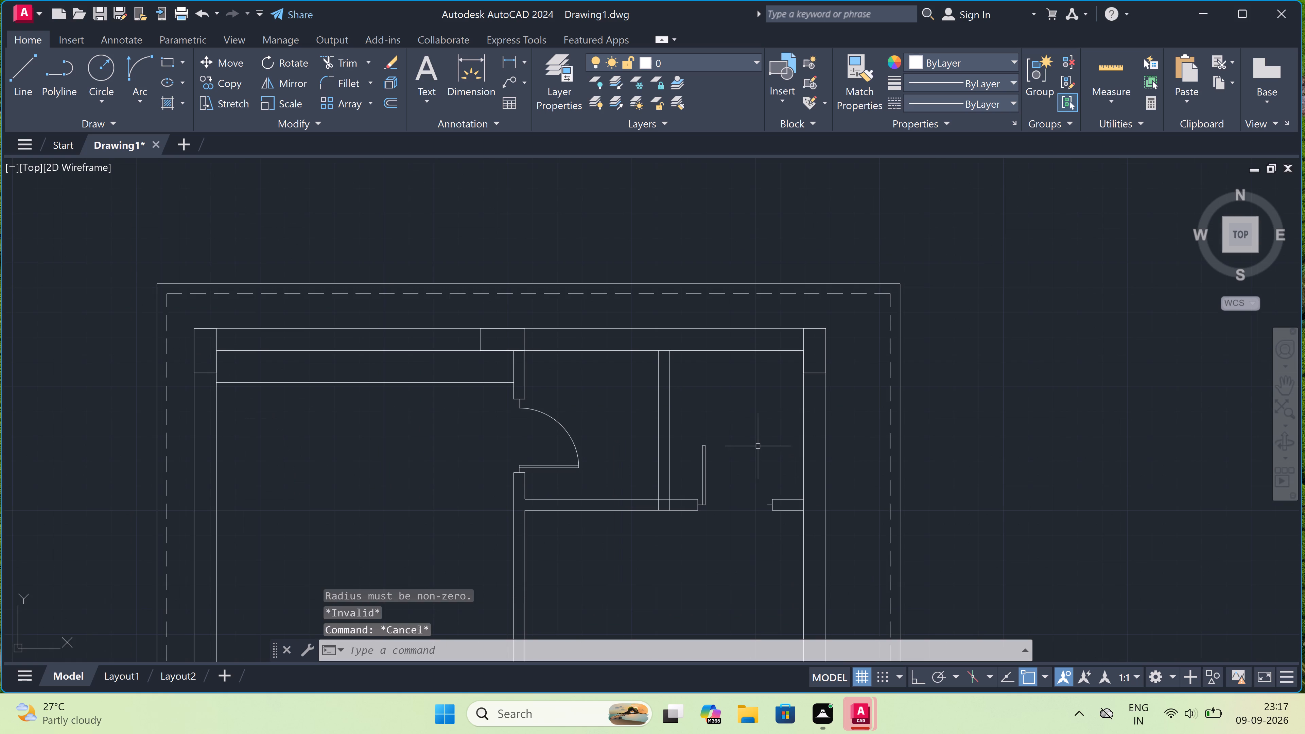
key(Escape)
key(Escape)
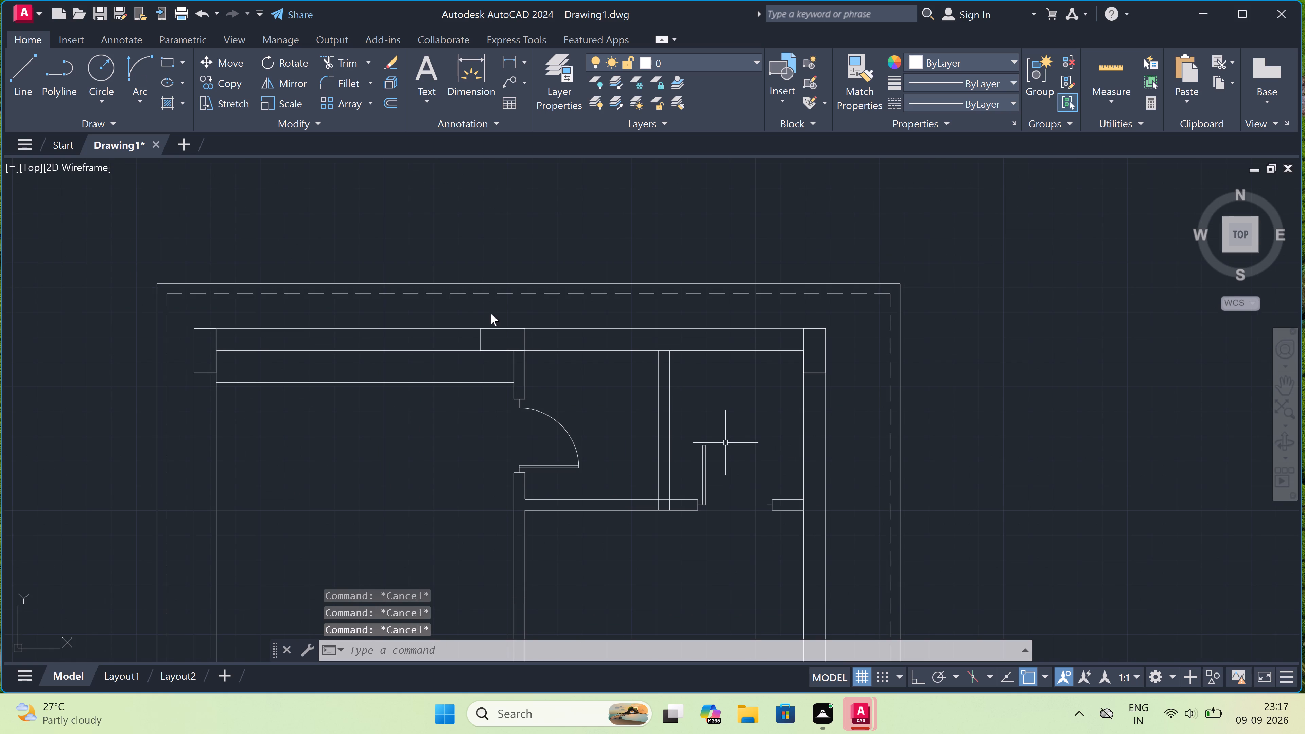
Draw the door swing with a Start, End, Direction arc from the east stub's free end to the leaf's top corner, heading roughly north.
click(137, 92)
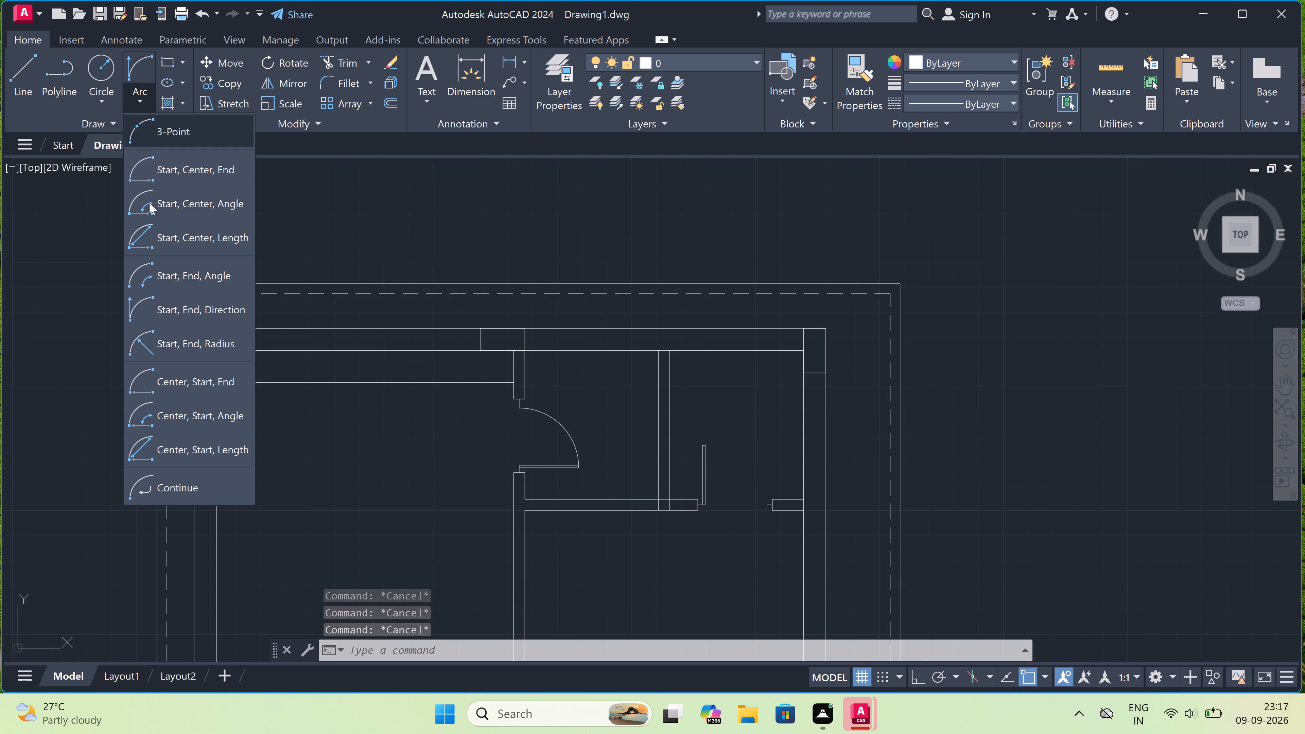
click(195, 307)
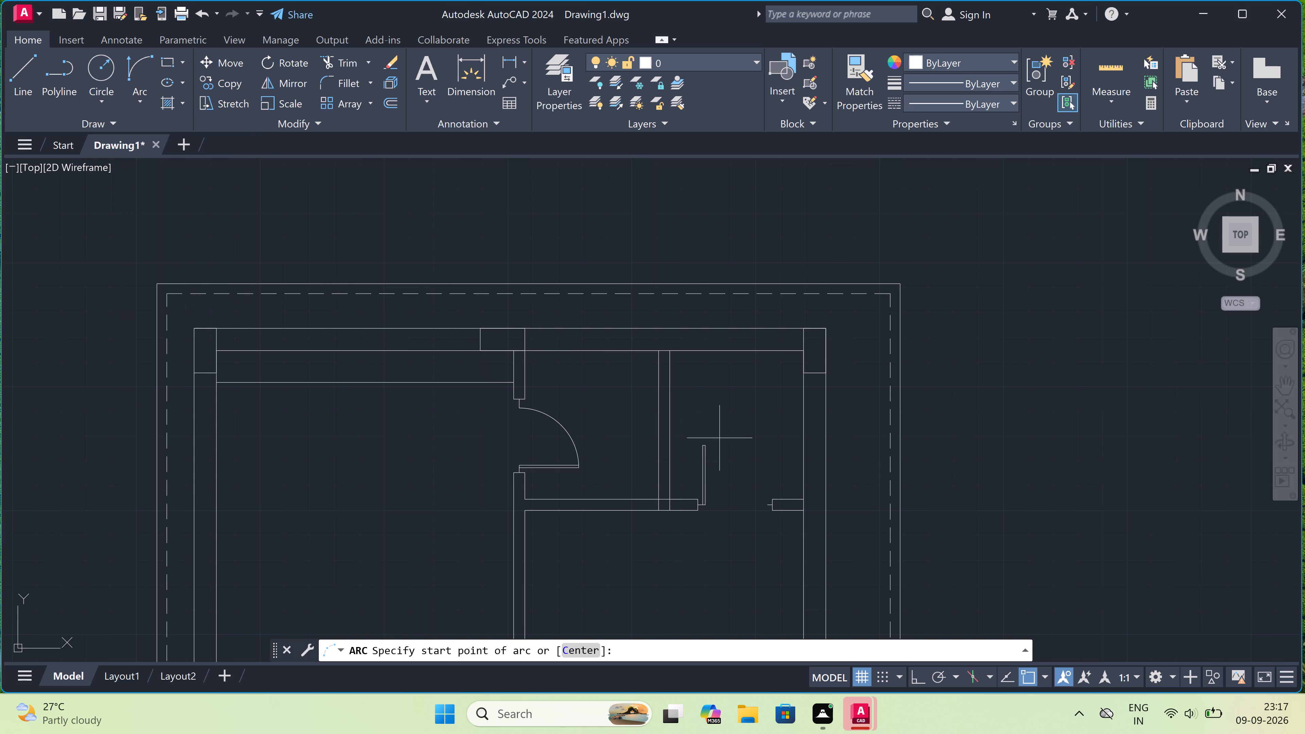
scroll(729, 457, up, 2)
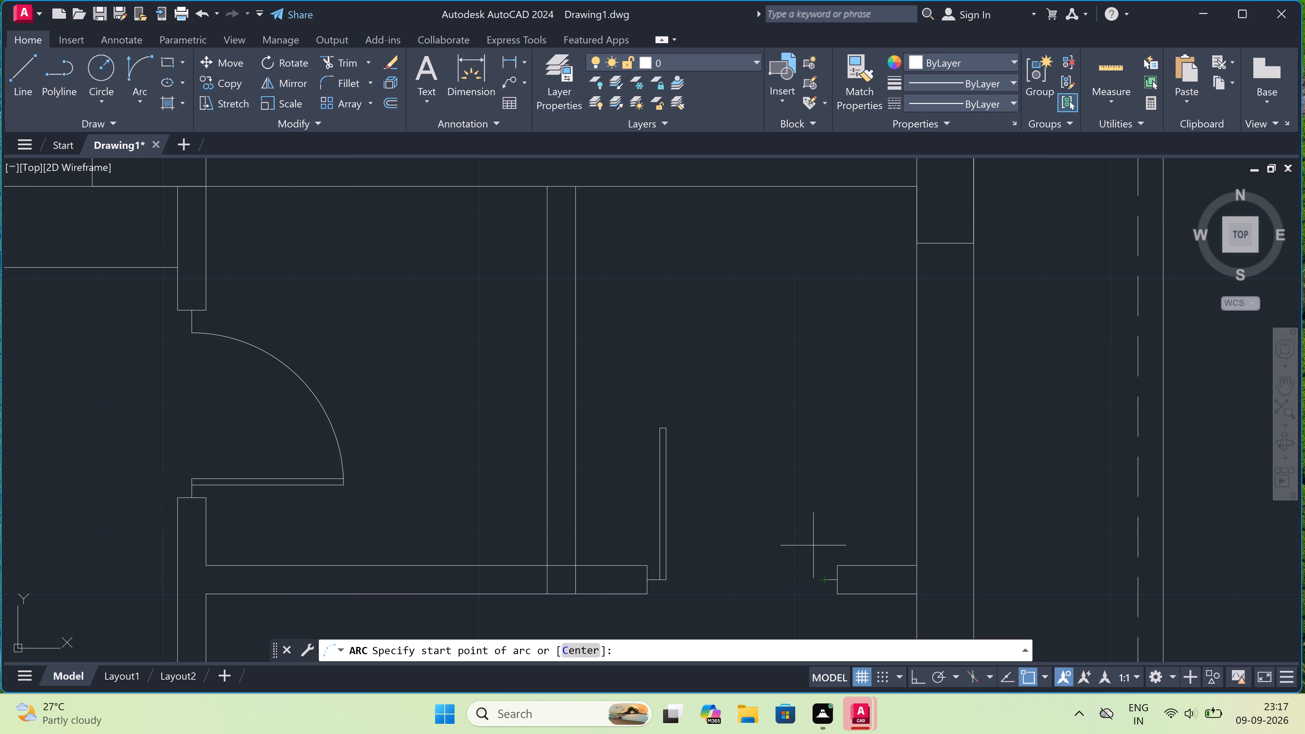
click(821, 577)
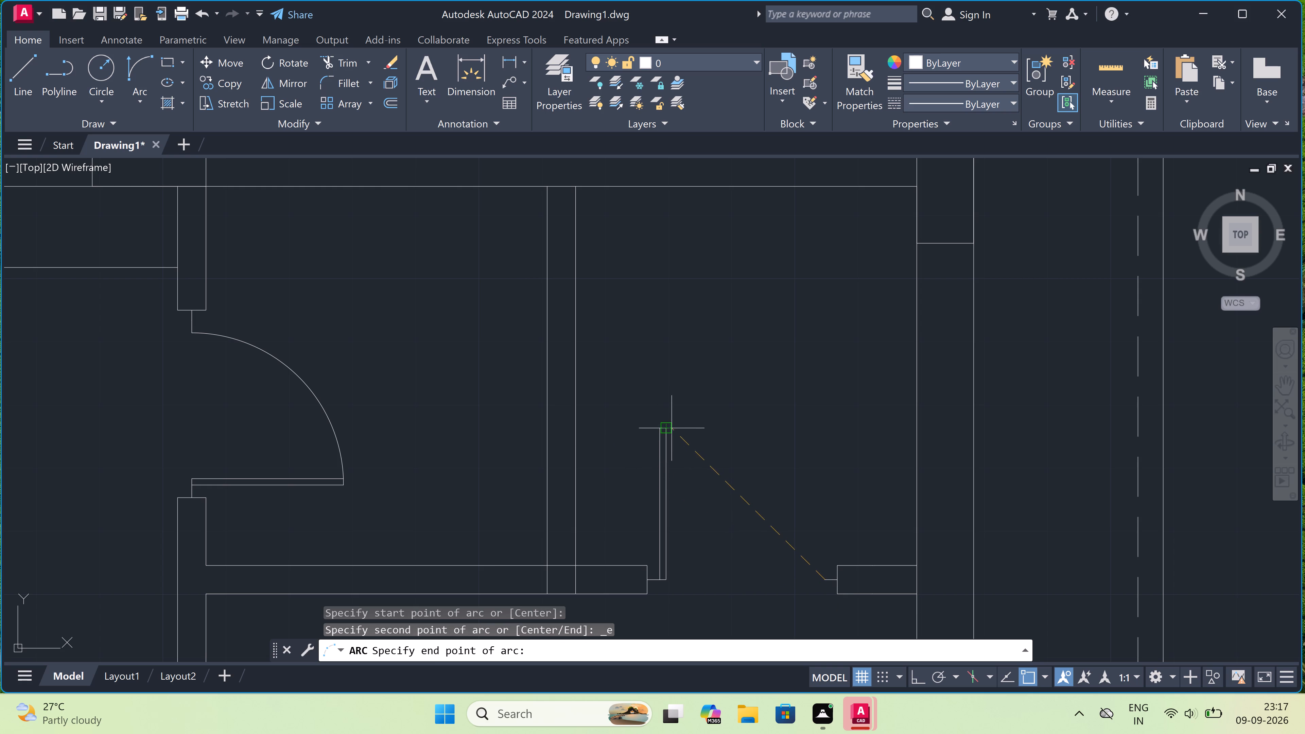
scroll(670, 427, up, 2)
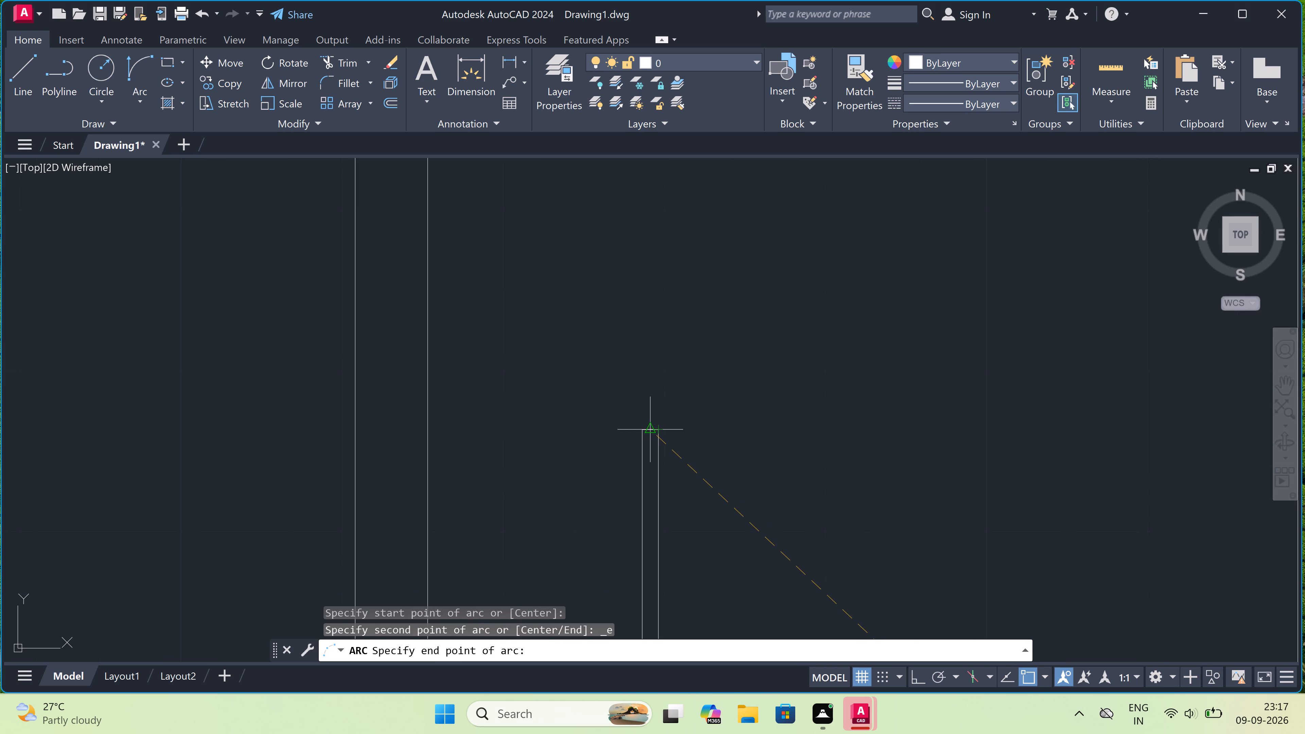
click(660, 430)
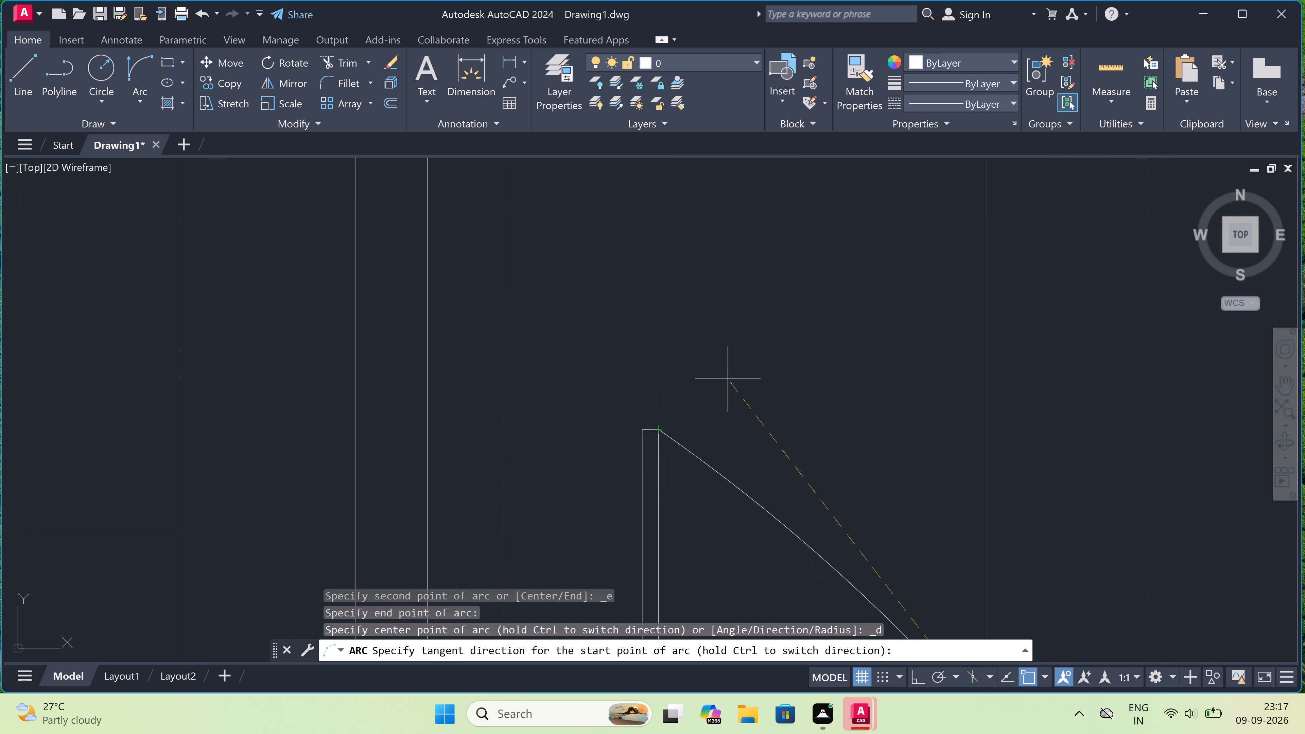
scroll(755, 331, down, 4)
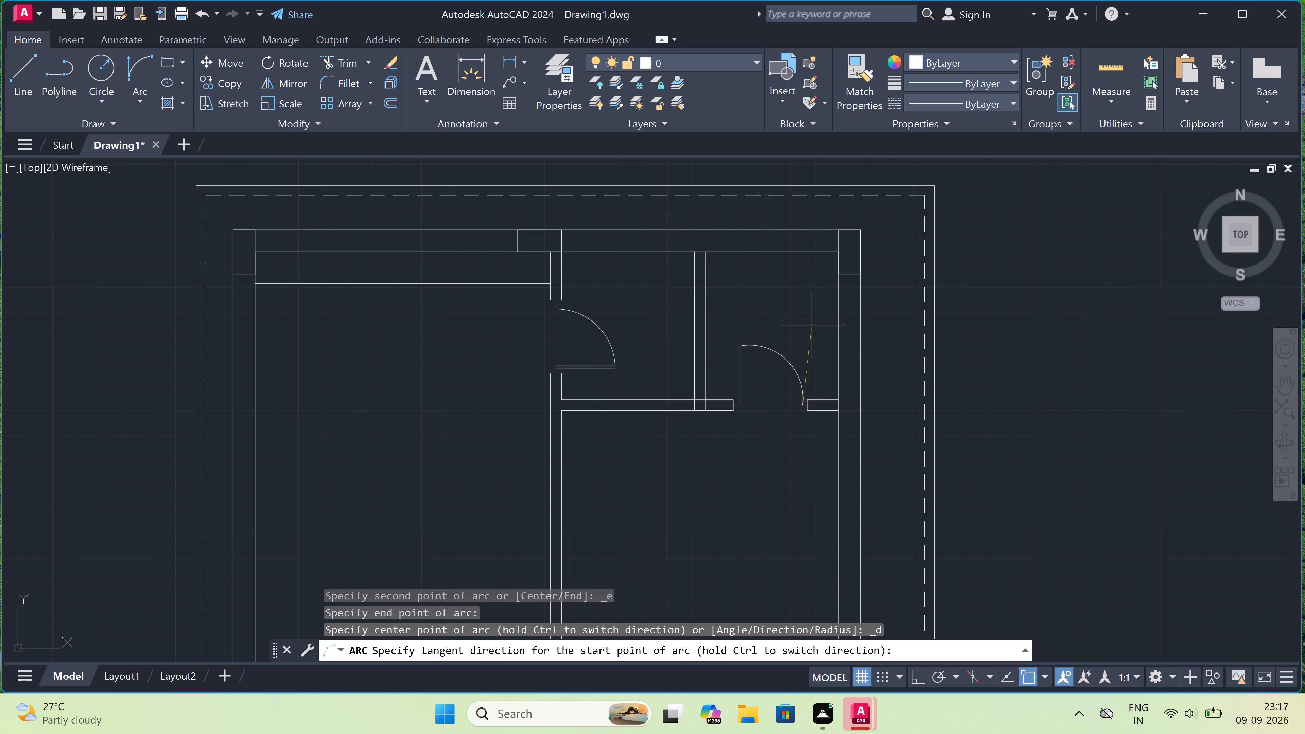
click(811, 325)
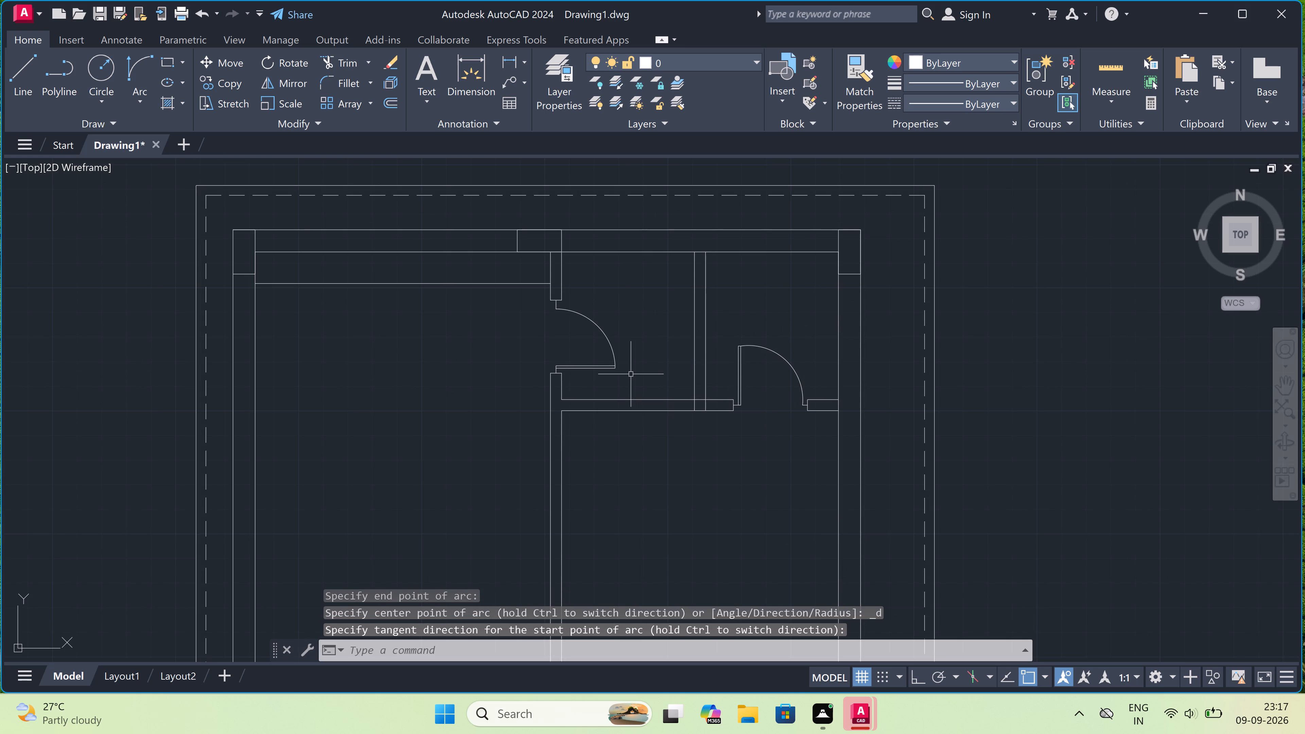
Outline a 1.5' deep column across the west outer wall, rising from the lower edge of the northern cross partition.
scroll(619, 380, down, 3)
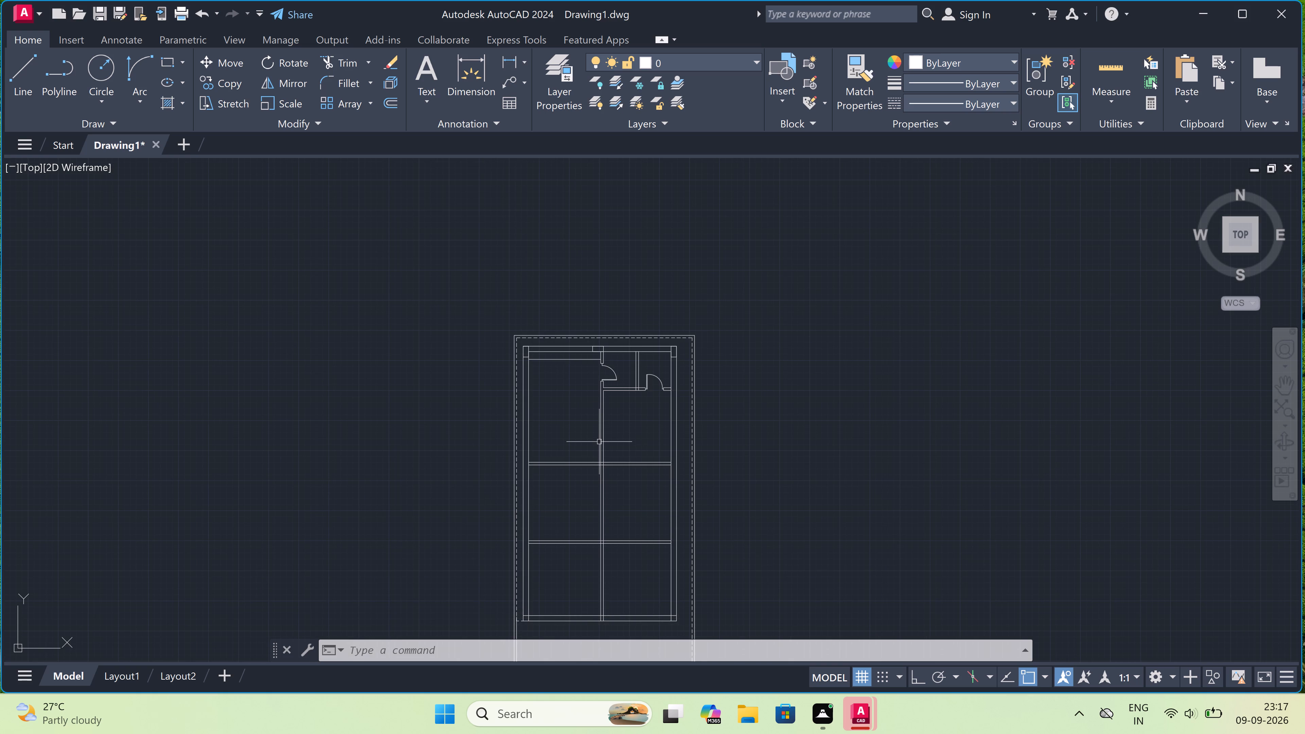
scroll(596, 452, up, 2)
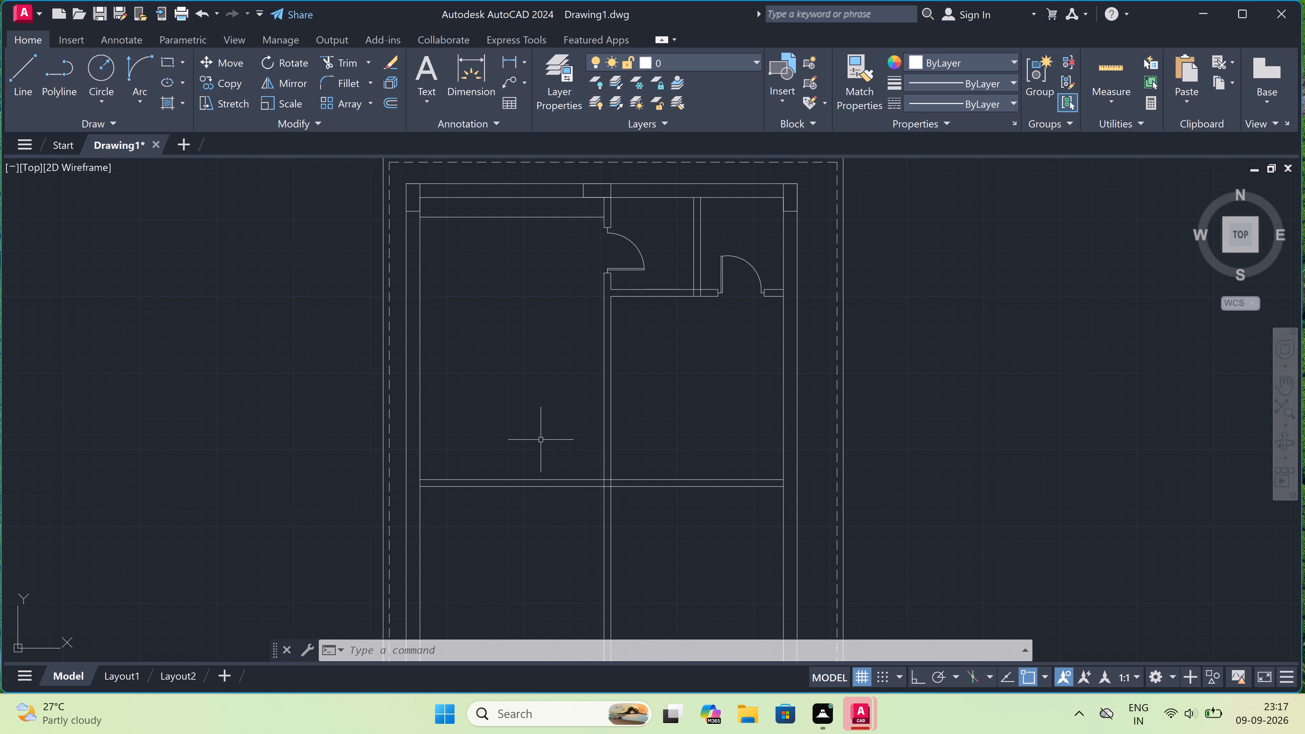
scroll(466, 410, down, 2)
scroll(442, 433, up, 3)
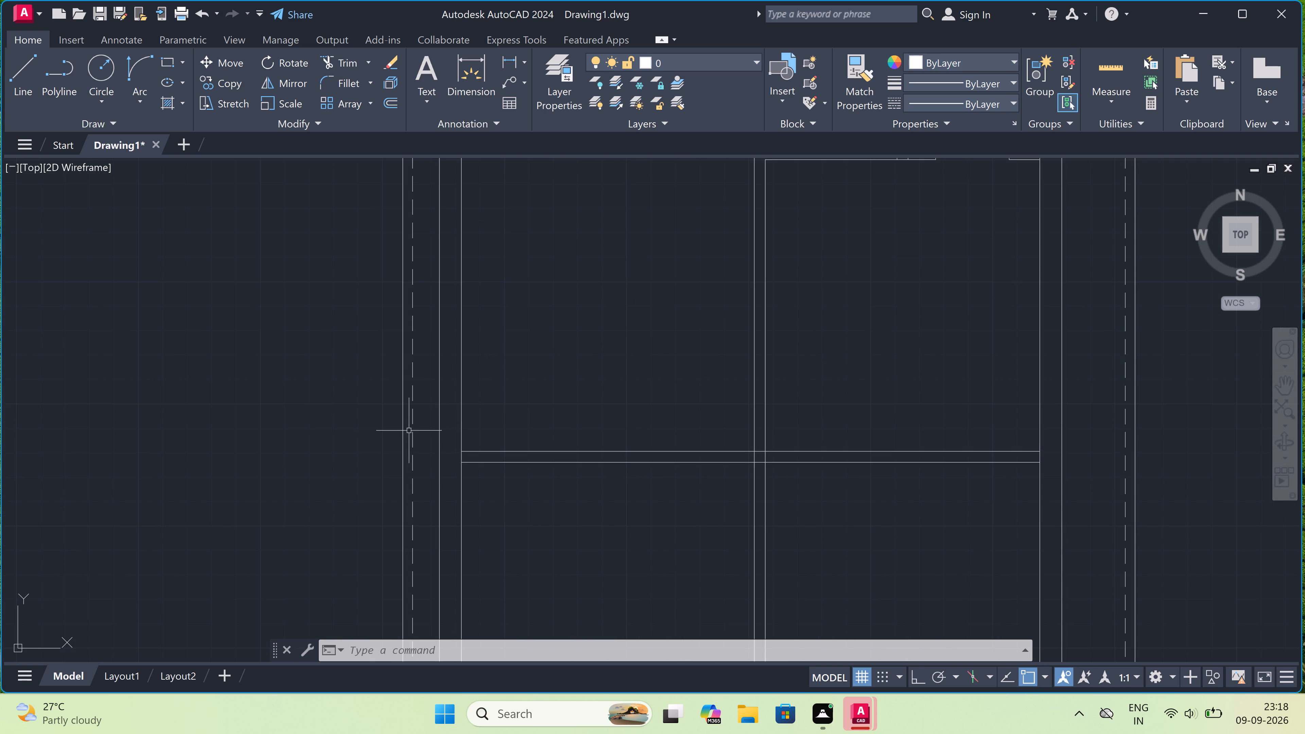
text(l)
key(space)
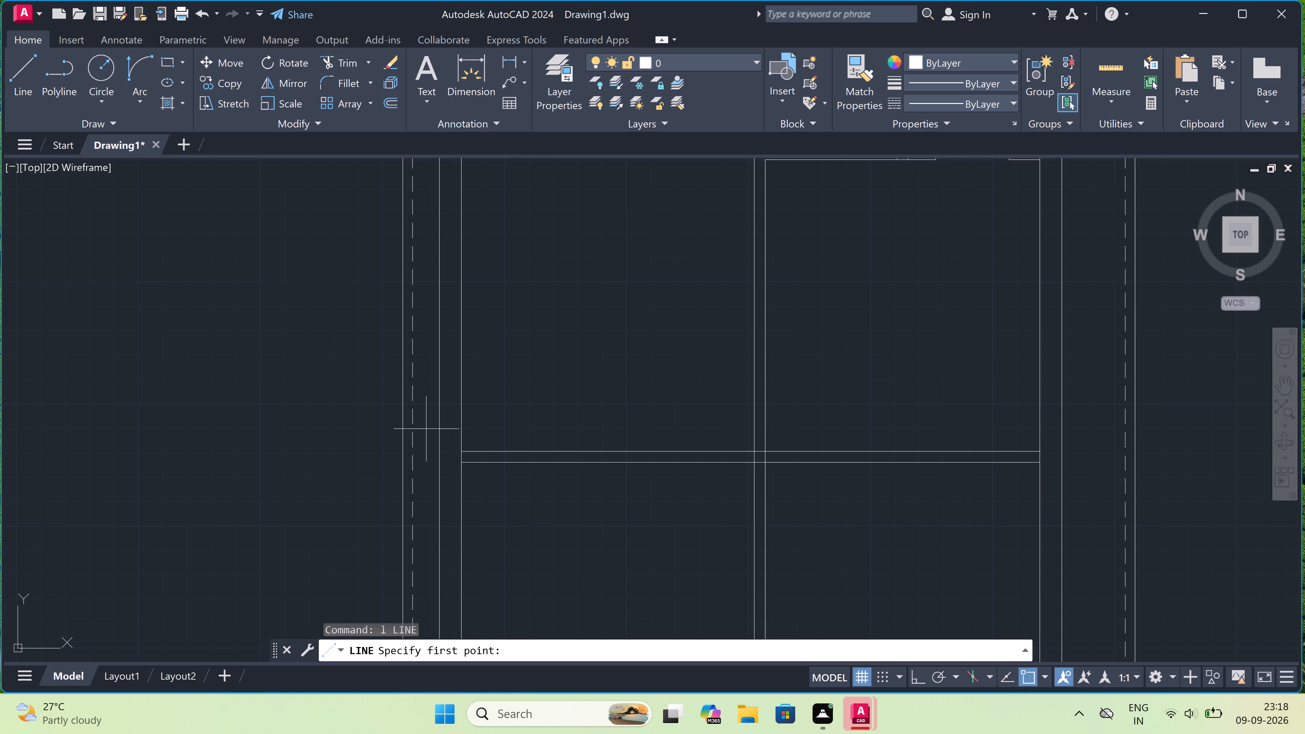
click(460, 460)
drag(435, 460, 436, 457)
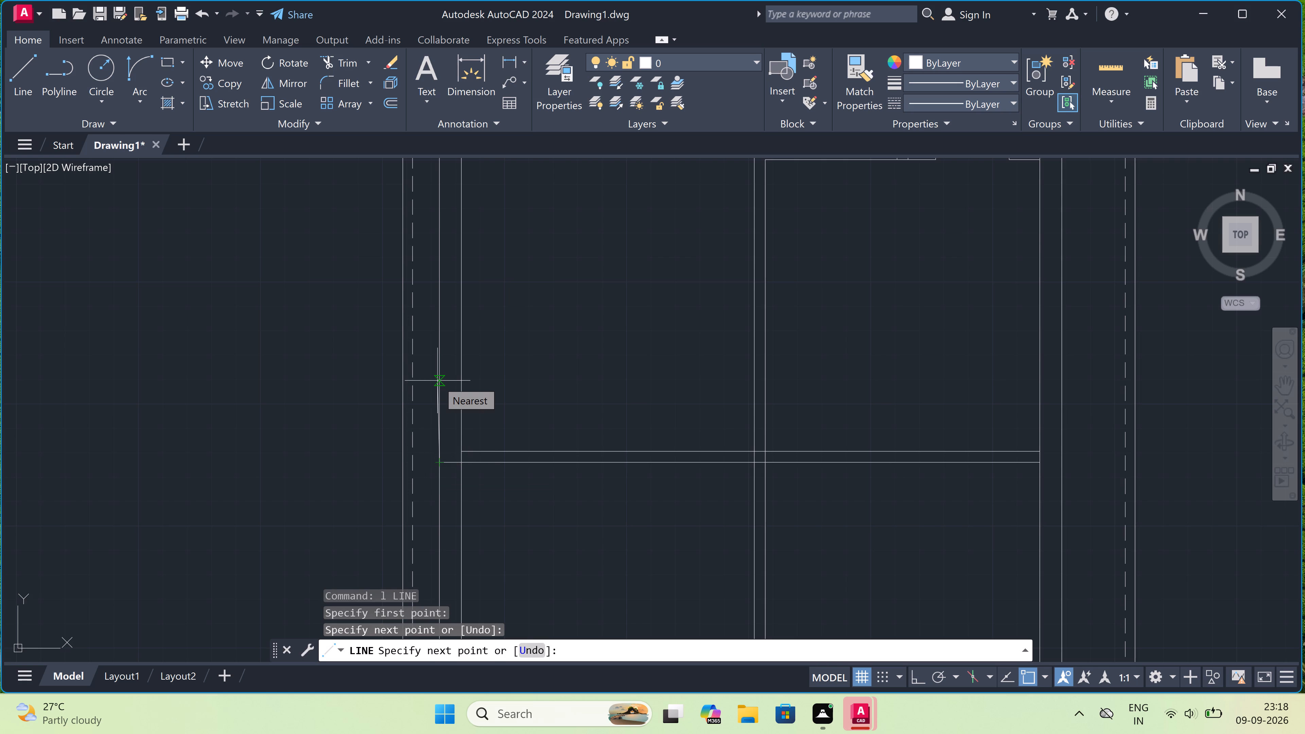
text(1.5)
key(apostrophe)
key(space)
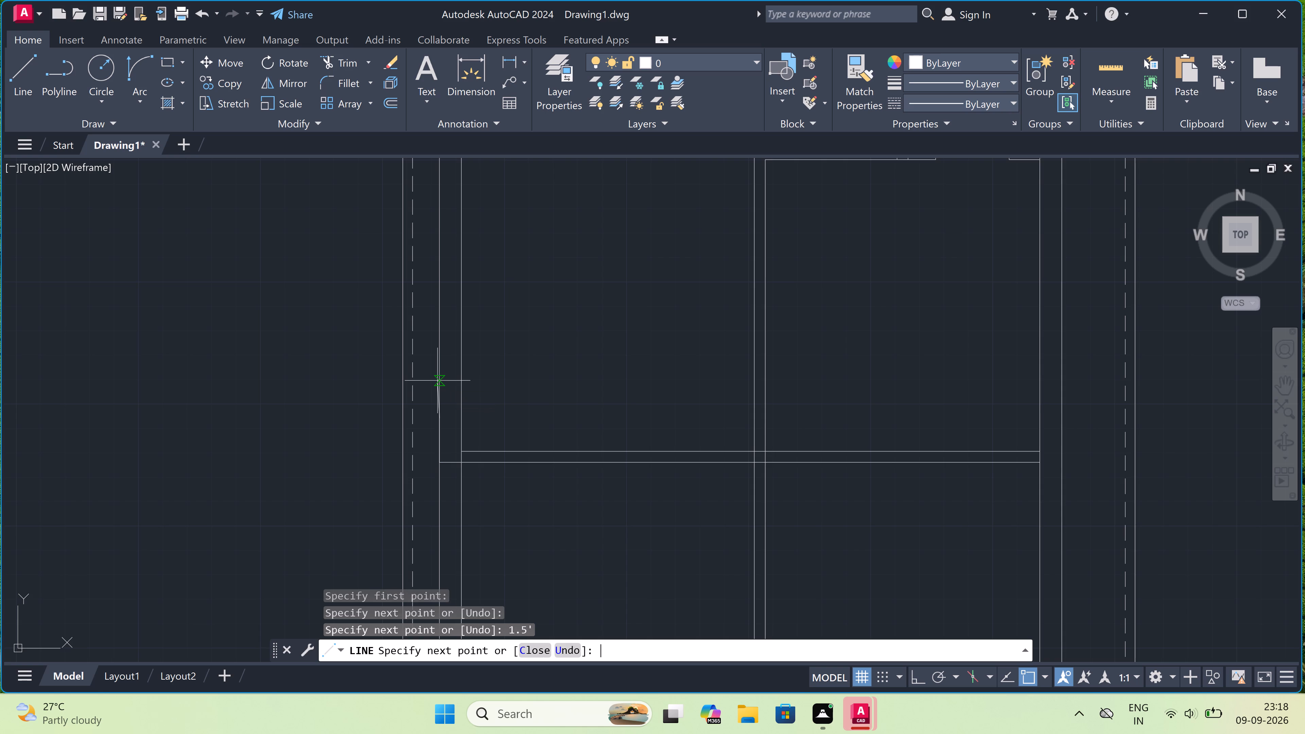
click(459, 417)
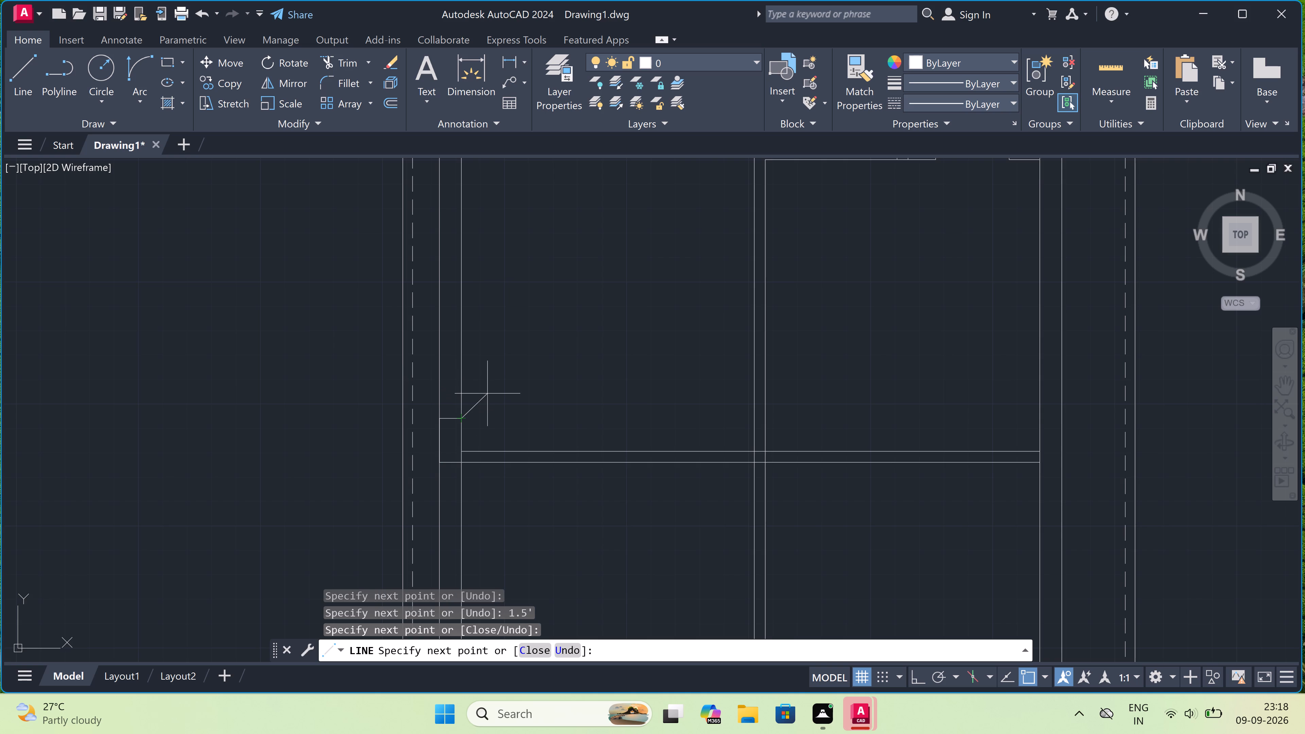
key(Escape)
With Ortho on, draw a 1.5' by 9" column at the crossing of the central wall and northern cross partition, extending up and west.
text(l)
key(space)
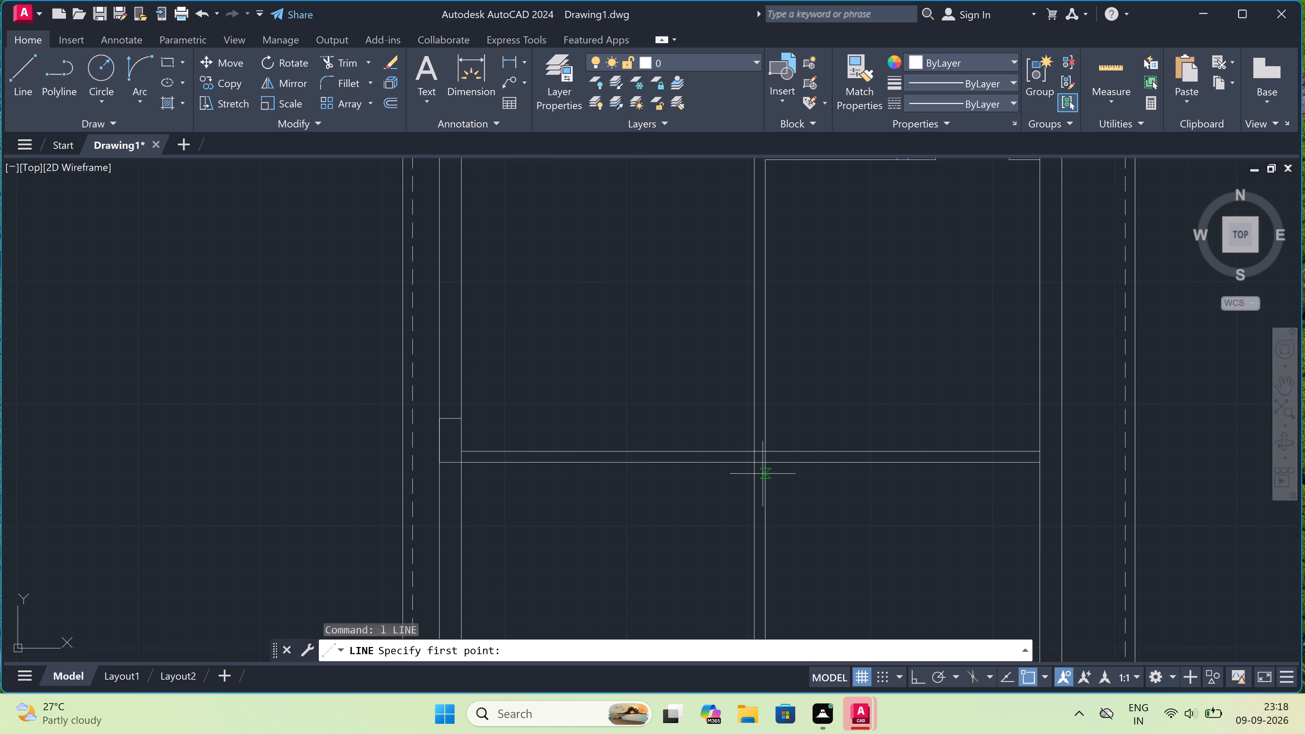
drag(766, 463, 765, 460)
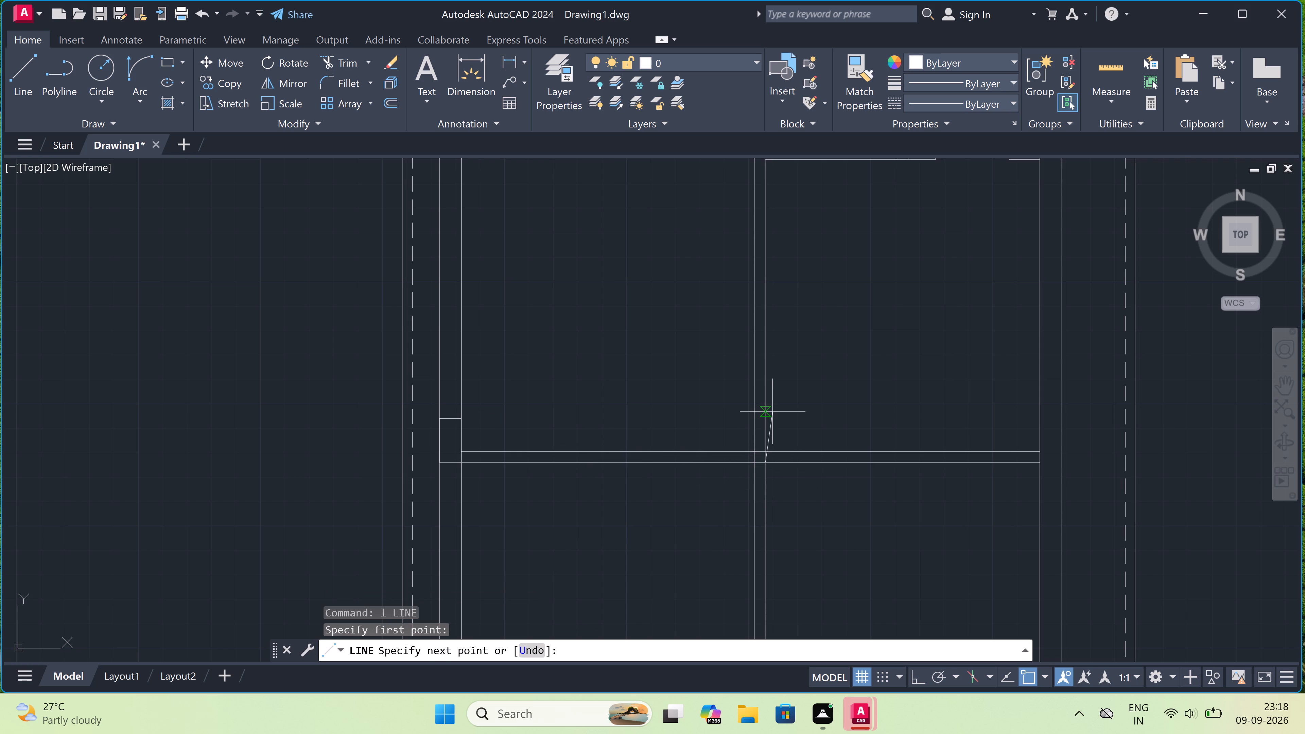
key(F8)
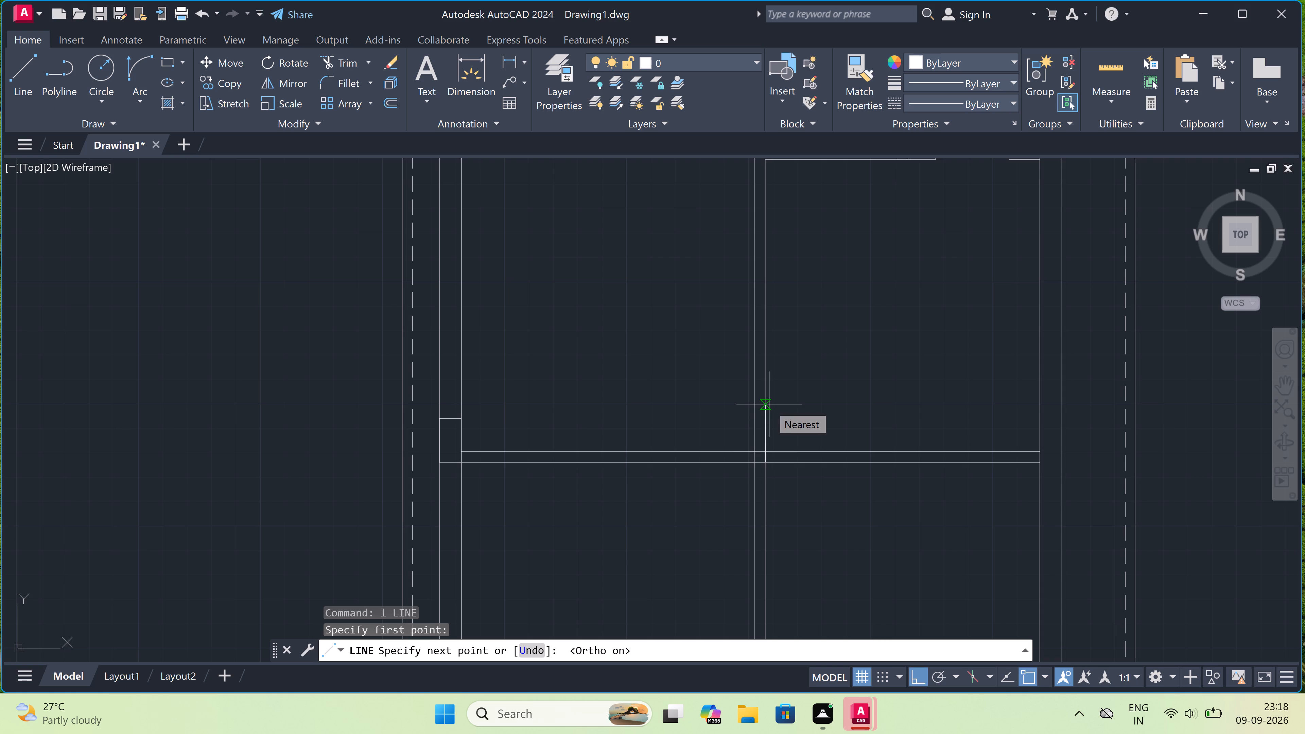
scroll(769, 401, up, 1)
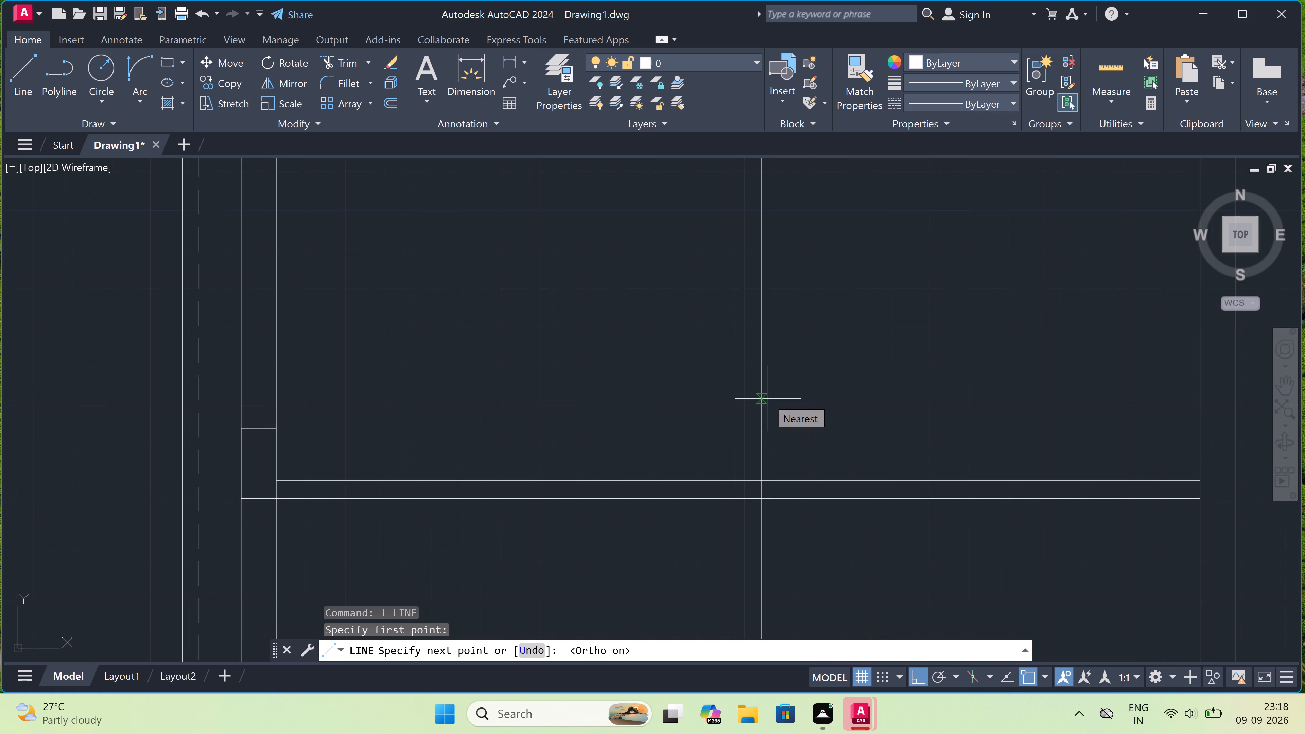
text(1.5)
text(')
key(space)
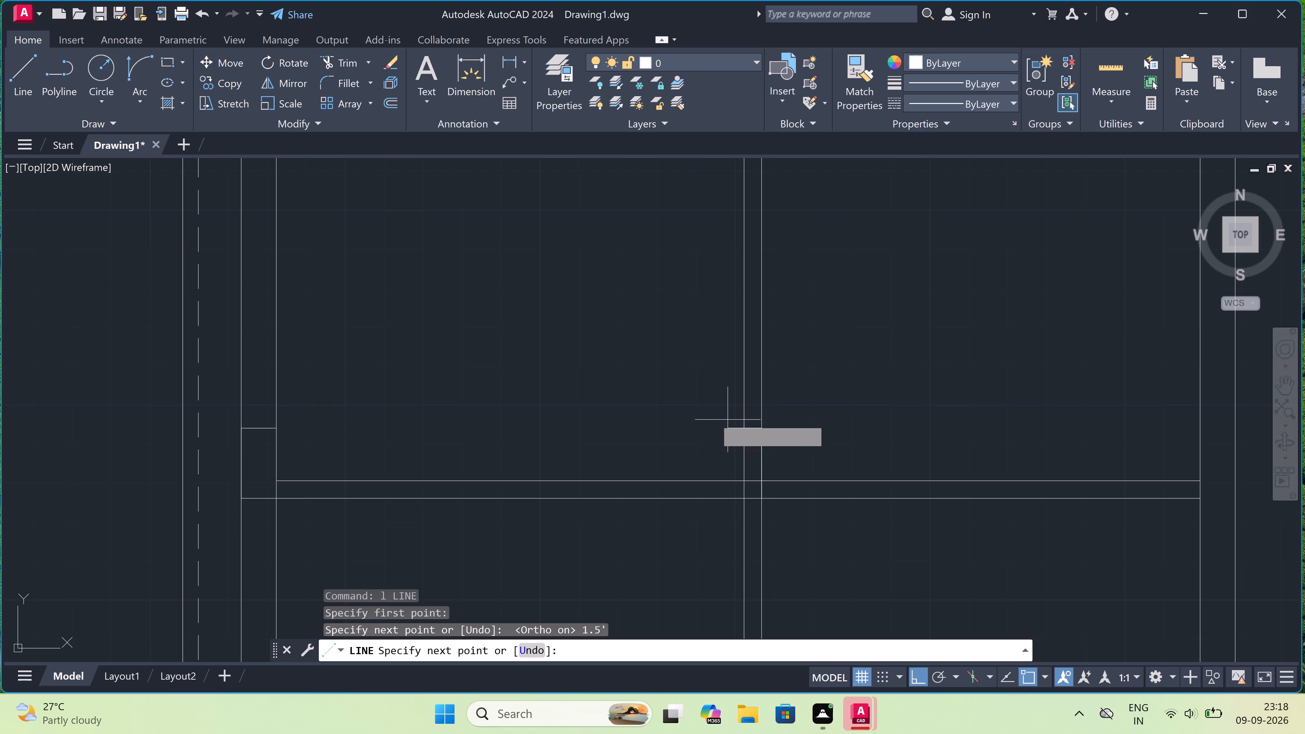
text(9")
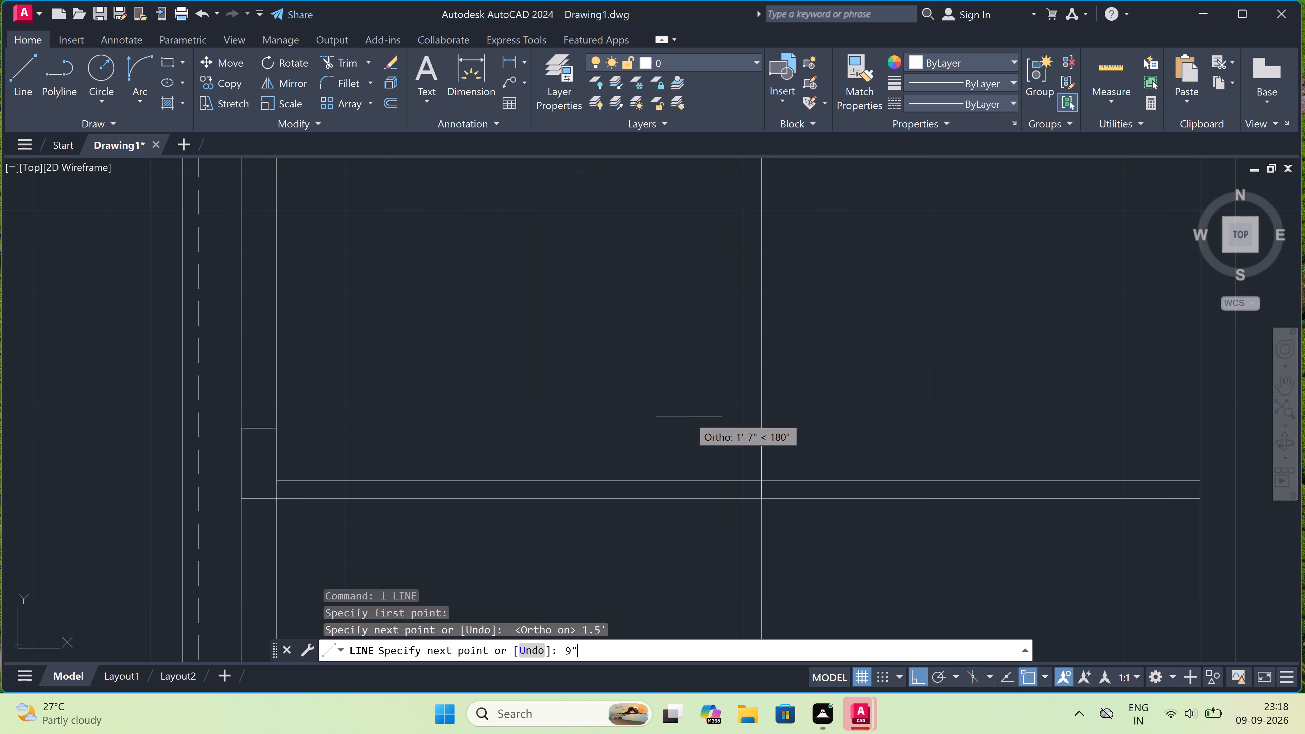
key(space)
scroll(720, 500, up, 2)
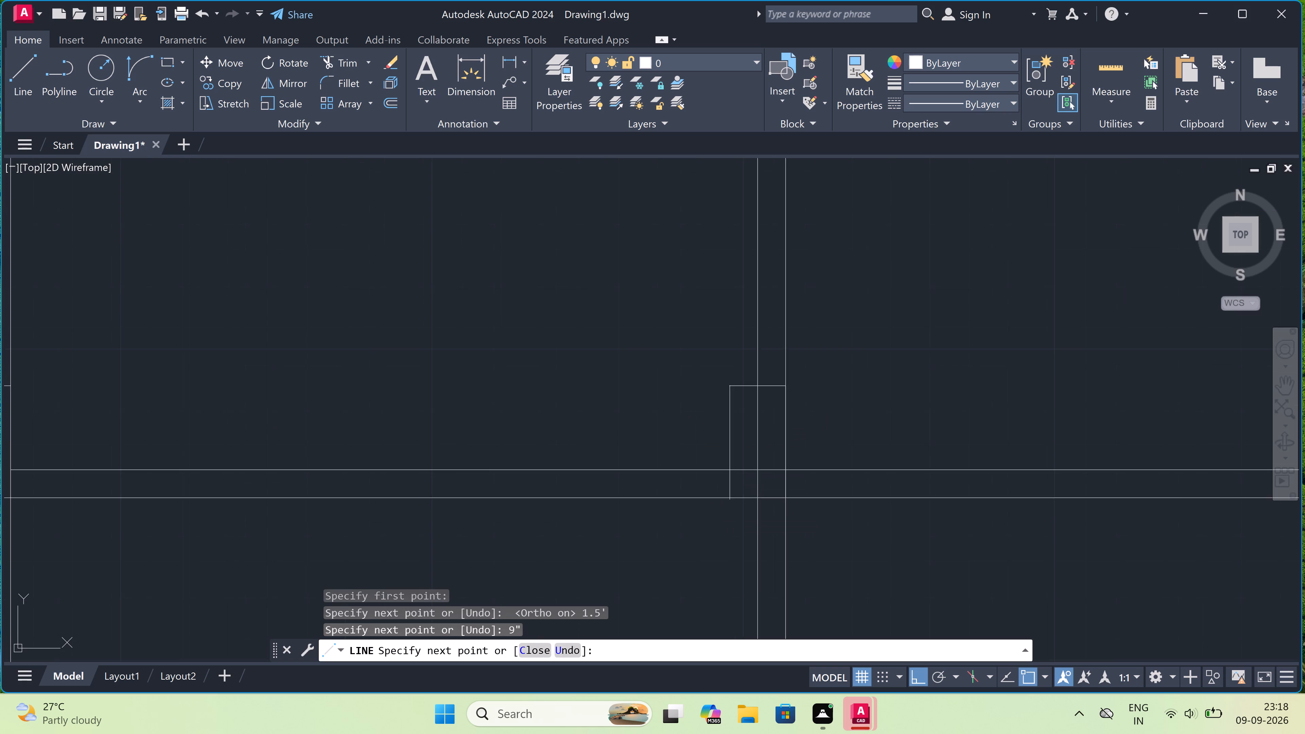
scroll(720, 499, down, 2)
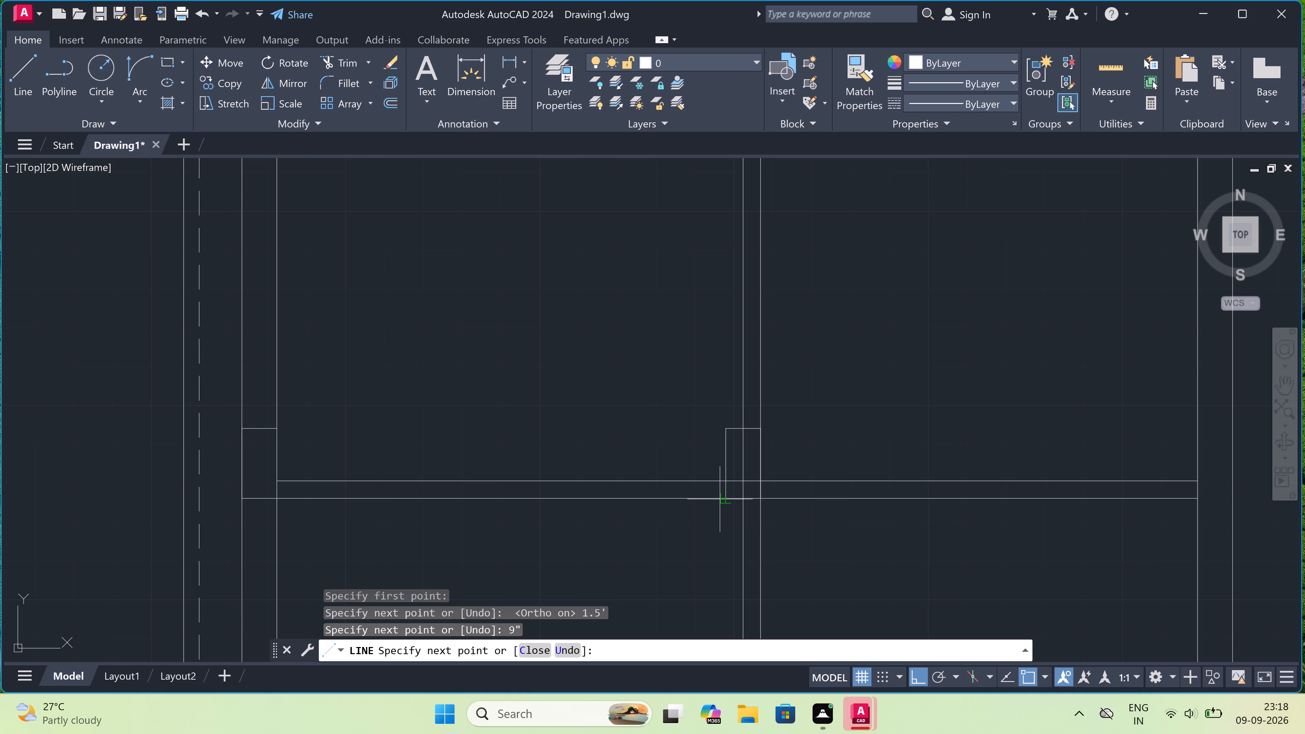
scroll(720, 499, up, 1)
click(732, 501)
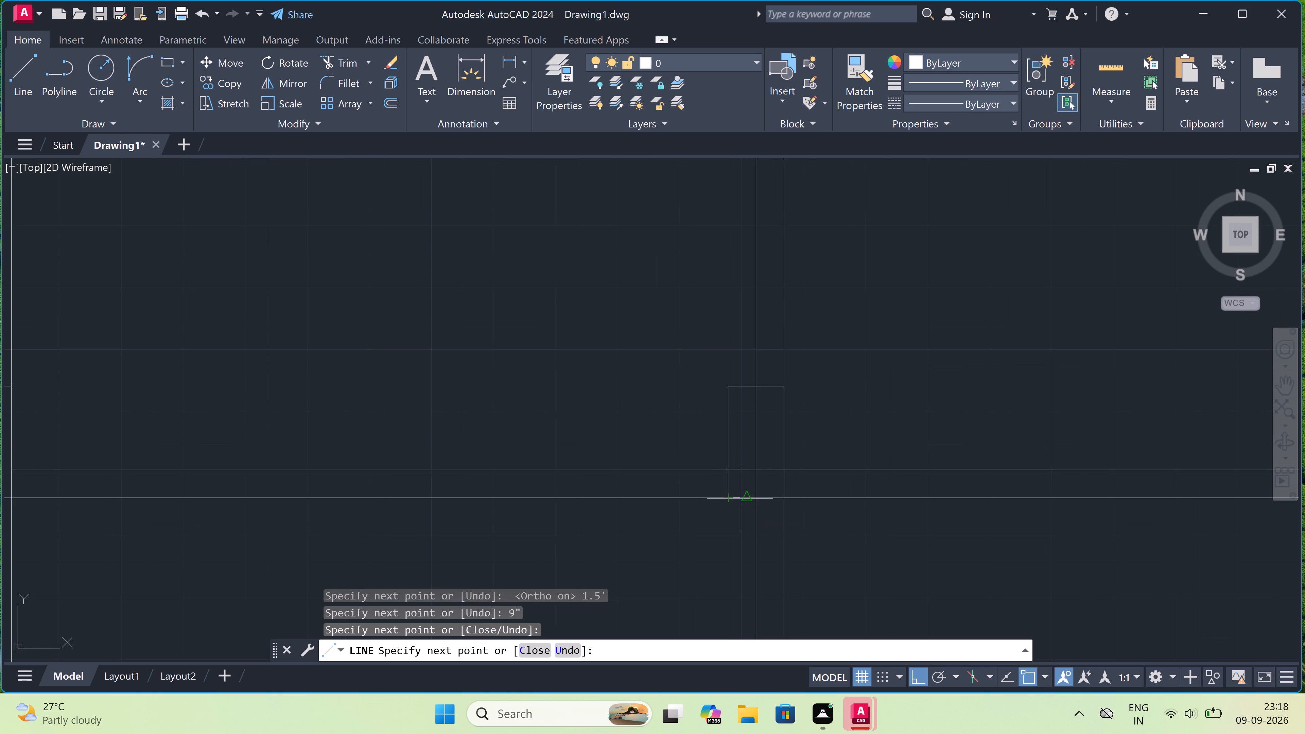
click(784, 493)
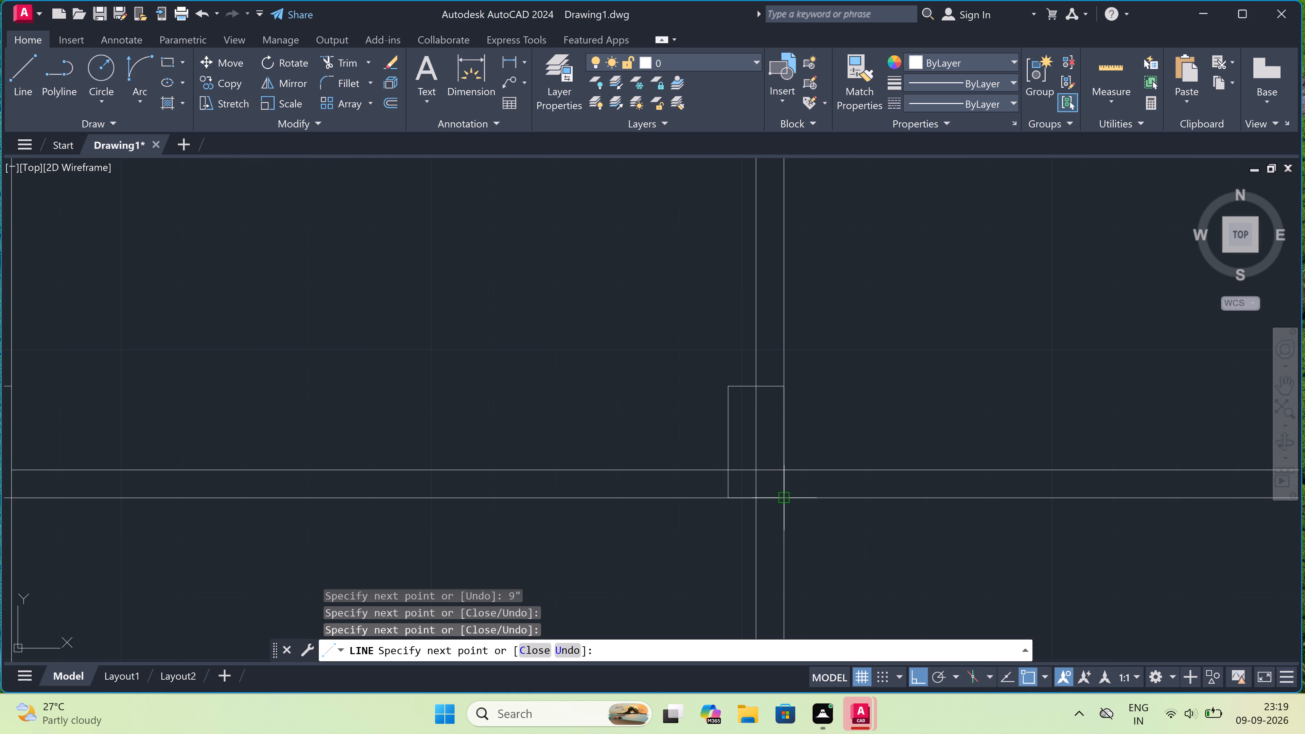
key(Escape)
Trim the central wall and cross partition lines that run inside the new central column.
key(t)
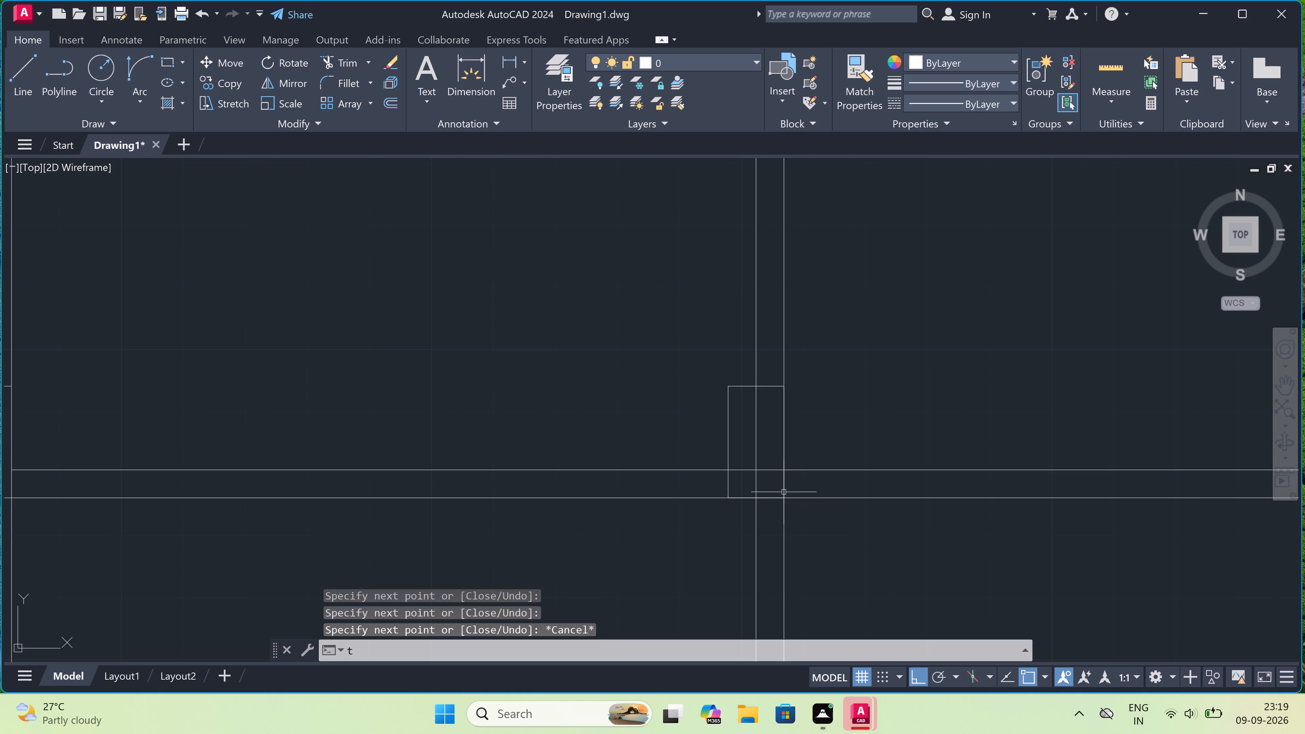
key(r)
key(space)
click(770, 477)
click(770, 474)
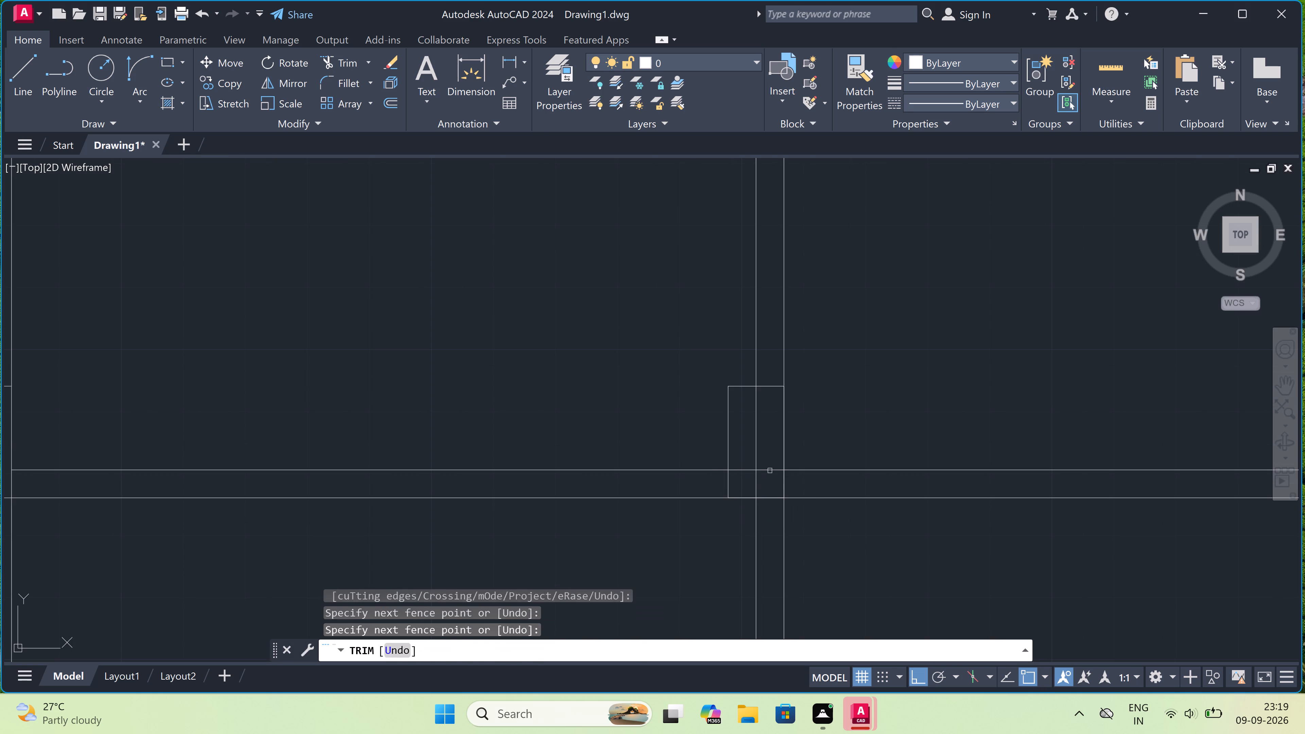
double_click(760, 446)
click(745, 443)
drag(745, 443, 746, 455)
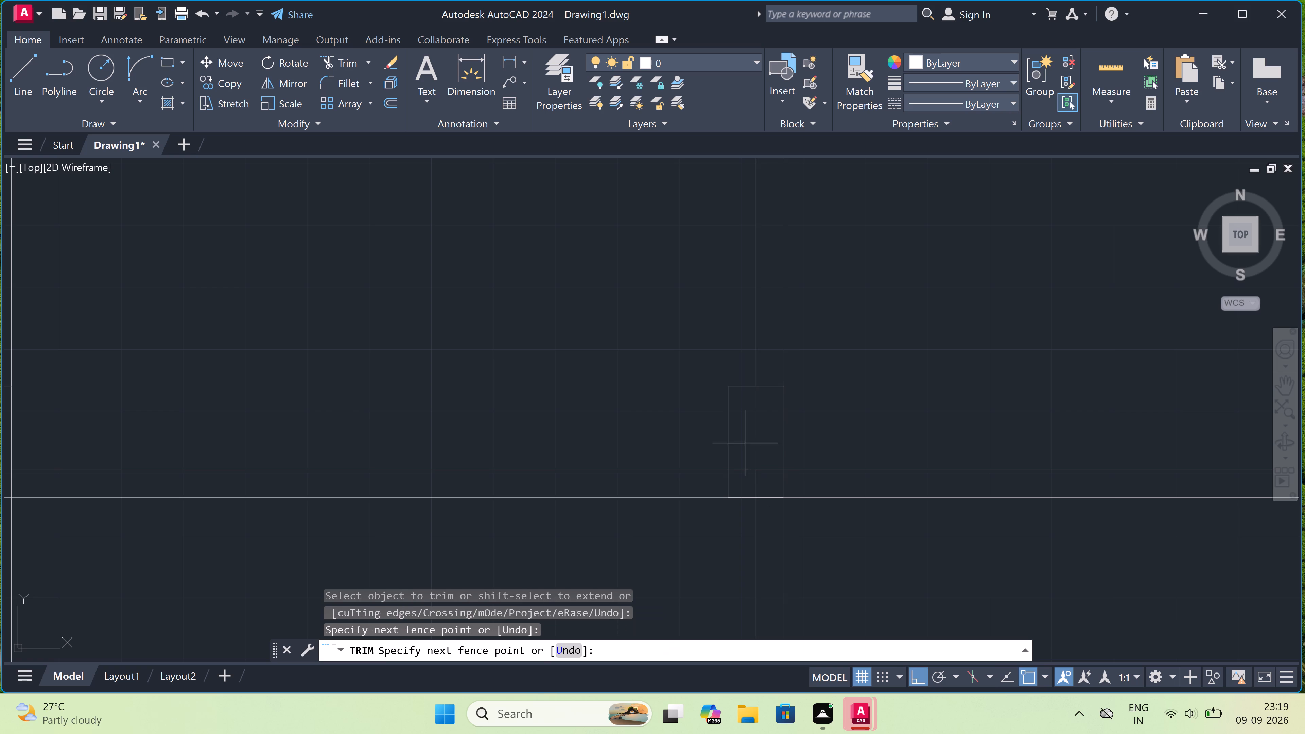
double_click(744, 474)
click(748, 480)
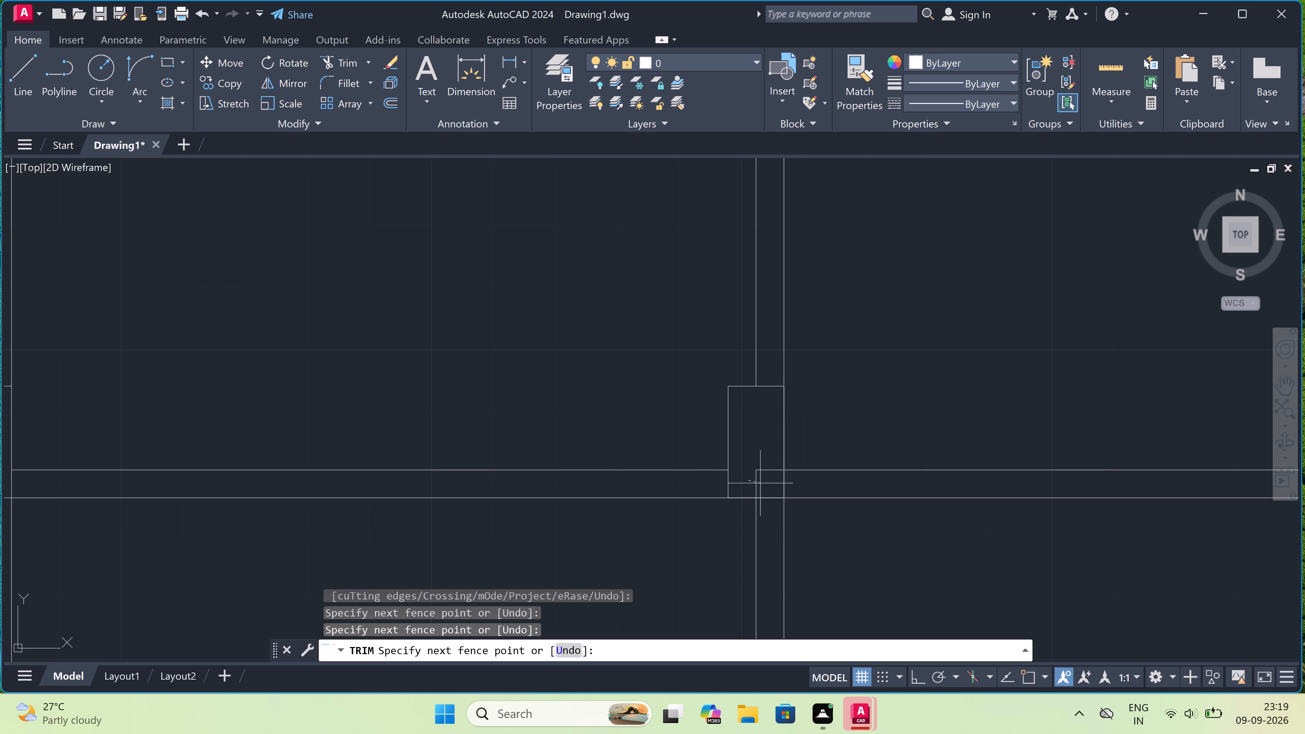
triple_click(762, 484)
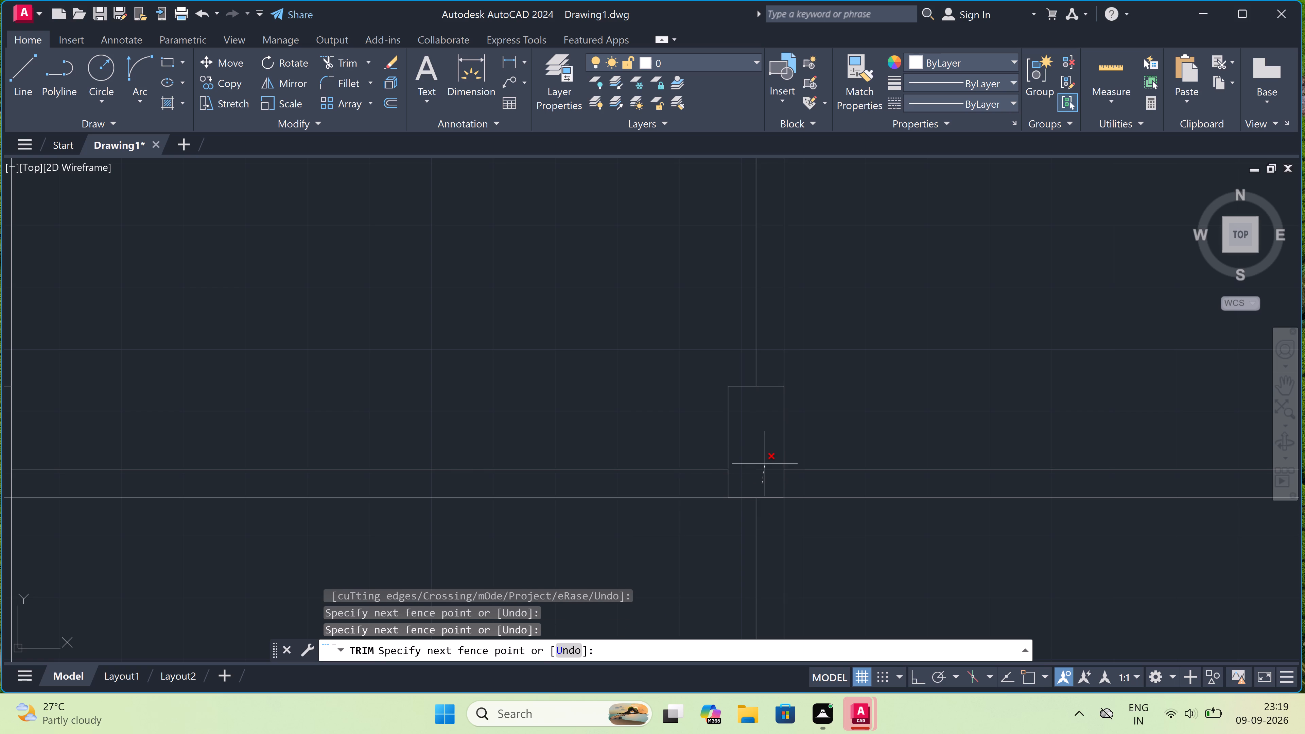
click(765, 461)
key(Escape)
Outline a 1.5' deep column across the east outer wall, rising from the lower edge of the northern cross partition.
scroll(763, 460, down, 4)
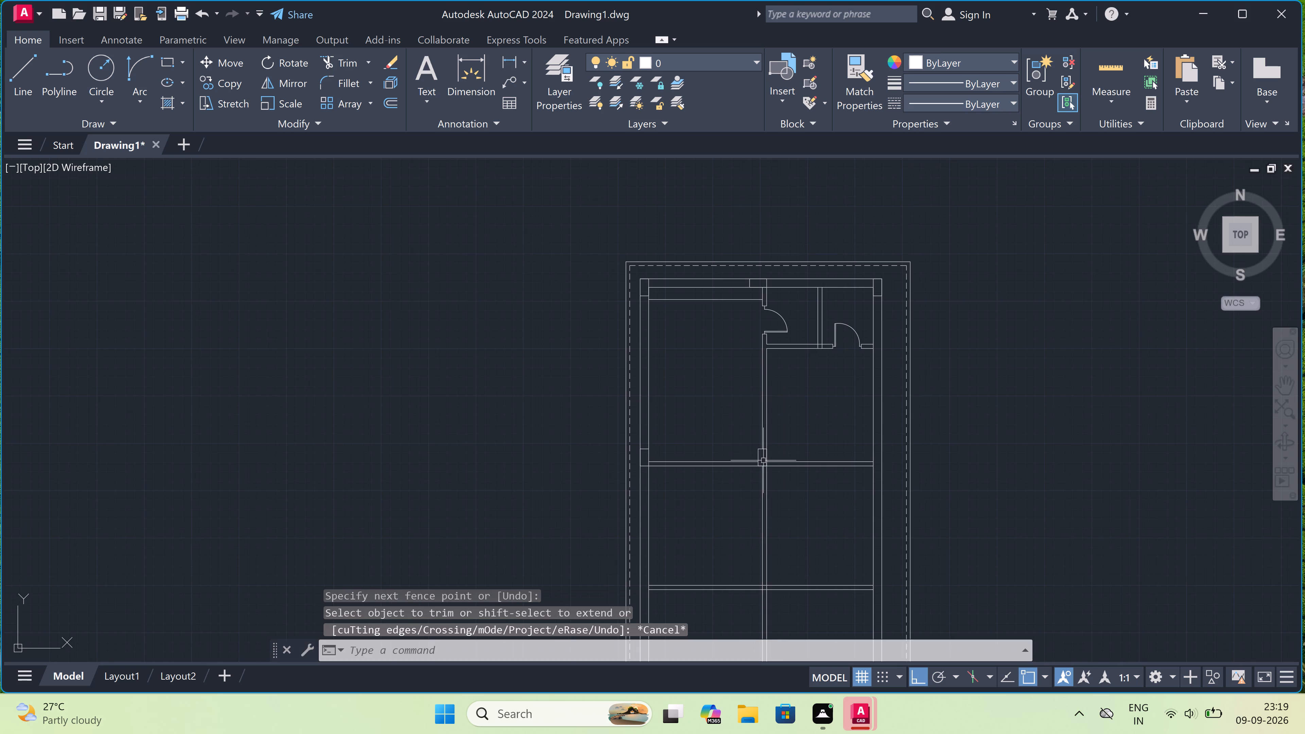
scroll(883, 450, up, 3)
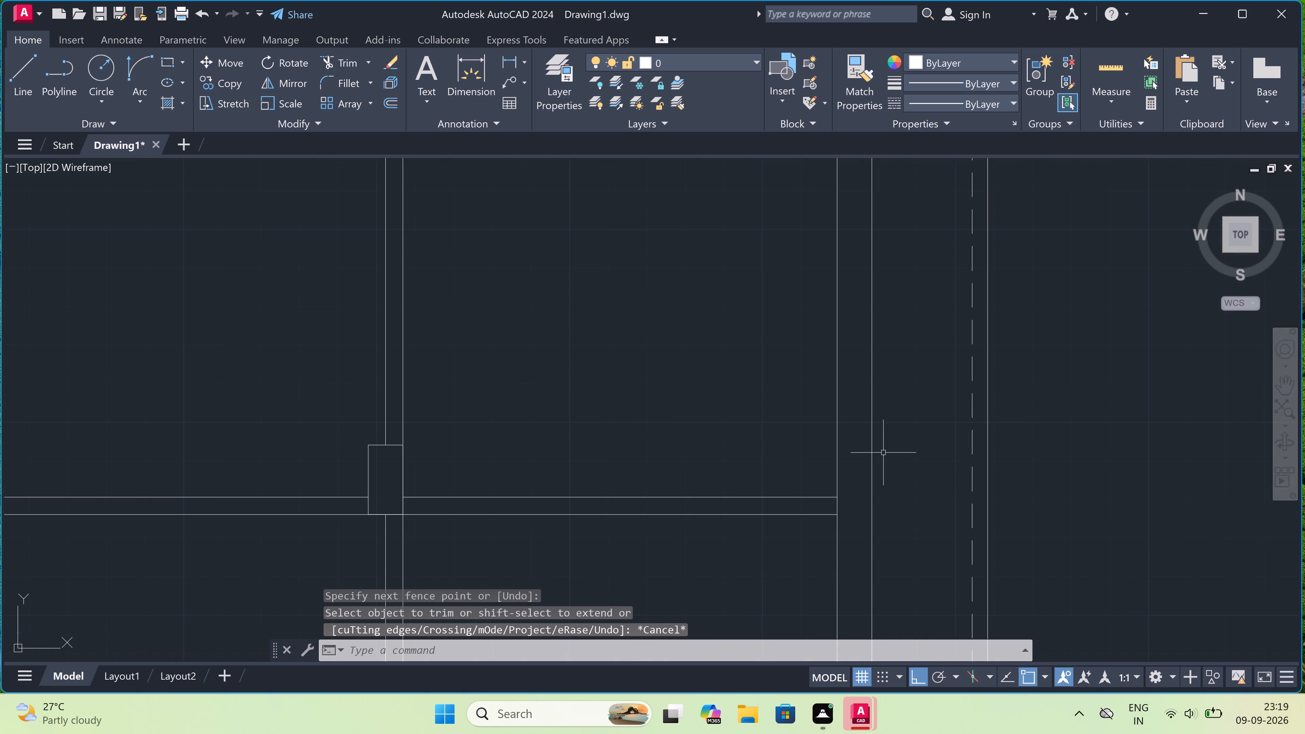
key(l)
key(space)
click(836, 510)
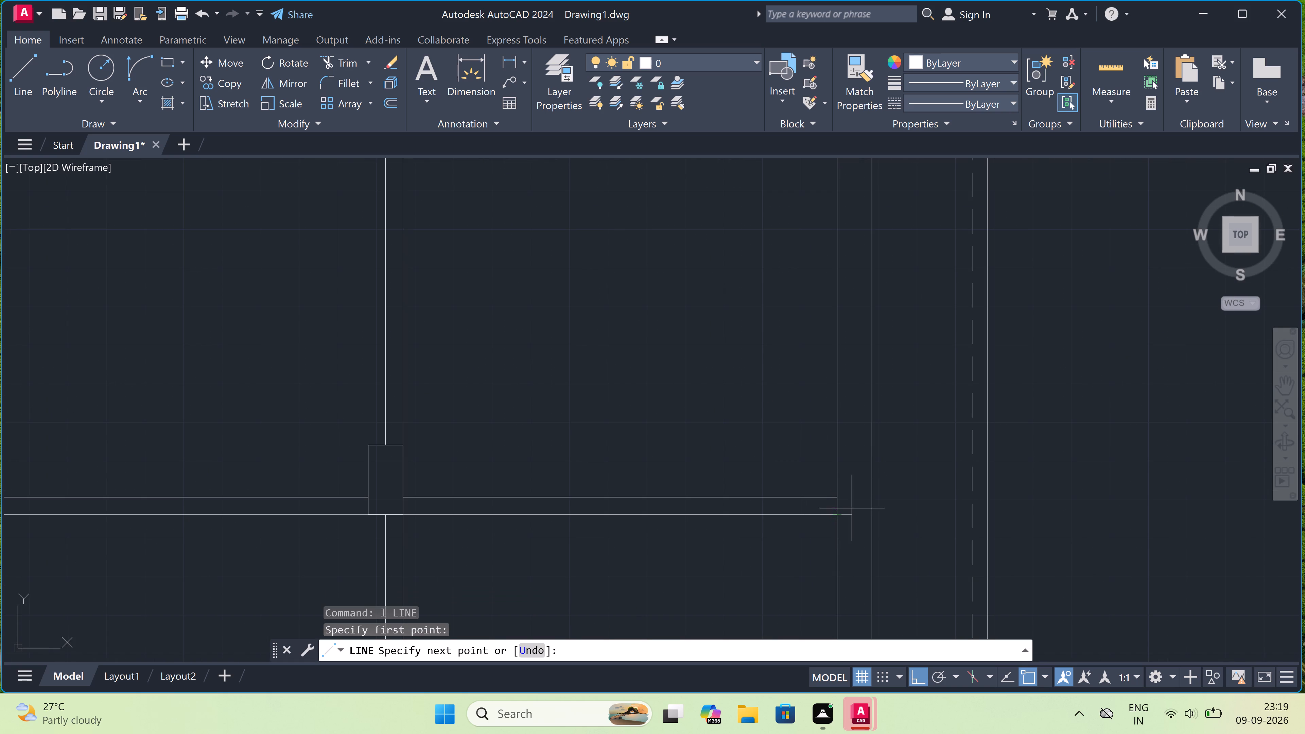
drag(870, 517, 869, 513)
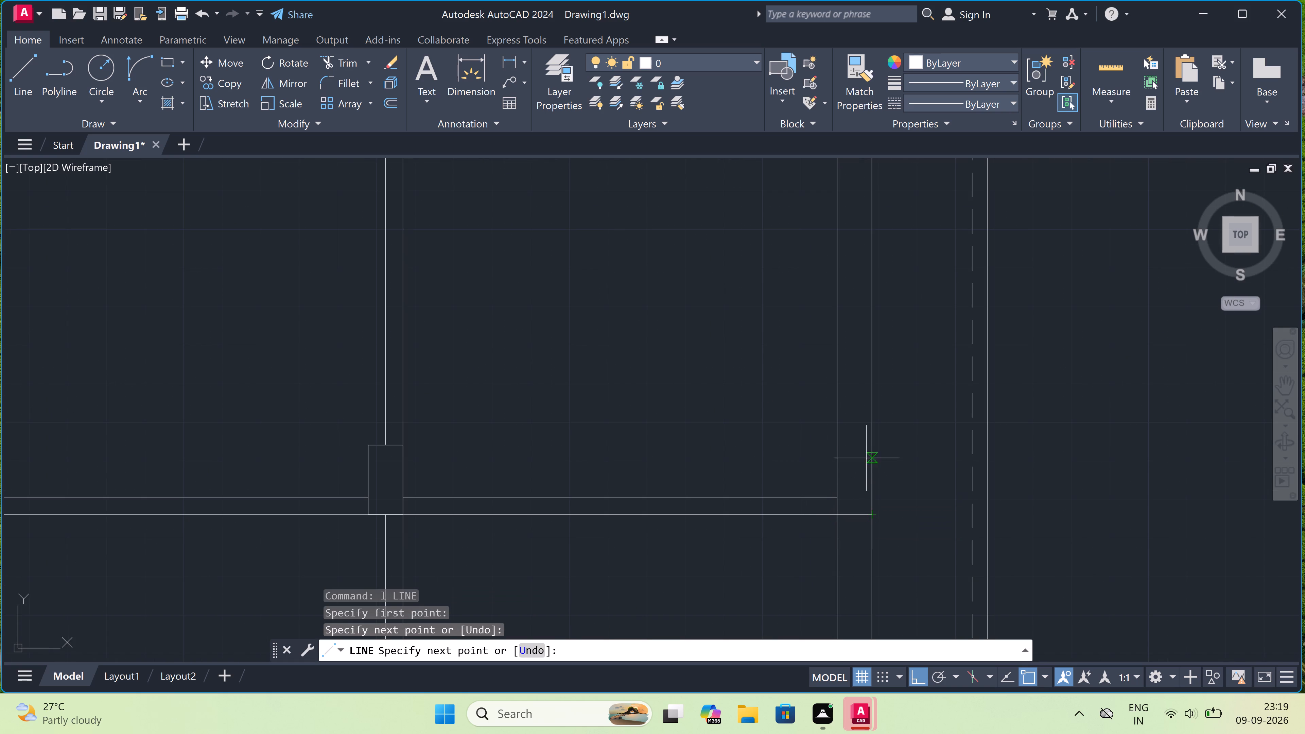
text(1.5')
key(space)
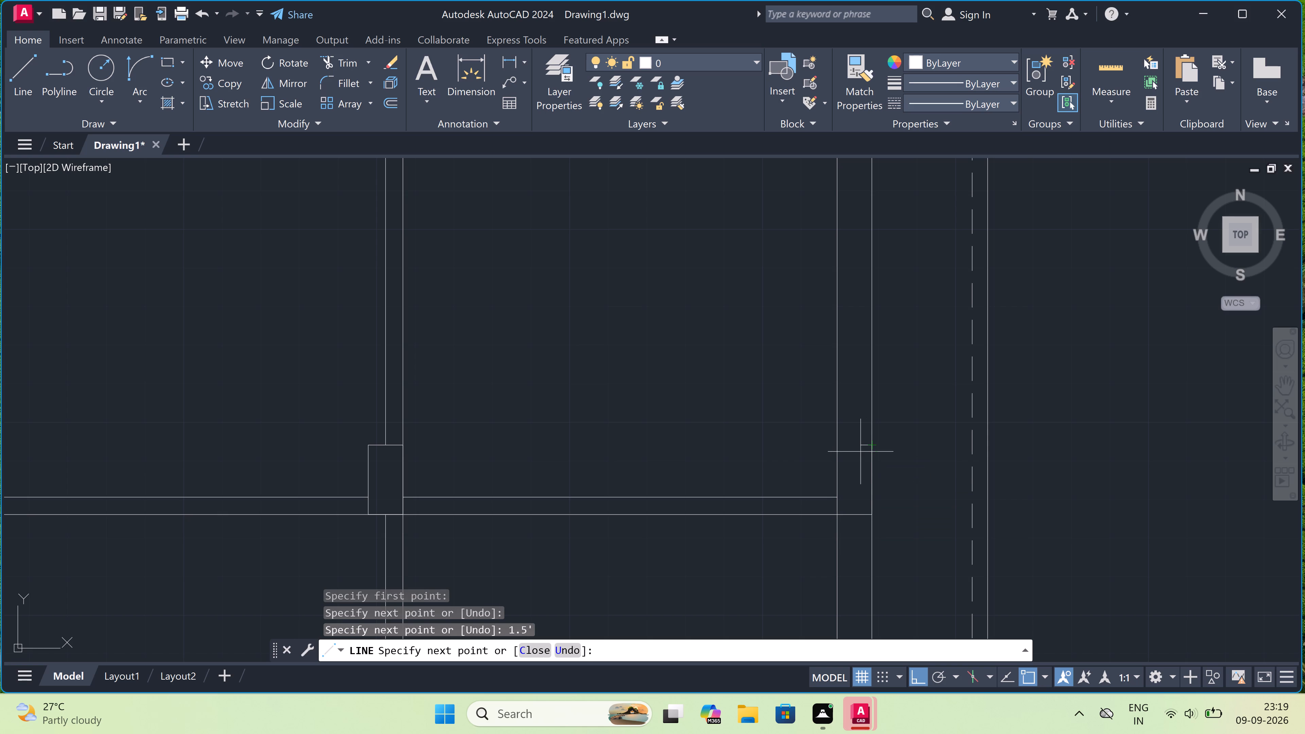
click(834, 445)
drag(836, 446, 840, 451)
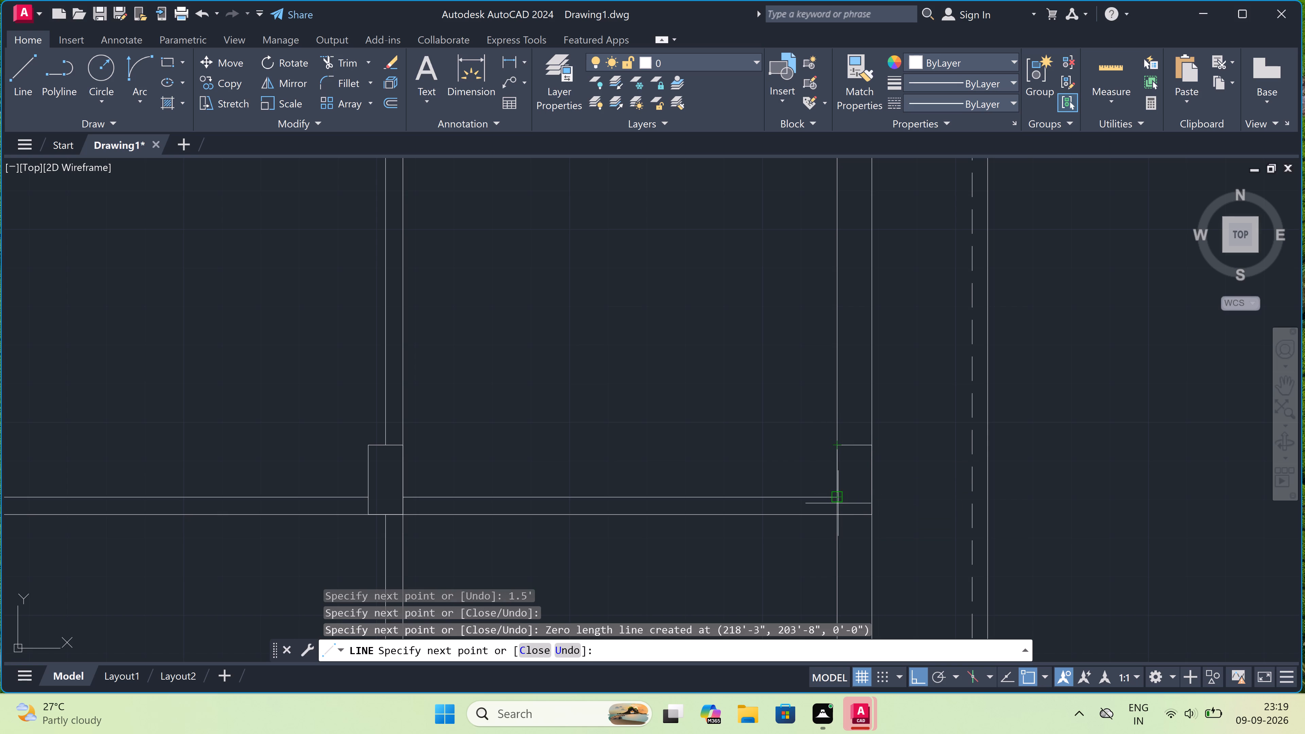
click(839, 515)
key(Escape)
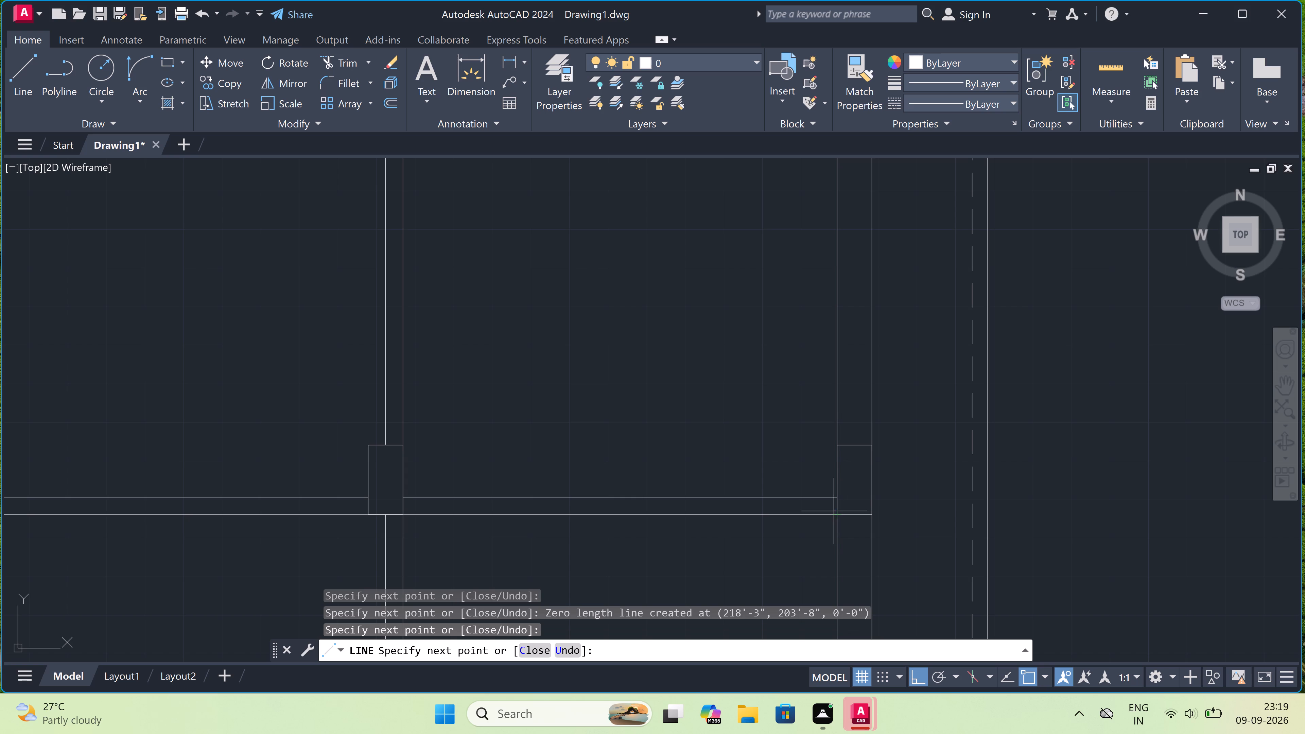
scroll(781, 460, down, 5)
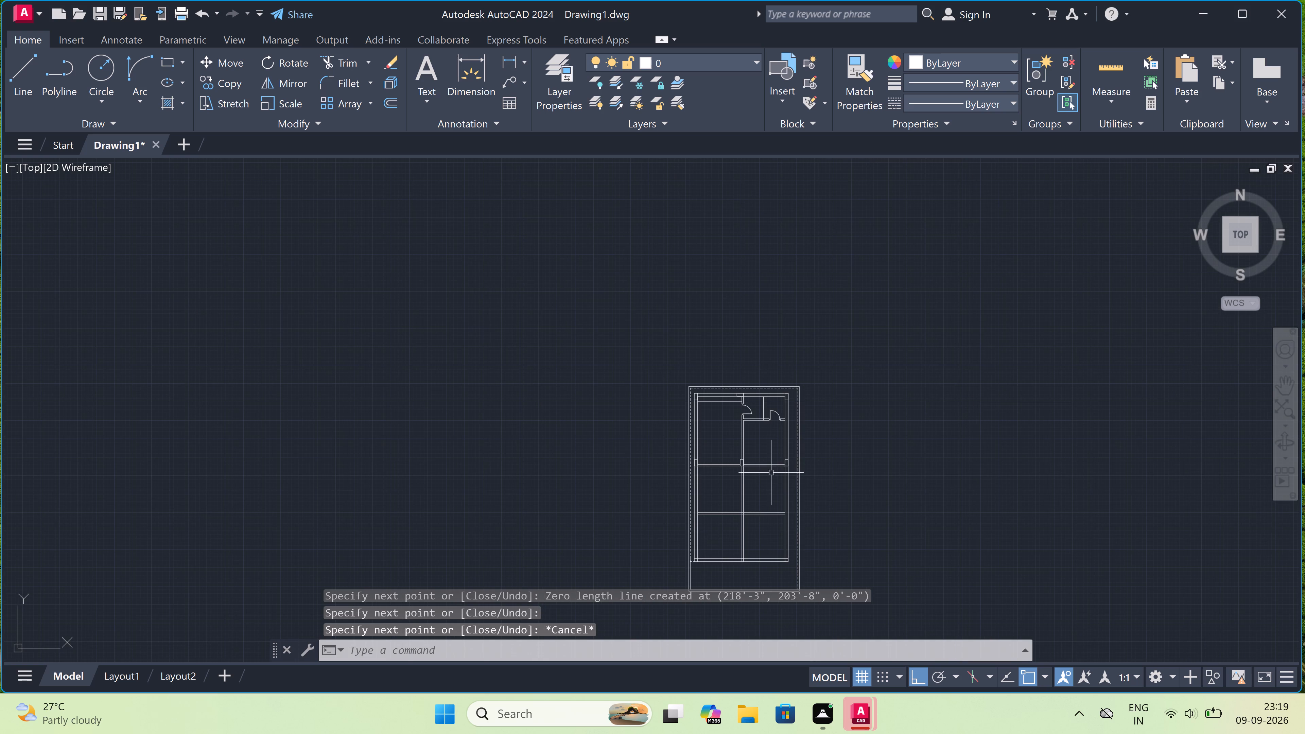
Trim away both lines of the northern cross partition between the central column and the east column.
scroll(709, 525, up, 2)
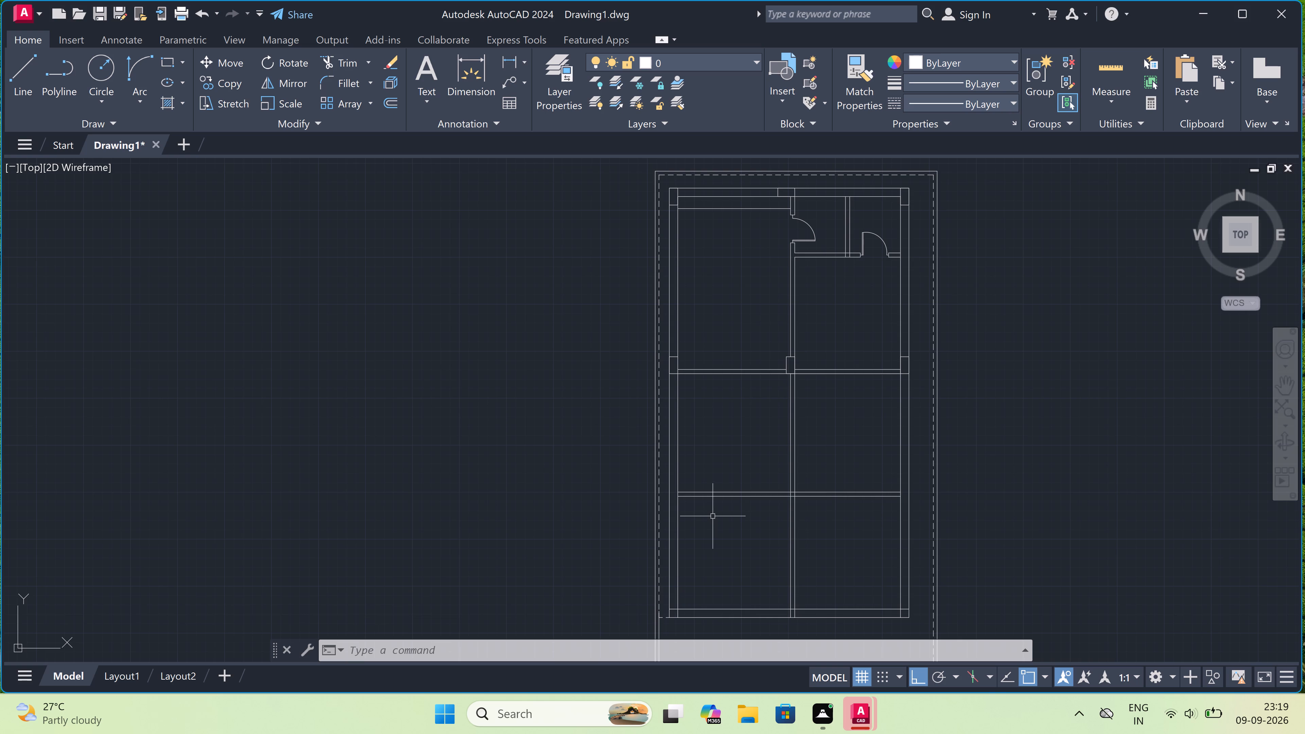
scroll(718, 510, down, 1)
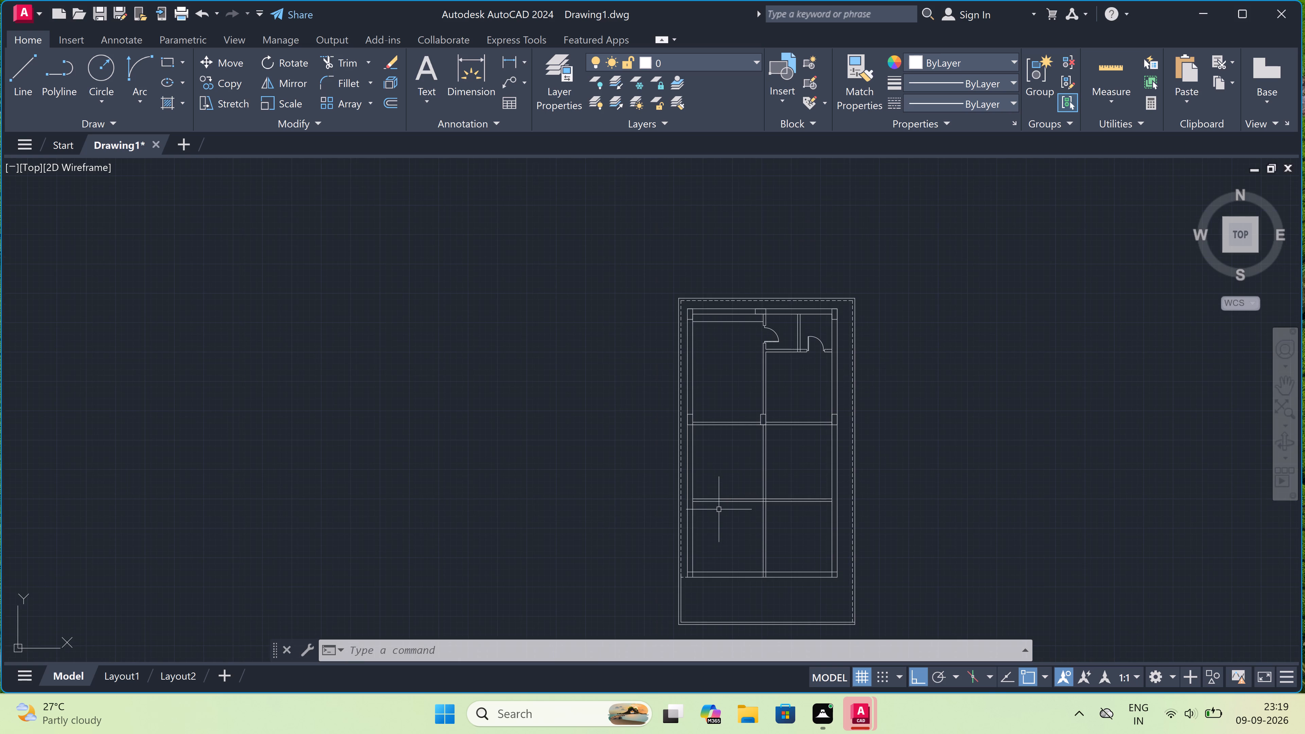
scroll(719, 509, down, 1)
scroll(719, 508, up, 1)
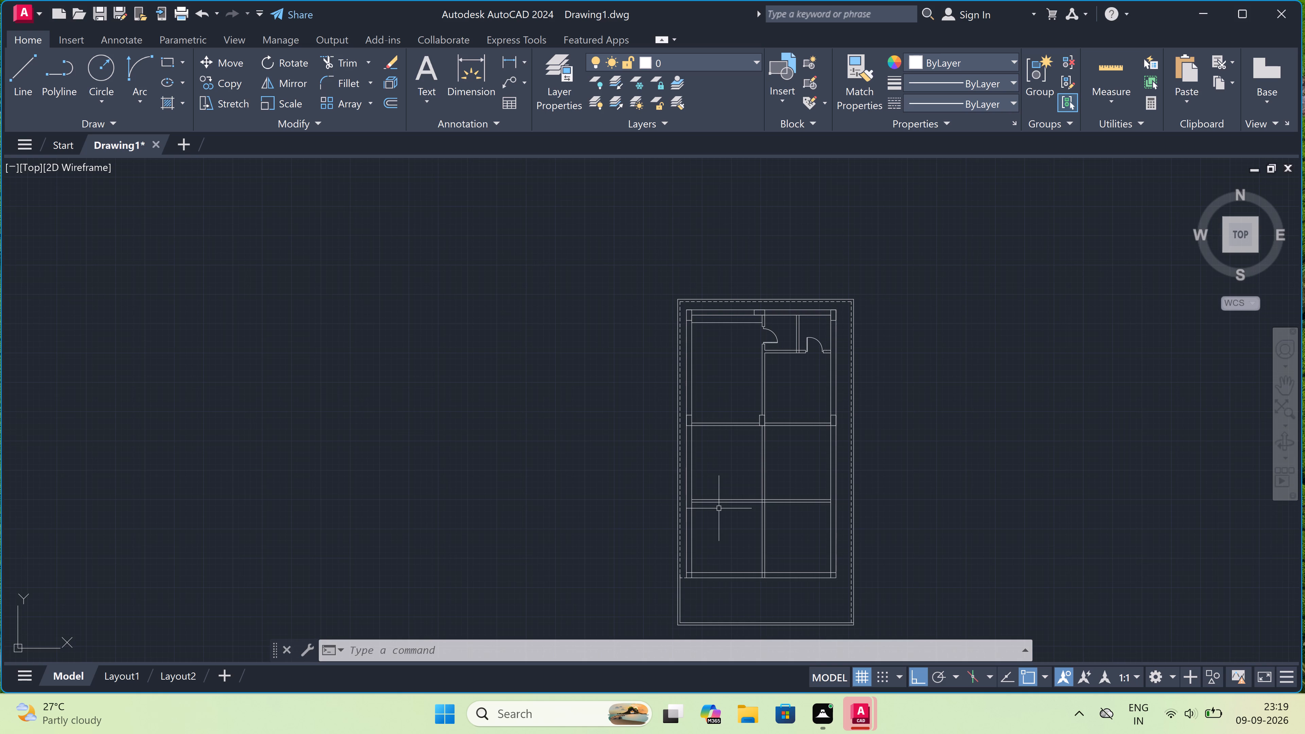
scroll(719, 508, up, 1)
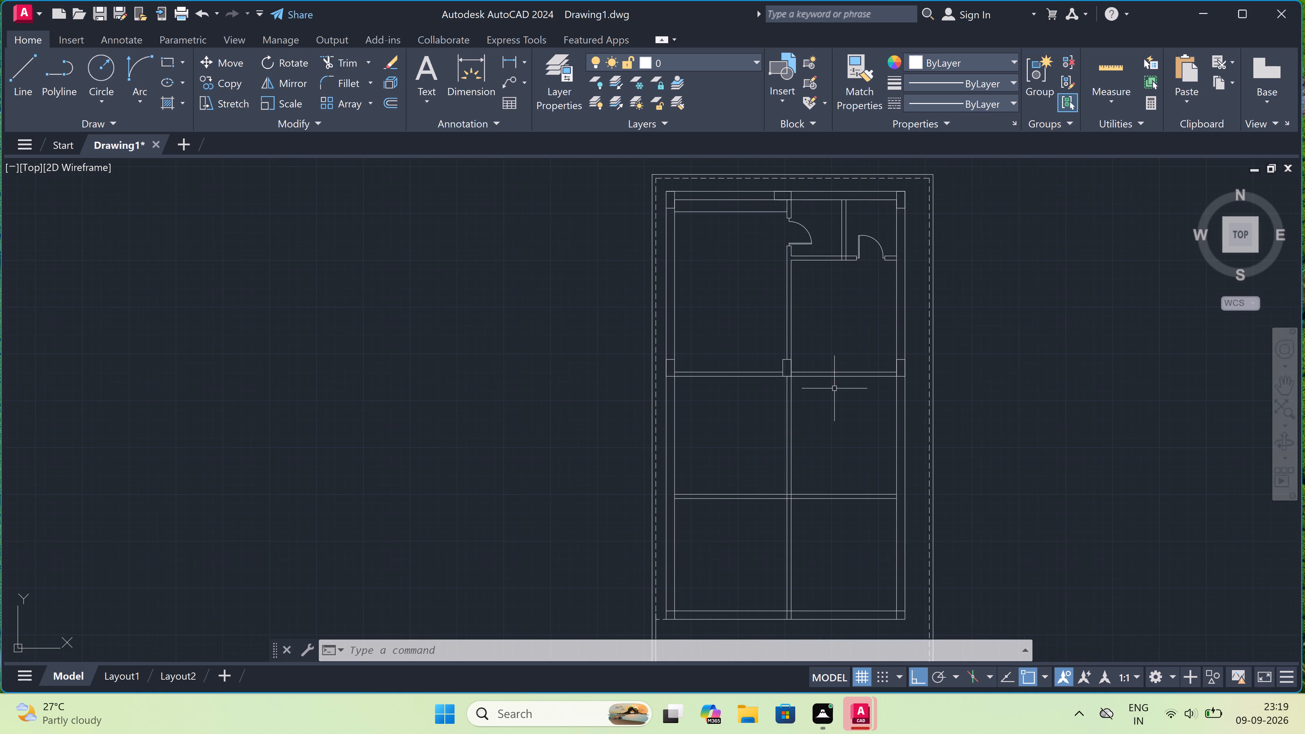
scroll(841, 375, up, 2)
text(tr)
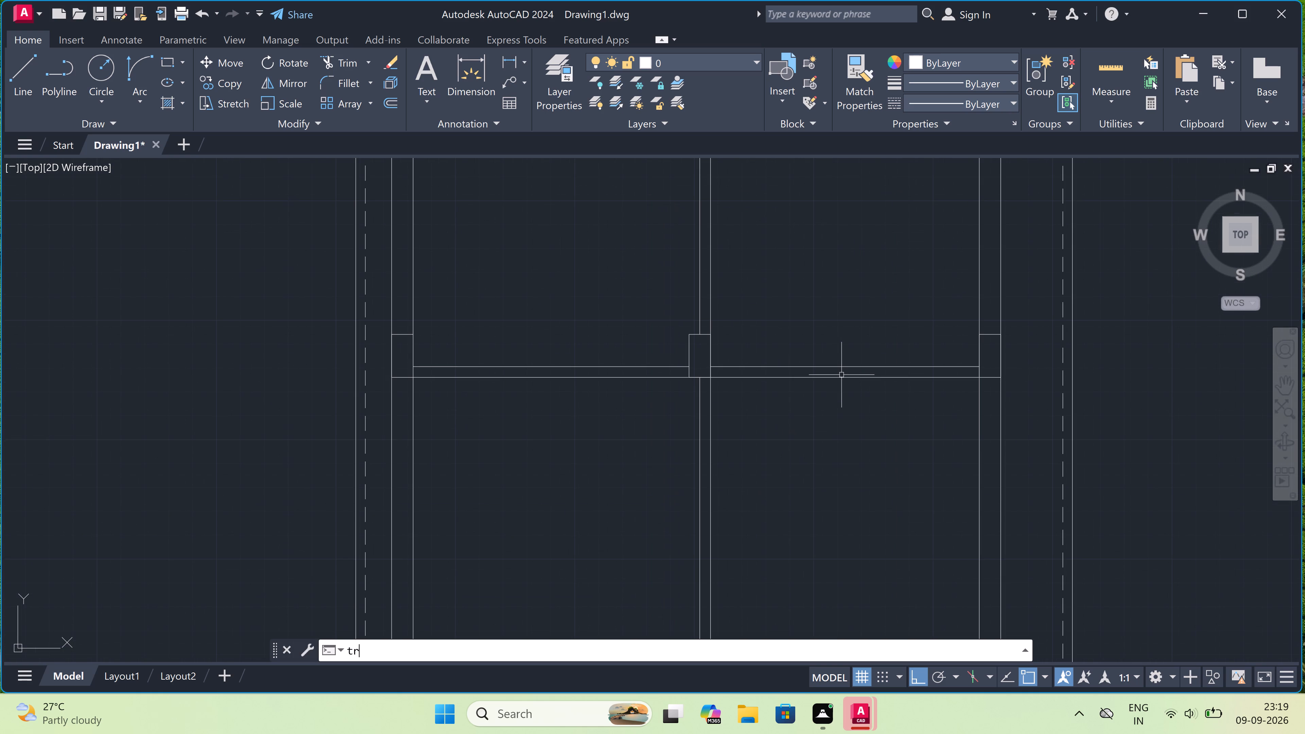
key(space)
drag(842, 345, 842, 349)
click(853, 440)
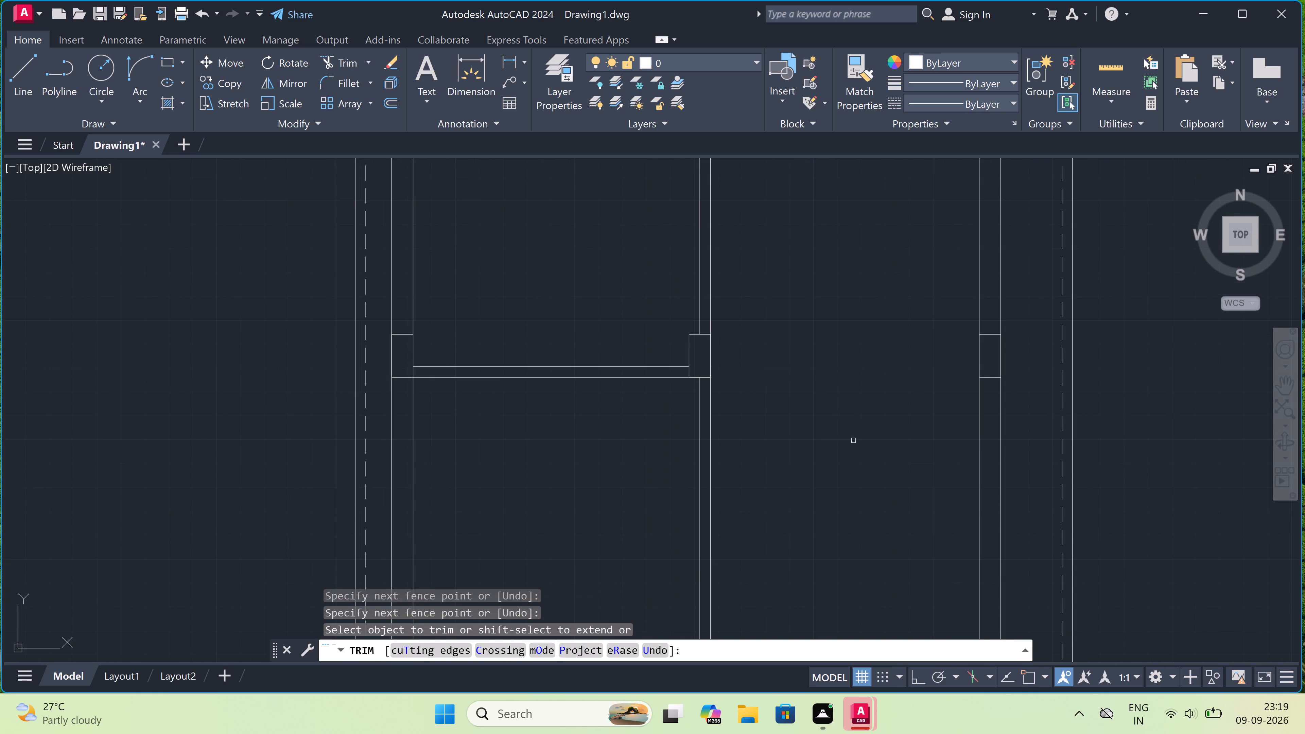
scroll(852, 439, down, 3)
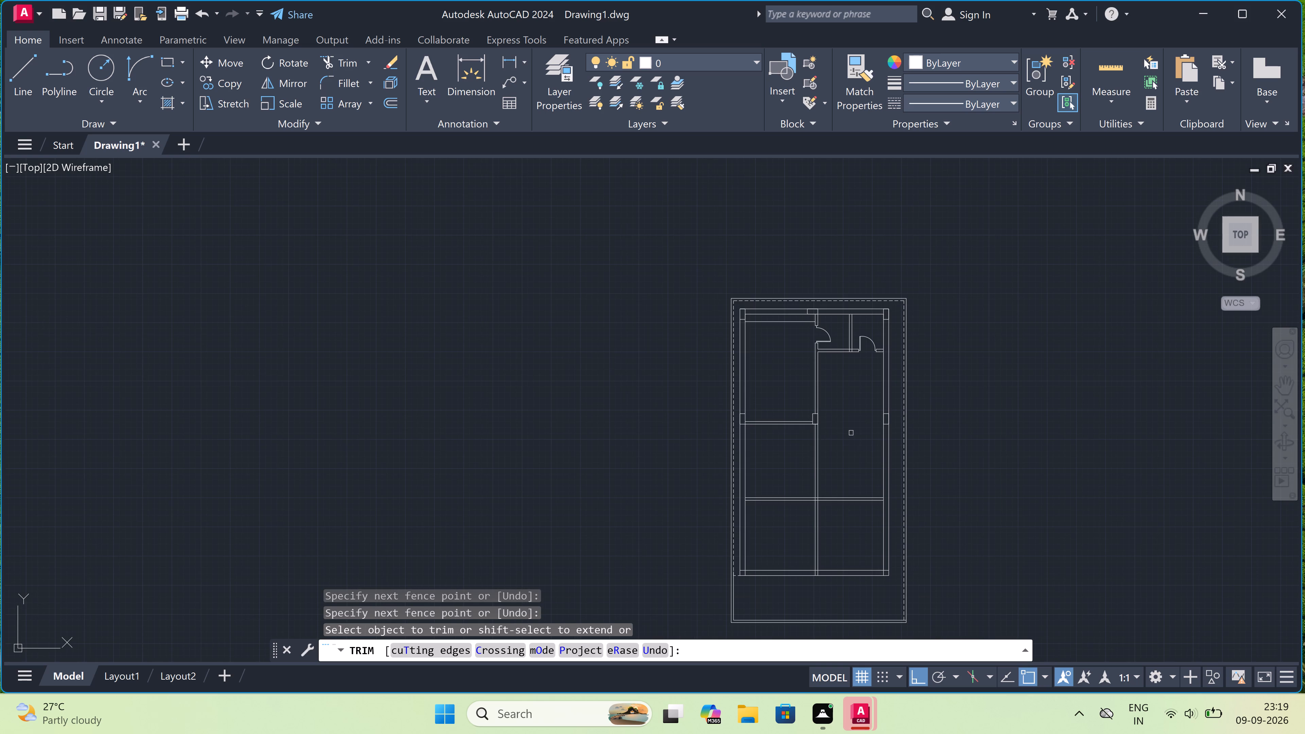
key(Escape)
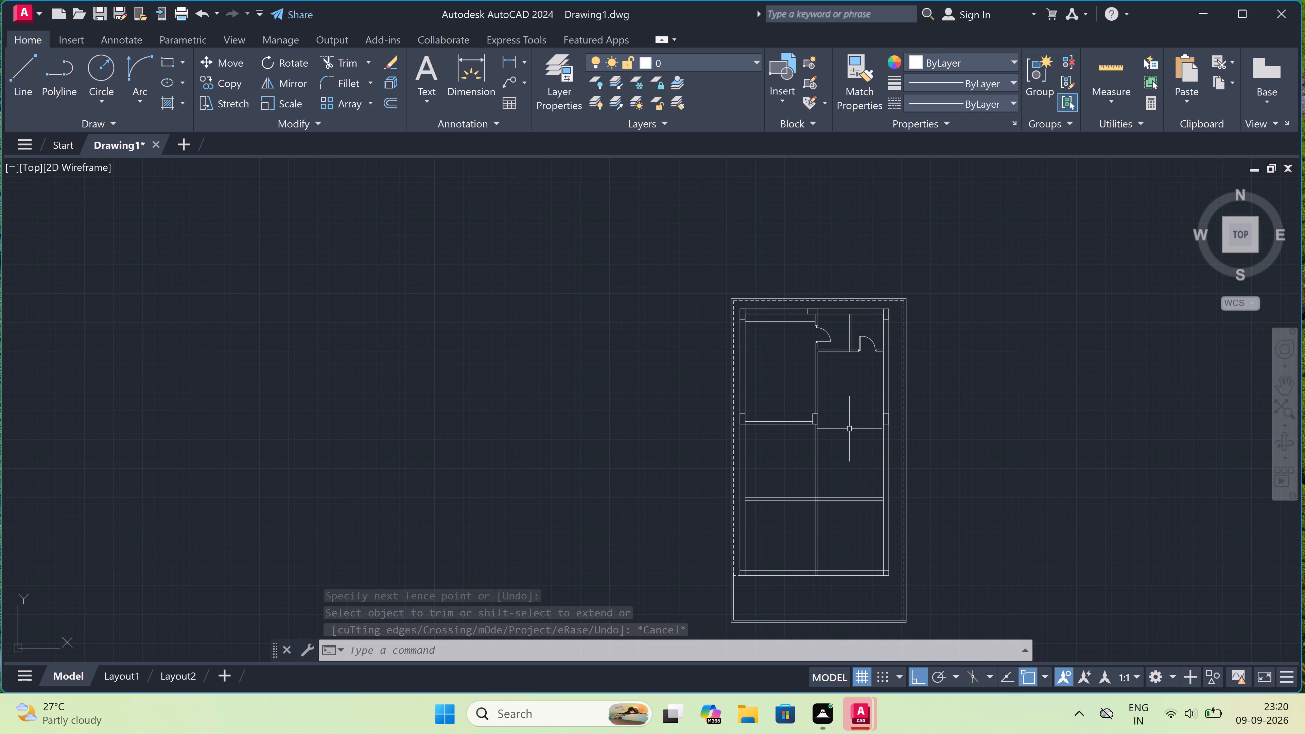
Offset the lower line of the partition below the two small northeast rooms by 13'4" to the south.
text(o)
key(space)
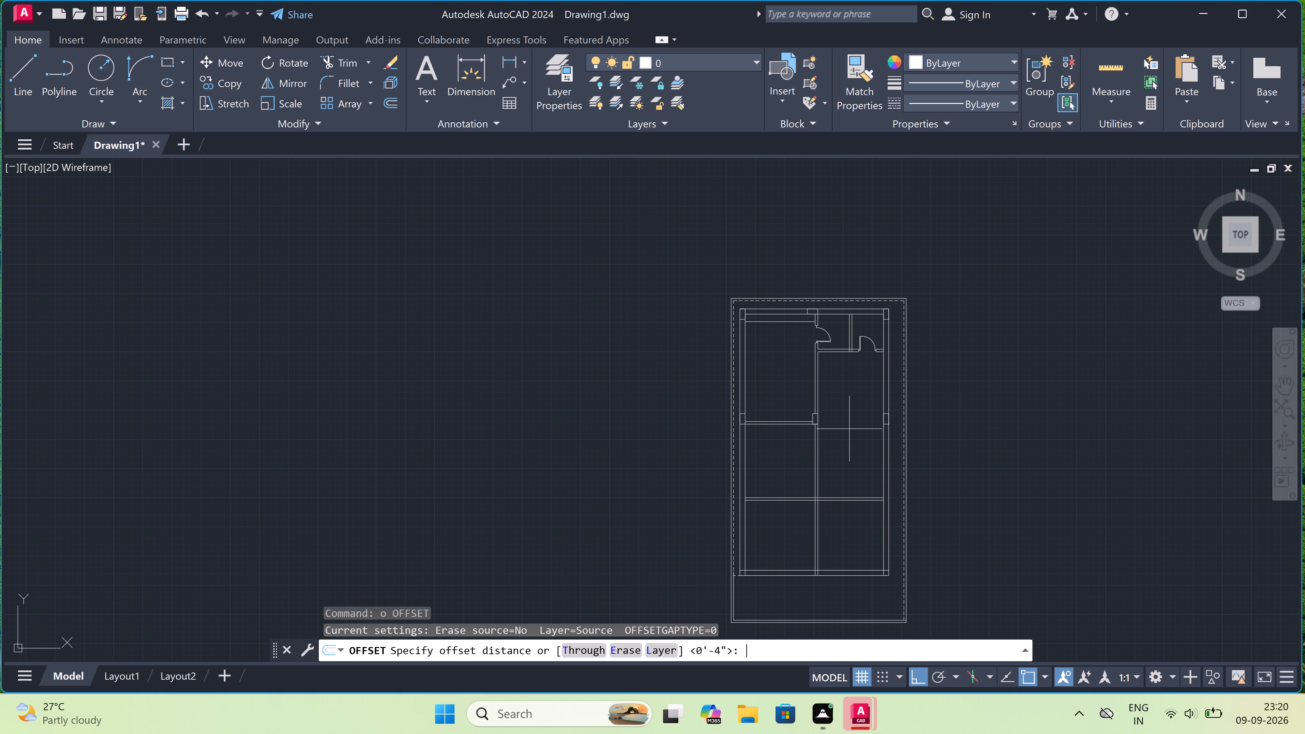
scroll(840, 362, up, 2)
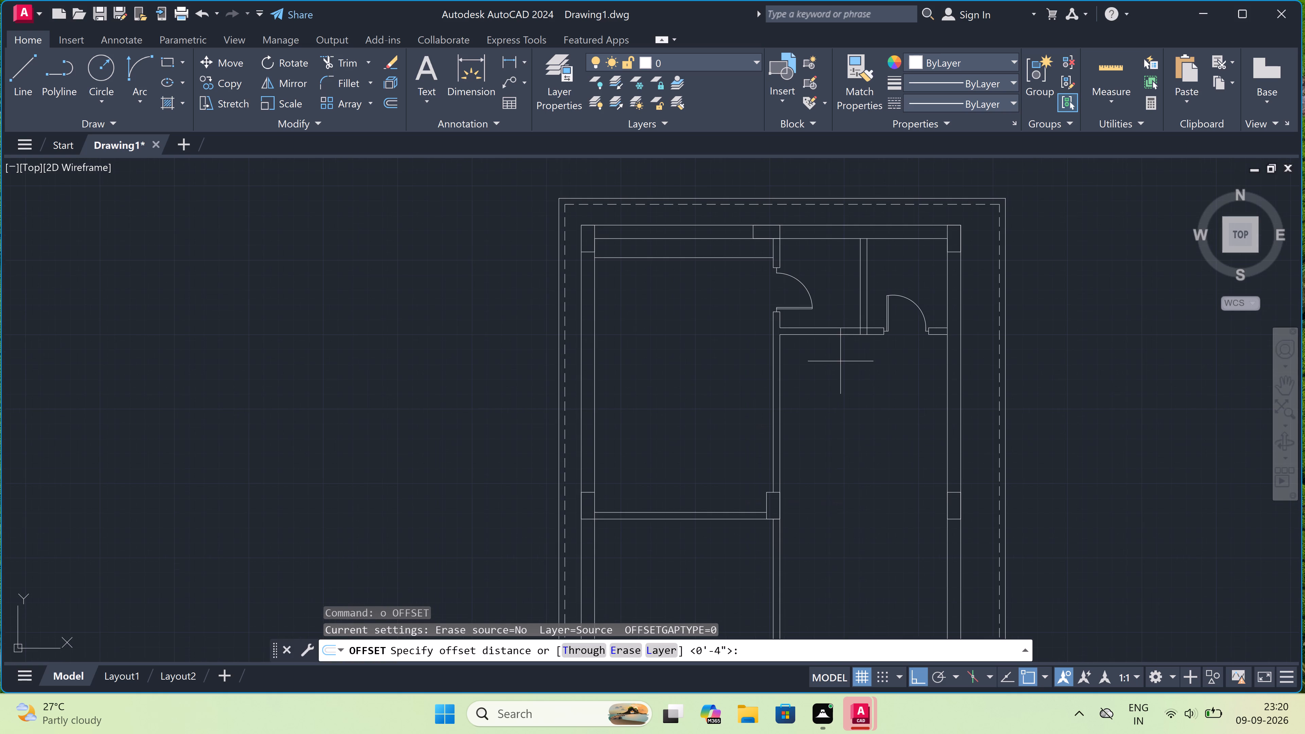
scroll(838, 340, up, 1)
click(835, 328)
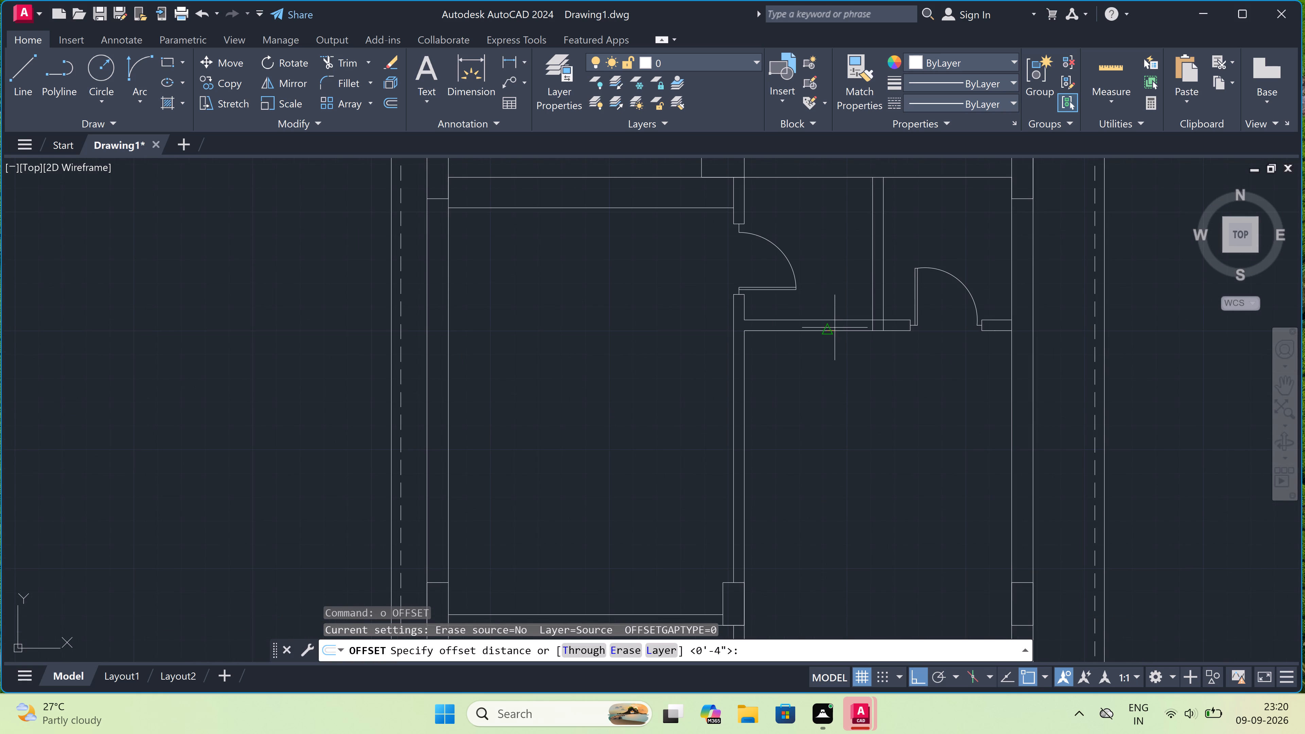
text(13')
text(4")
key(space)
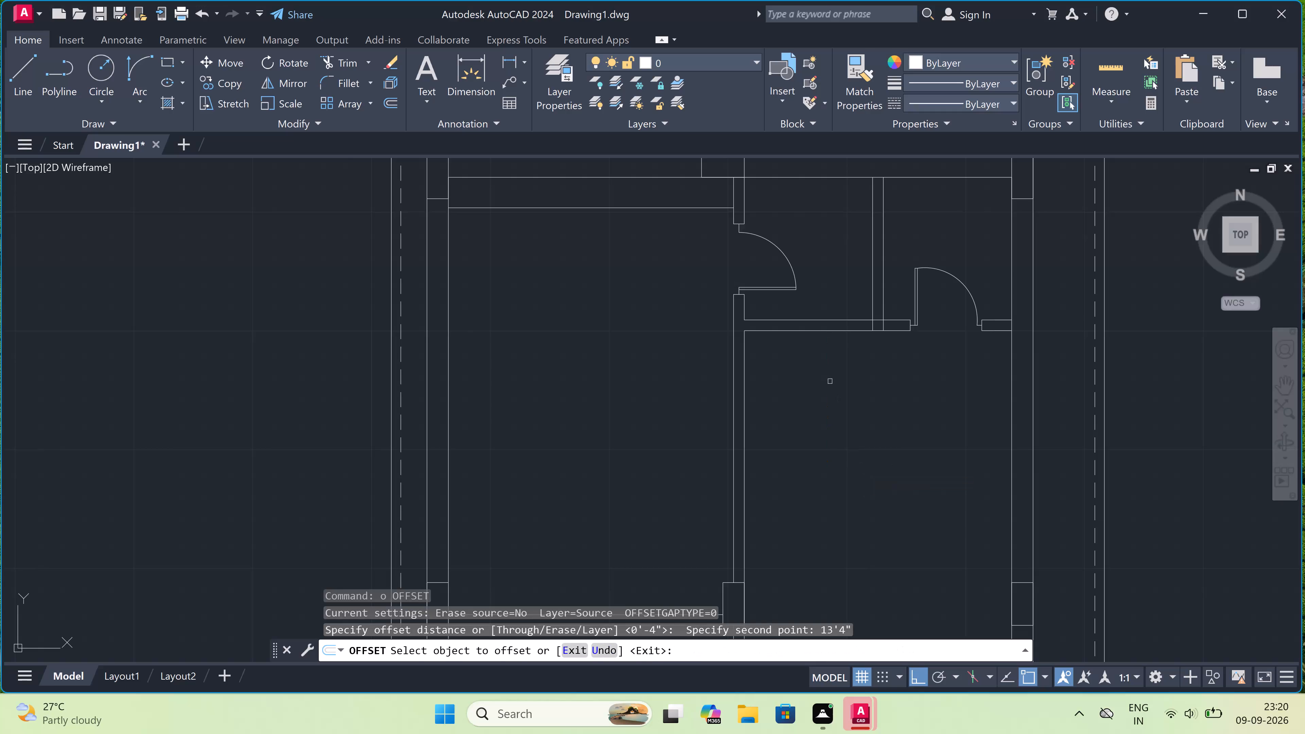
click(801, 330)
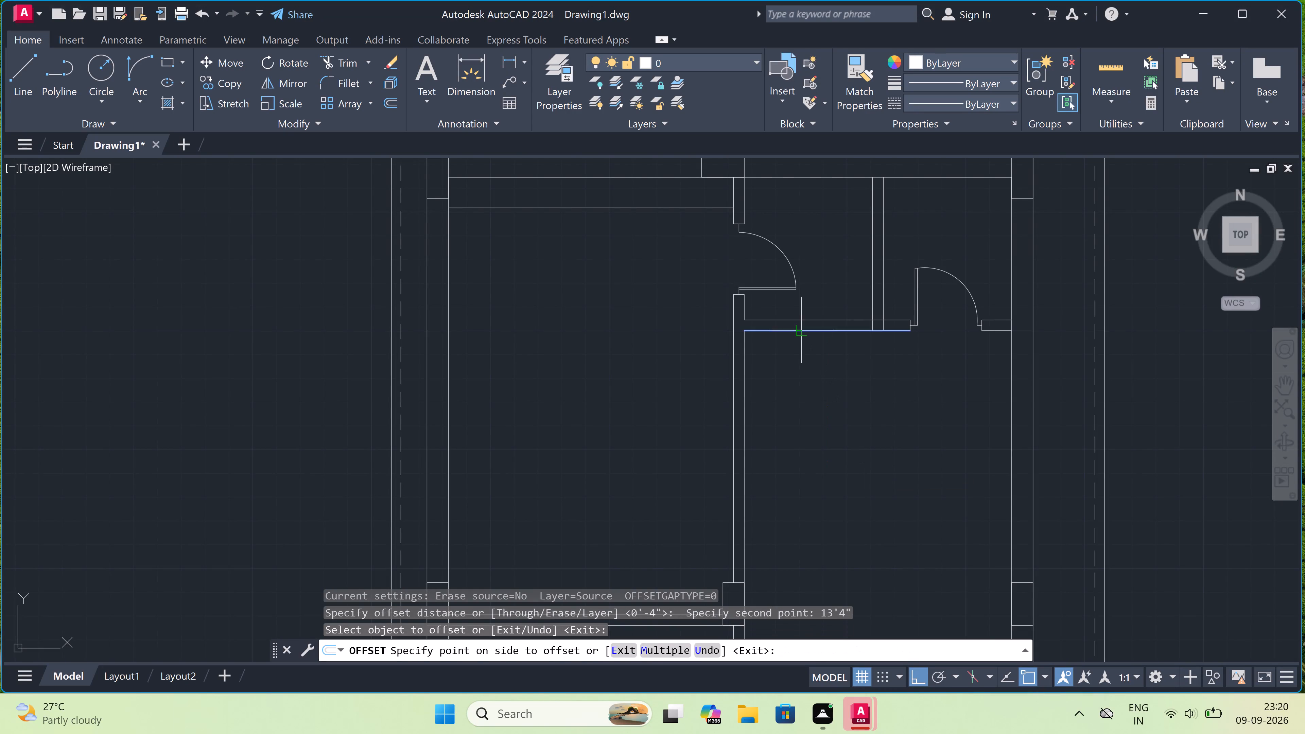
click(817, 379)
scroll(817, 376, down, 3)
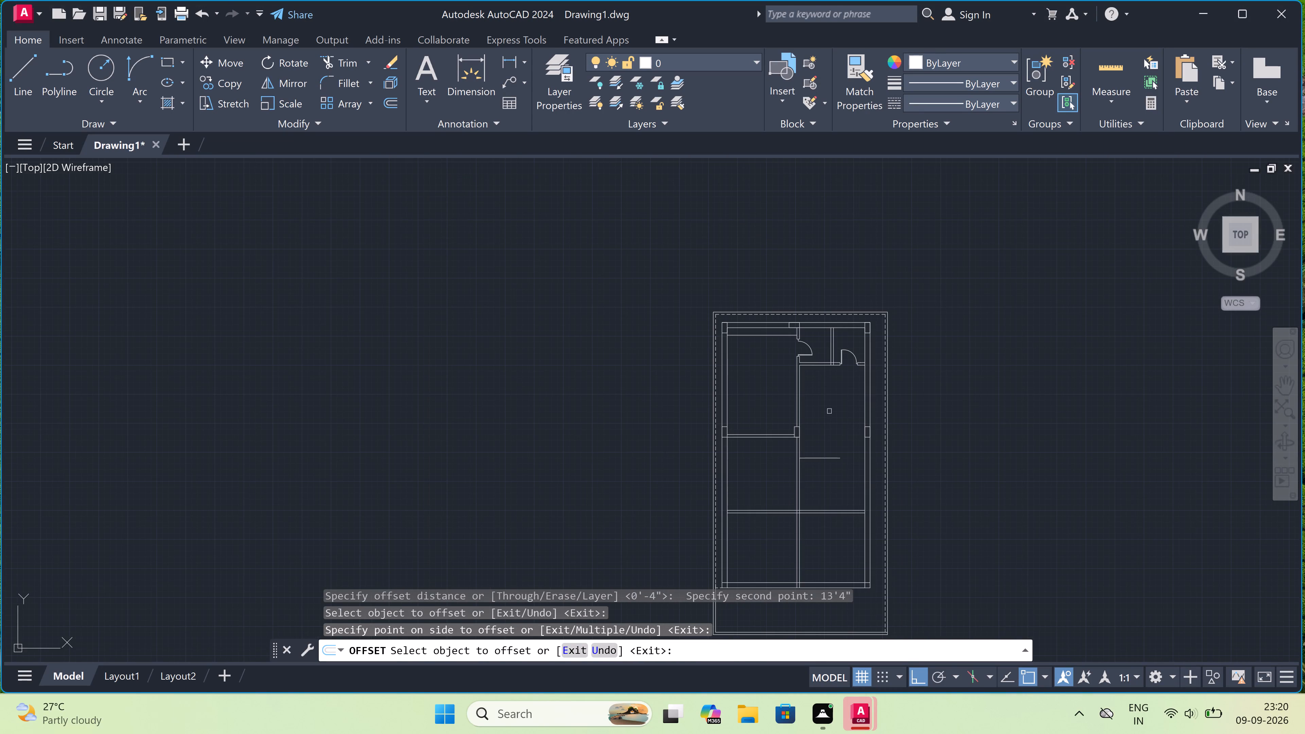
scroll(821, 460, up, 3)
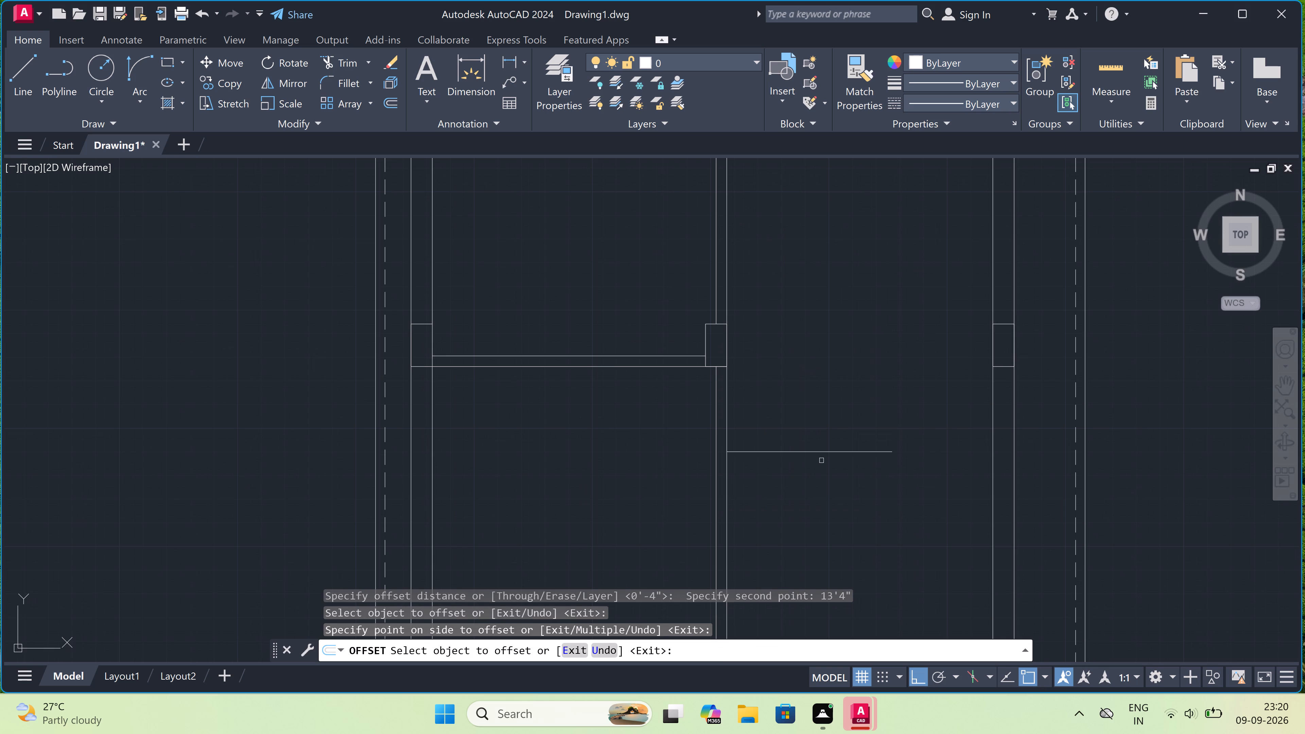
key(Escape)
Offset the new partition line 4.5" to the south to give the partition its thickness.
text(o)
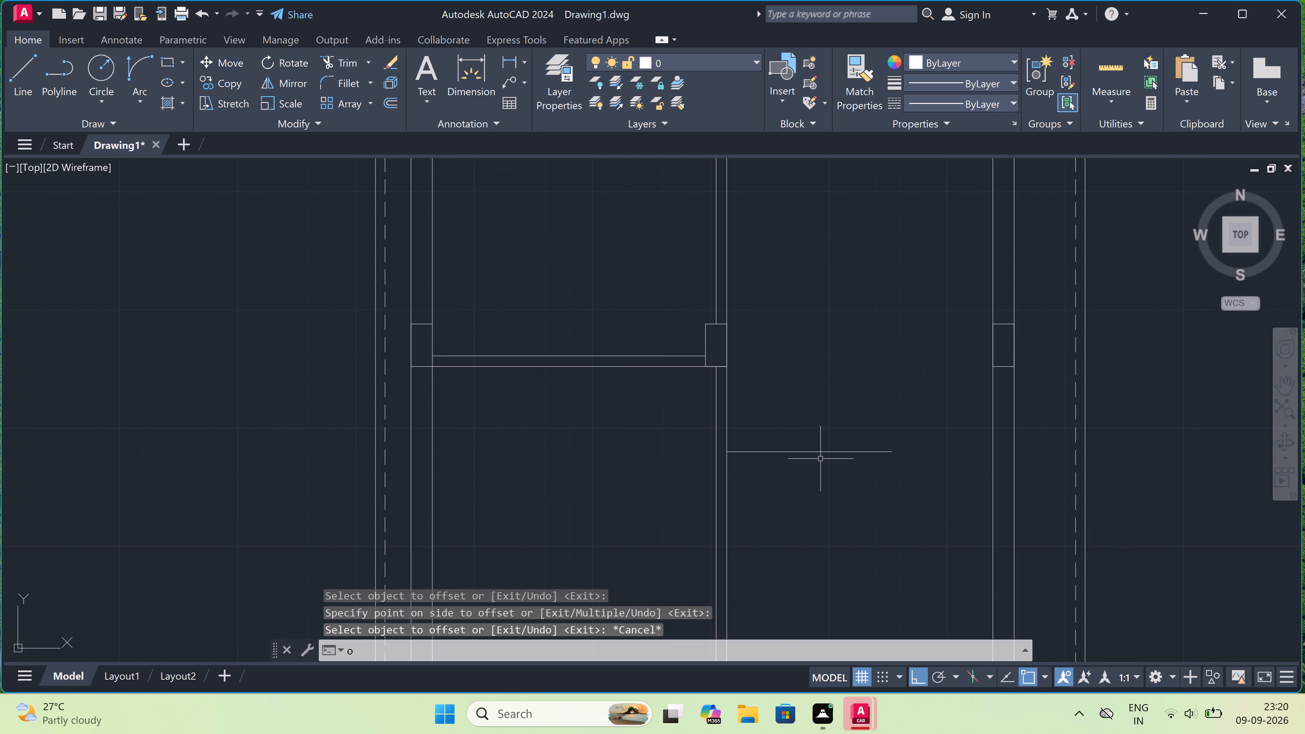
key(space)
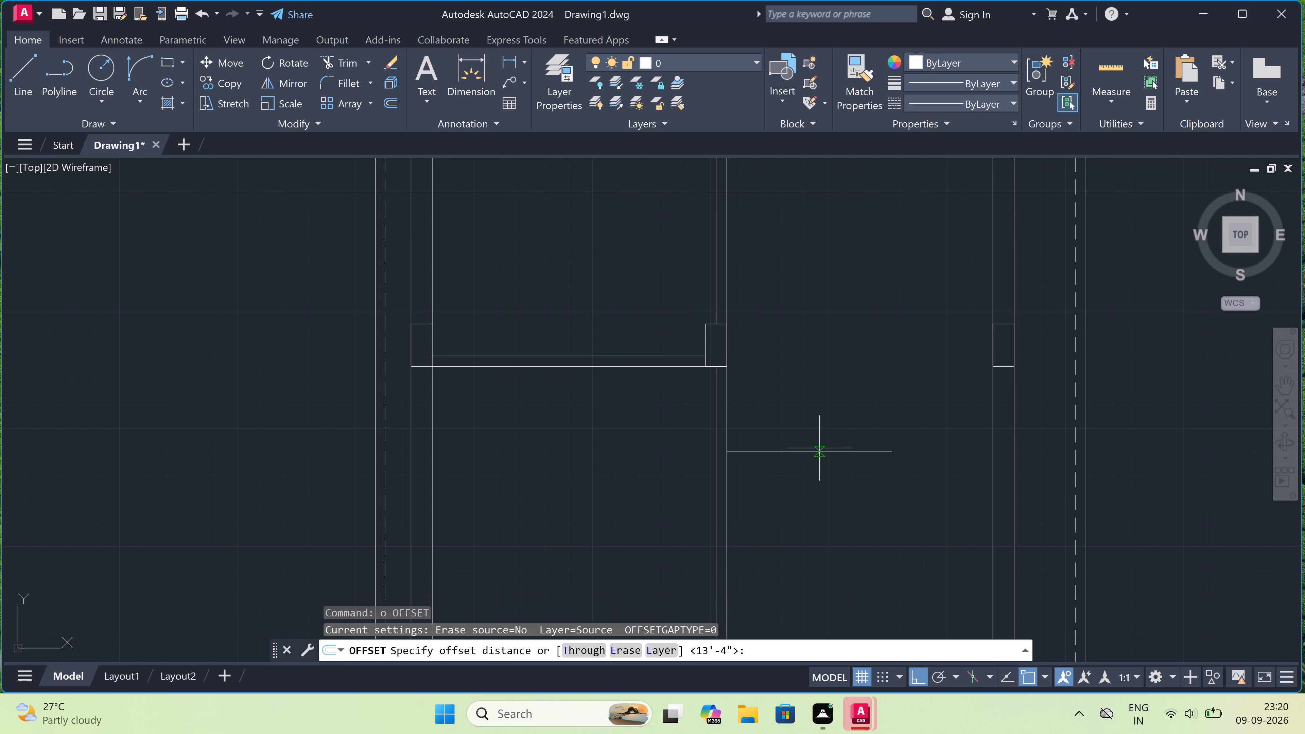
click(819, 448)
text(4.5")
key(space)
double_click(811, 452)
click(813, 490)
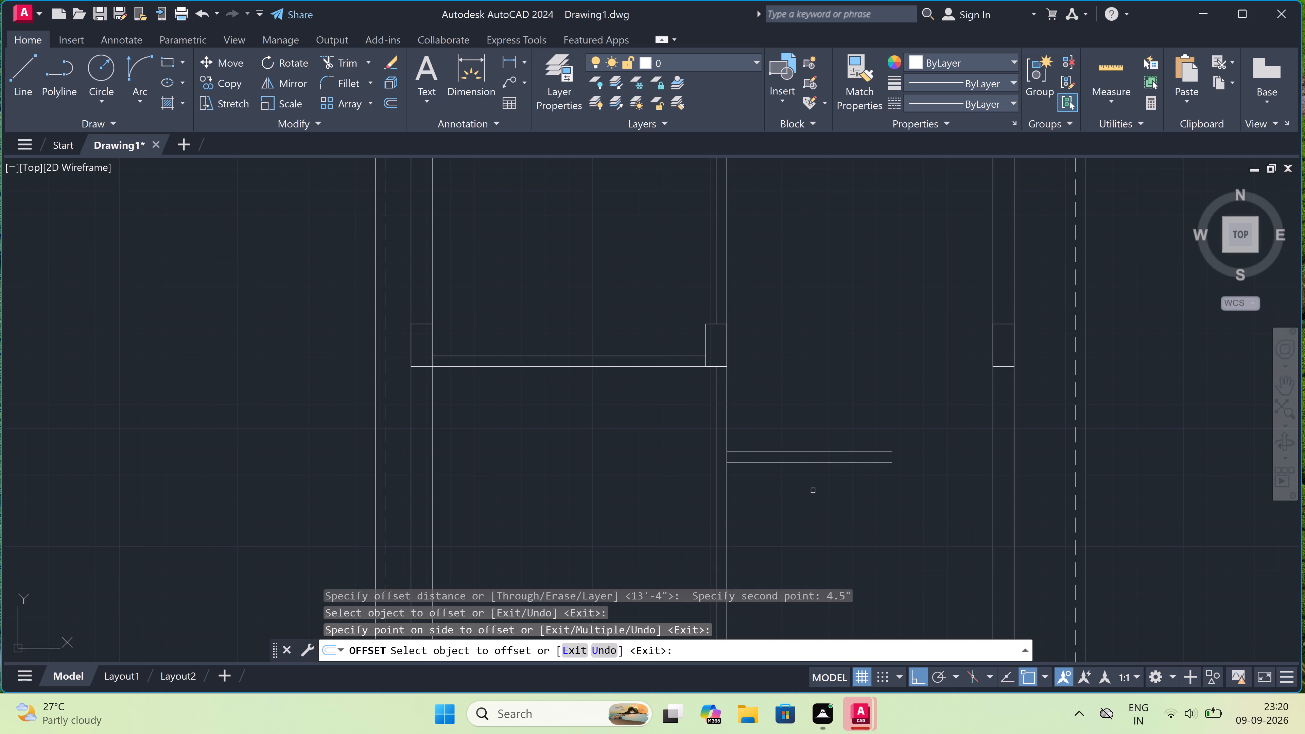
key(Escape)
Extend both new partition lines west to the central wall's far face and east to the outer face of the east wall.
key(e)
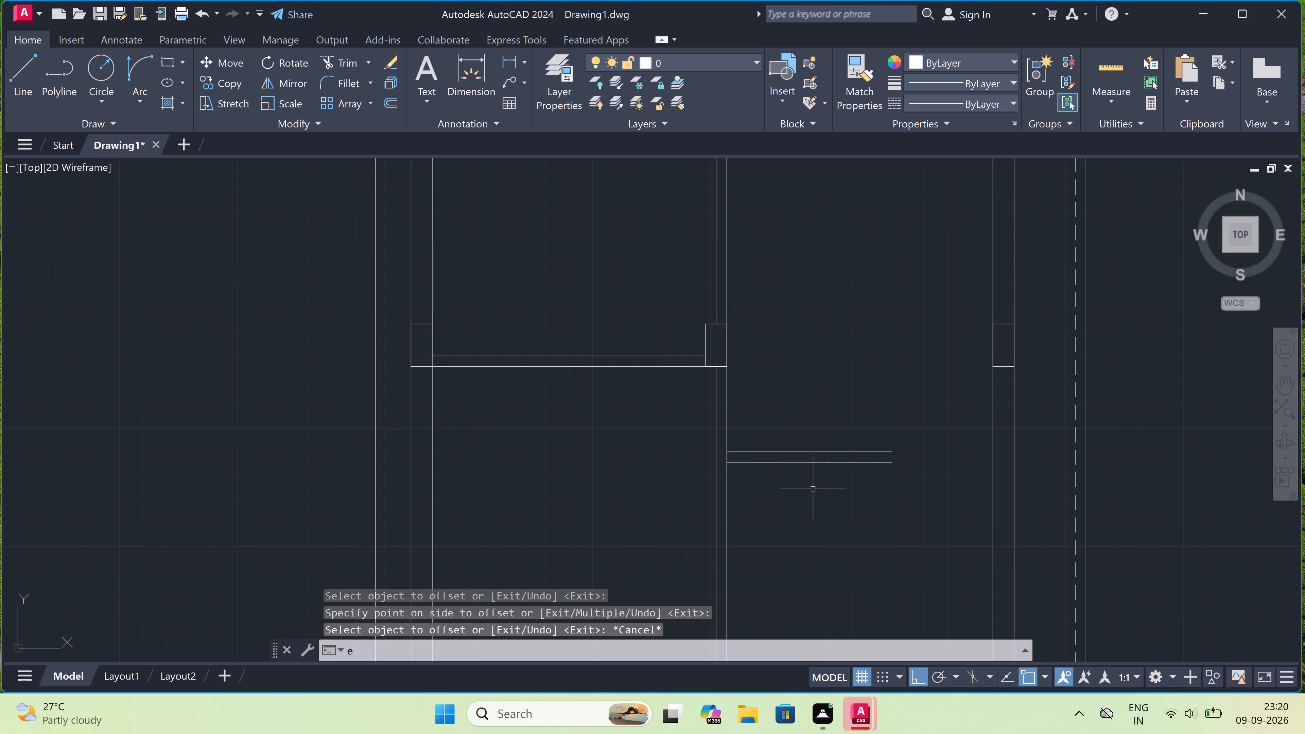
key(x)
key(space)
drag(812, 487, 810, 480)
click(807, 413)
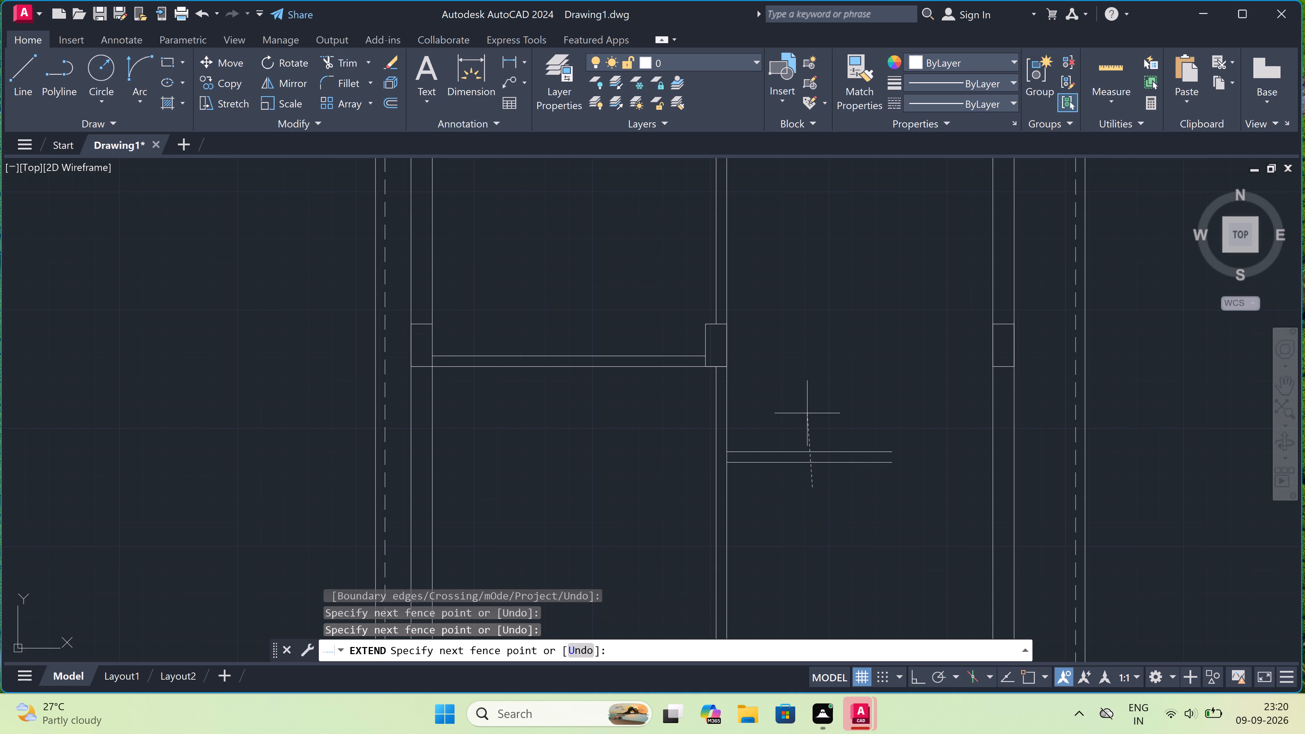
drag(807, 413, 809, 417)
click(814, 493)
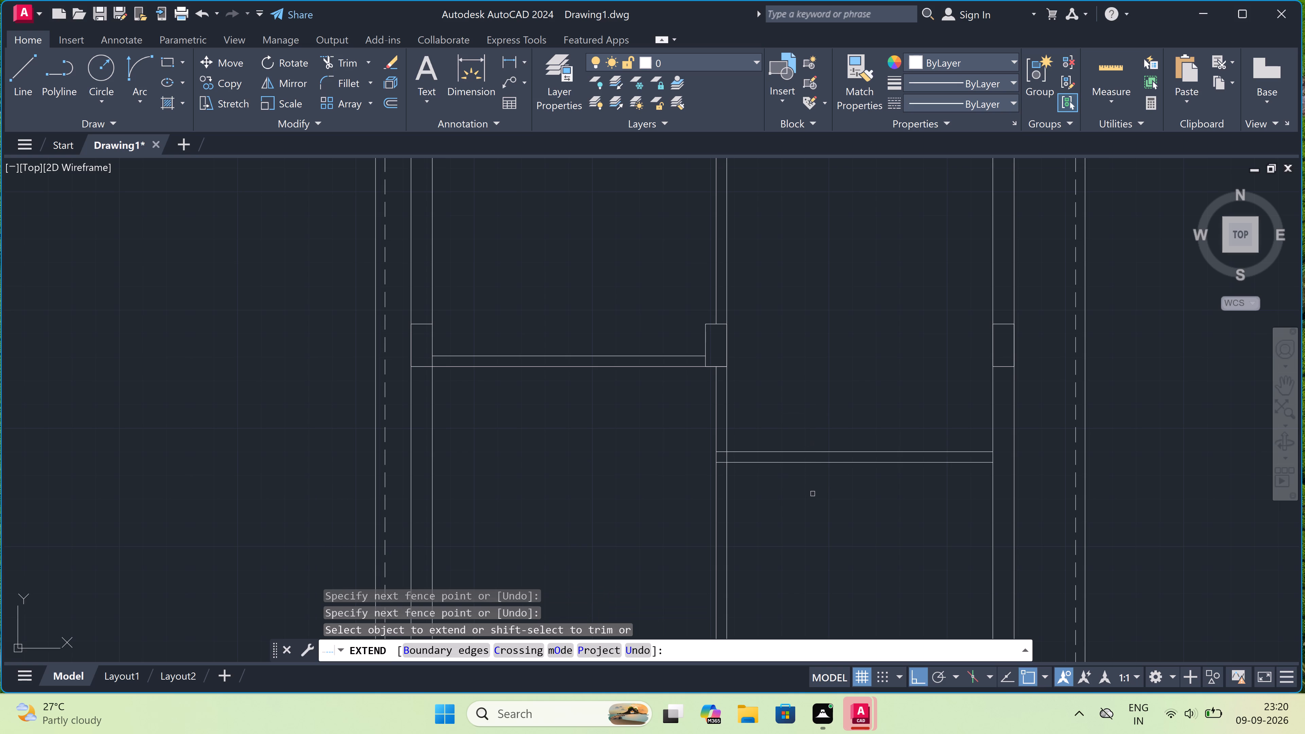
drag(809, 494, 809, 486)
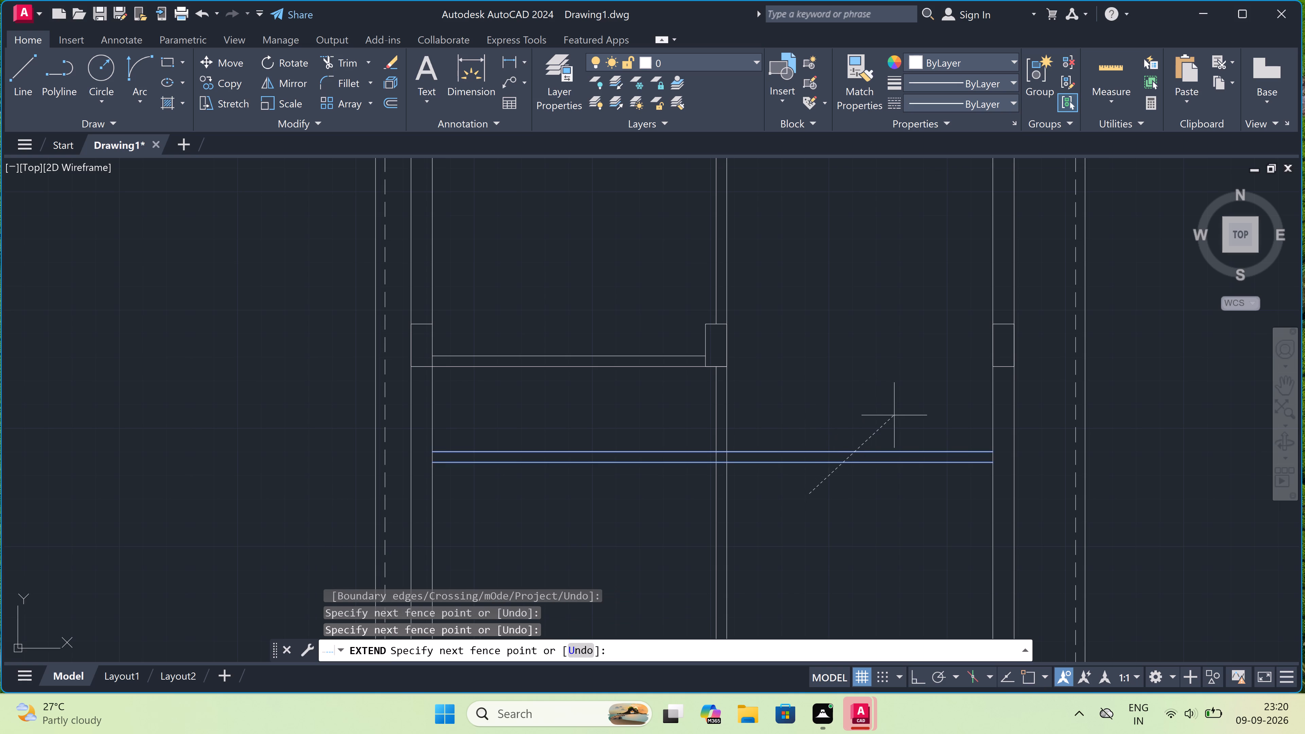
double_click(842, 503)
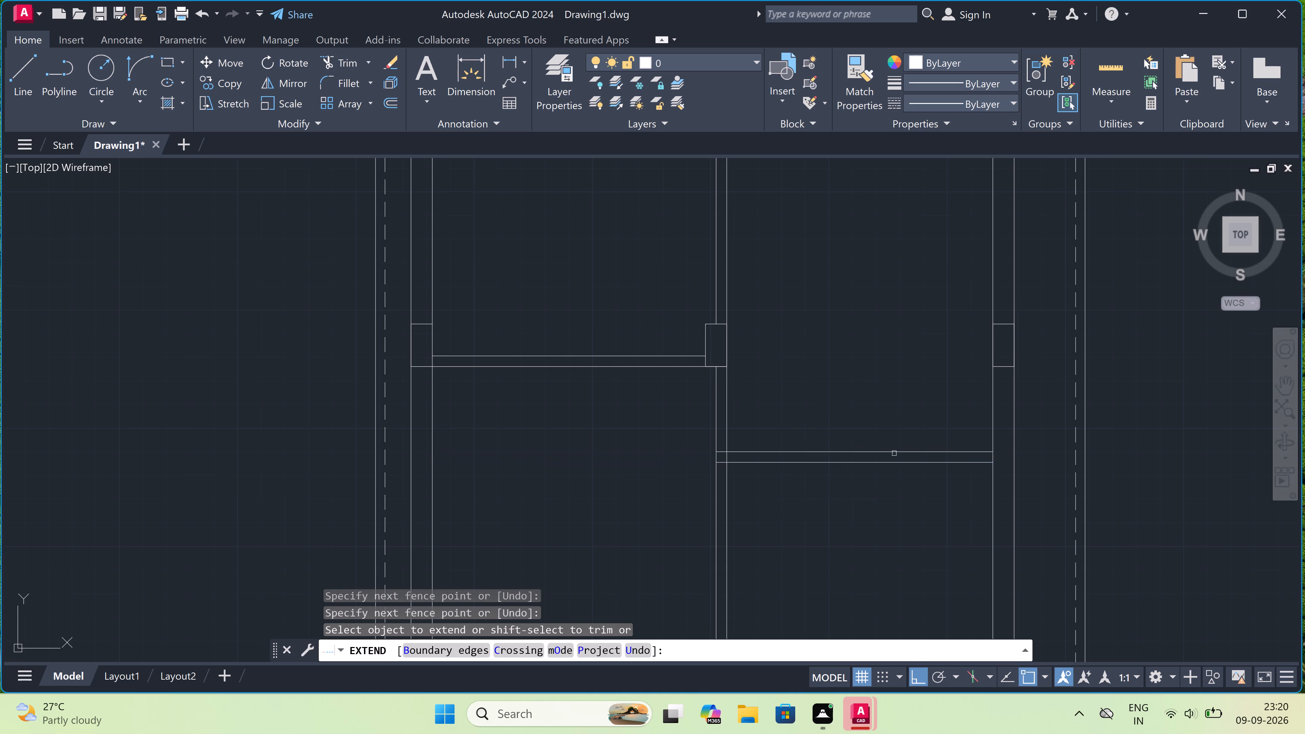
drag(933, 403, 933, 412)
click(947, 489)
key(Escape)
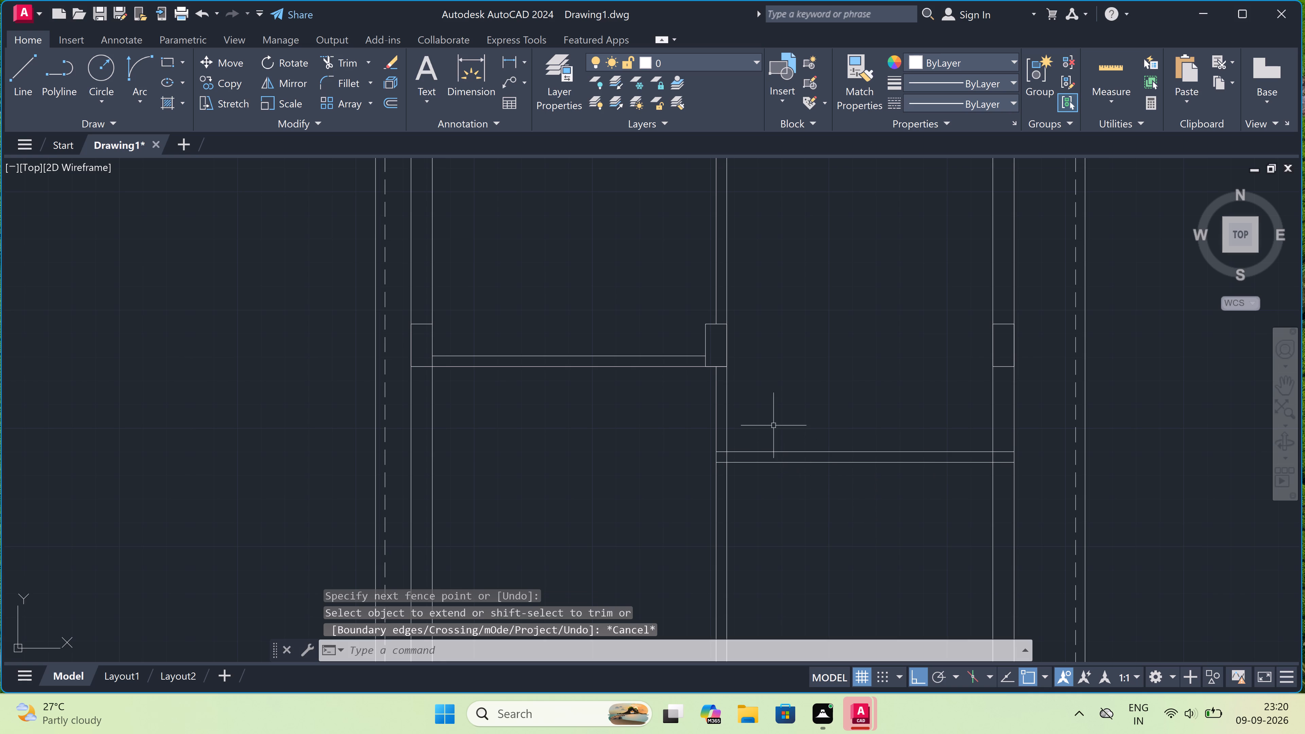
Trim away both central wall lines between the central column and the new east partition.
scroll(764, 416, up, 2)
text(tr)
key(space)
drag(751, 420, 719, 426)
drag(502, 451, 537, 441)
drag(813, 363, 446, 447)
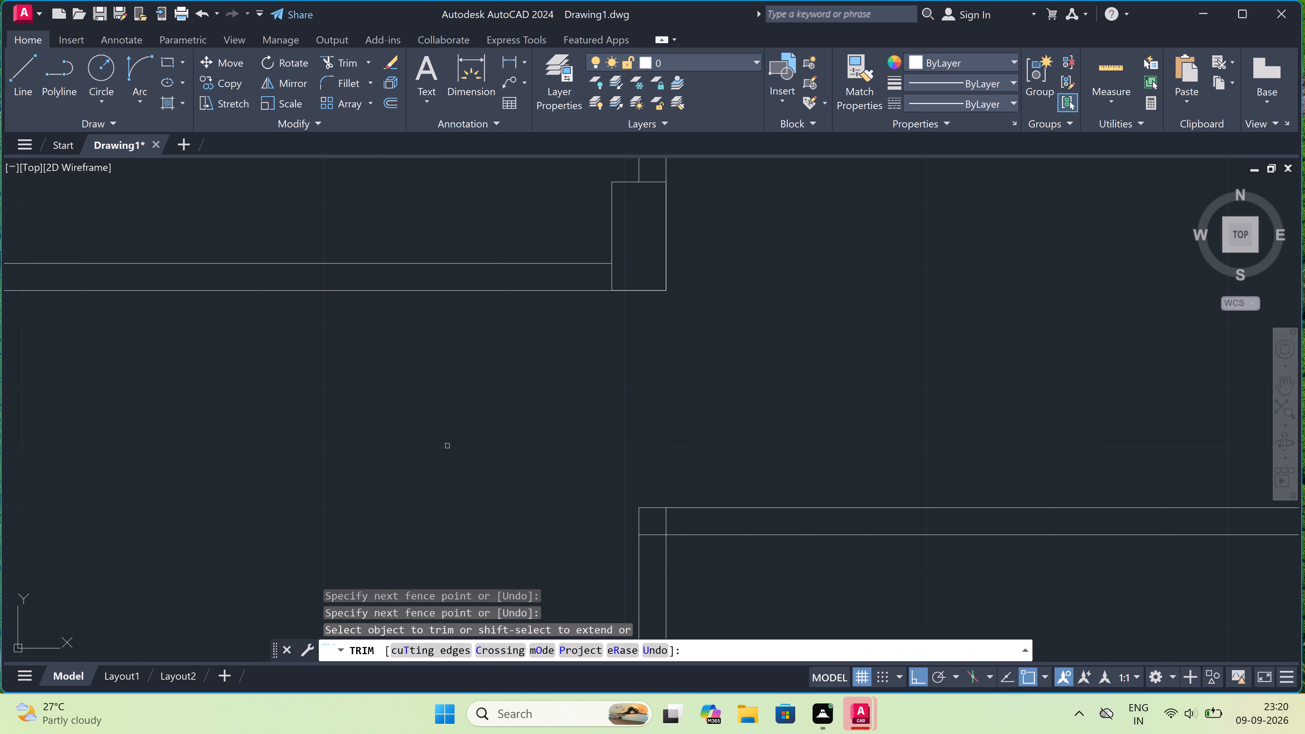
Trim the overlapping lines inside the corner where the new partition meets the central wall.
scroll(447, 446, down, 3)
scroll(481, 471, up, 4)
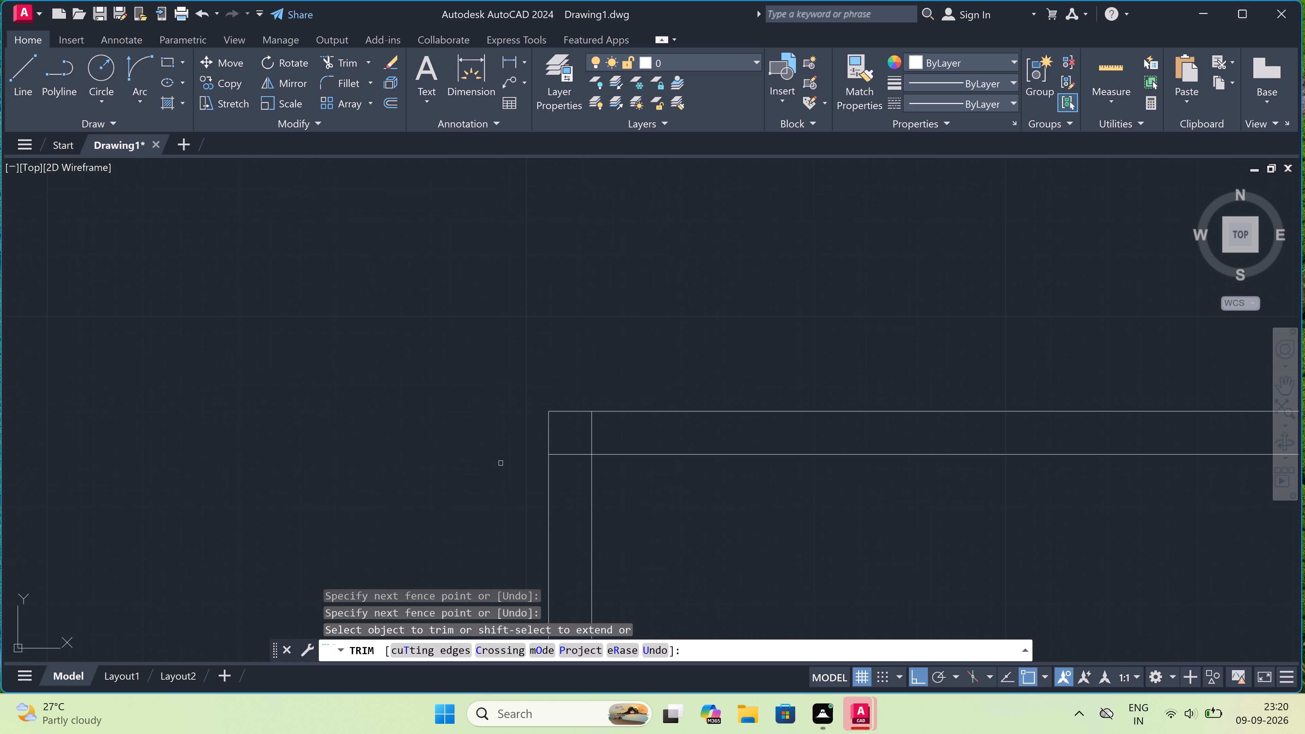
drag(618, 434, 611, 434)
click(559, 434)
drag(559, 434, 564, 453)
drag(568, 479, 568, 462)
click(568, 441)
key(Escape)
Draw a 3' by 1" door leaf running east from a 2" jamb line on the new partition's north face, near its west end.
scroll(569, 441, down, 3)
scroll(565, 408, up, 2)
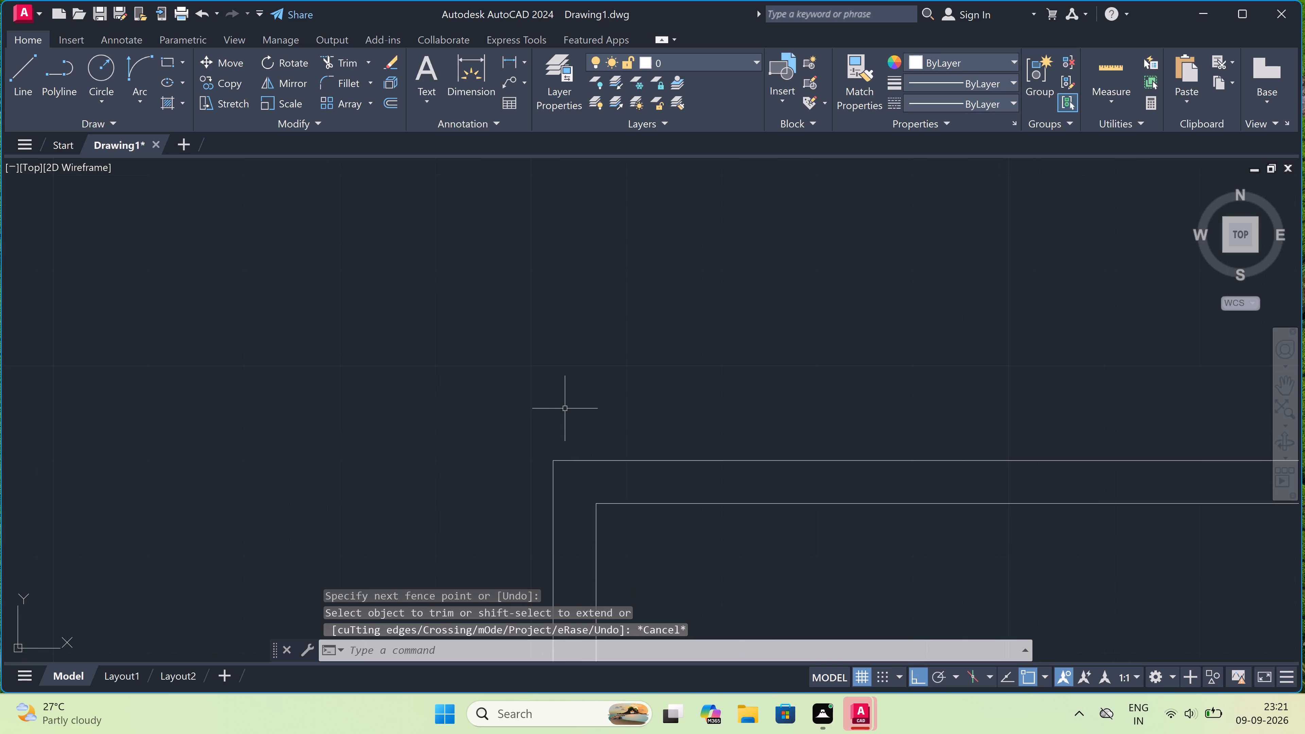
text(l)
key(space)
scroll(564, 408, down, 1)
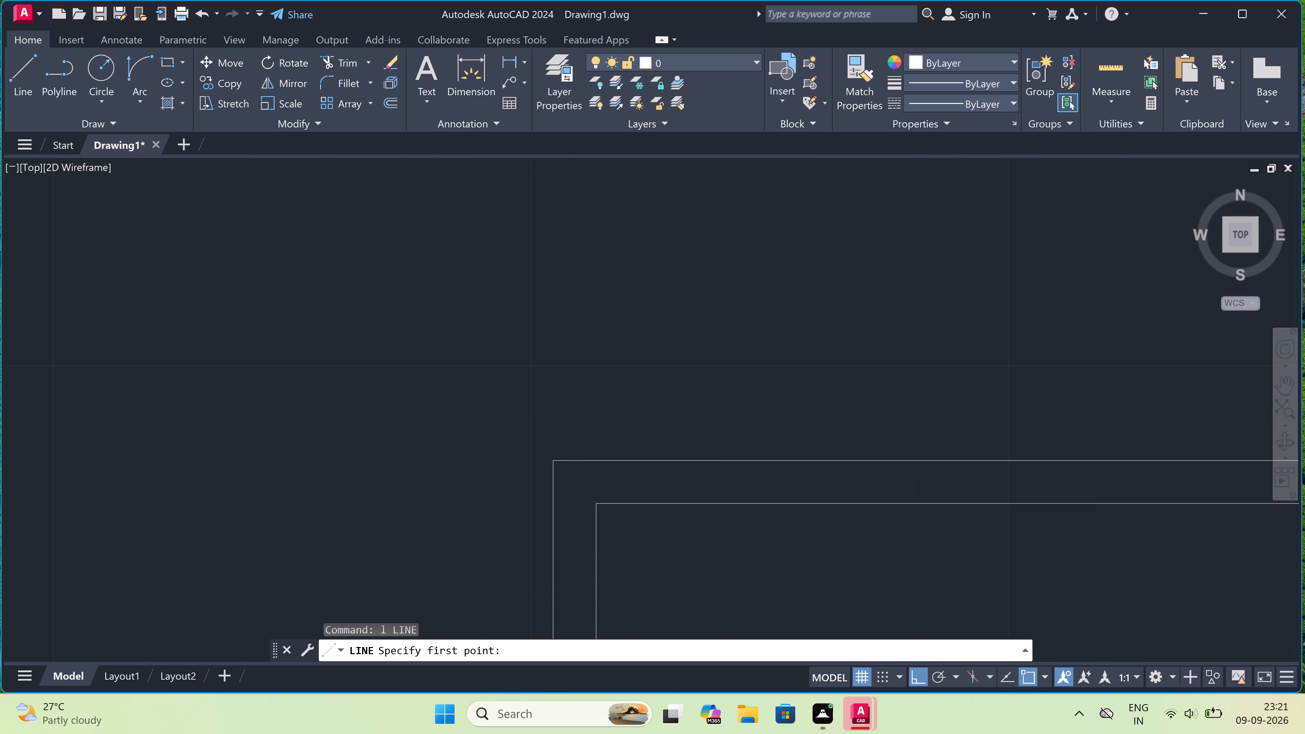
scroll(564, 408, down, 1)
scroll(564, 371, up, 1)
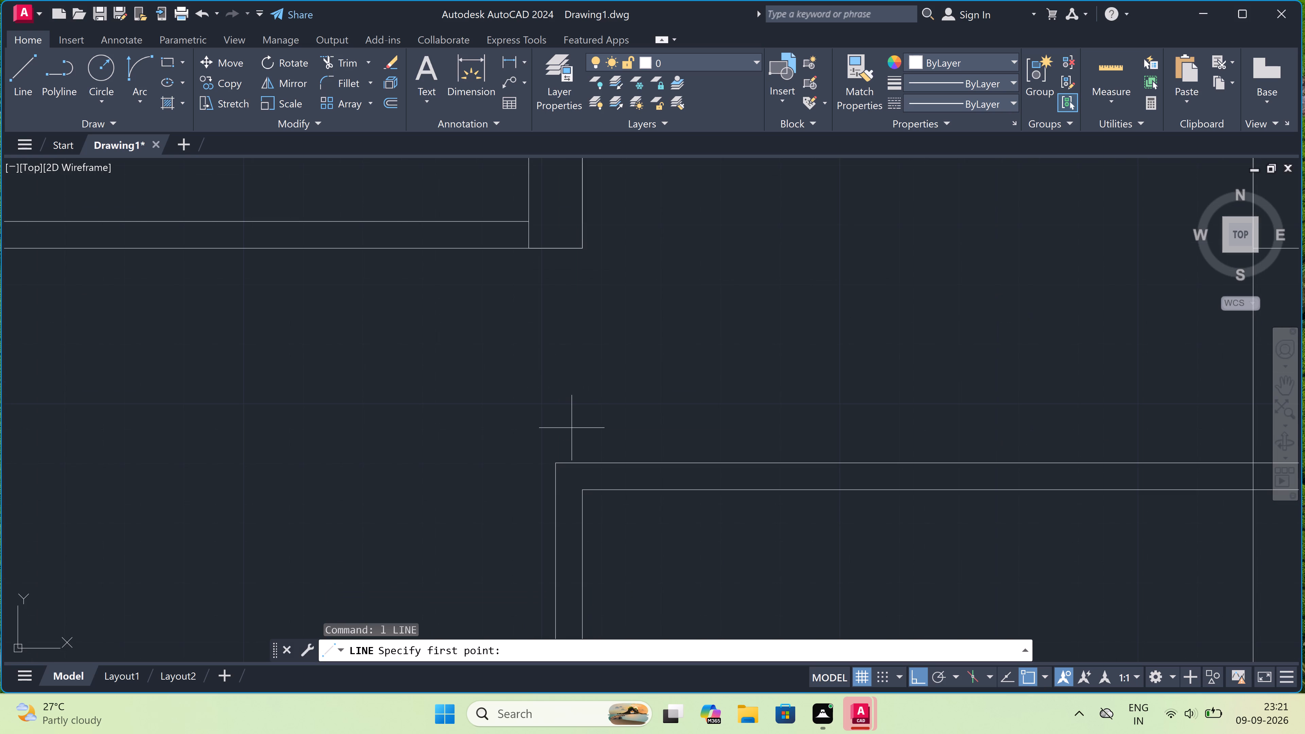
click(570, 462)
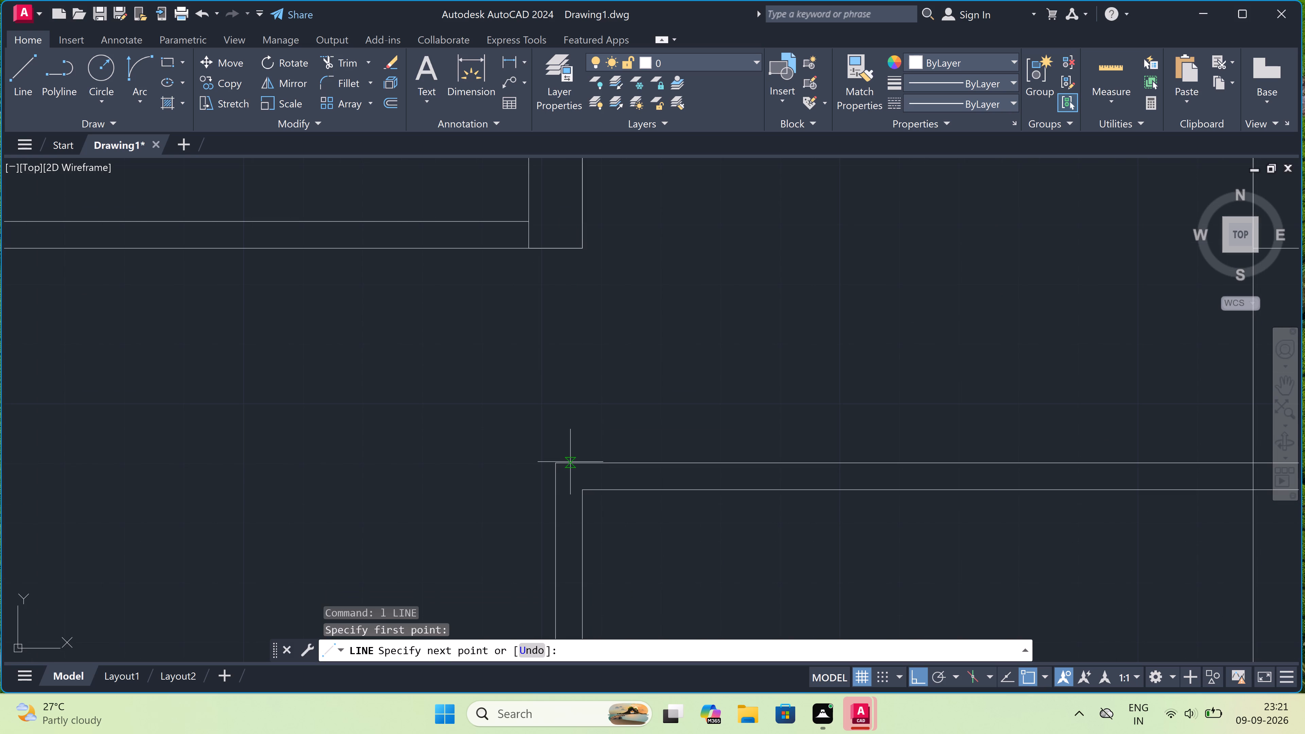
text(2")
key(space)
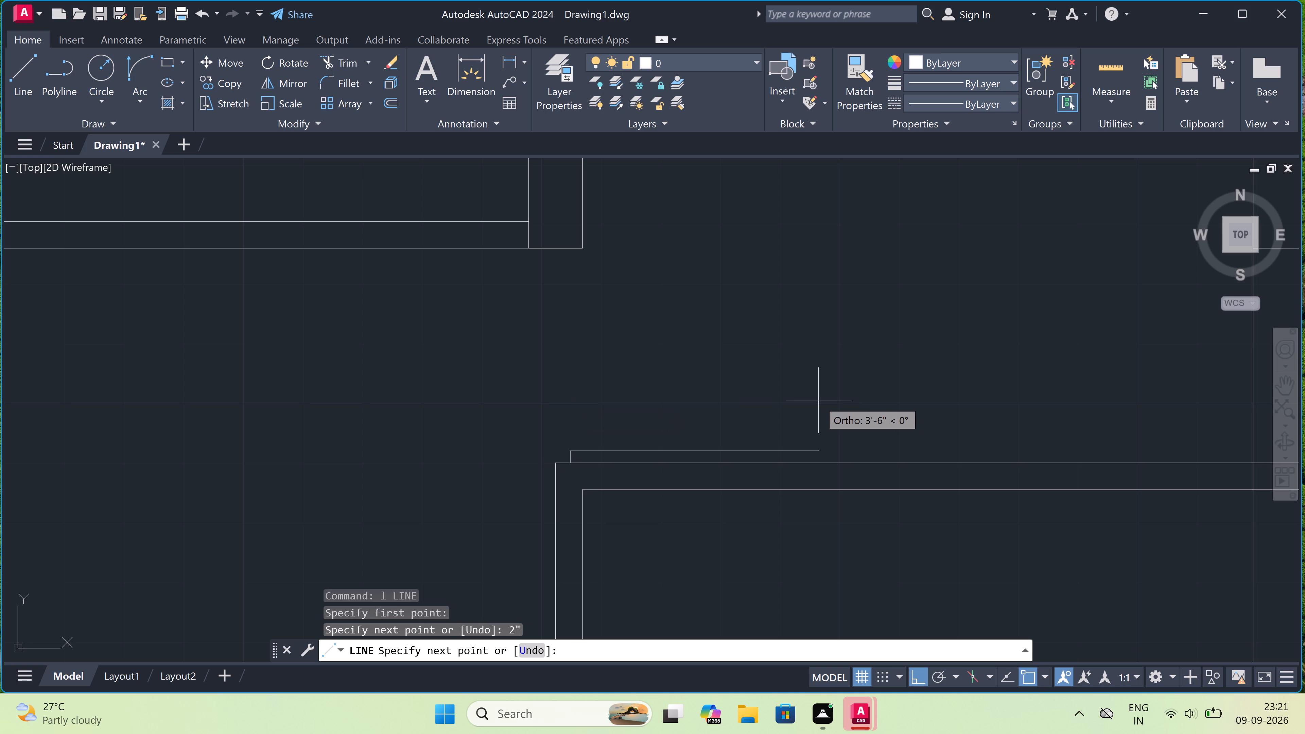
text(3')
key(space)
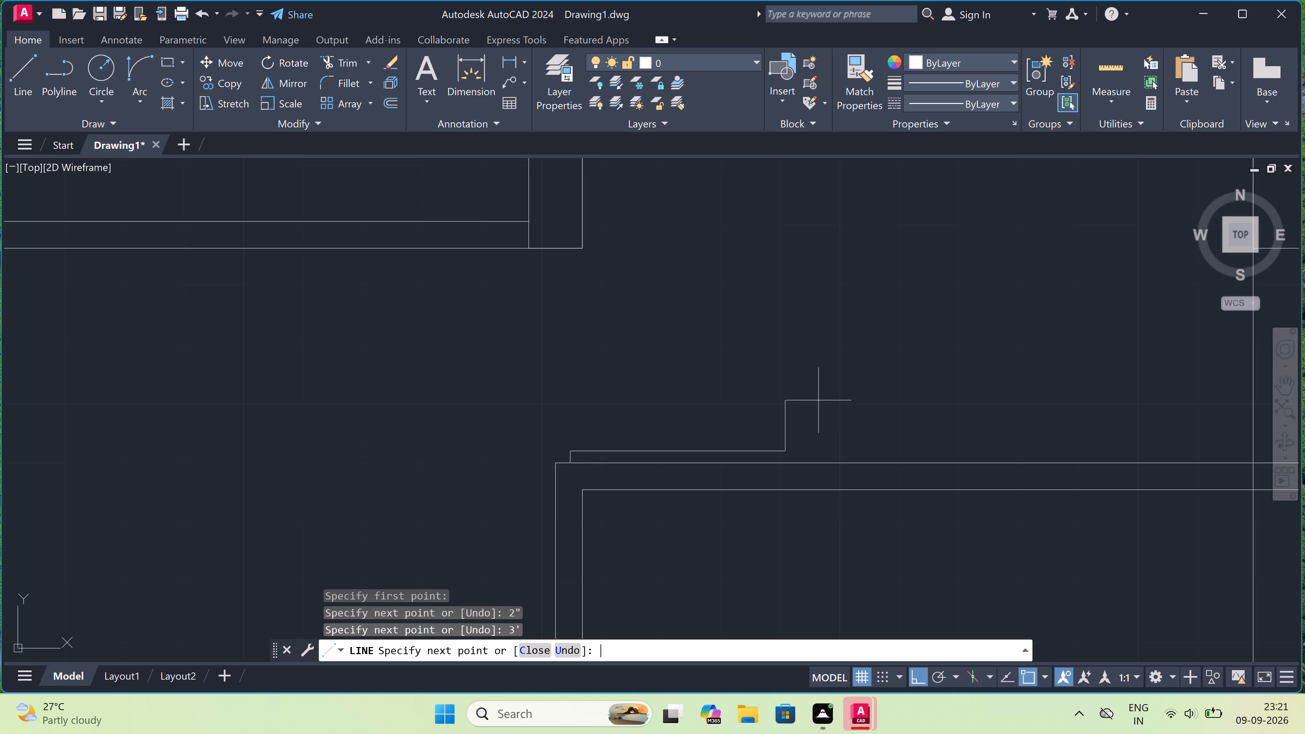
key(2)
key(BackSpace)
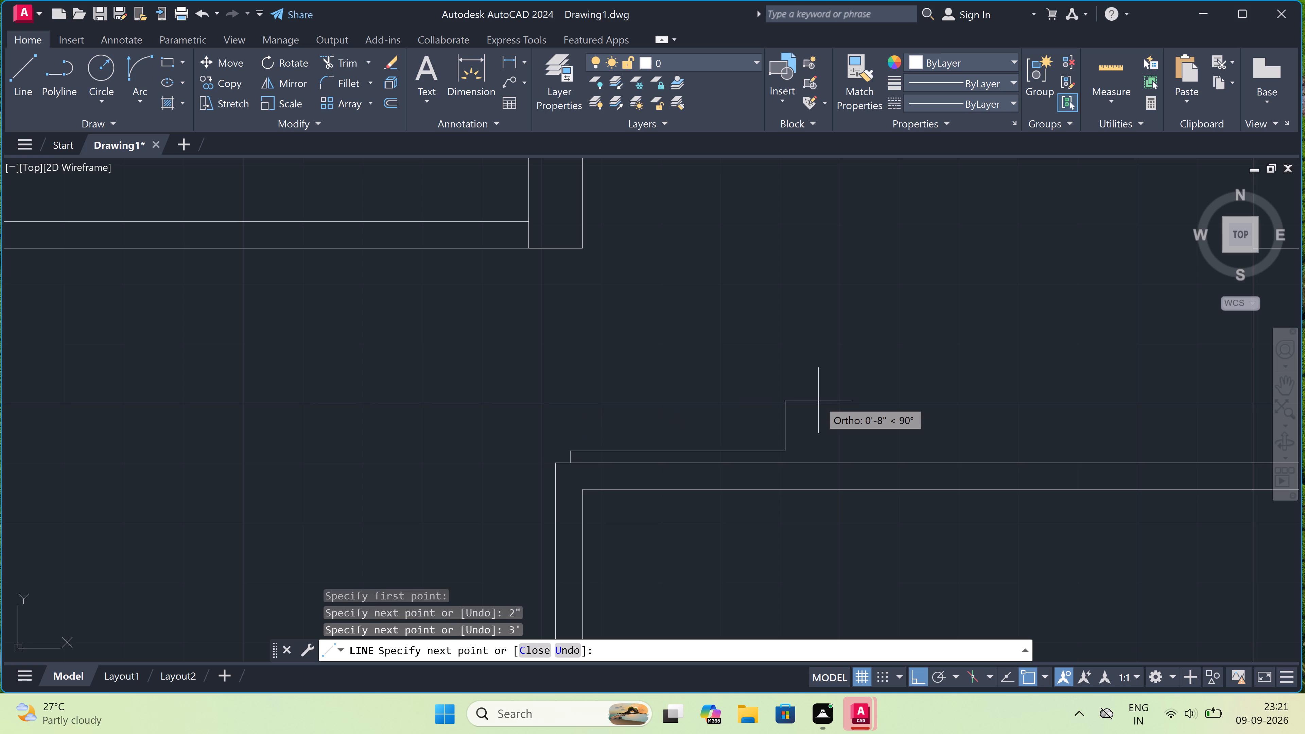
text(1")
key(space)
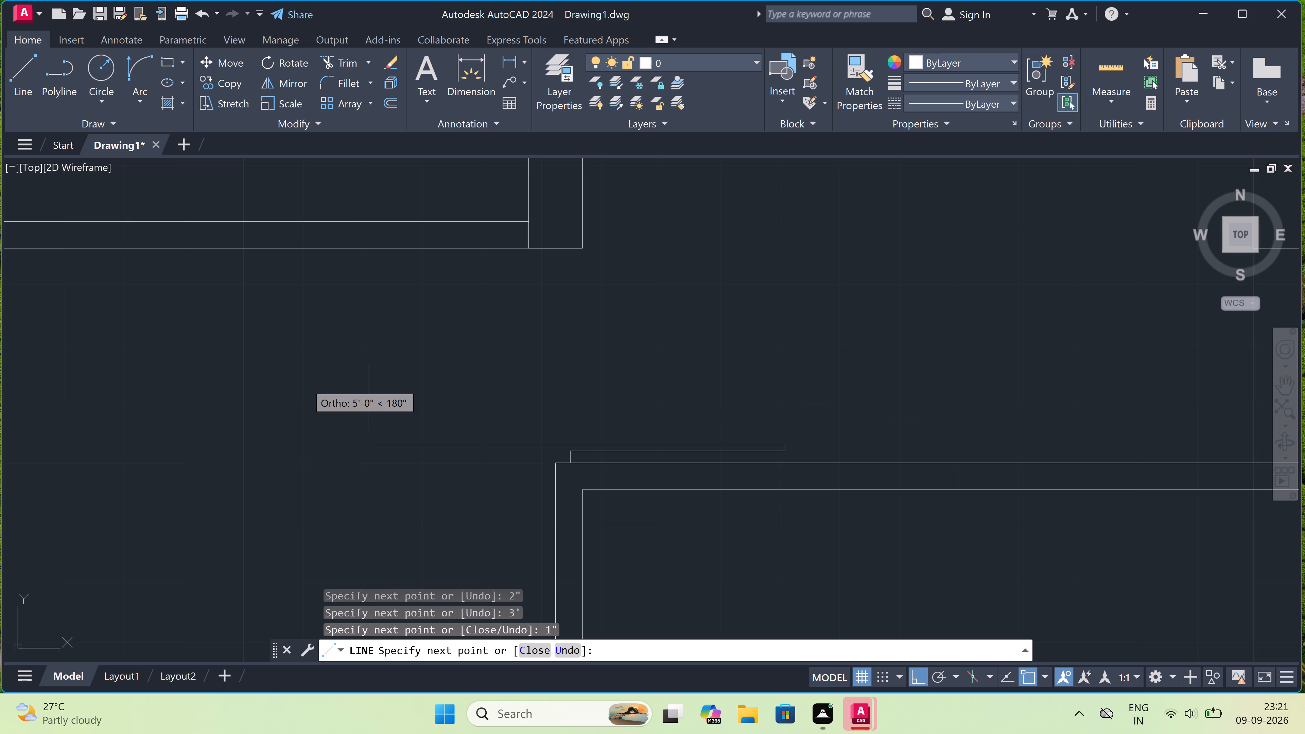
scroll(574, 414, up, 2)
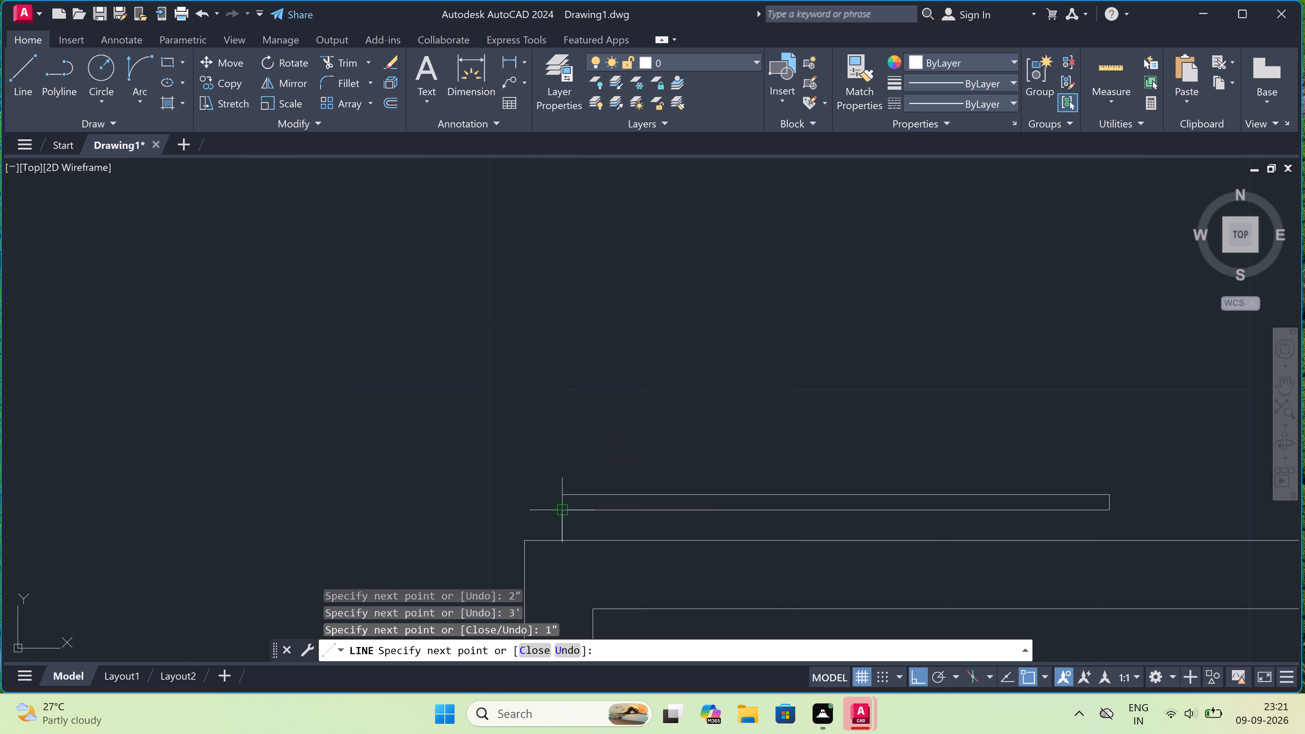
drag(563, 492, 564, 498)
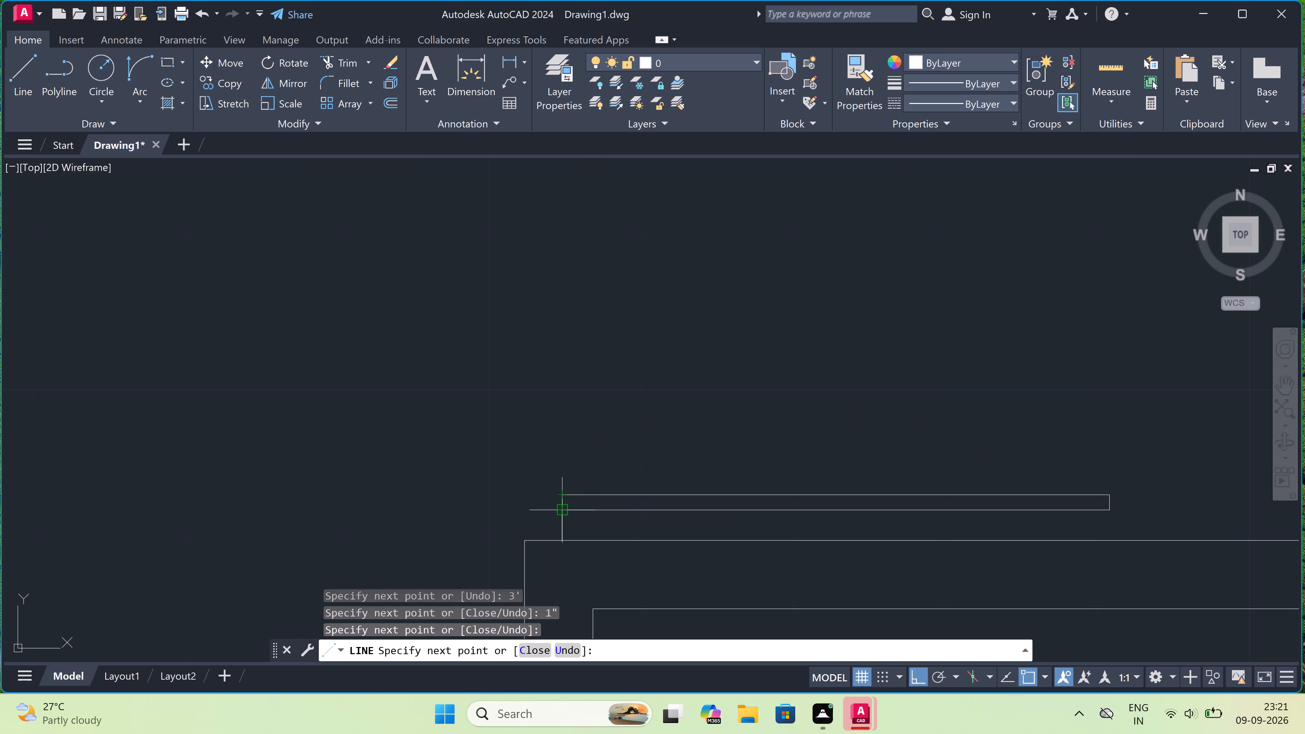
click(564, 513)
key(Escape)
scroll(562, 476, down, 3)
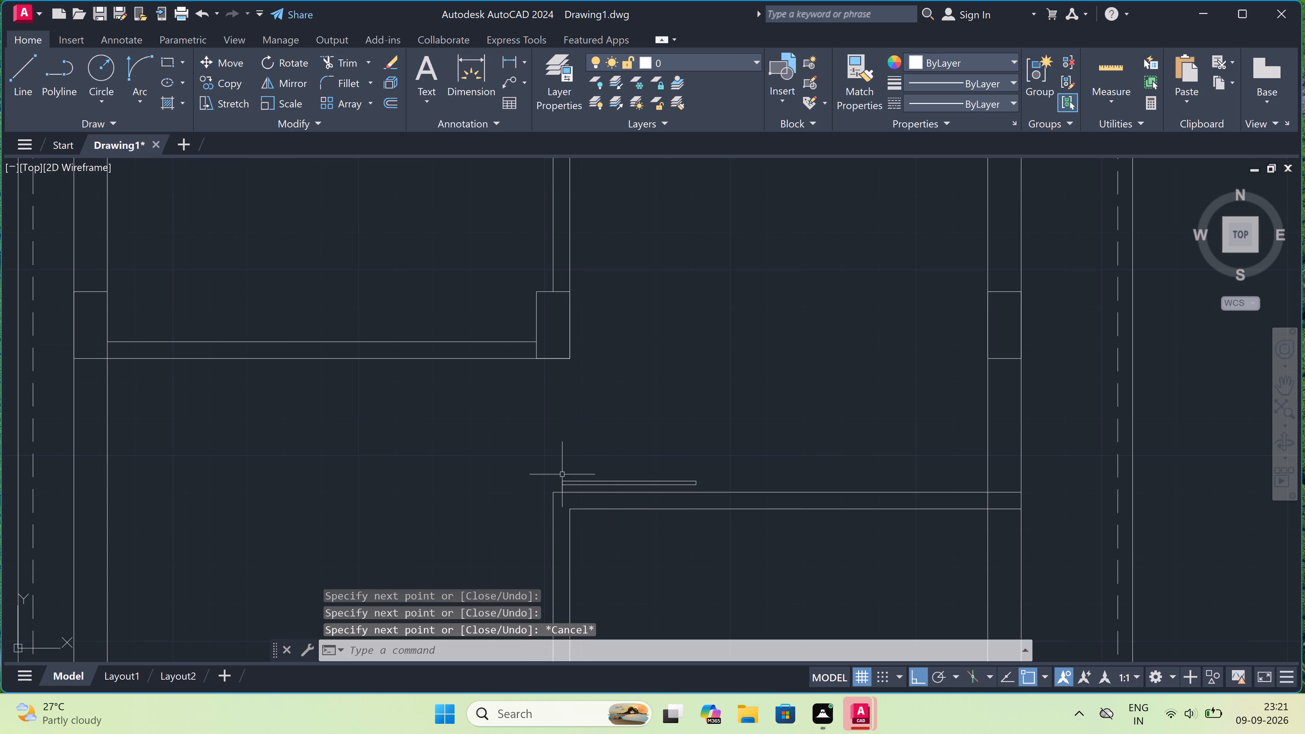
Draw a 2" jamb line south from the central column's bottom edge, aligned with the door leaf's hinge side.
scroll(554, 397, up, 1)
text(l)
key(space)
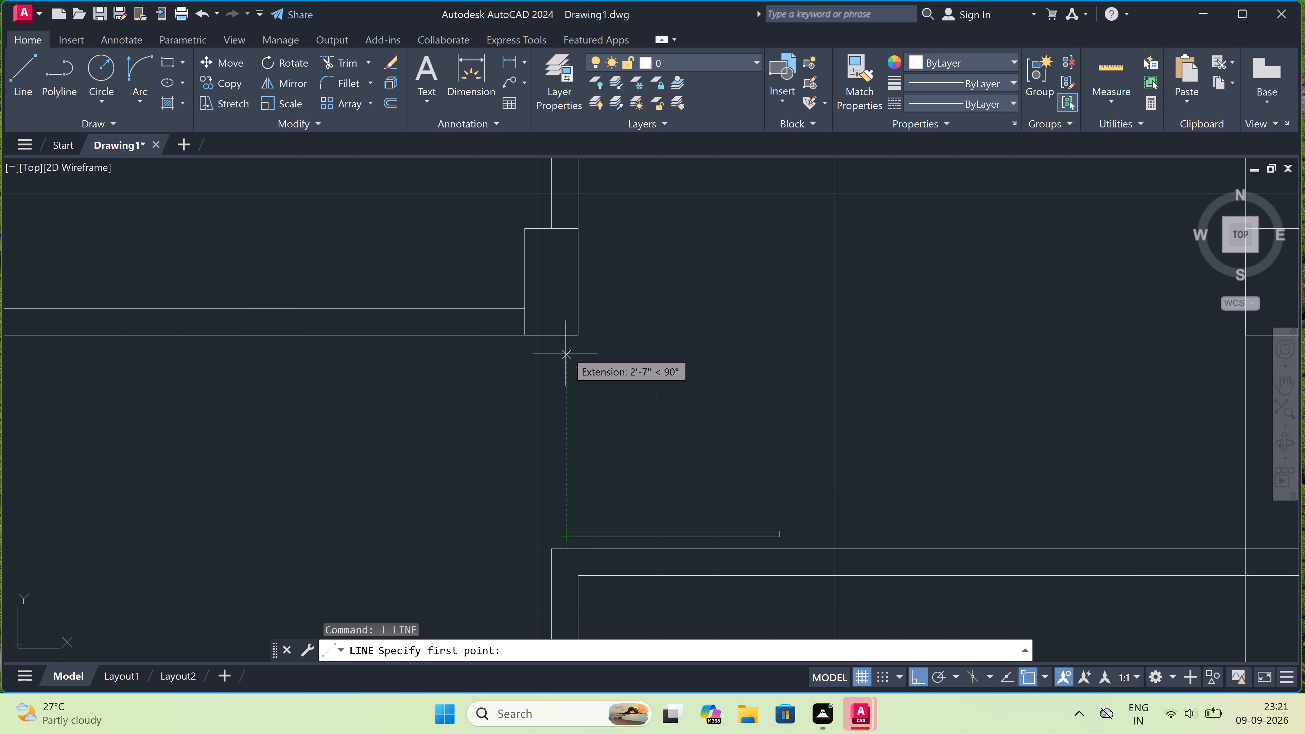
drag(568, 337, 568, 338)
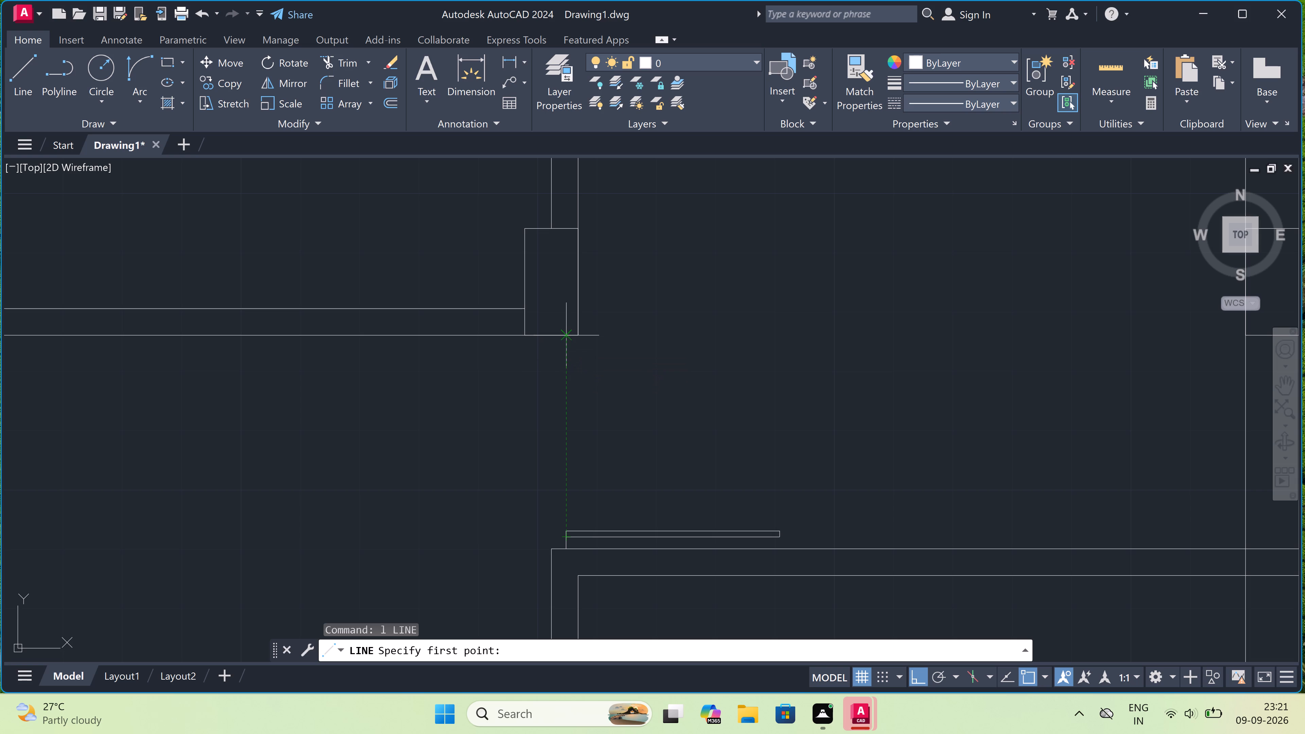
drag(568, 338, 571, 348)
text(2")
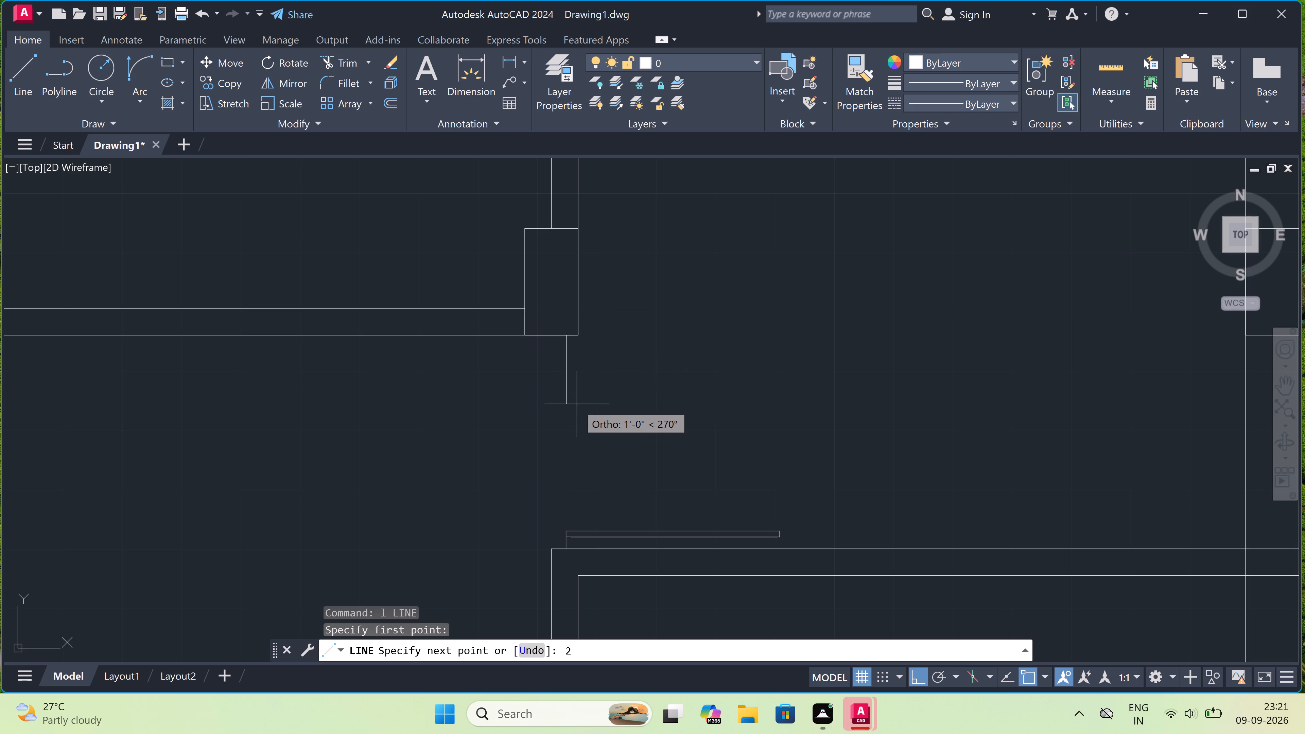
key(space)
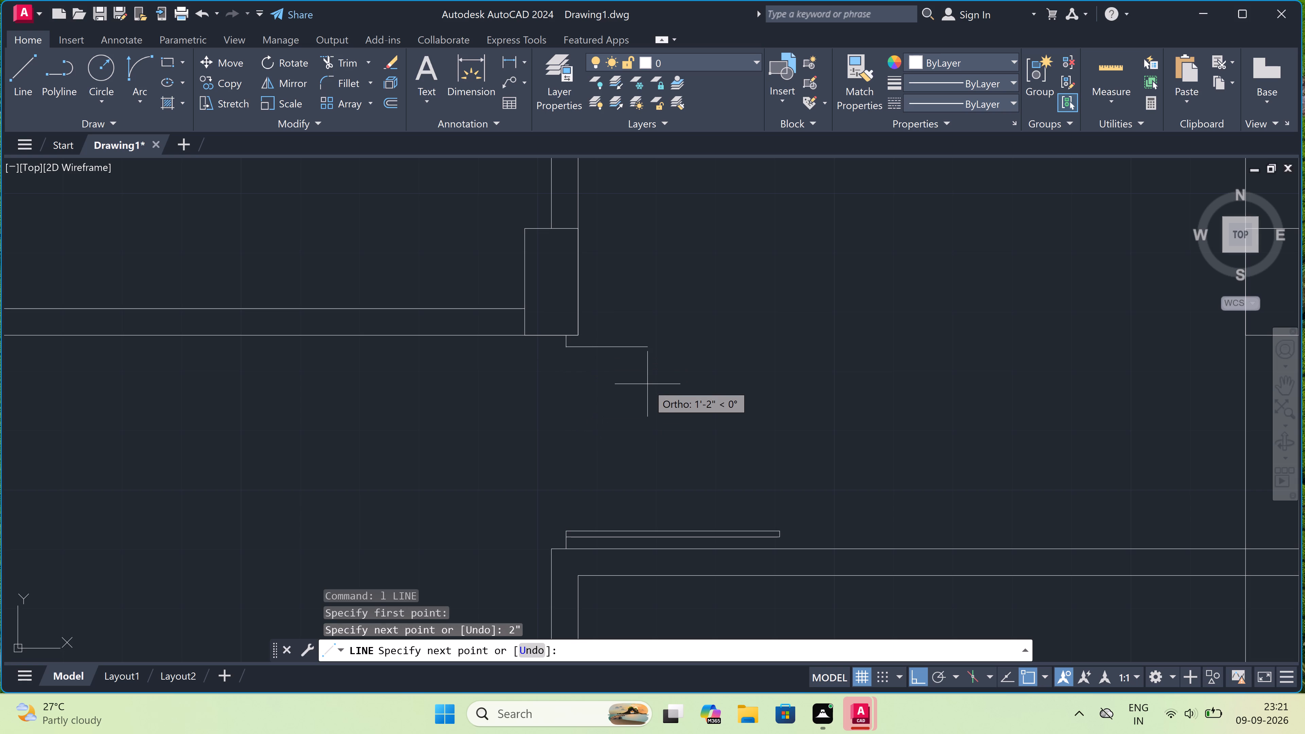
key(Escape)
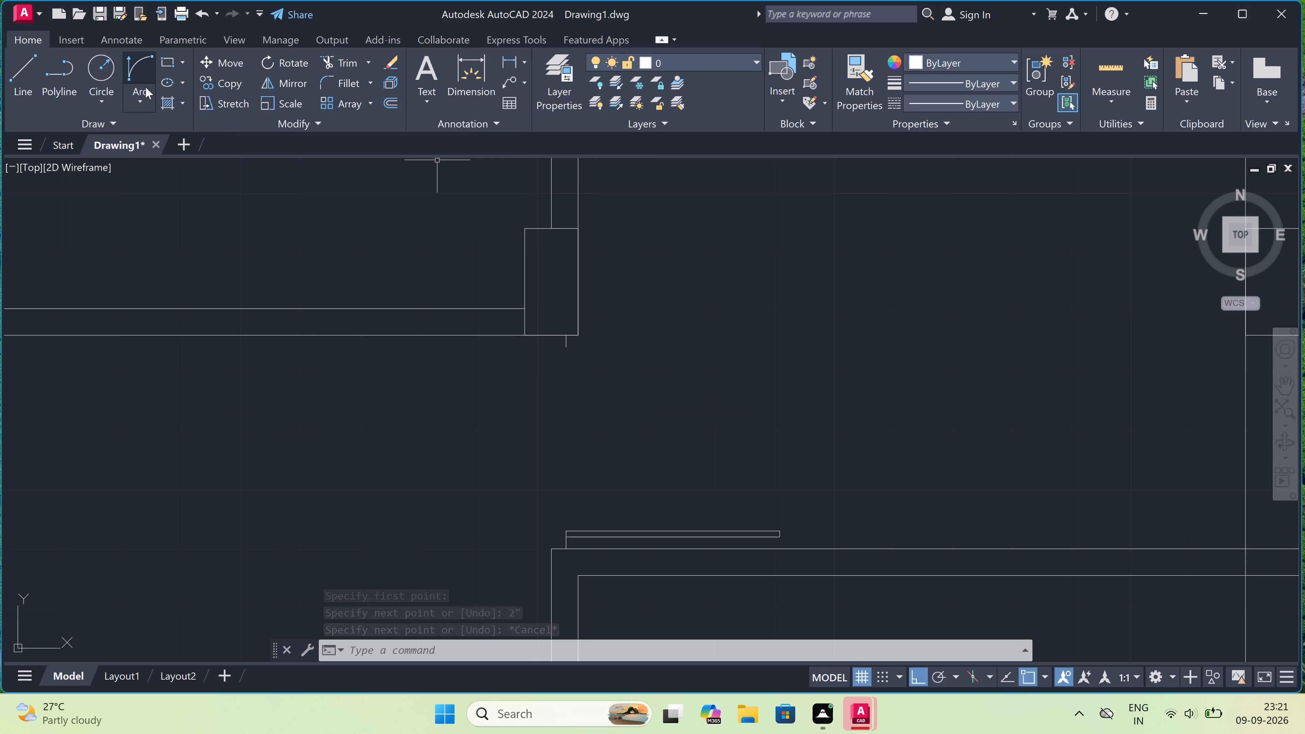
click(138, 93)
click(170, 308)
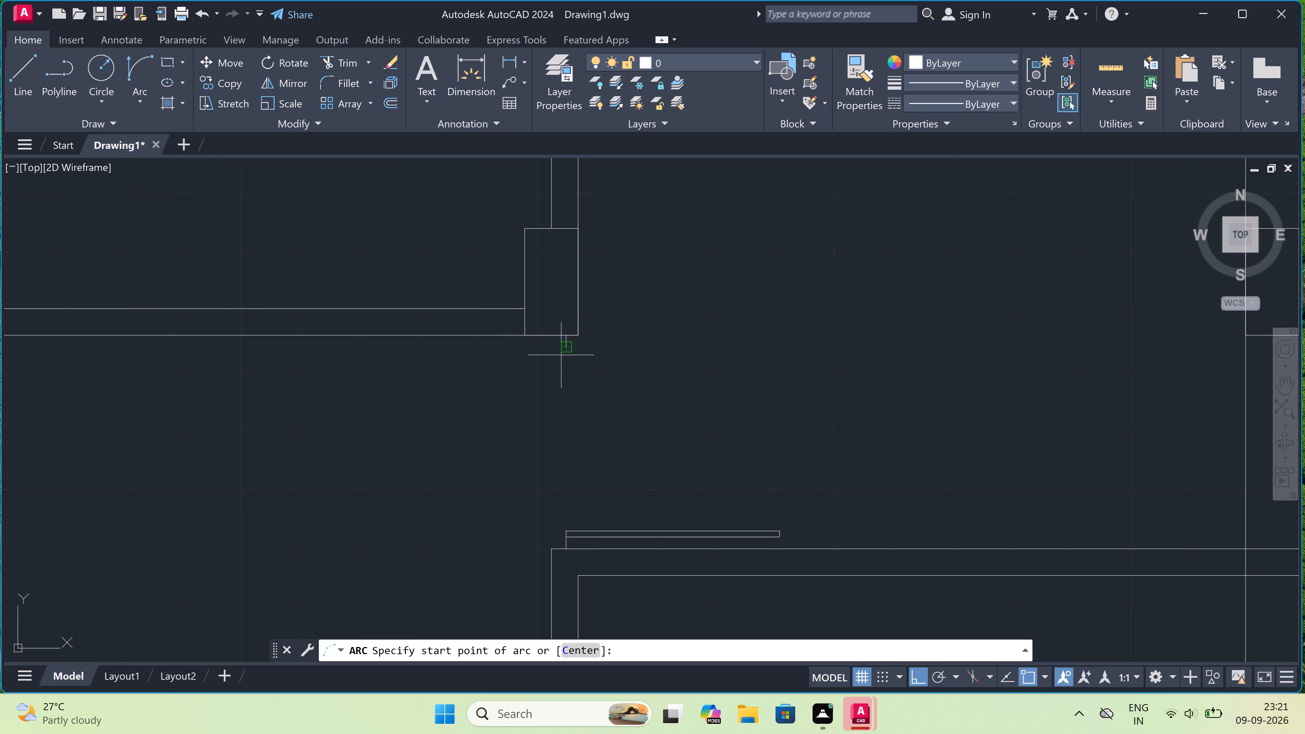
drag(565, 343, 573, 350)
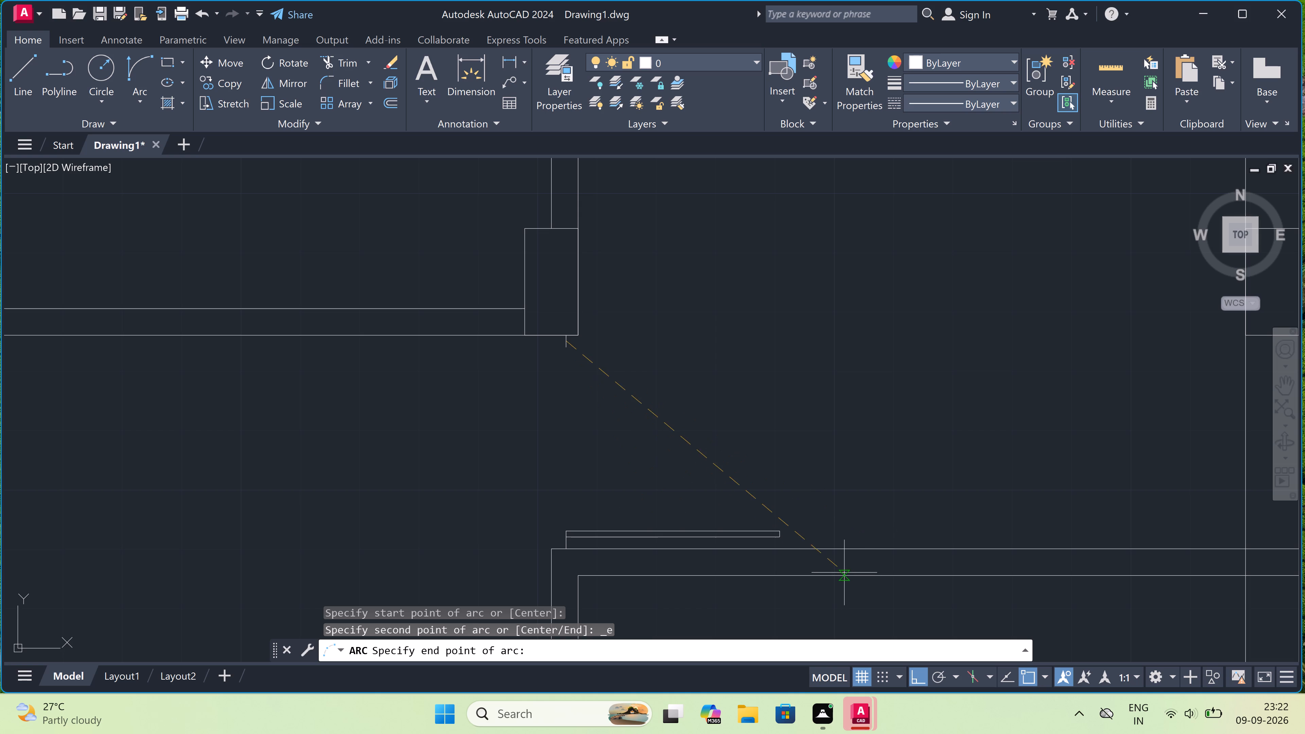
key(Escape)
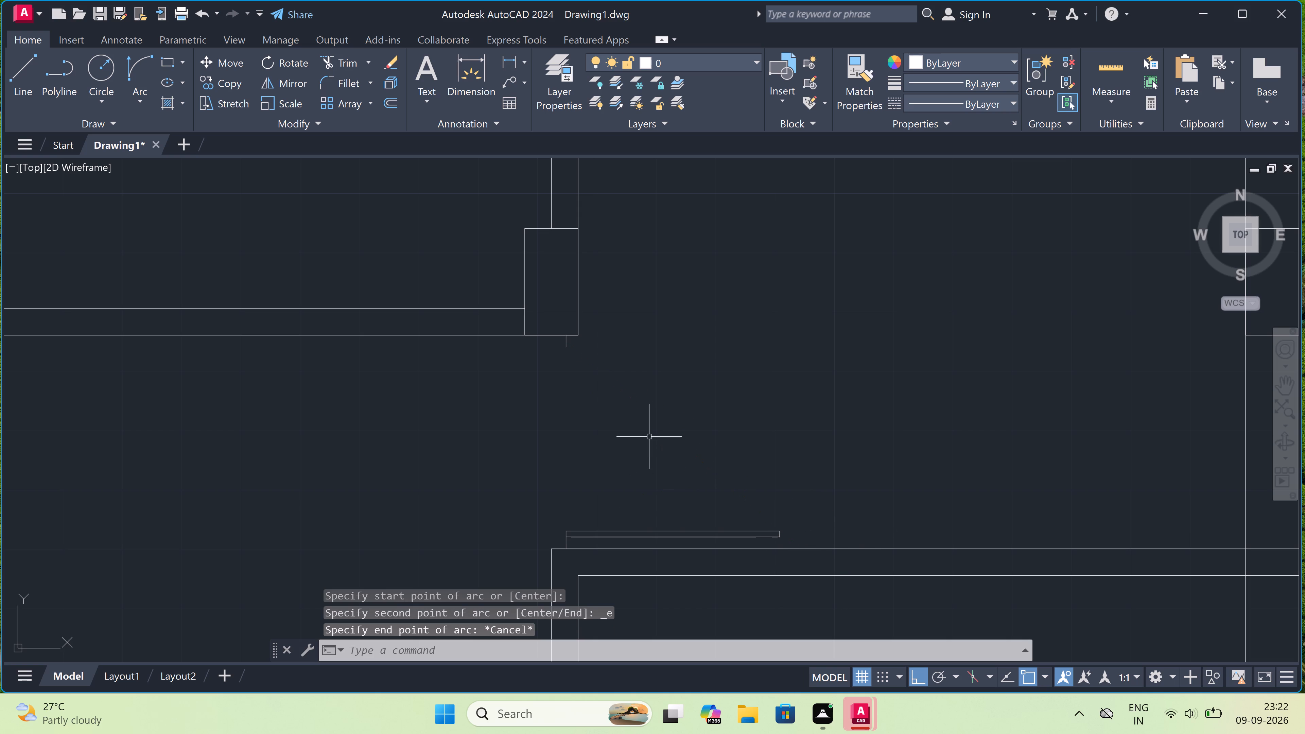
Draw a three-point arc from the column jamb line's lower end through the door leaf's outer end, ending west of the opening.
scroll(626, 405, up, 2)
scroll(612, 394, down, 1)
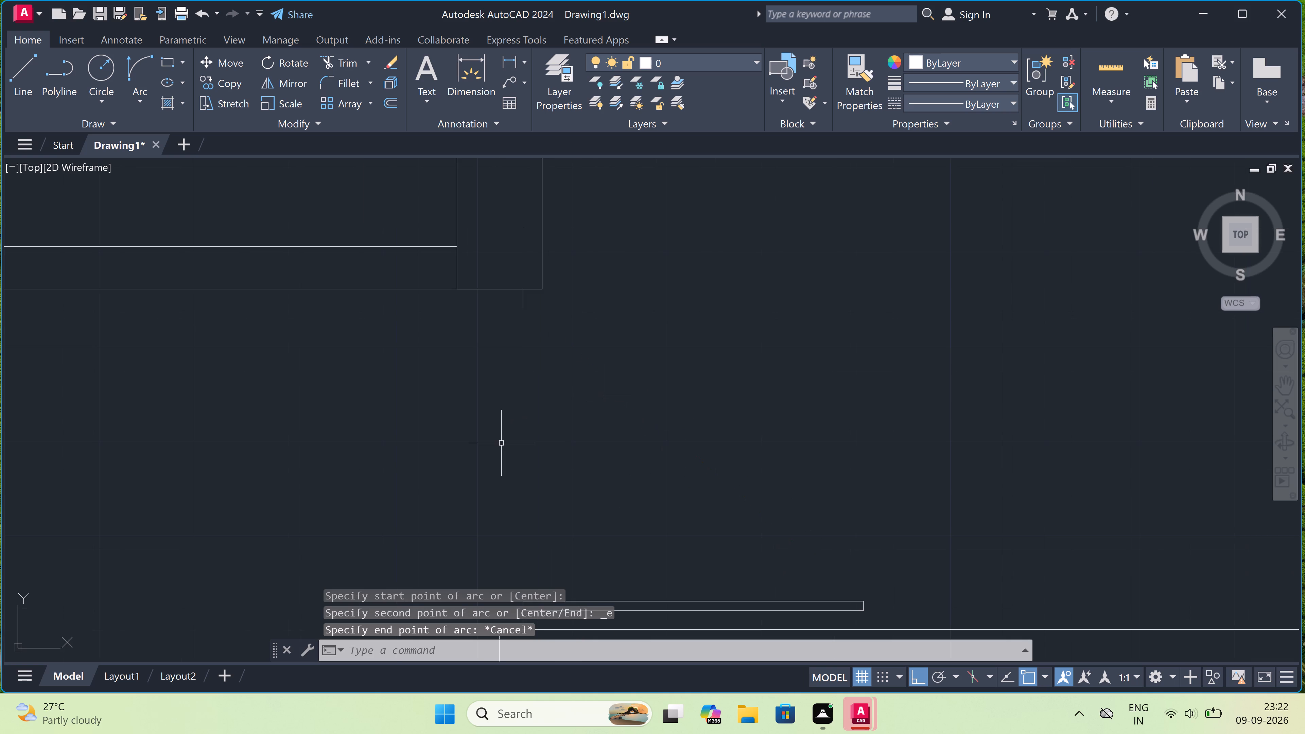
key(space)
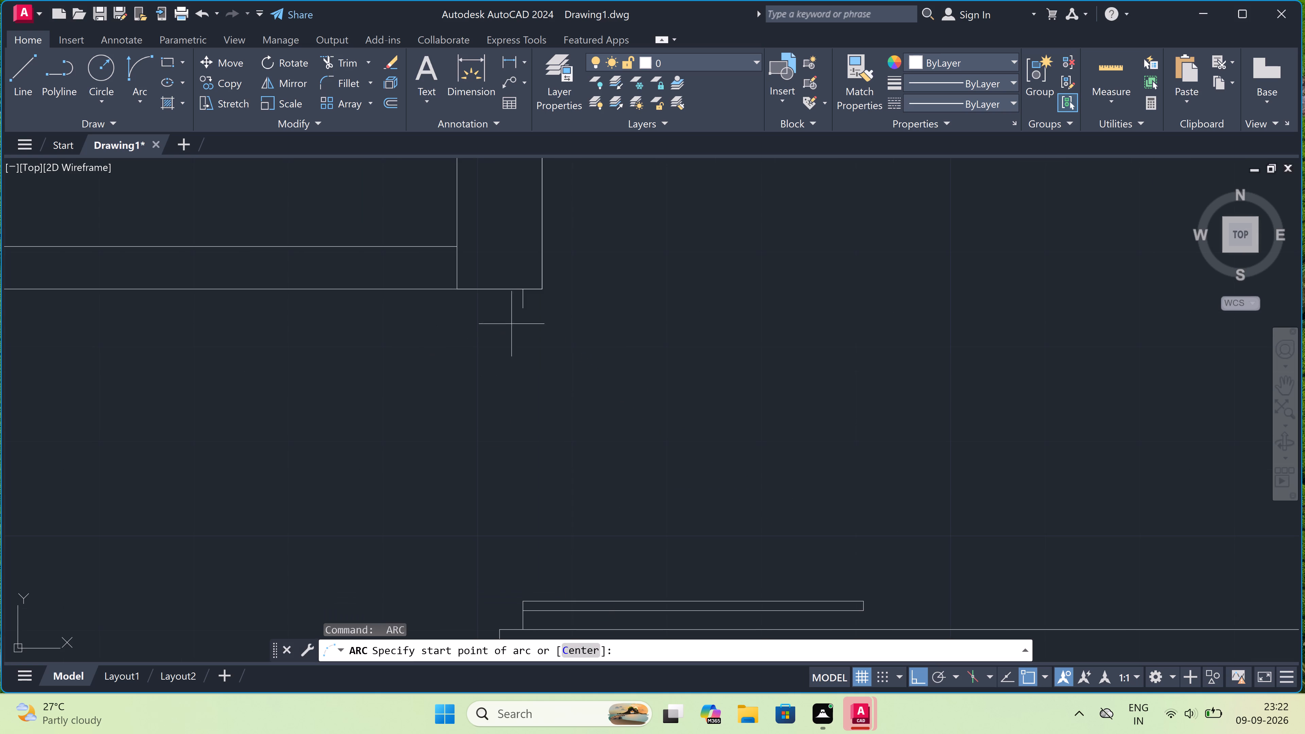
drag(524, 305, 539, 314)
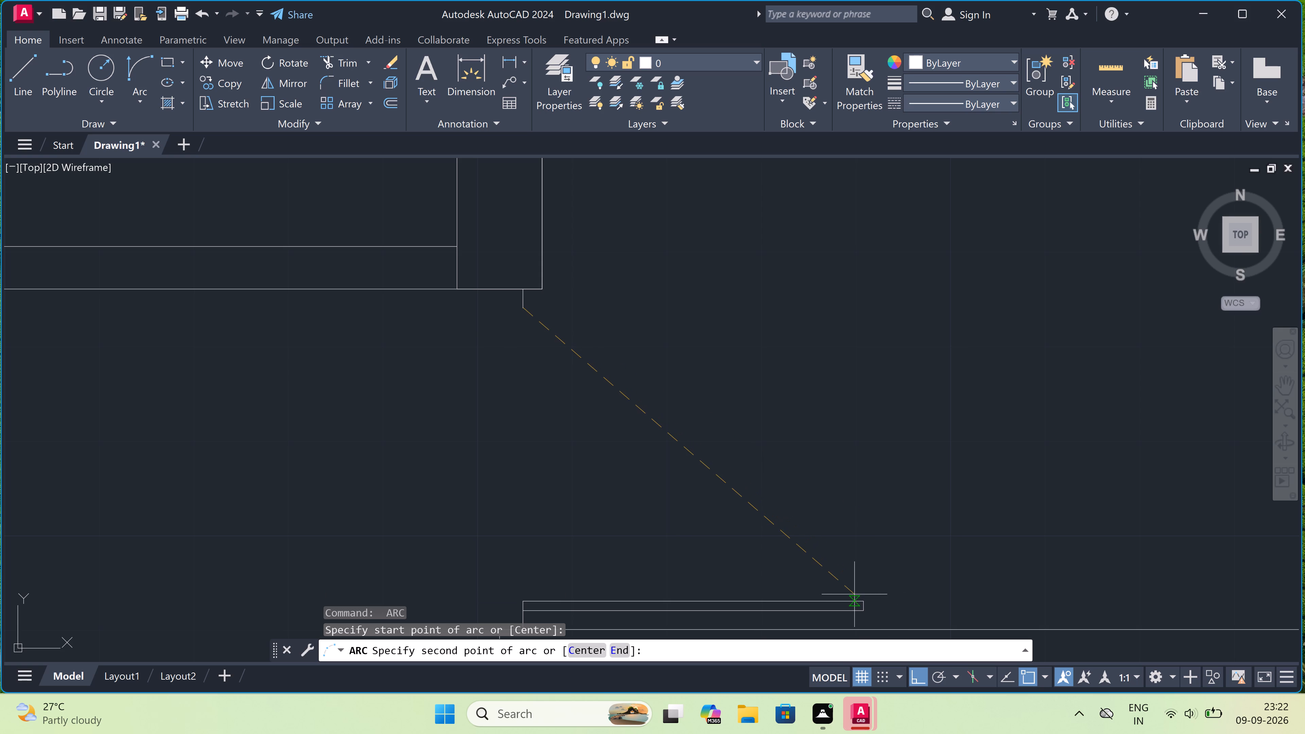
click(868, 604)
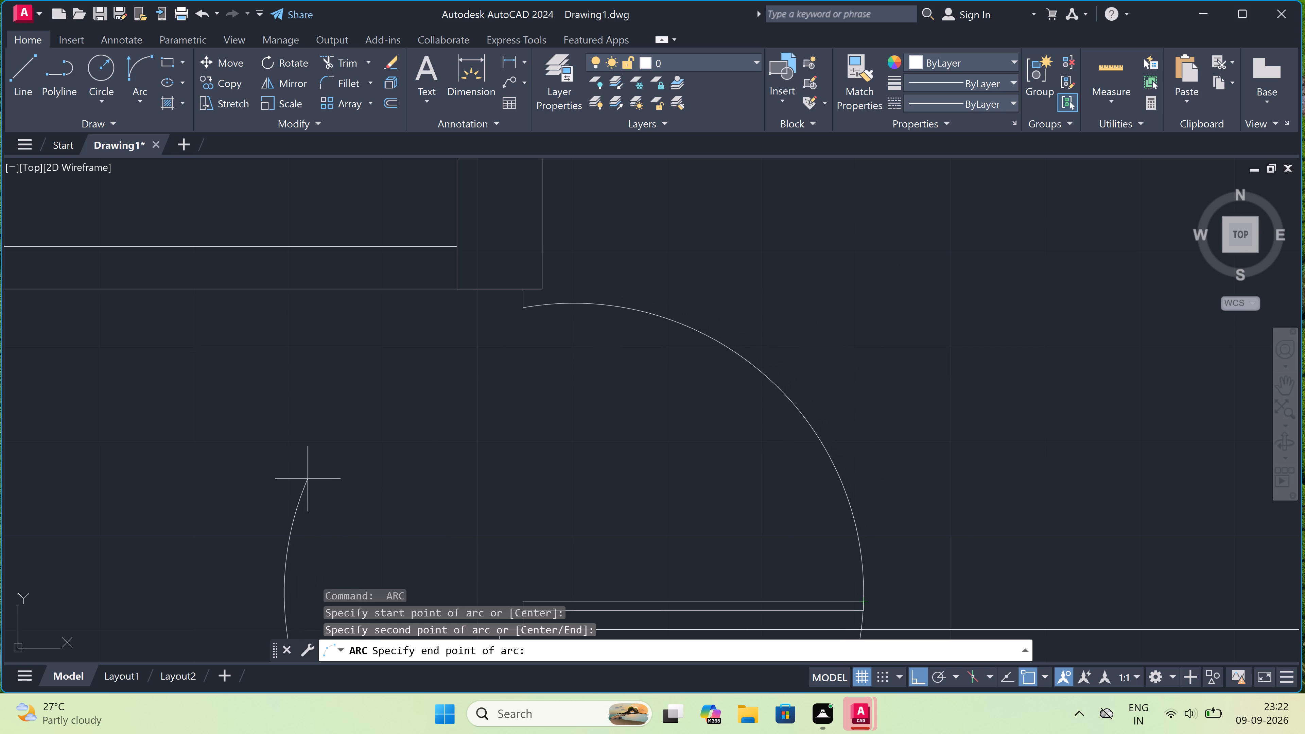
click(330, 466)
scroll(338, 436, down, 4)
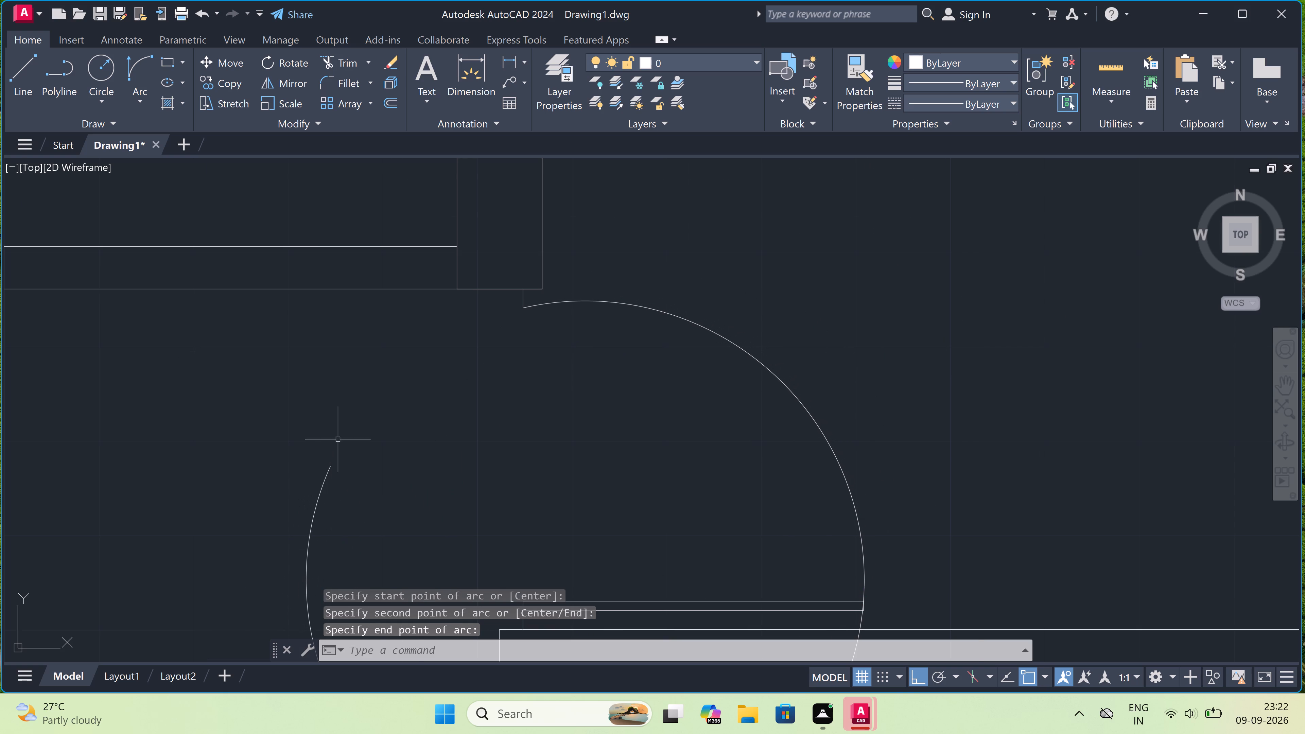
scroll(370, 549, up, 2)
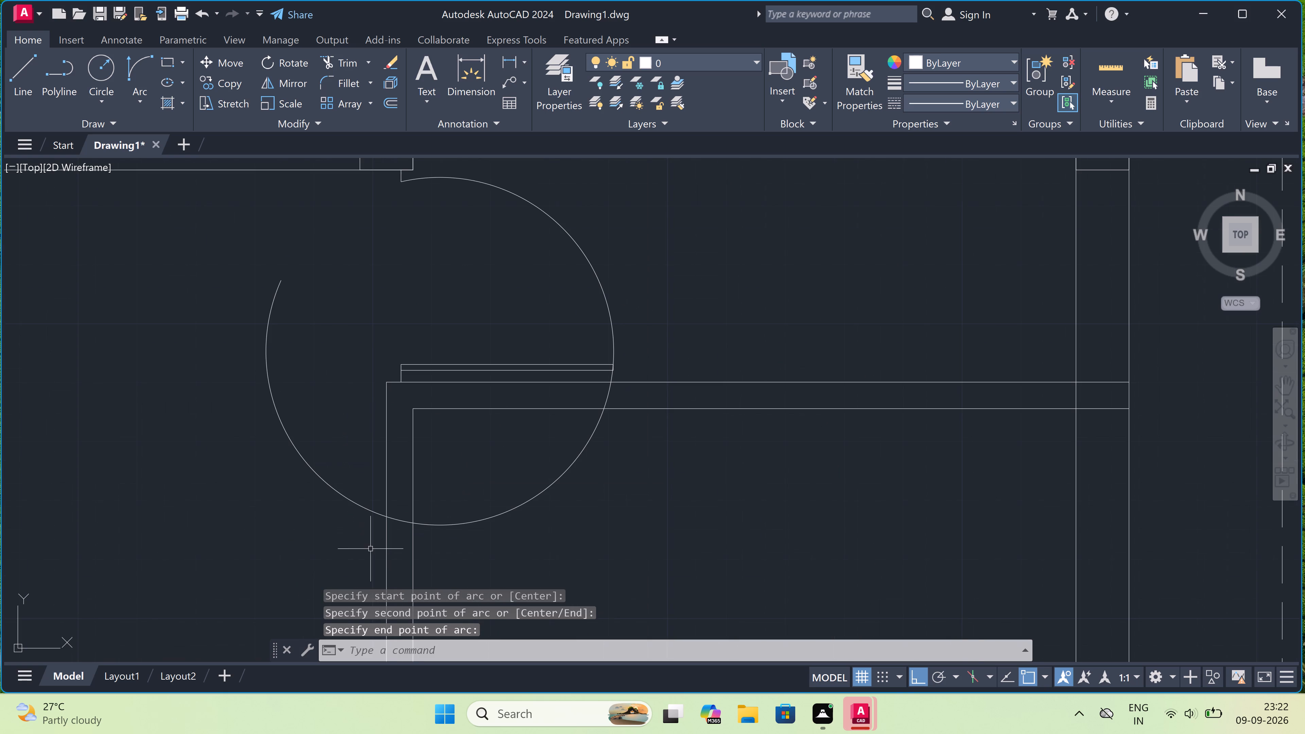
Trim away the swing arc's portions west of the central wall, inside that wall, and in the room south of the new partition.
key(t)
key(r)
key(space)
drag(358, 546, 360, 535)
click(366, 381)
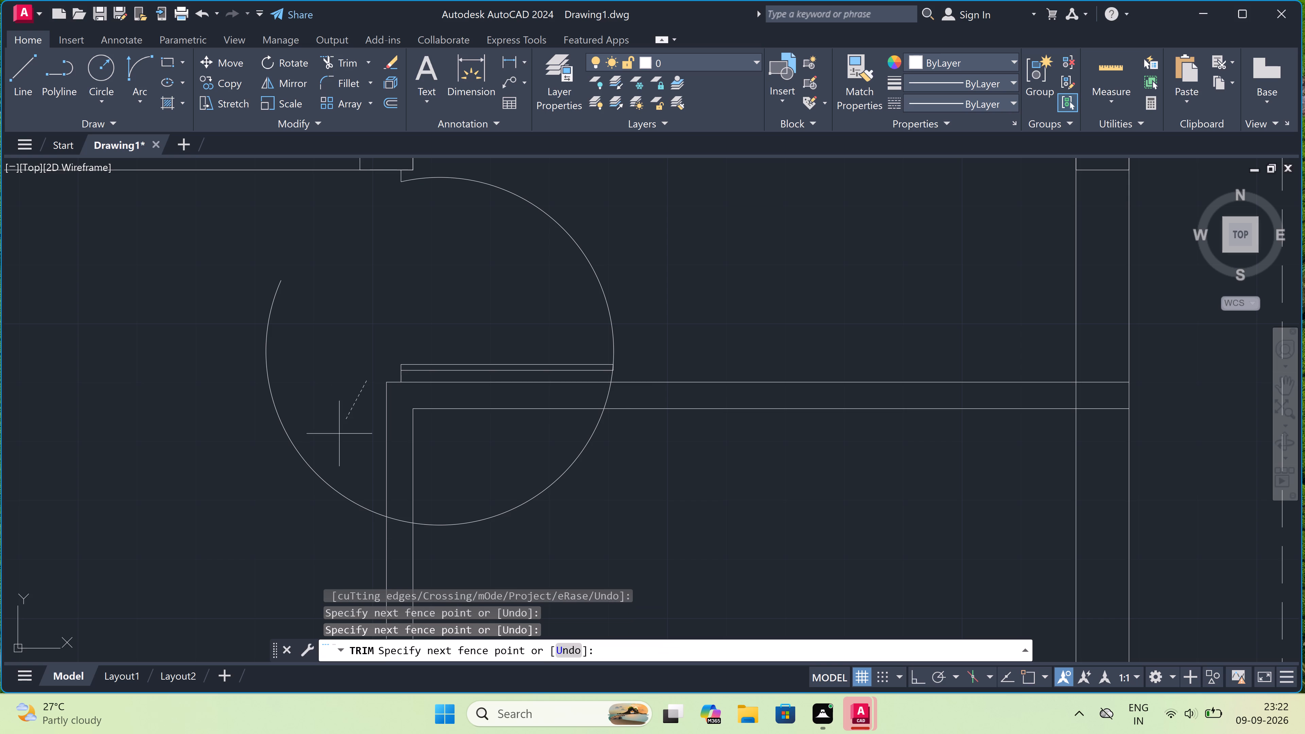
click(278, 544)
drag(440, 515, 447, 525)
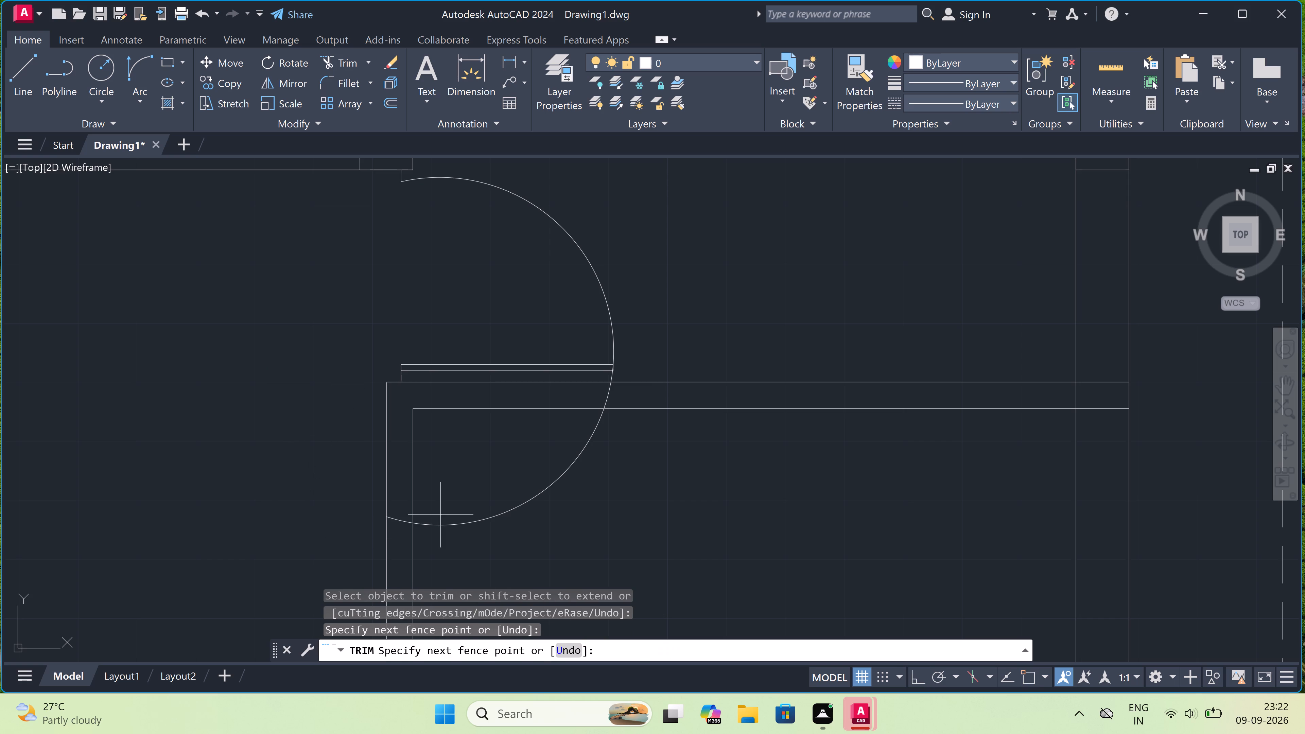
click(511, 582)
scroll(377, 547, up, 1)
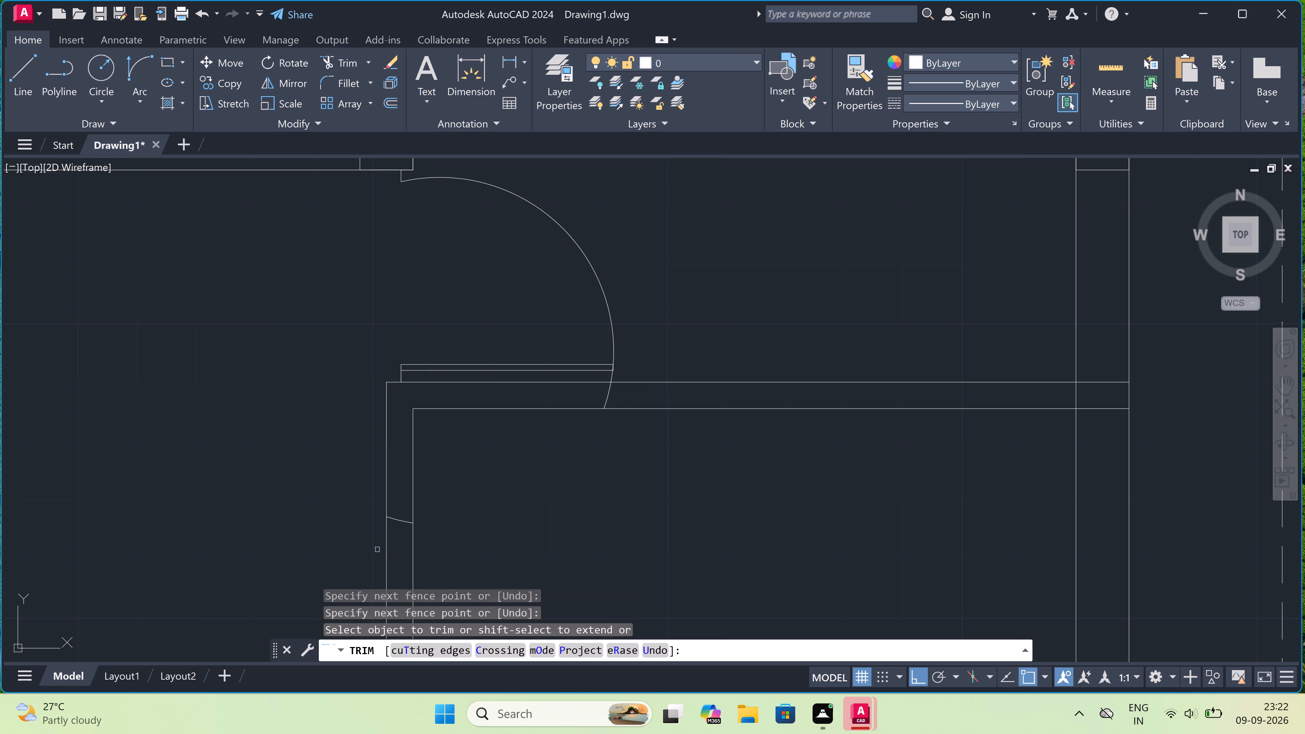
drag(405, 530, 405, 526)
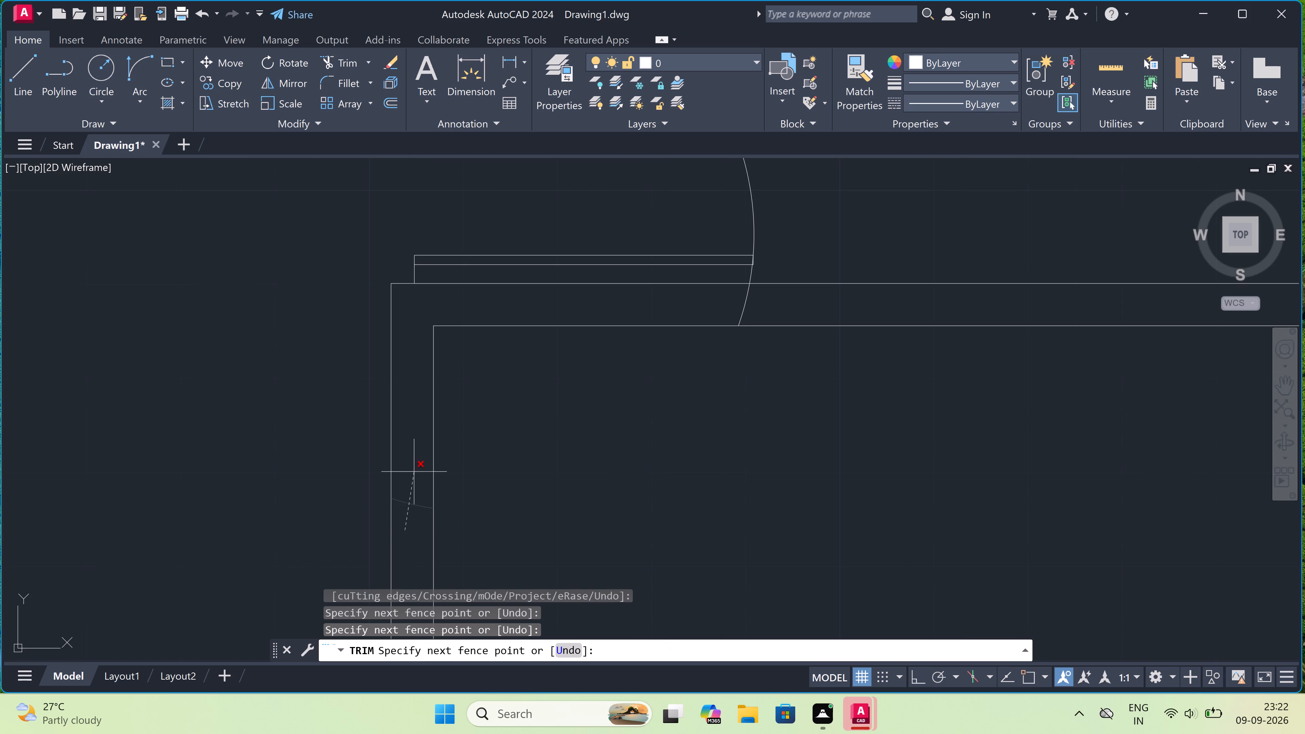
click(414, 472)
Trim the leftover arc pieces between the door leaf and the partition and within the partition's thickness.
scroll(414, 472, down, 4)
scroll(457, 435, up, 5)
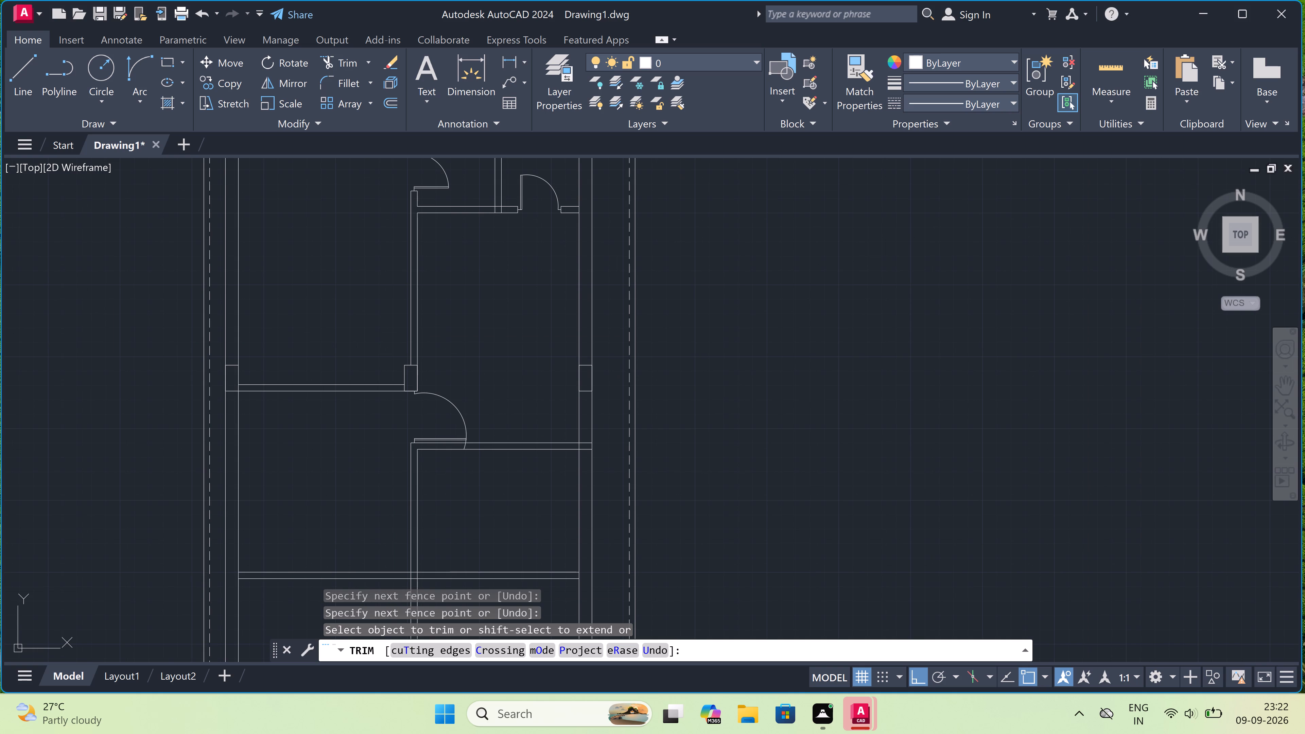
scroll(466, 463, up, 1)
drag(470, 475, 479, 474)
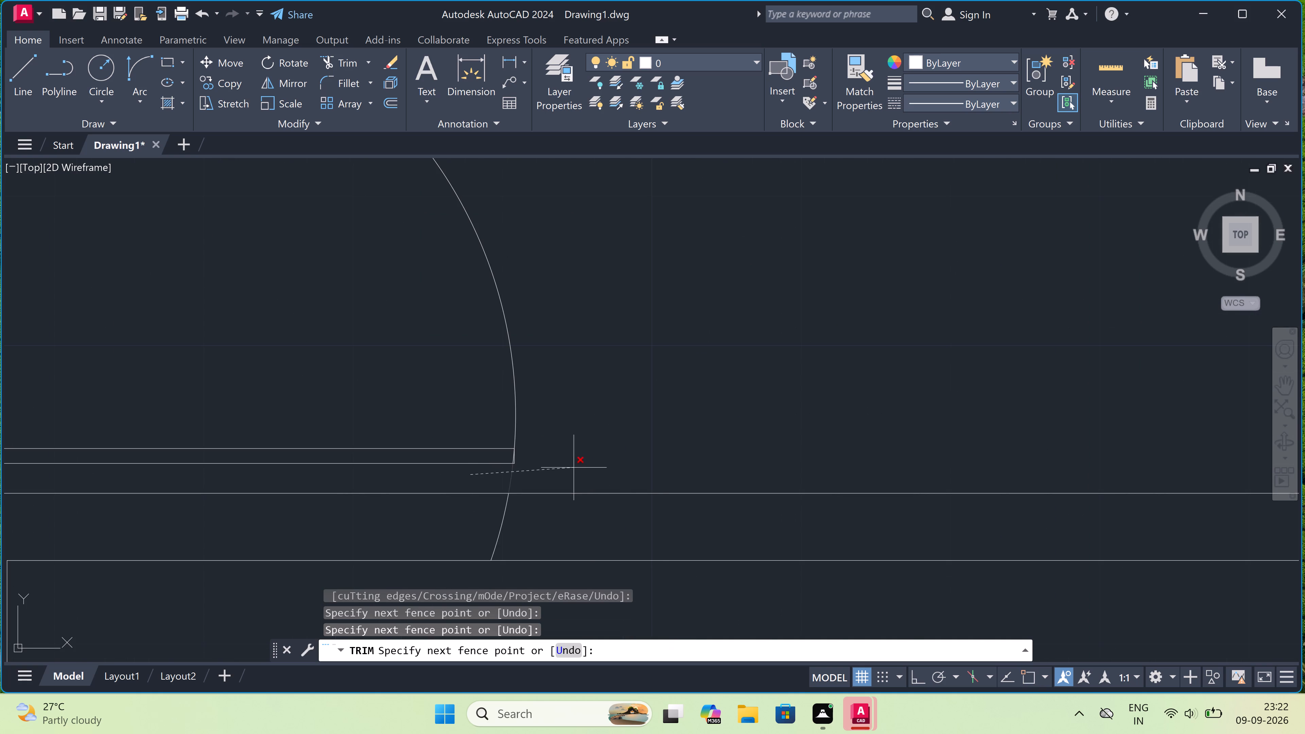
click(581, 466)
click(443, 536)
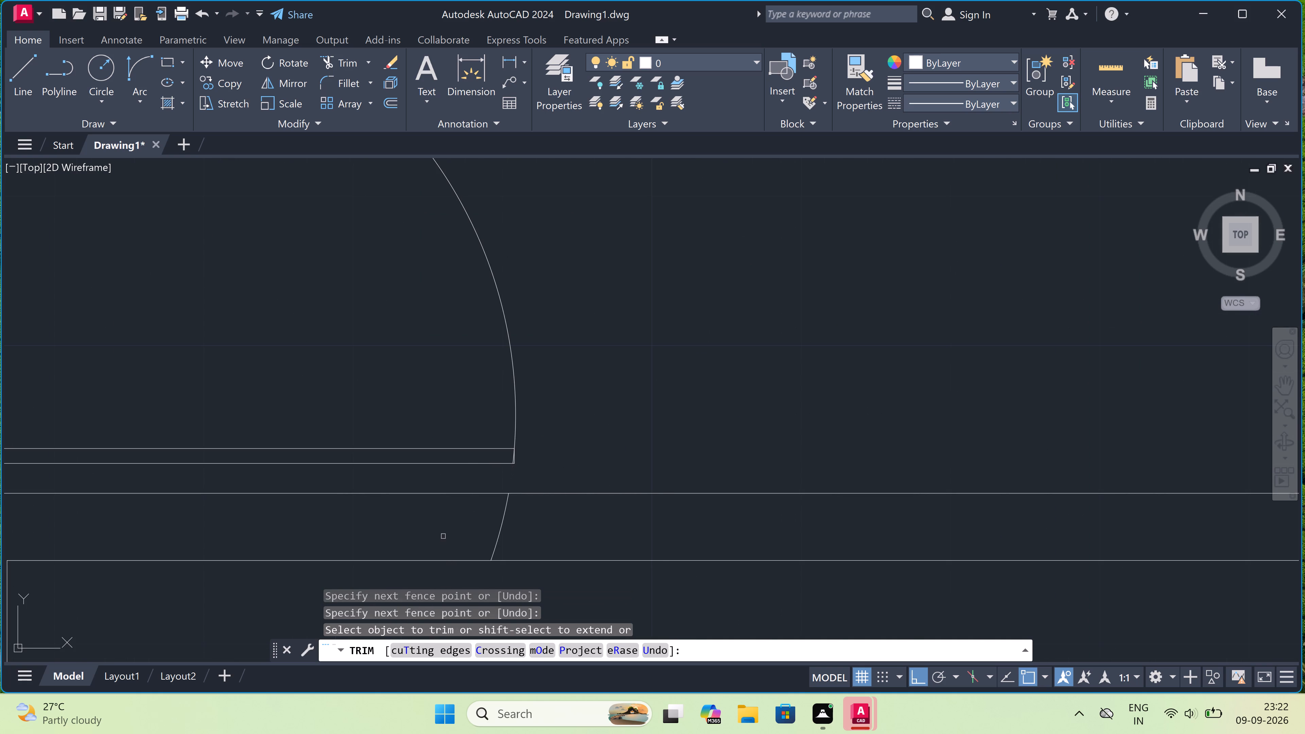
click(617, 517)
scroll(620, 522, down, 3)
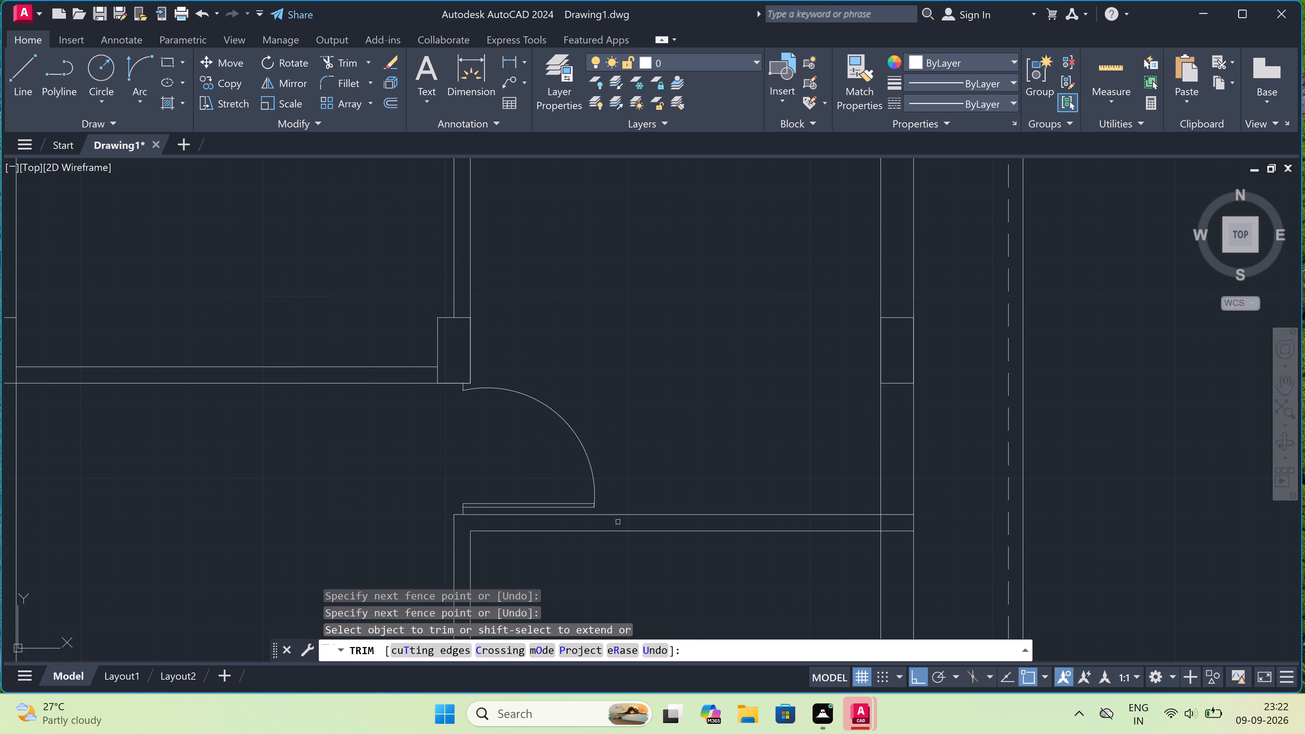
key(Escape)
scroll(497, 411, down, 3)
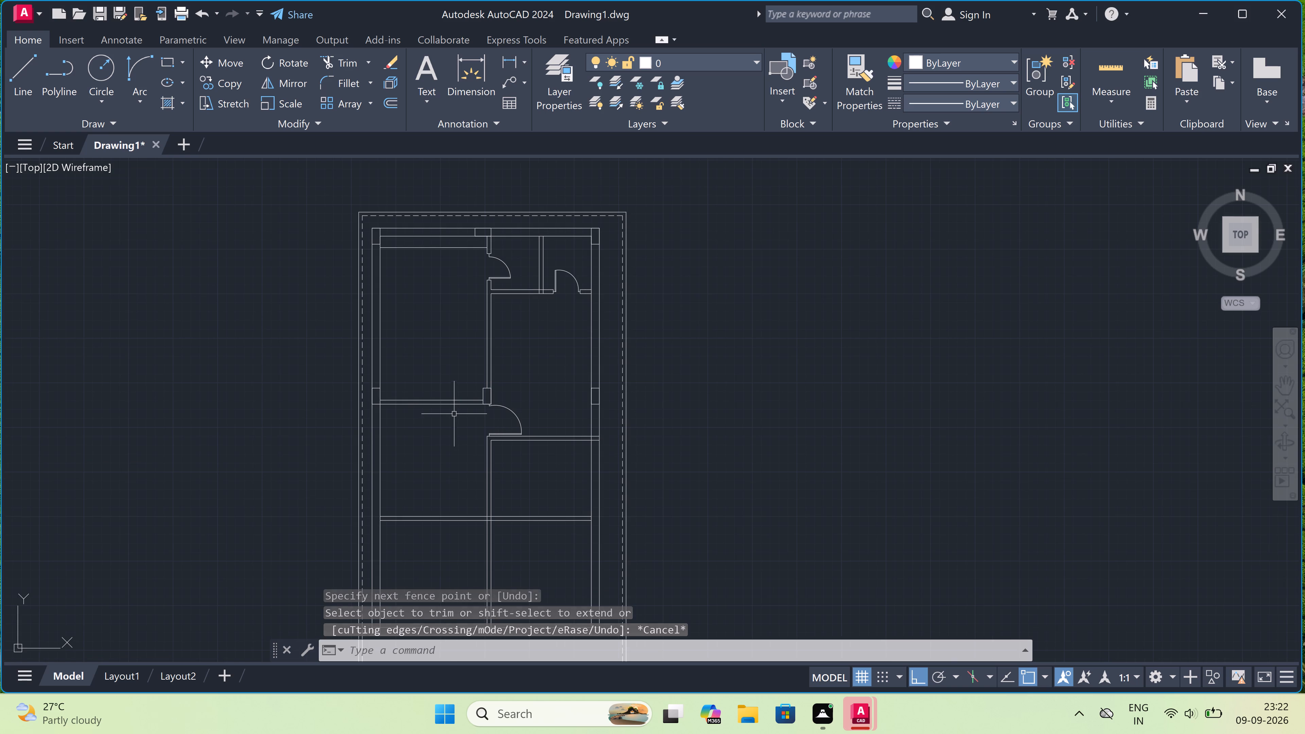
Draw two lines across the partition west of the central column, one near mid-length and one just beside the column.
scroll(411, 399, up, 2)
text(l)
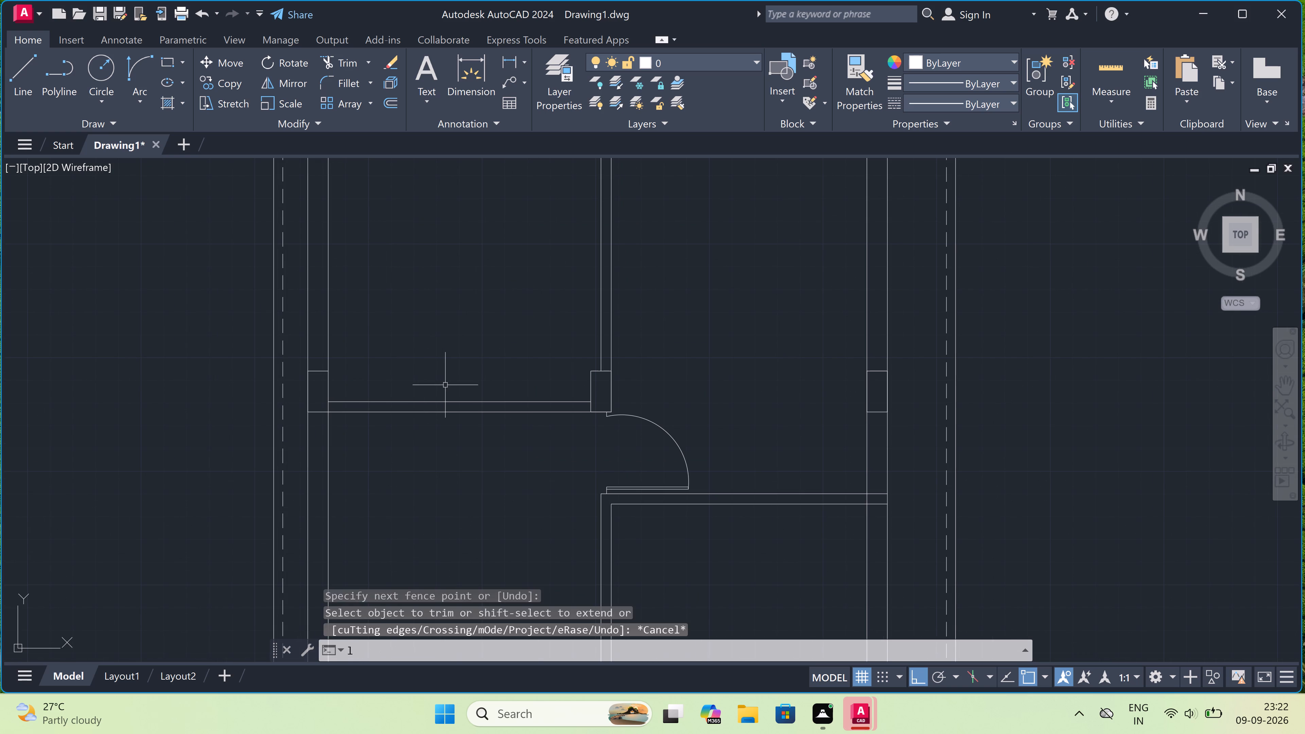
key(space)
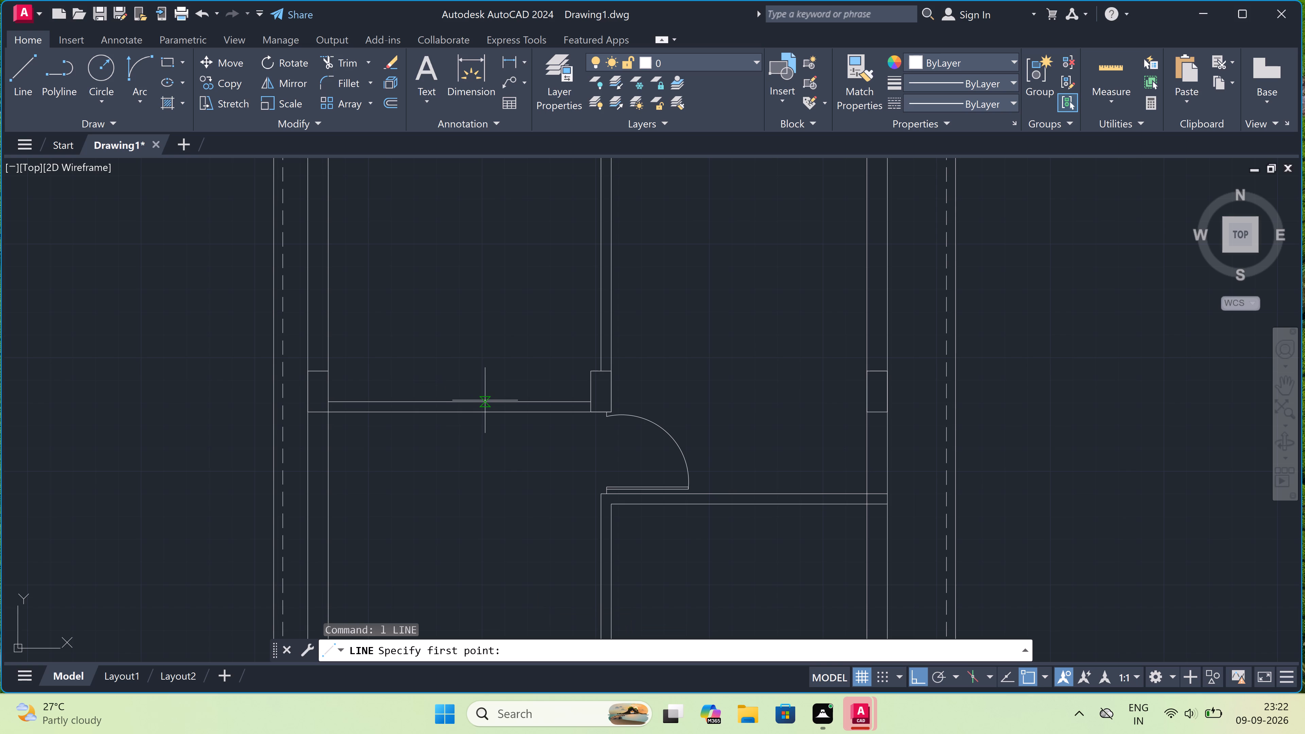
click(485, 400)
click(484, 407)
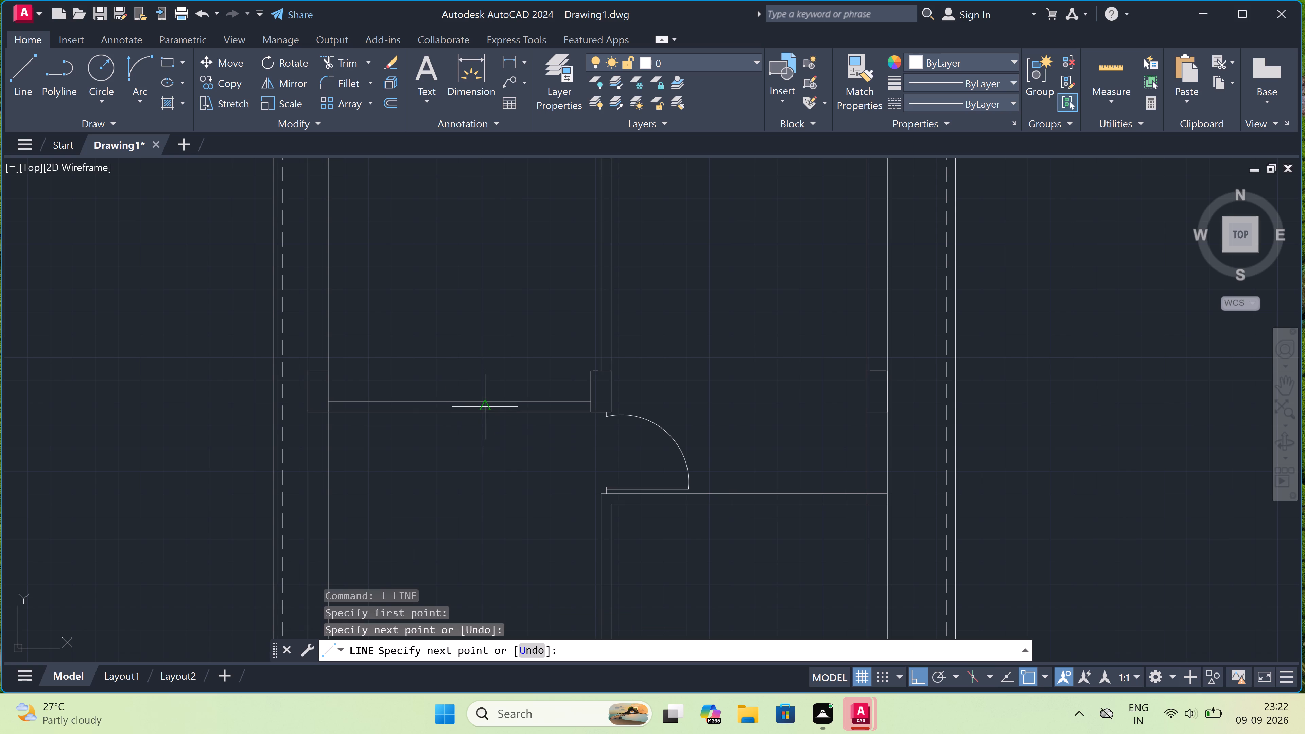
key(Escape)
scroll(484, 407, down, 1)
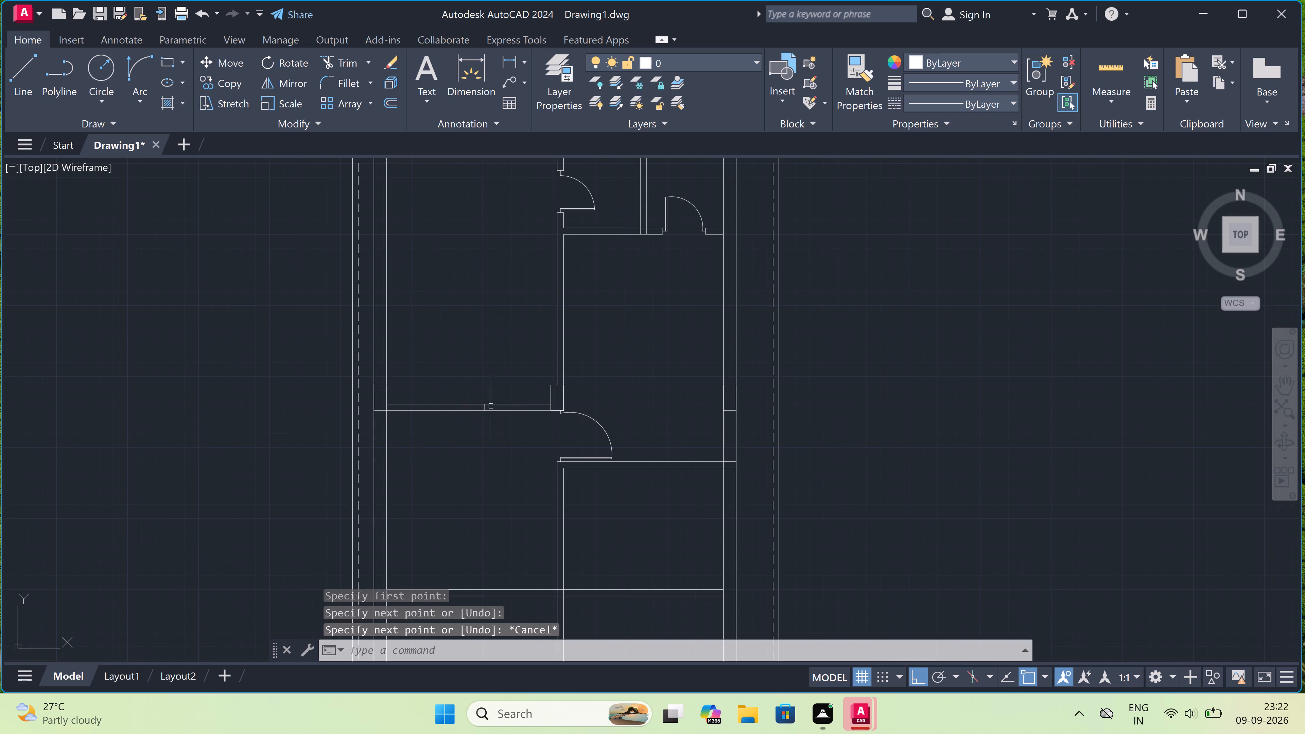
scroll(536, 400, up, 3)
key(l)
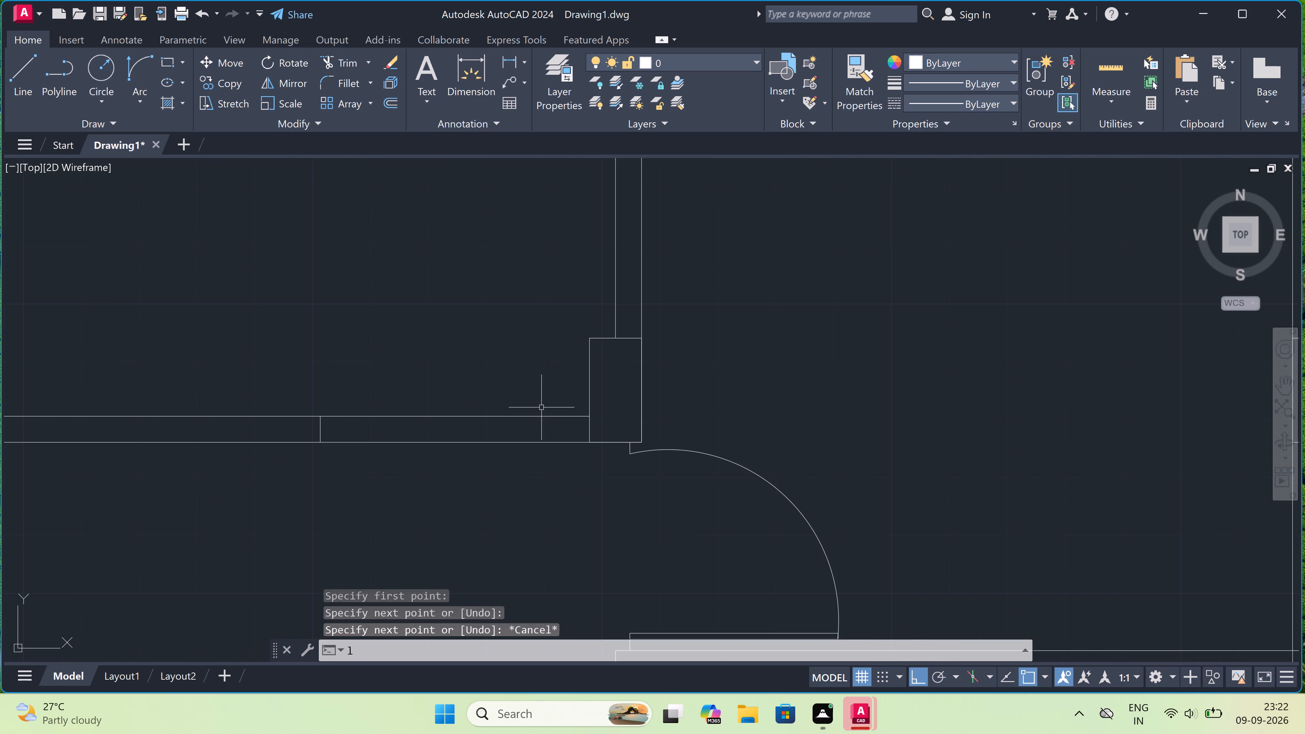
key(space)
click(562, 416)
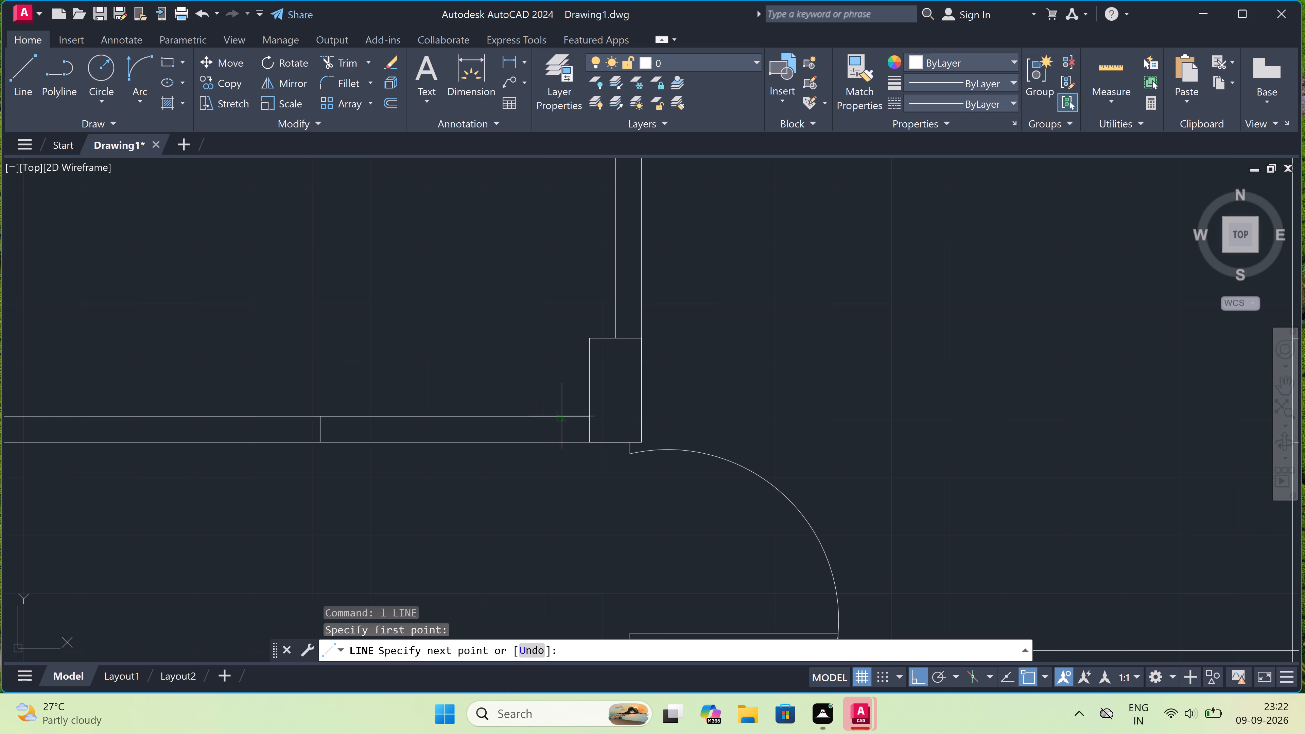
click(564, 441)
key(Escape)
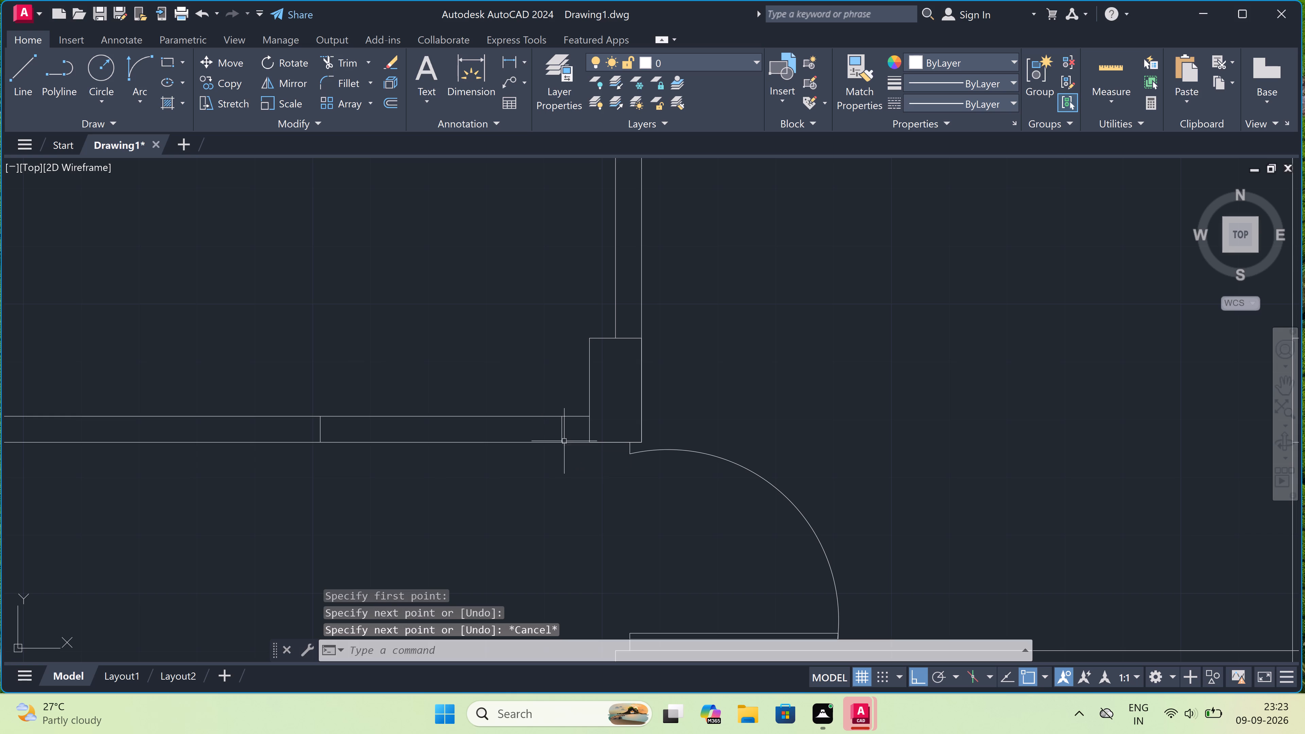
Trim both partition wall lines between the two cross lines to open the doorway west of the central column.
text(tr)
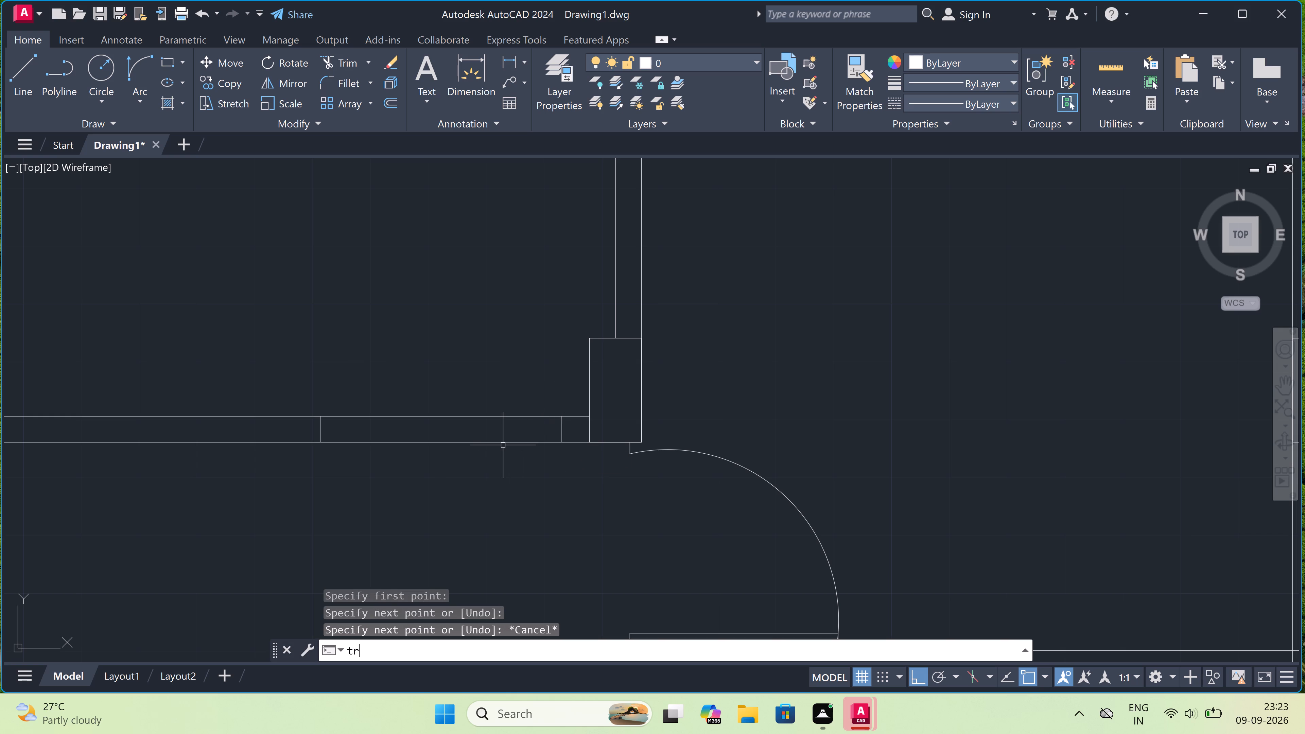
key(space)
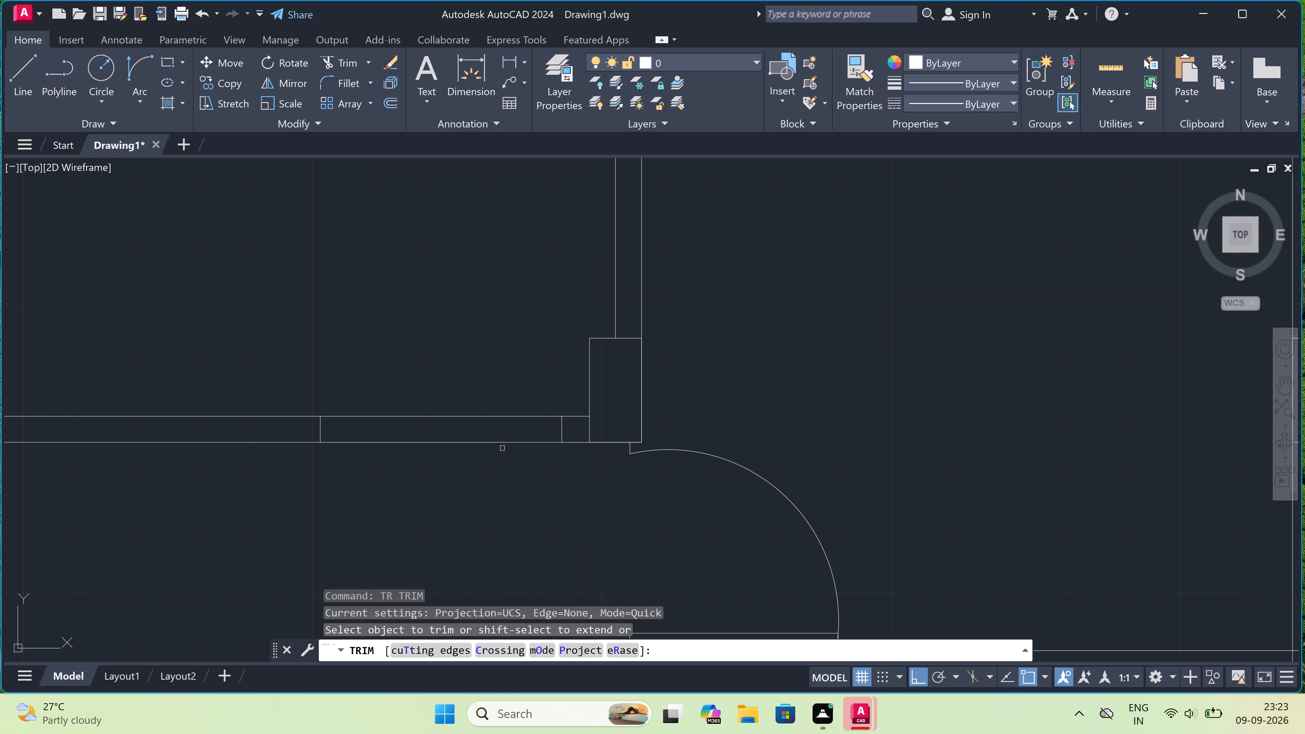
drag(471, 462, 472, 432)
click(474, 378)
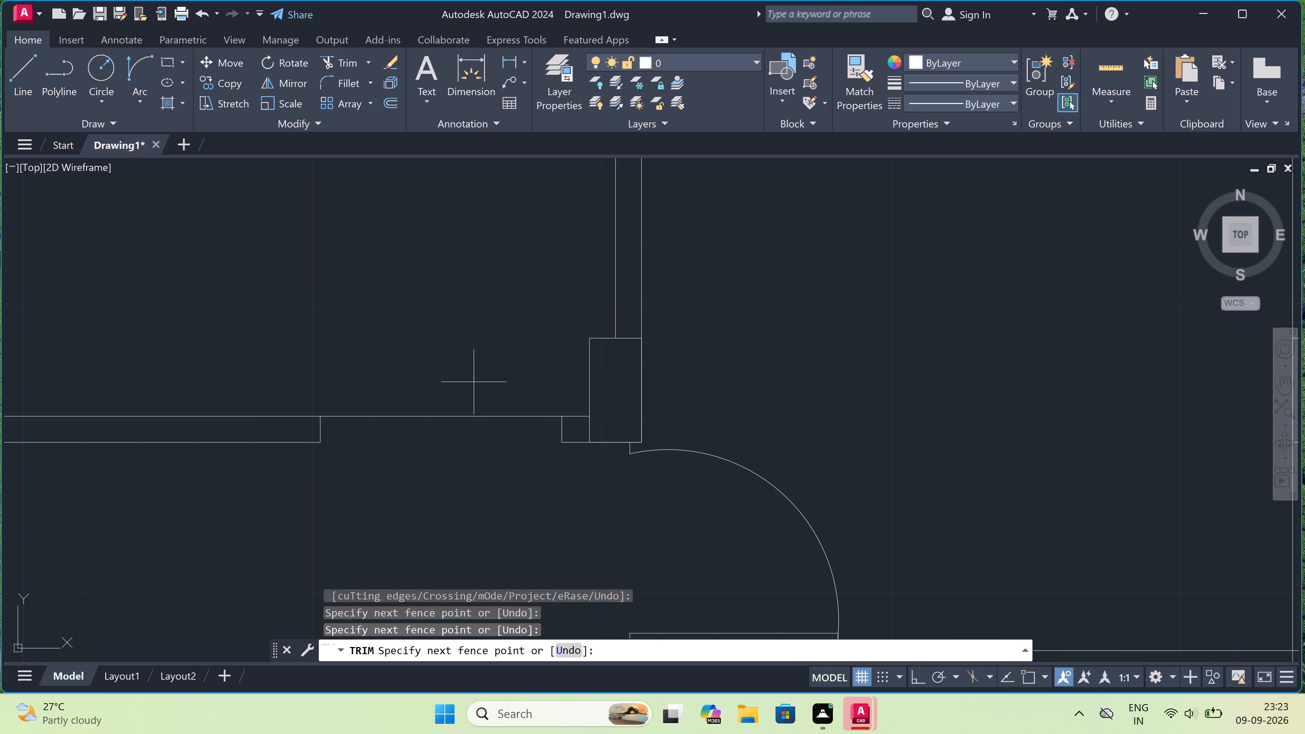
click(468, 448)
key(Escape)
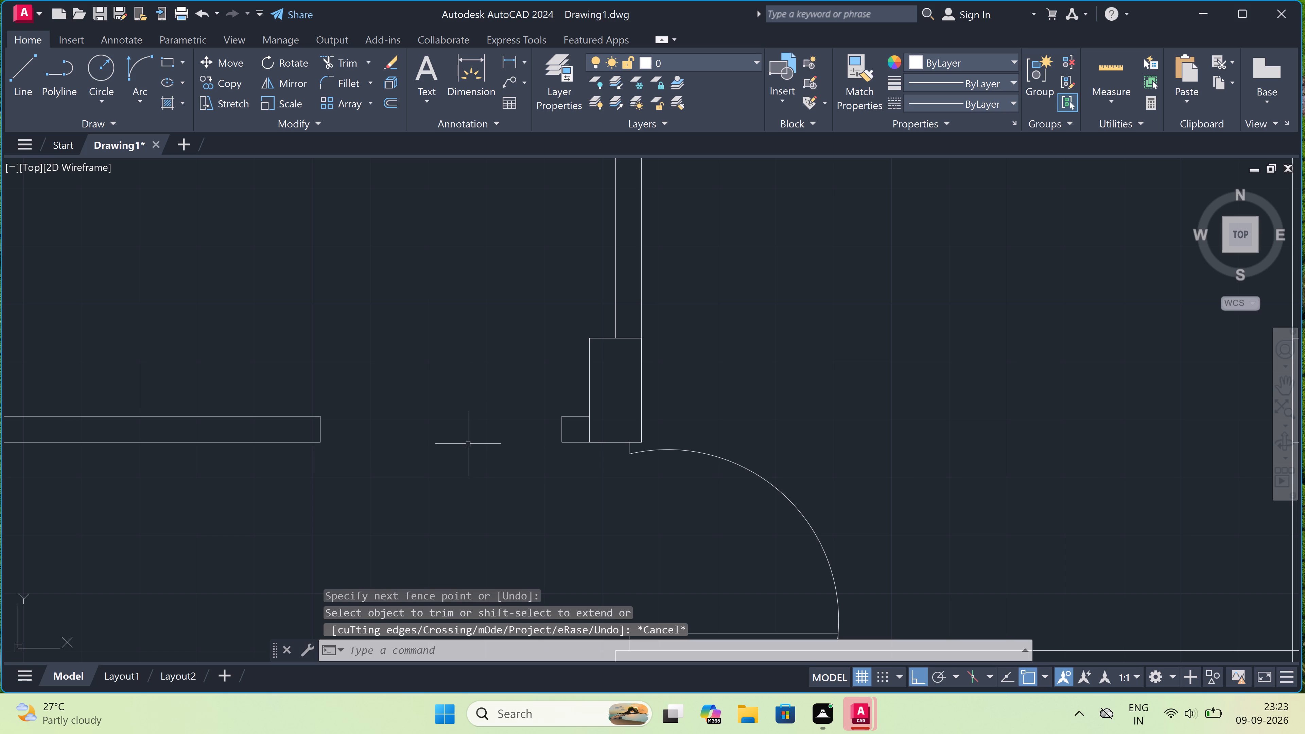
Draw a 2" jamb line west from the opening's east end midpoint, plus a closed door leaf 3' long northward and 1" thick.
key(l)
key(space)
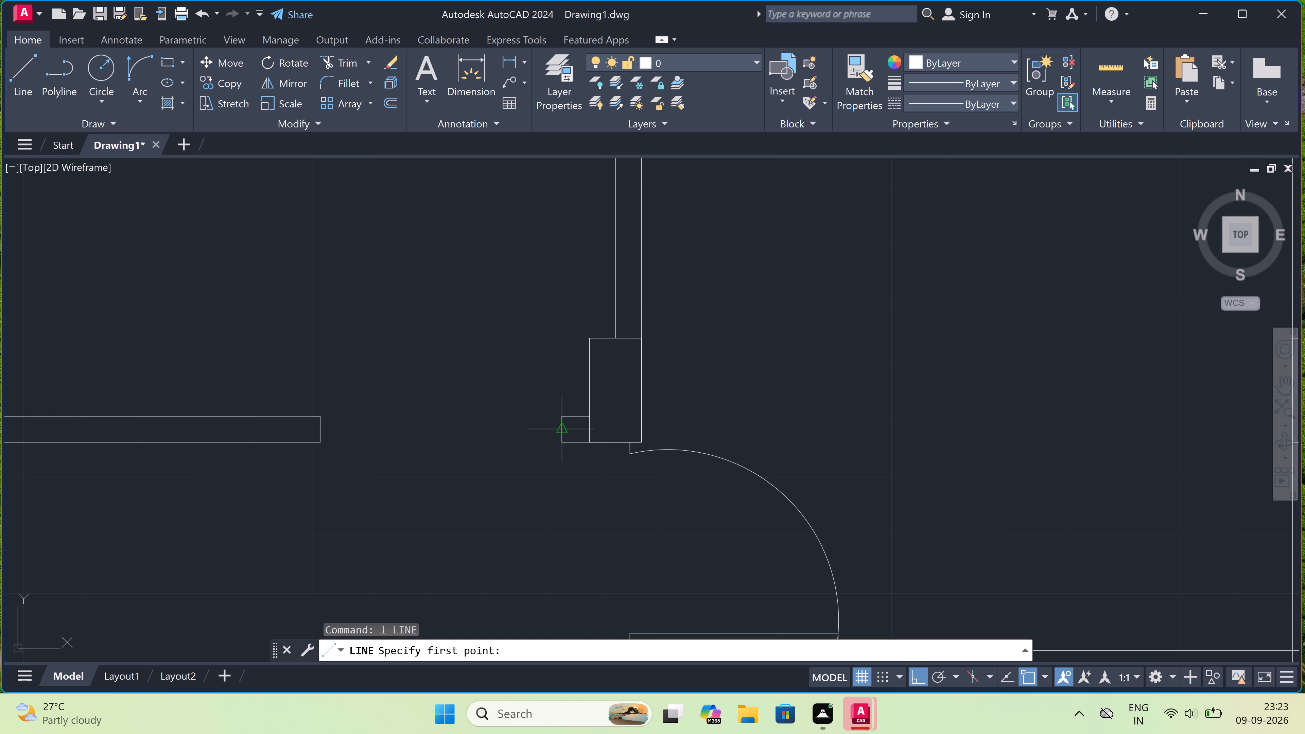
drag(561, 429, 554, 430)
text(2")
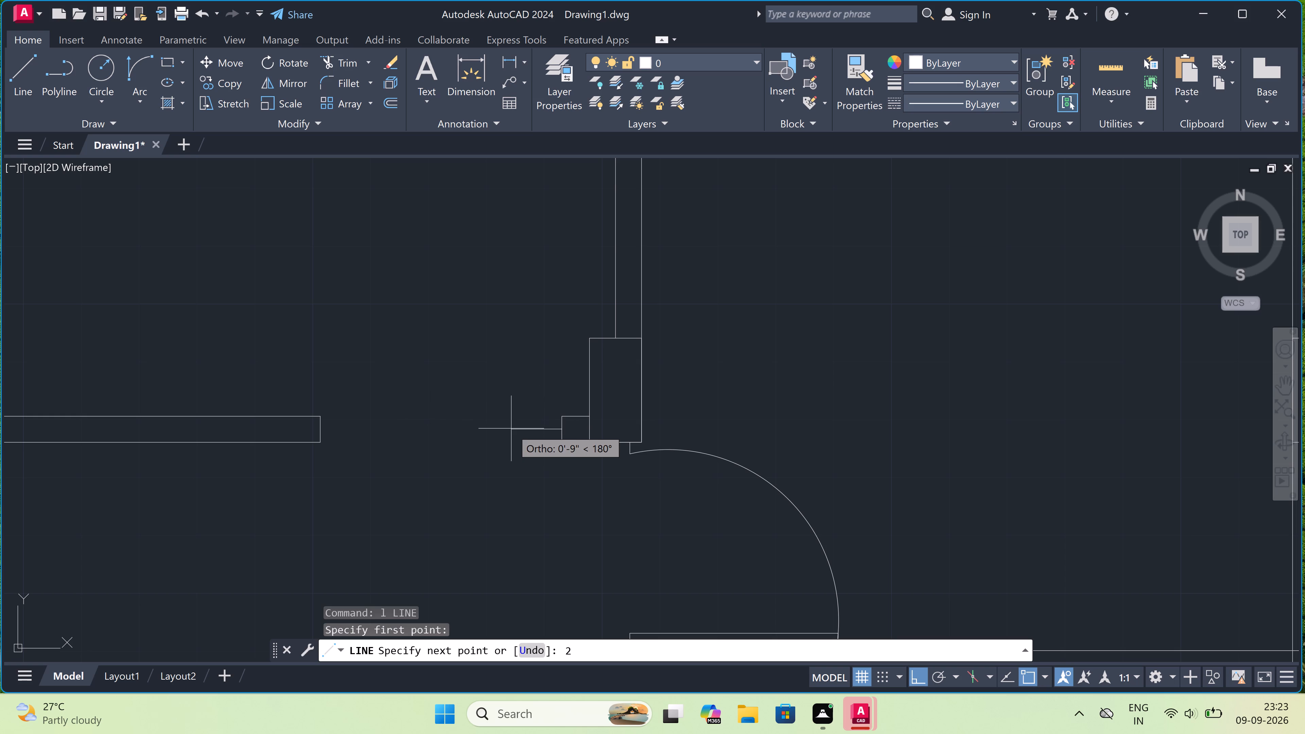
key(space)
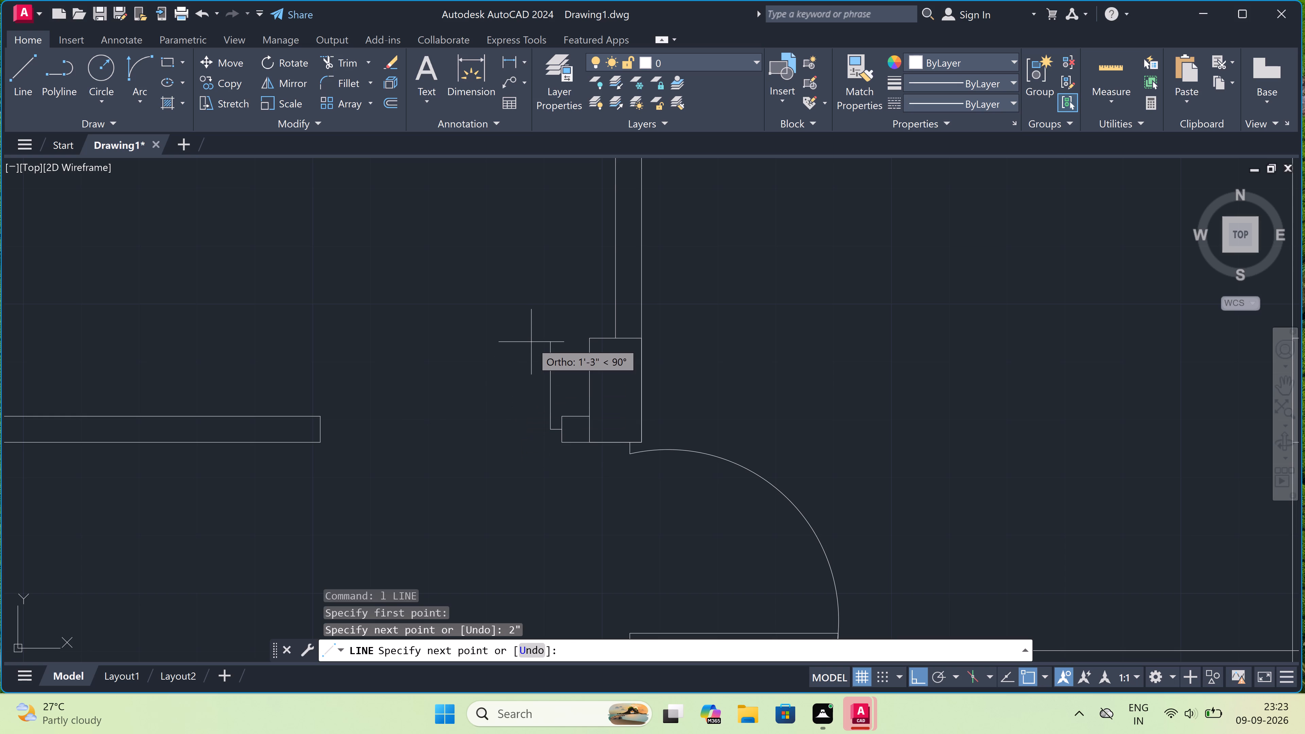
text(3')
key(space)
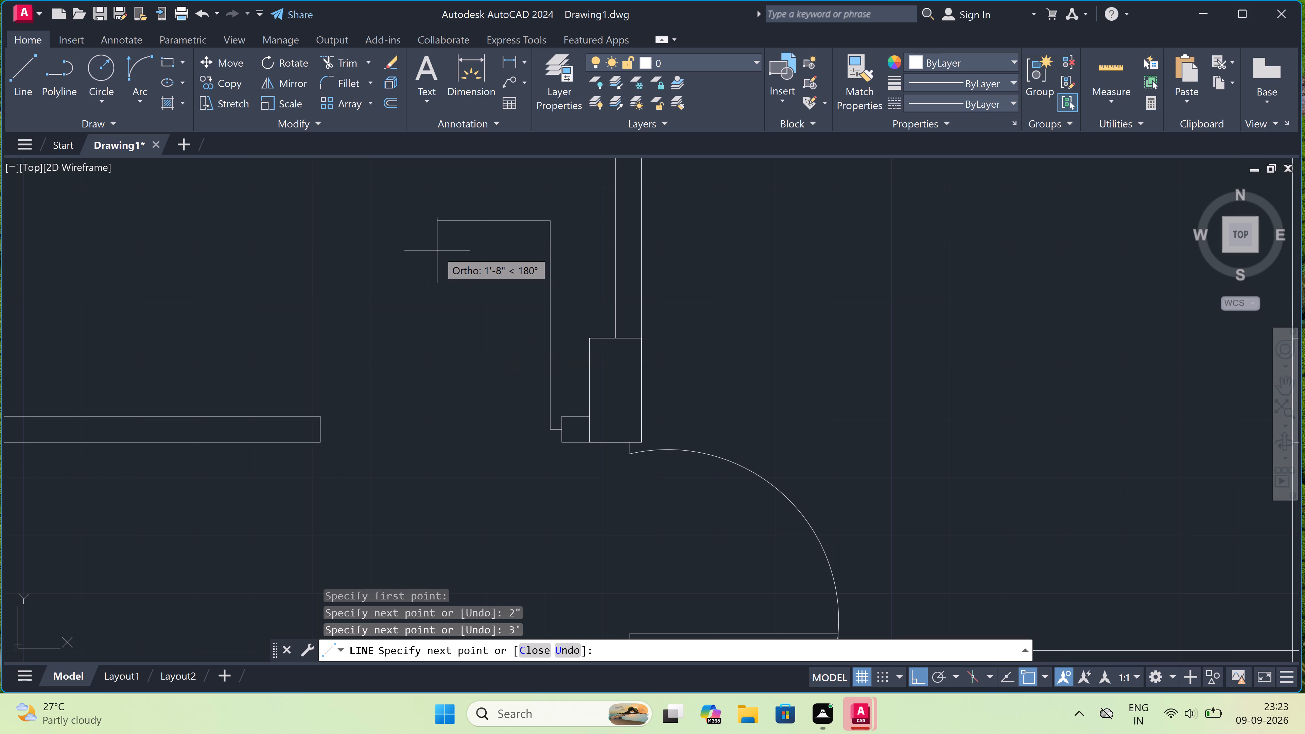
text(1")
key(space)
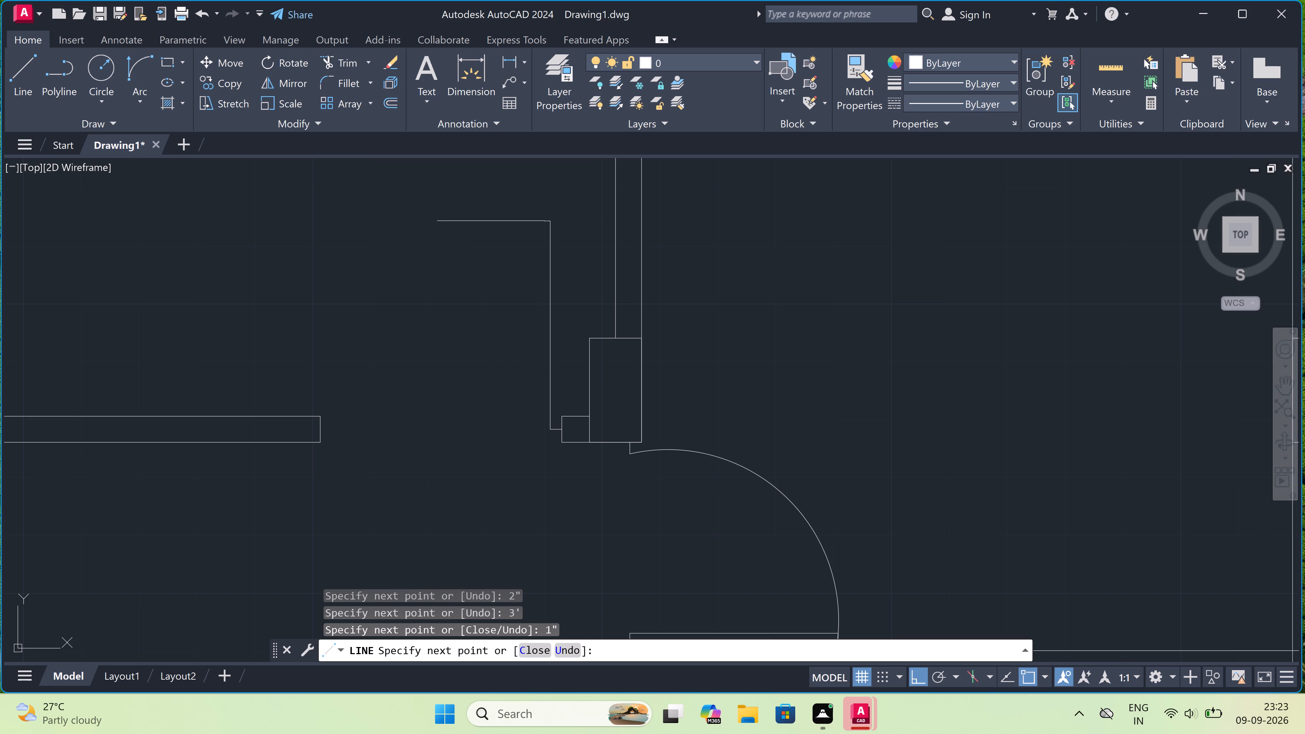
scroll(506, 436, up, 3)
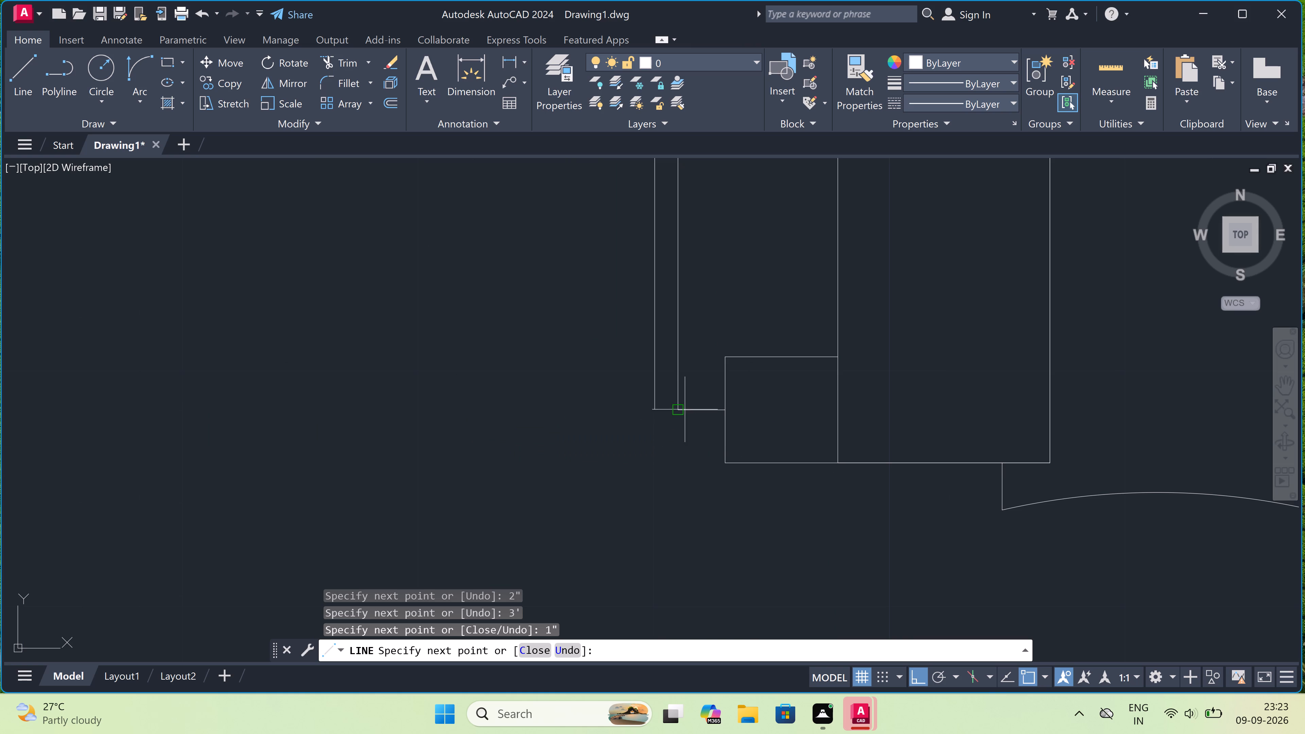
click(654, 410)
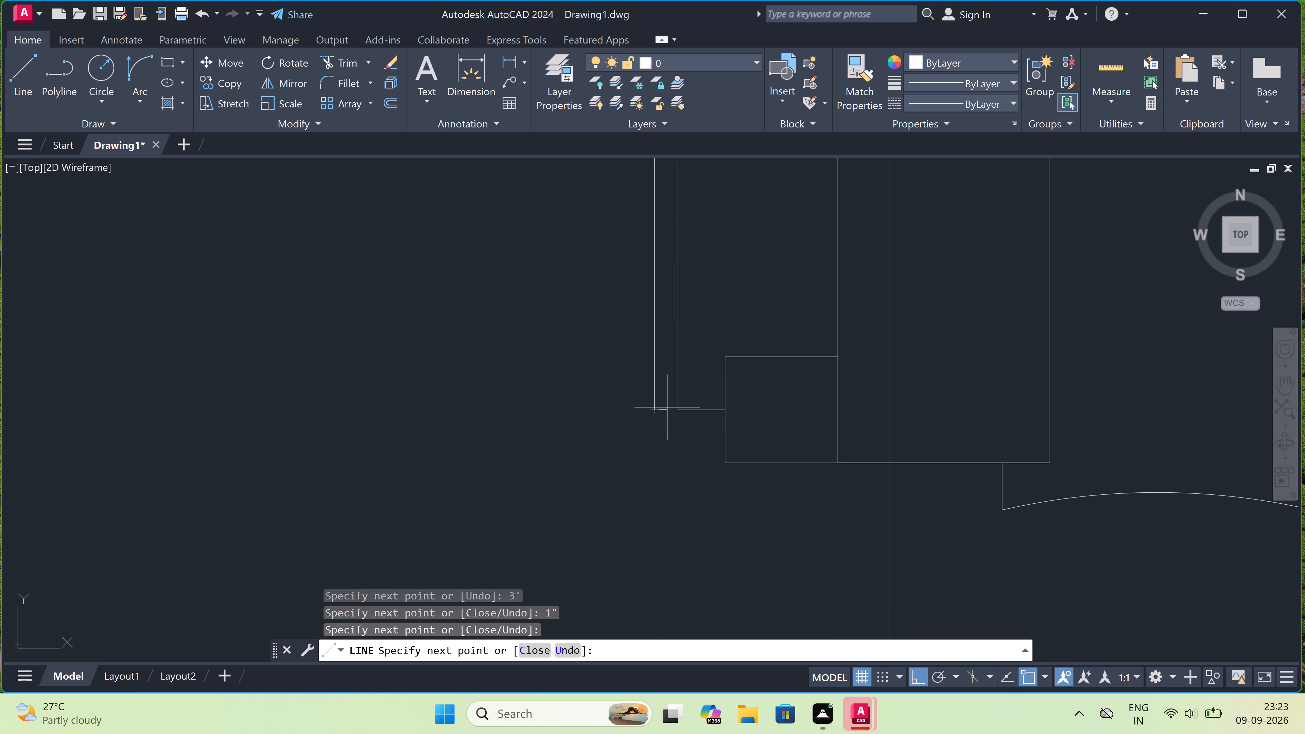
click(680, 406)
key(Escape)
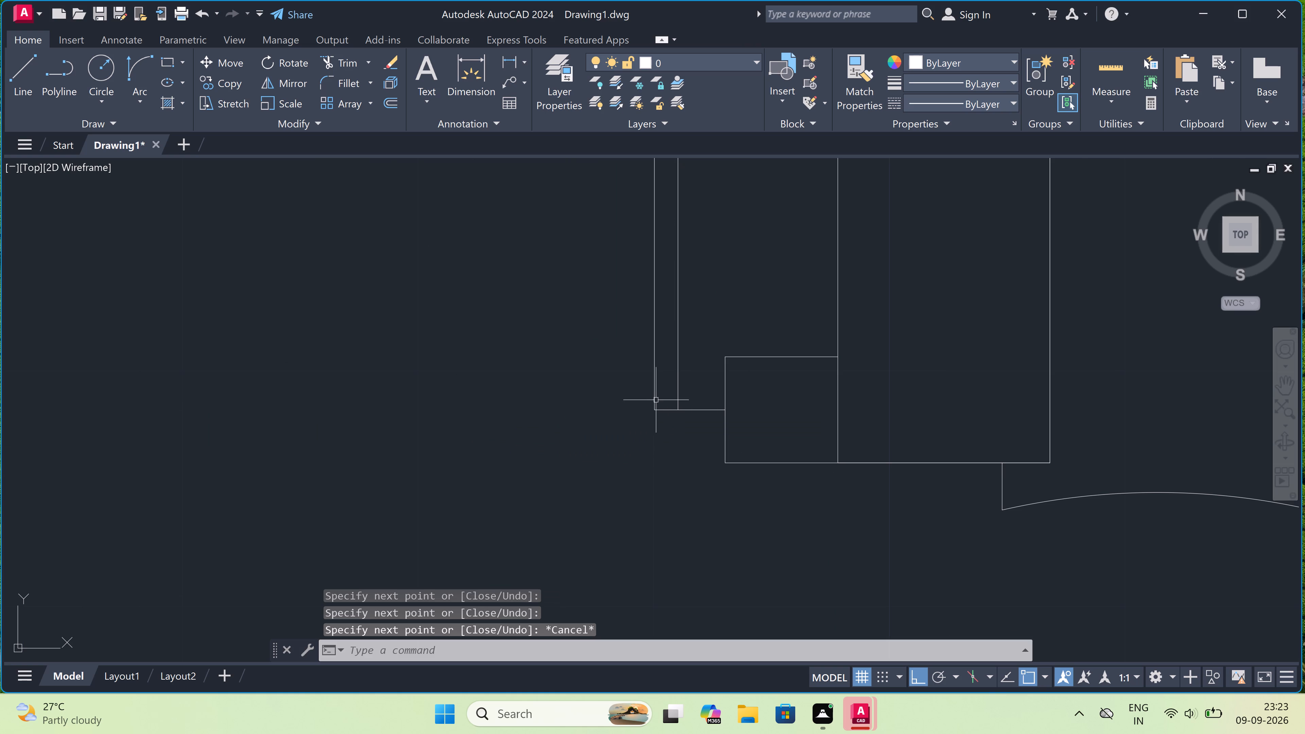
Draw a 2" jamb line east from the midpoint of the opening's west end.
scroll(654, 399, down, 5)
scroll(553, 394, up, 2)
key(l)
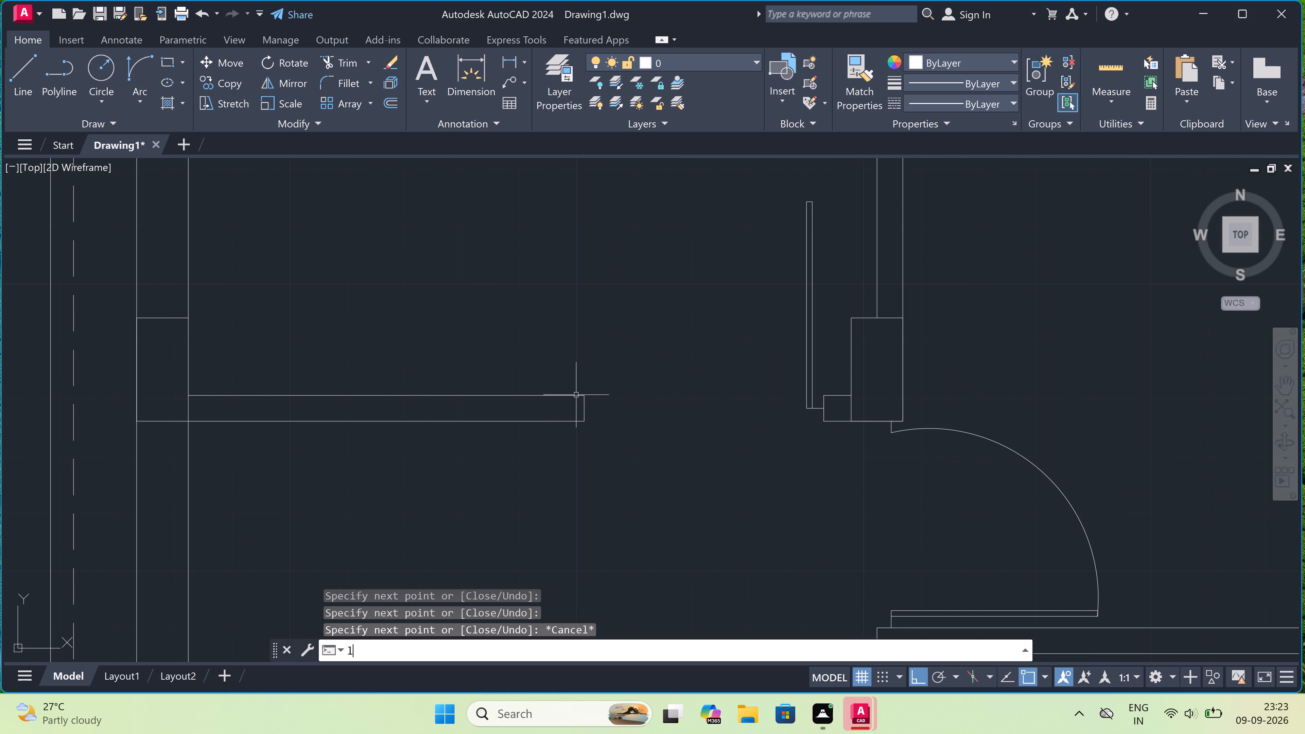
key(space)
drag(582, 405, 593, 407)
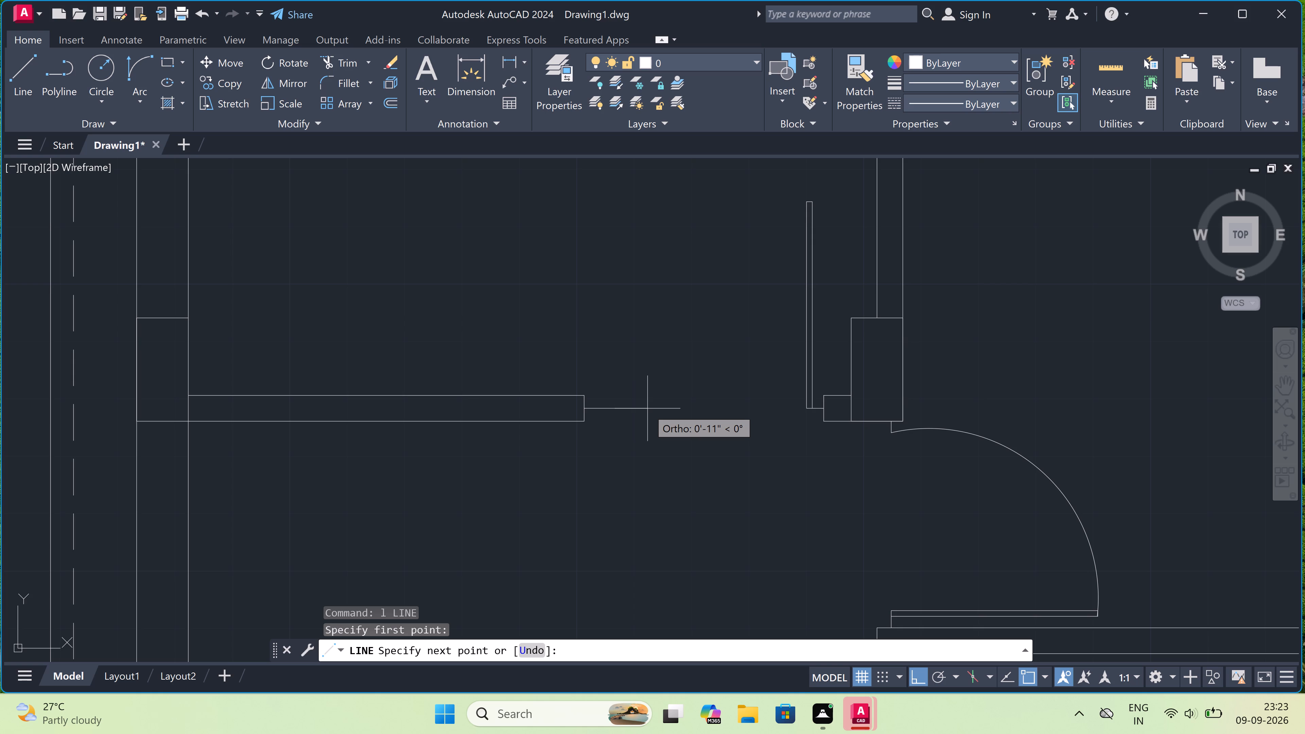
text(2")
key(space)
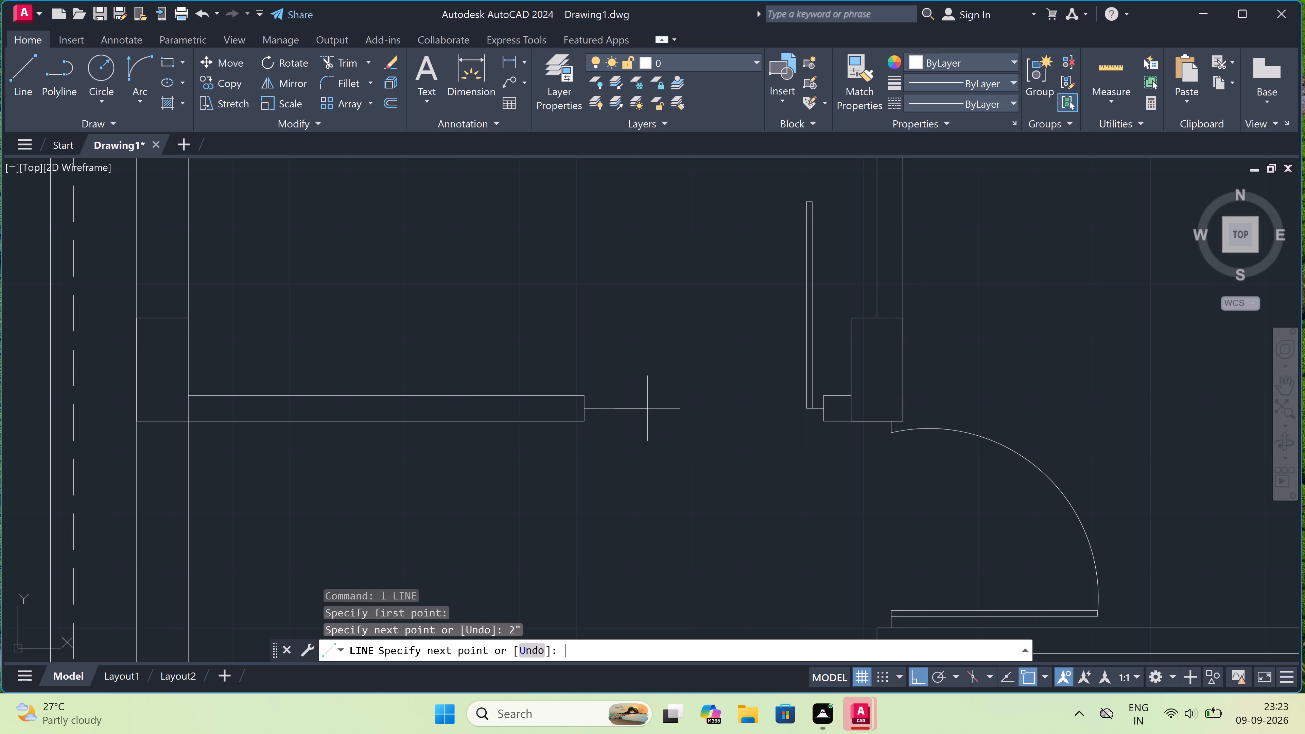
key(Escape)
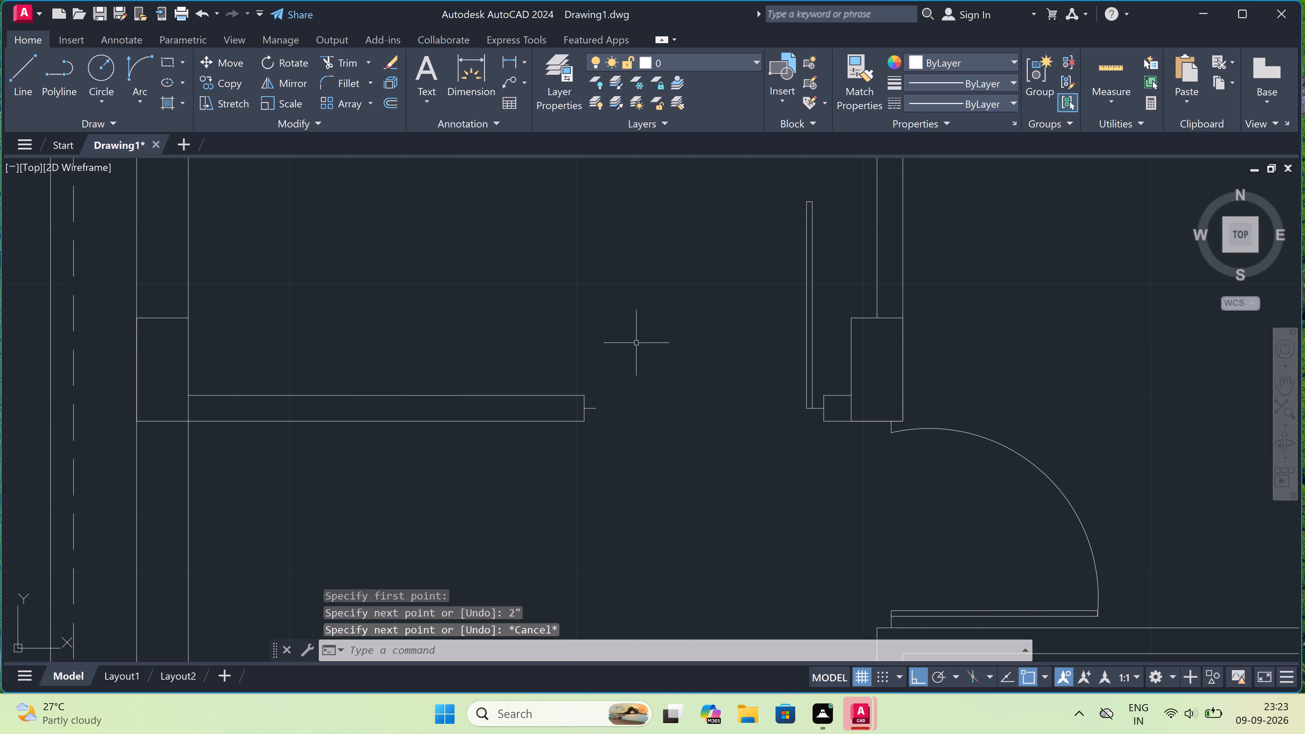
Draw a start-end-direction arc from the door leaf's outer northwest corner to the west jamb line's end, with its starting tangent pointing west.
double_click(132, 99)
click(133, 89)
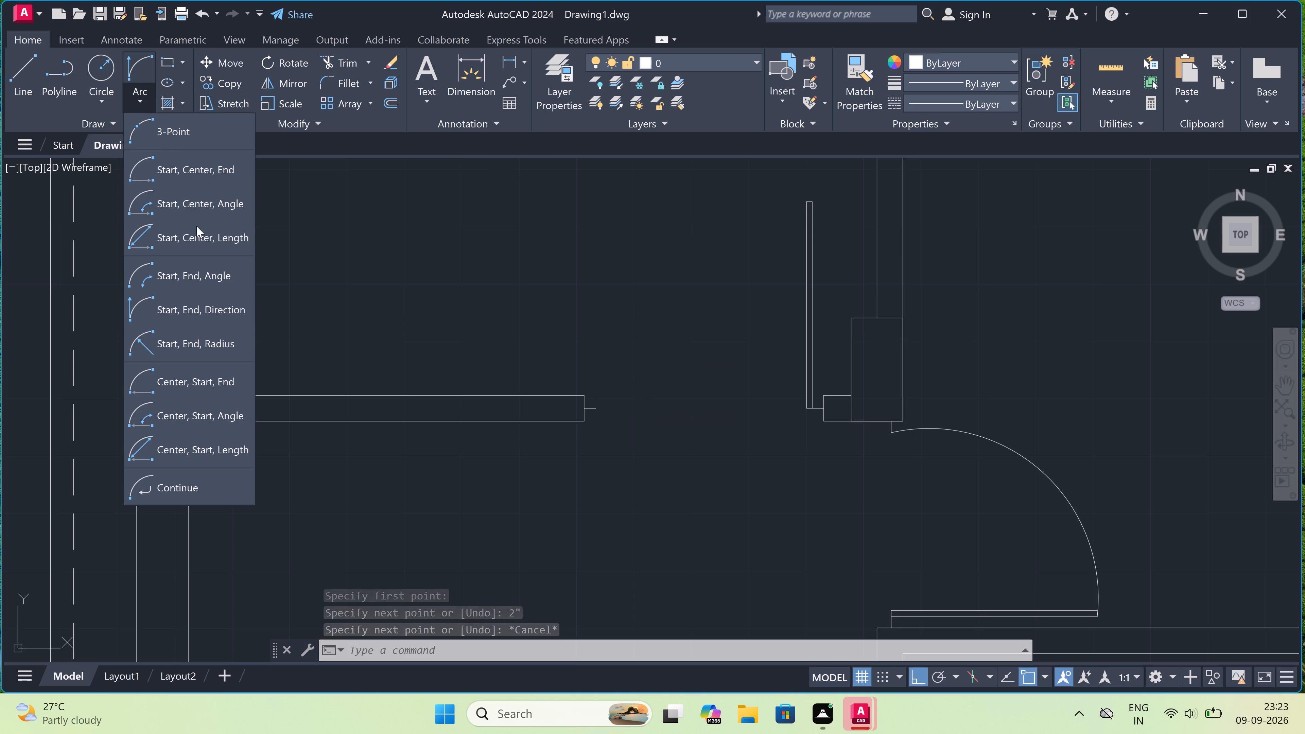
click(208, 301)
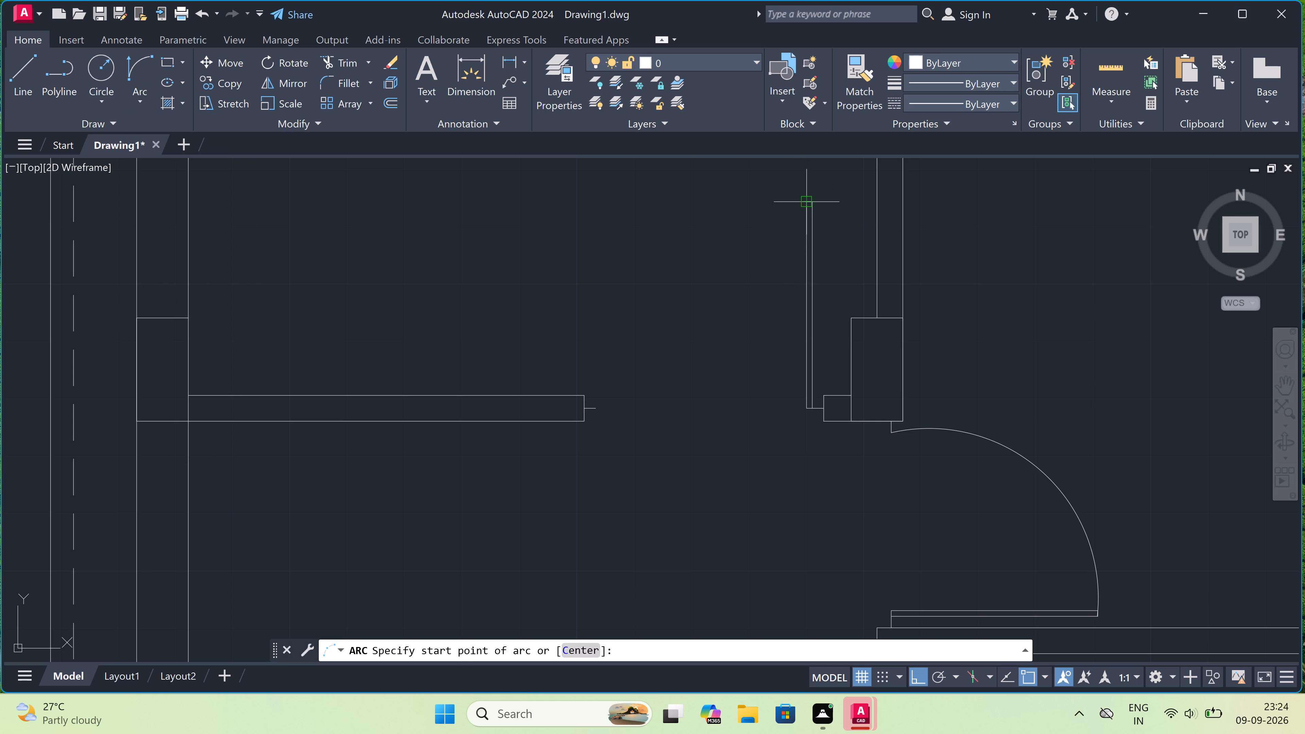
drag(805, 202, 802, 207)
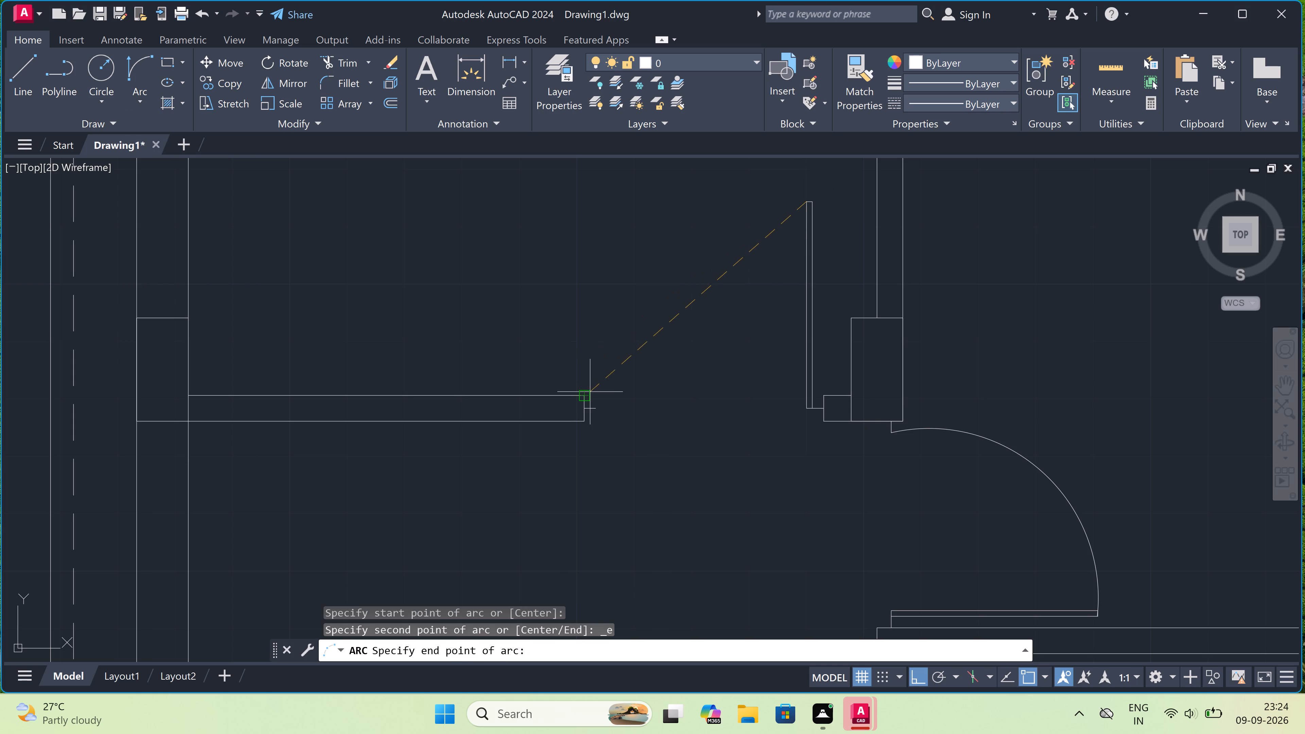
click(595, 406)
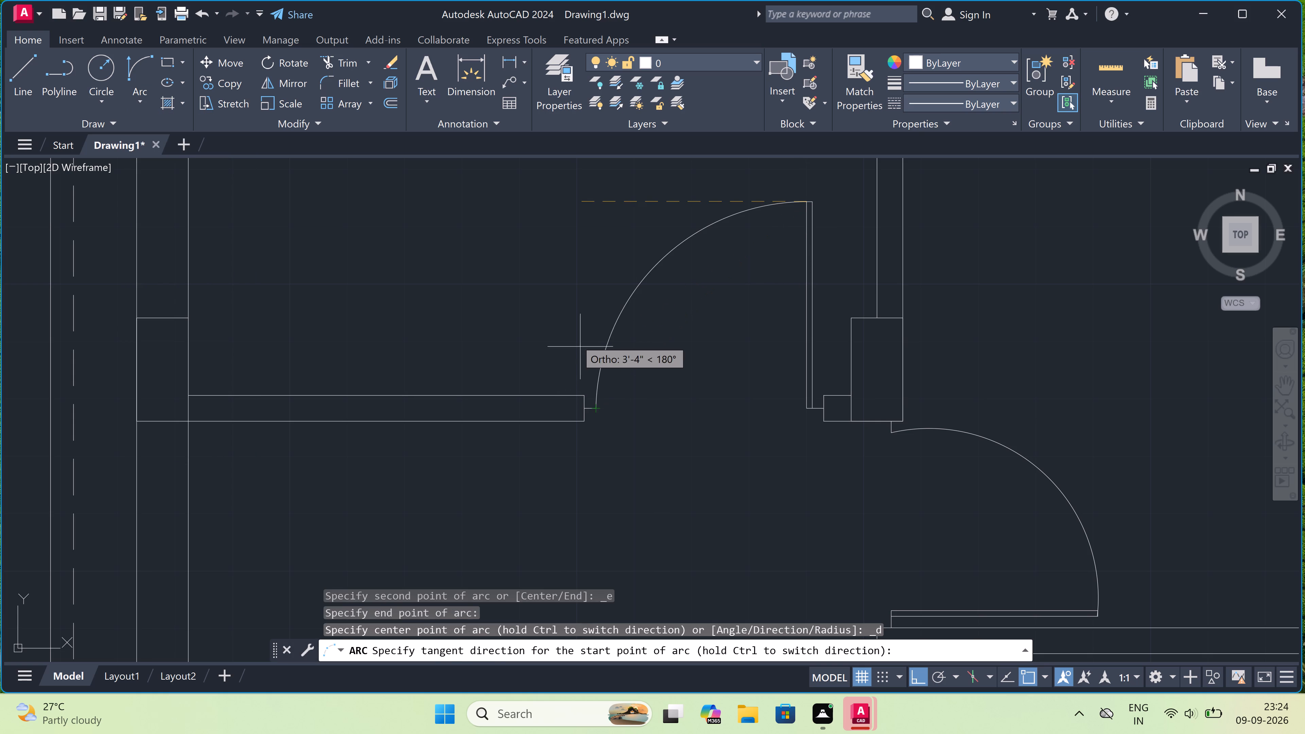
click(571, 326)
Look over the floor plan around the new door and along the west outer wall.
scroll(571, 326, down, 3)
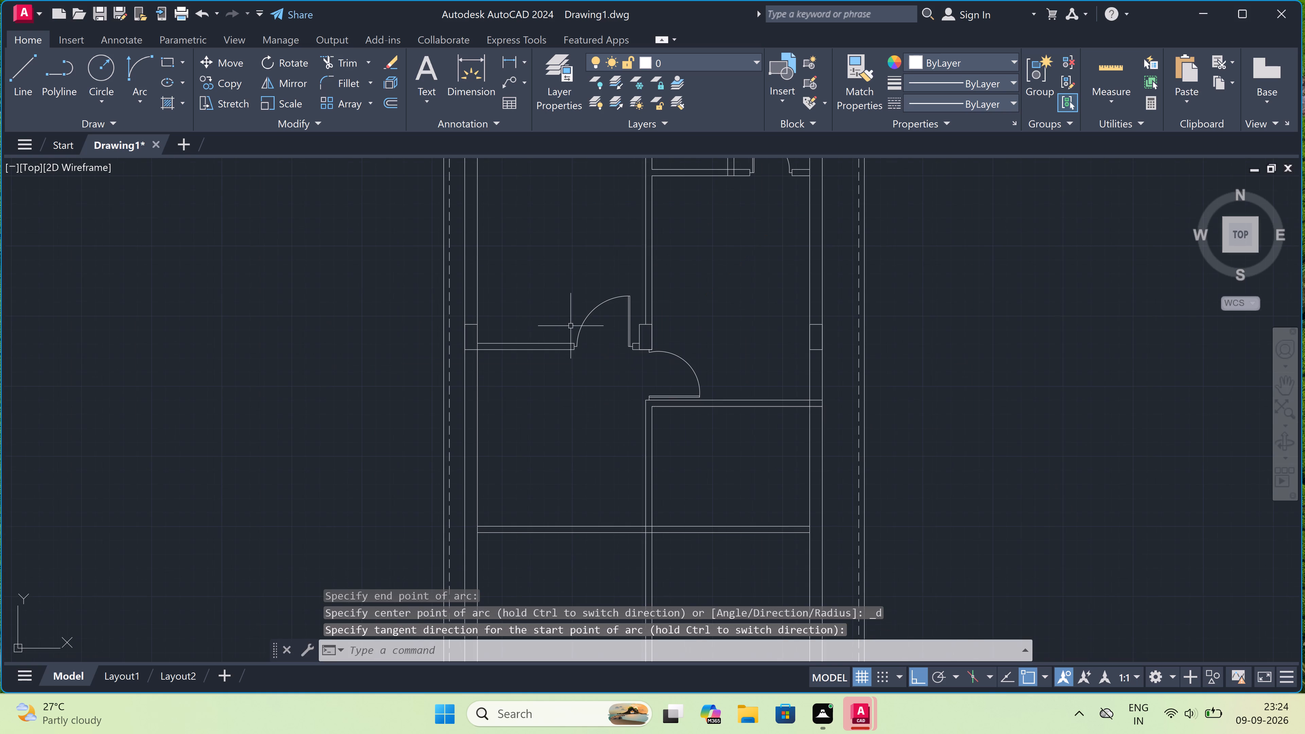
scroll(613, 336, down, 1)
scroll(613, 335, up, 2)
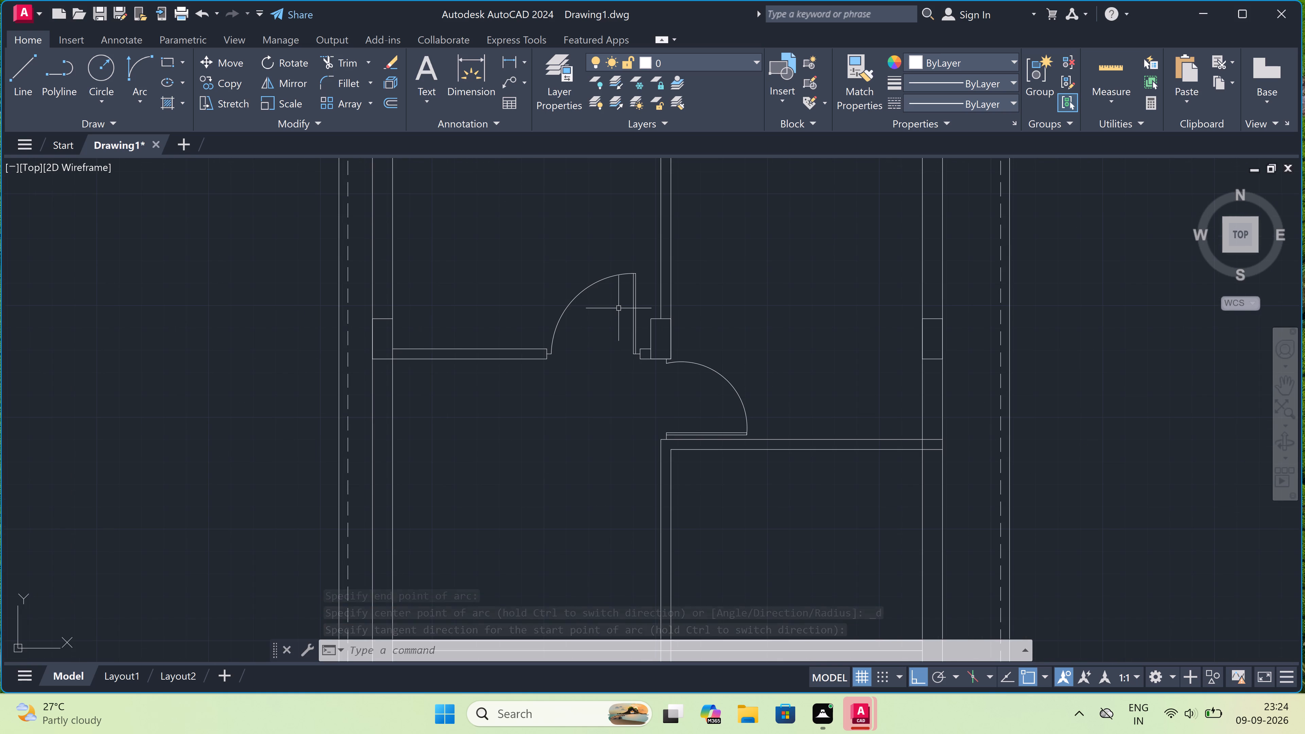
scroll(617, 309, up, 1)
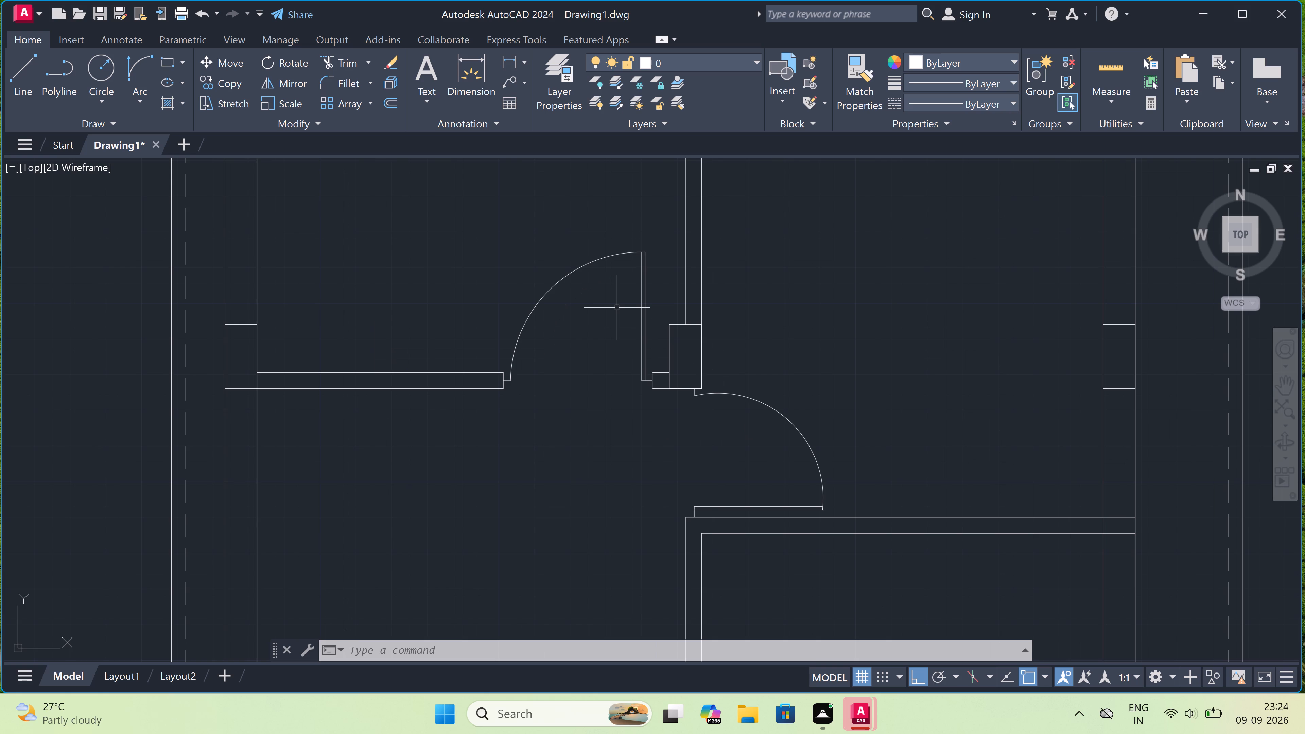
scroll(617, 308, down, 4)
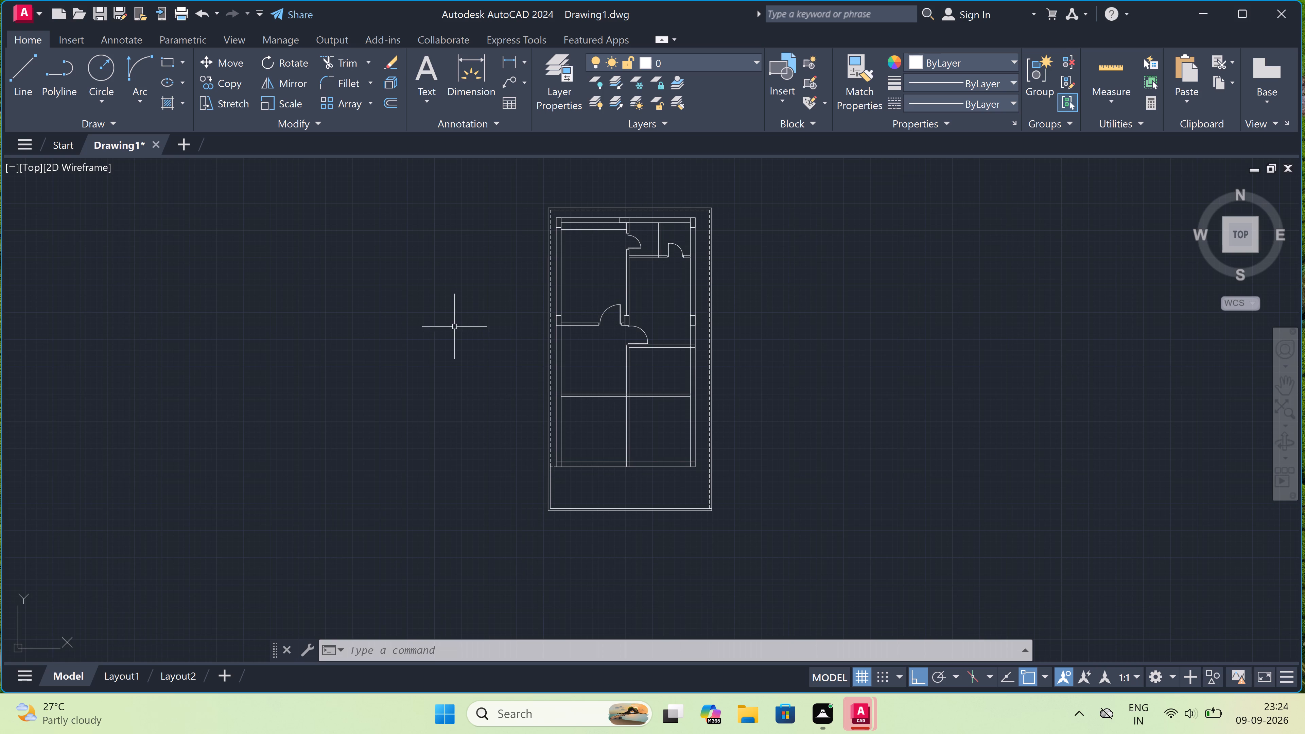
scroll(543, 294, up, 3)
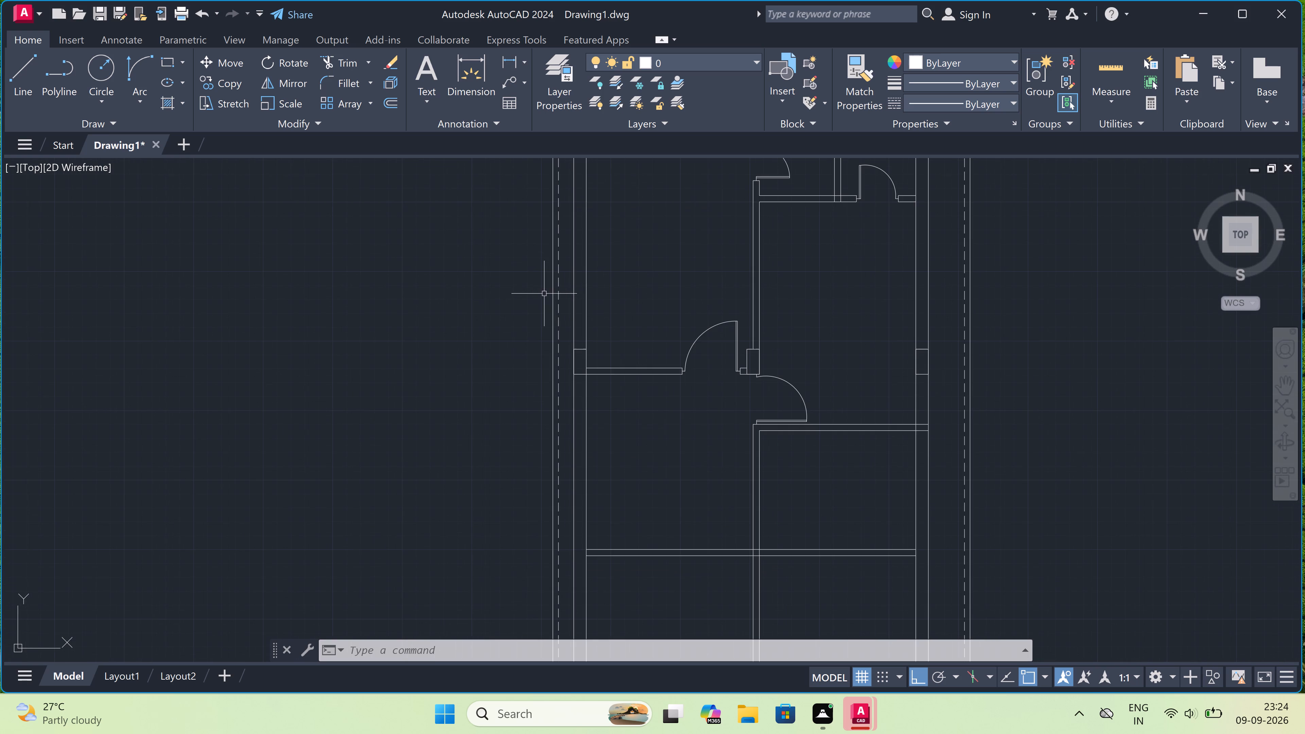
scroll(556, 292, down, 3)
scroll(561, 287, up, 3)
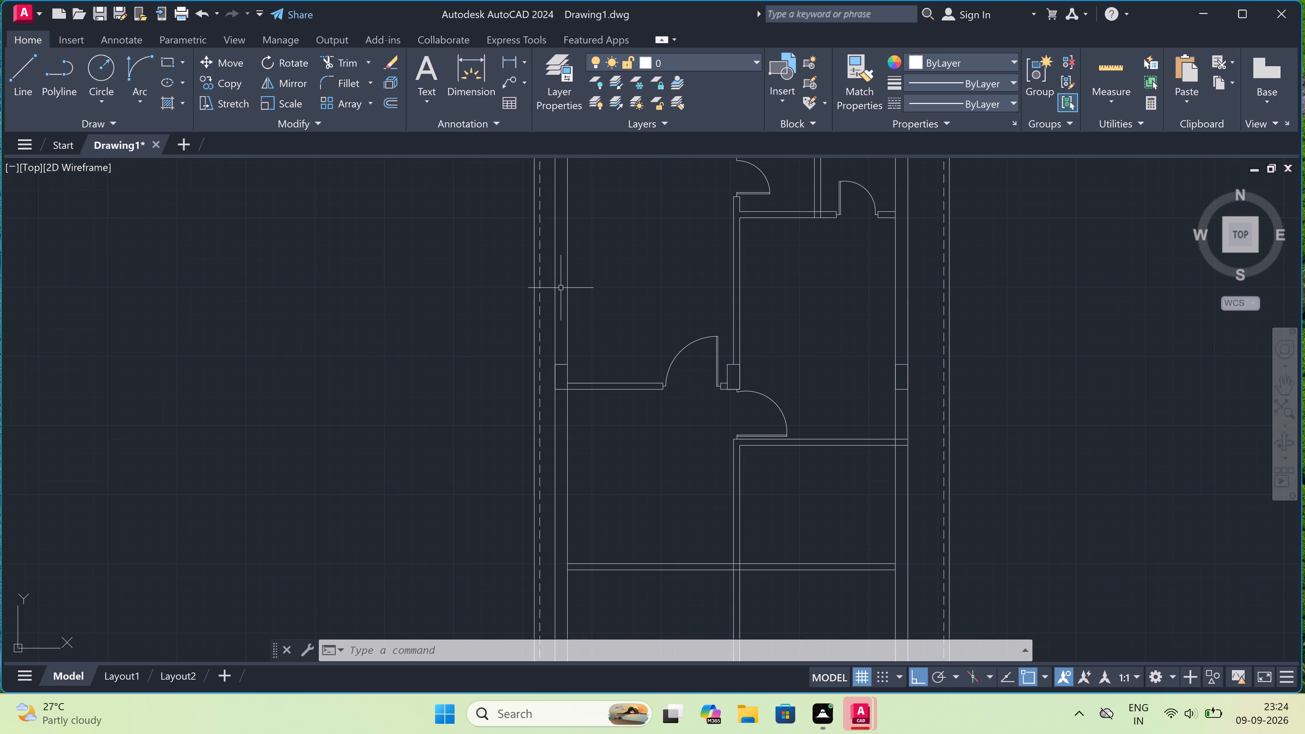
scroll(545, 300, down, 2)
scroll(545, 294, up, 2)
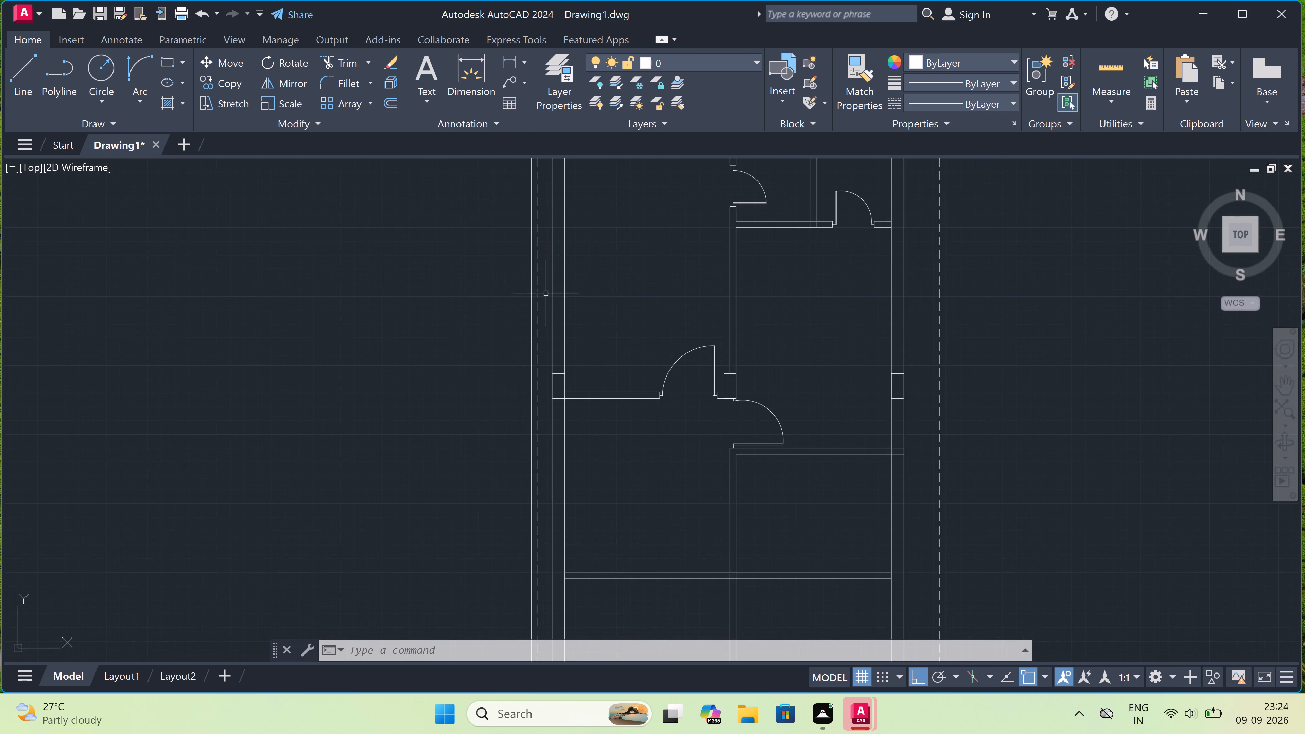
Draw a window in the west outer wall north of the middle column: two cross lines joined by a 5' centre line running north.
text(l)
key(space)
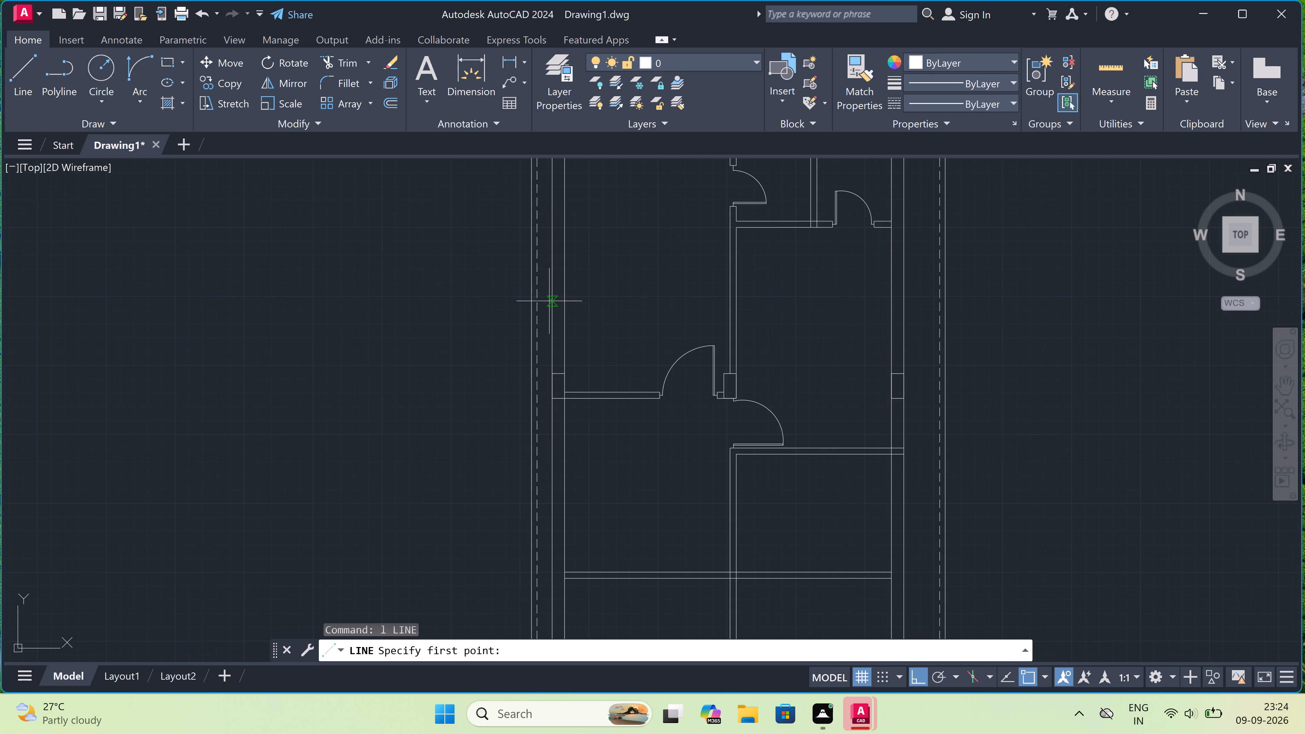
scroll(552, 300, down, 2)
scroll(549, 283, up, 3)
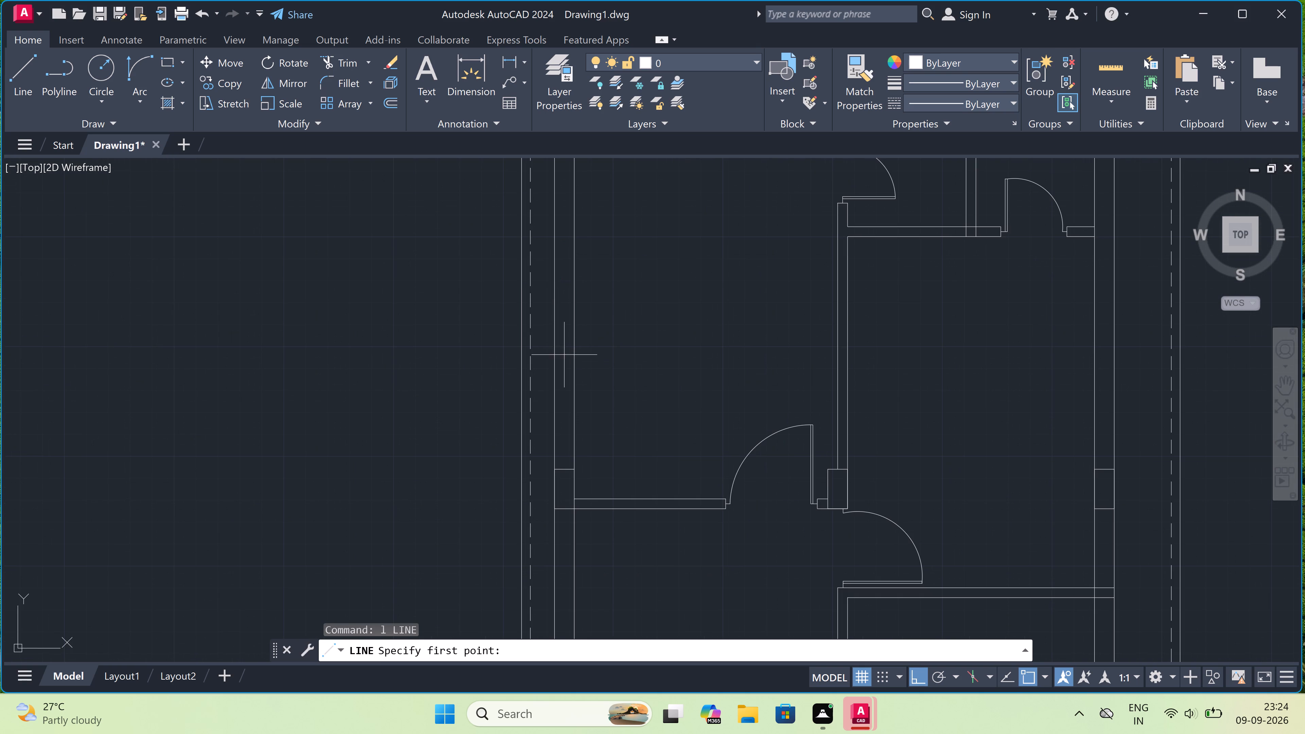
scroll(566, 356, up, 1)
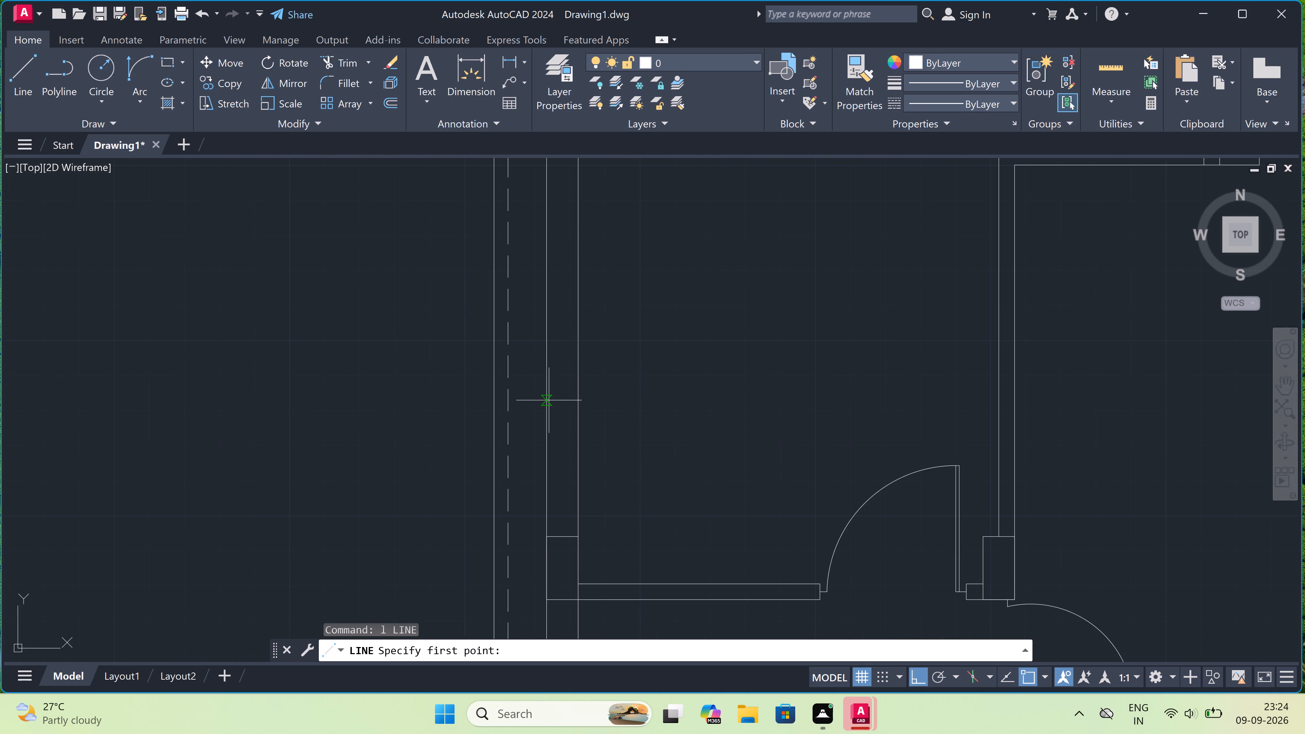
drag(545, 397, 548, 397)
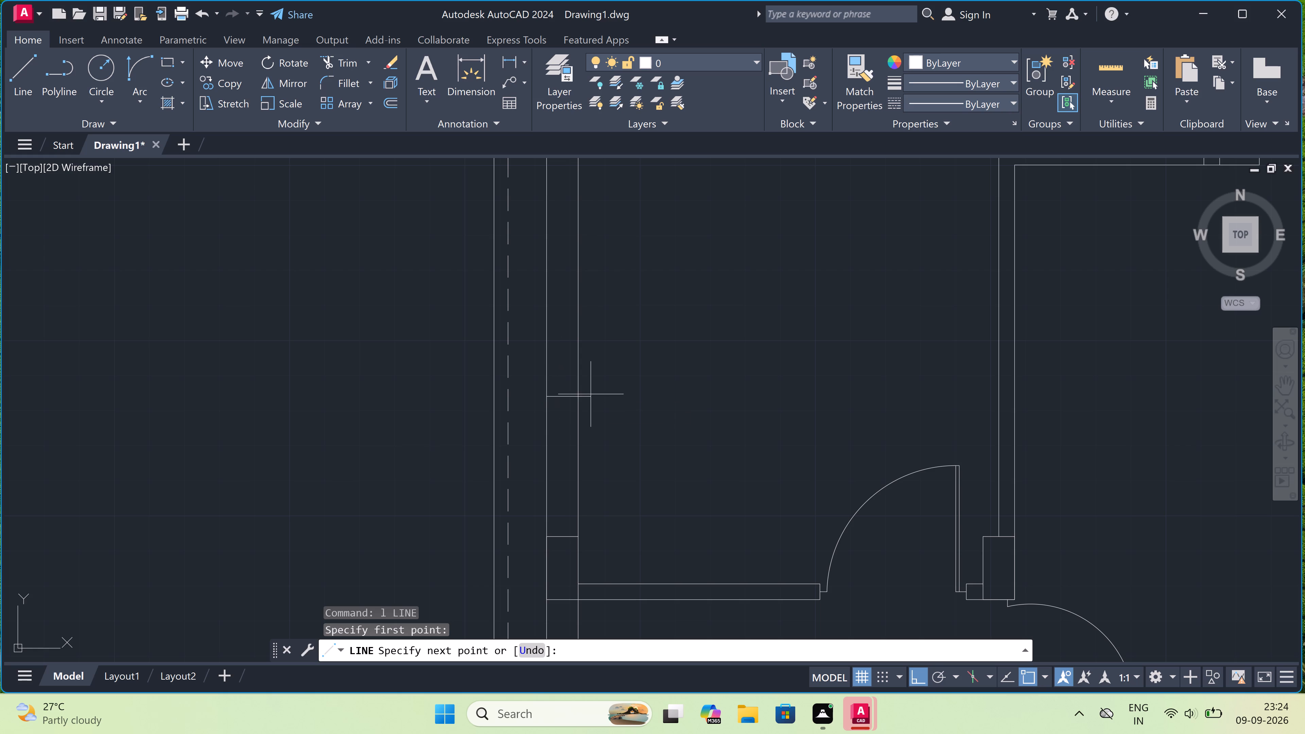
click(577, 395)
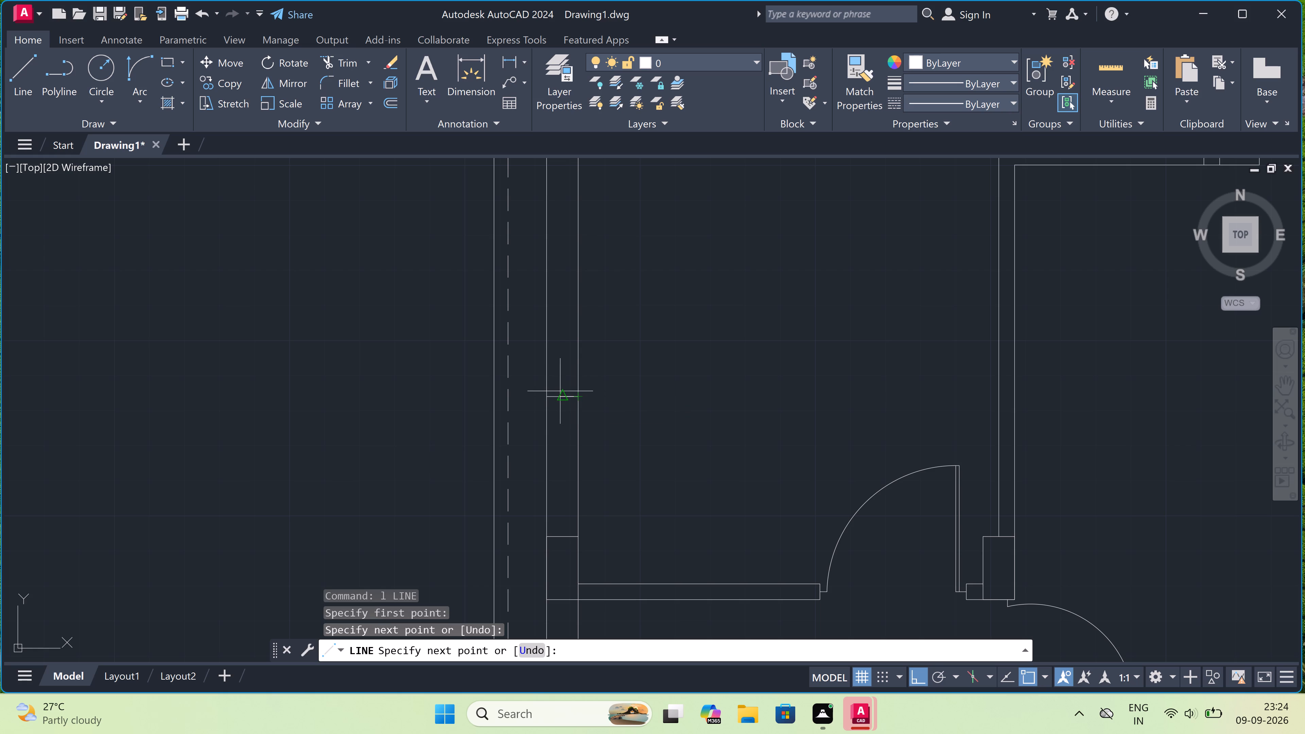
drag(561, 393, 562, 377)
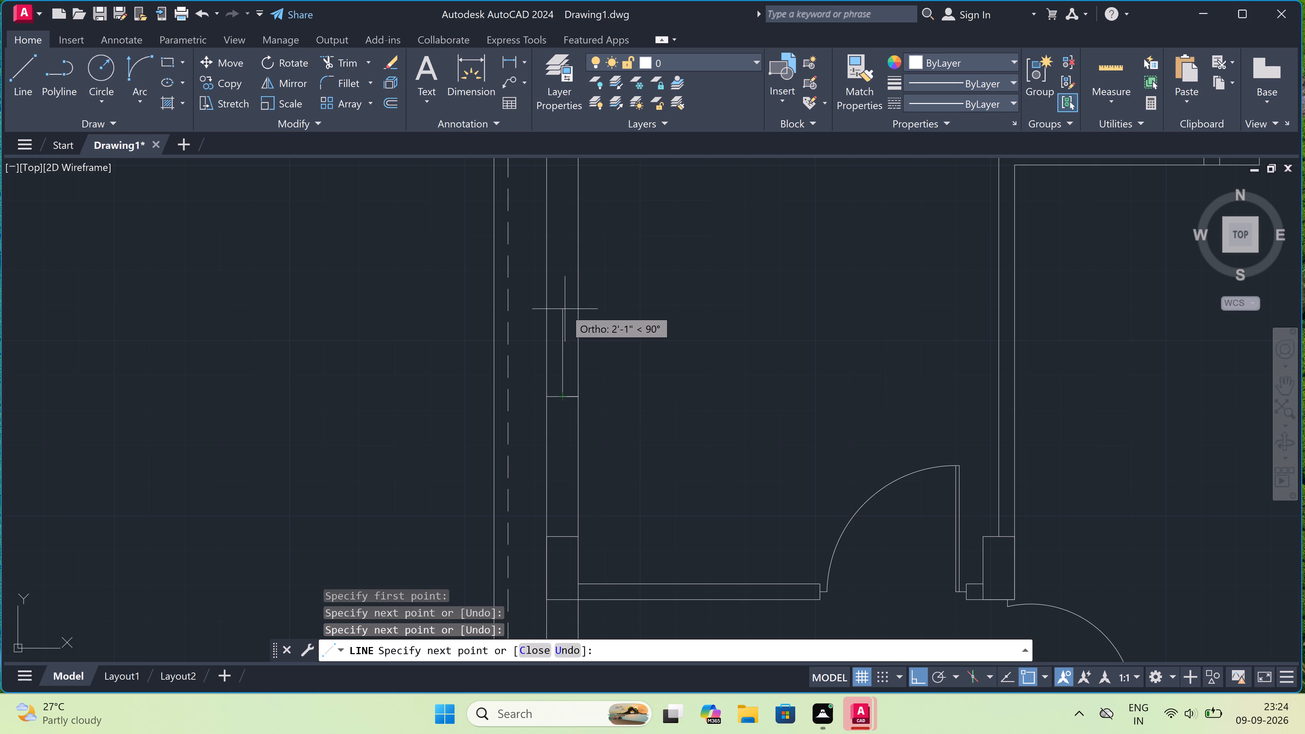
text(5')
key(space)
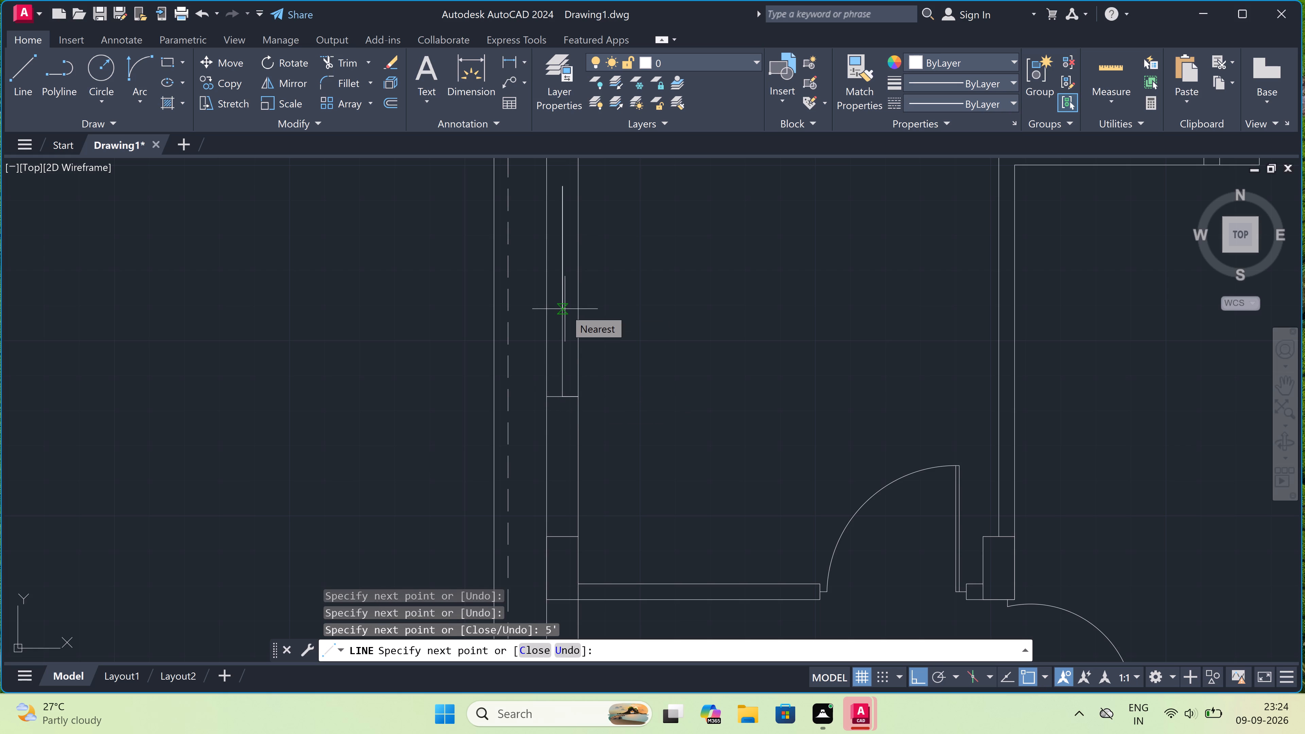
scroll(565, 309, down, 2)
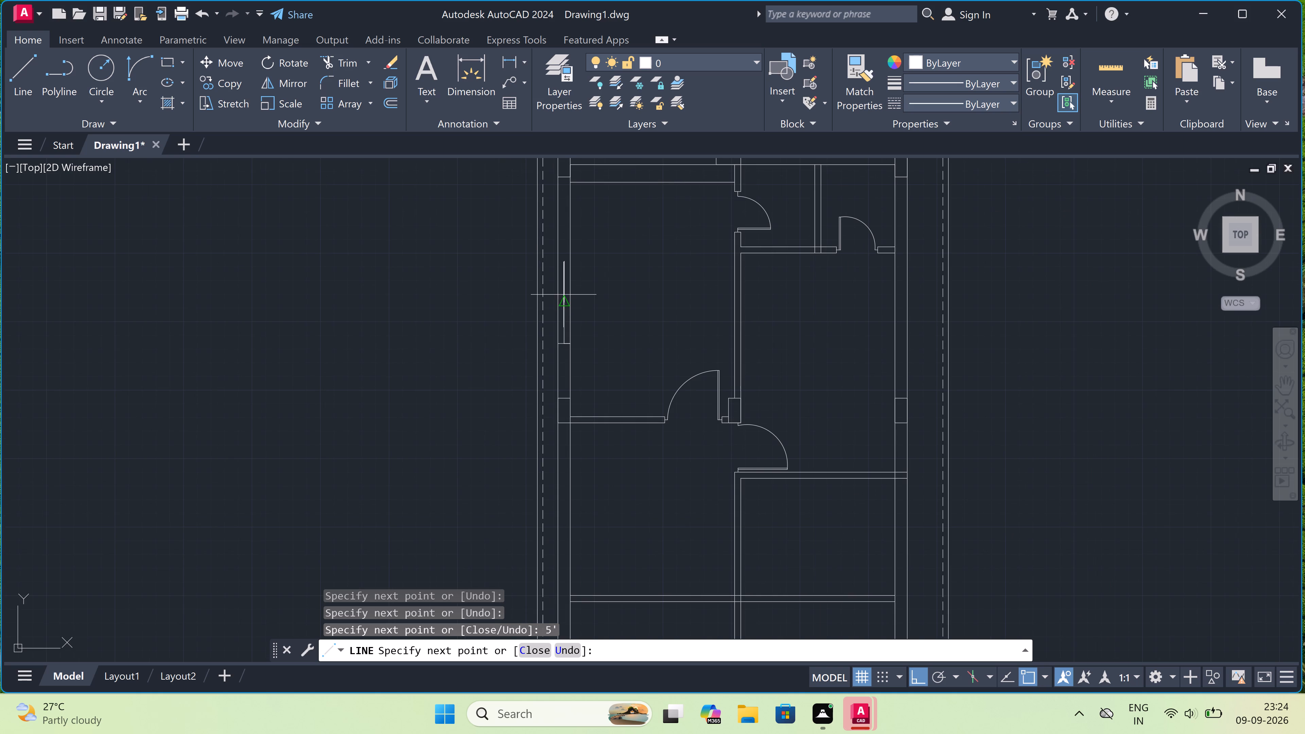
scroll(562, 232, up, 2)
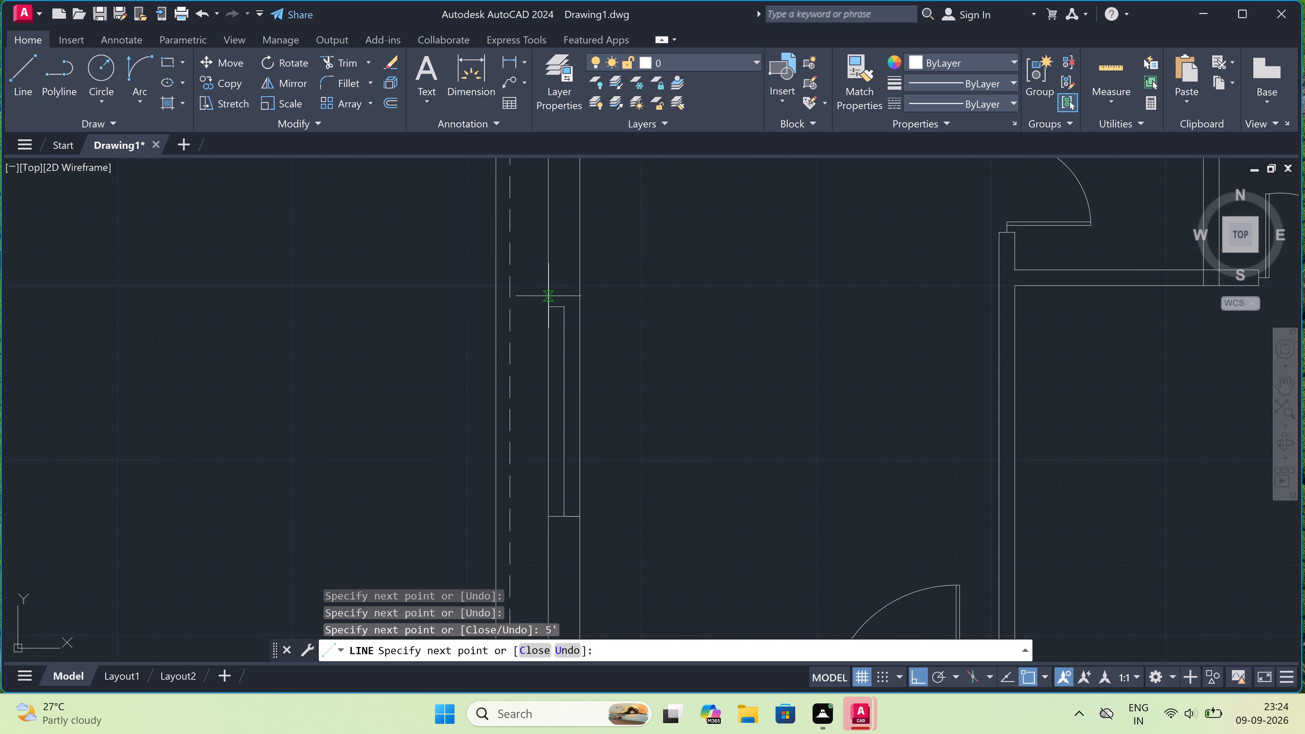
click(549, 305)
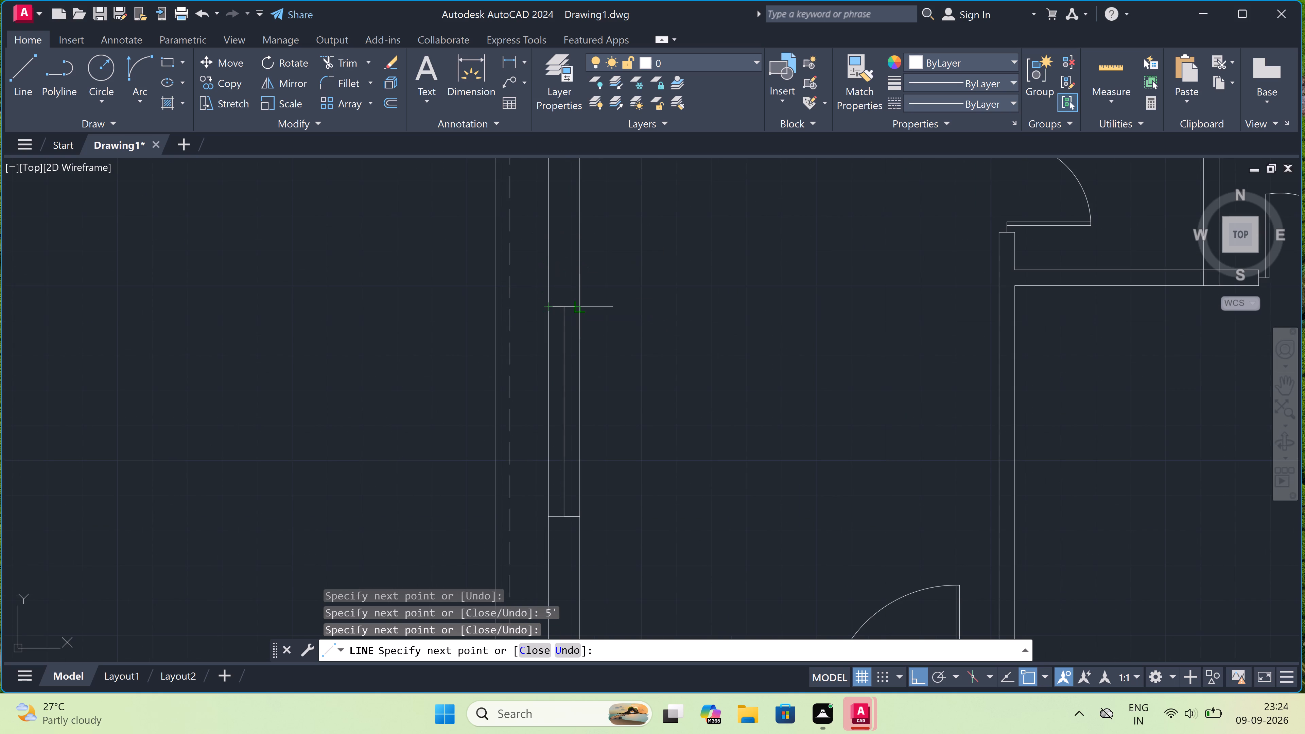
double_click(581, 307)
key(Escape)
Draw a window in the east outer wall north of the middle column: two cross lines joined by a 5' centre line running north.
scroll(649, 281, down, 4)
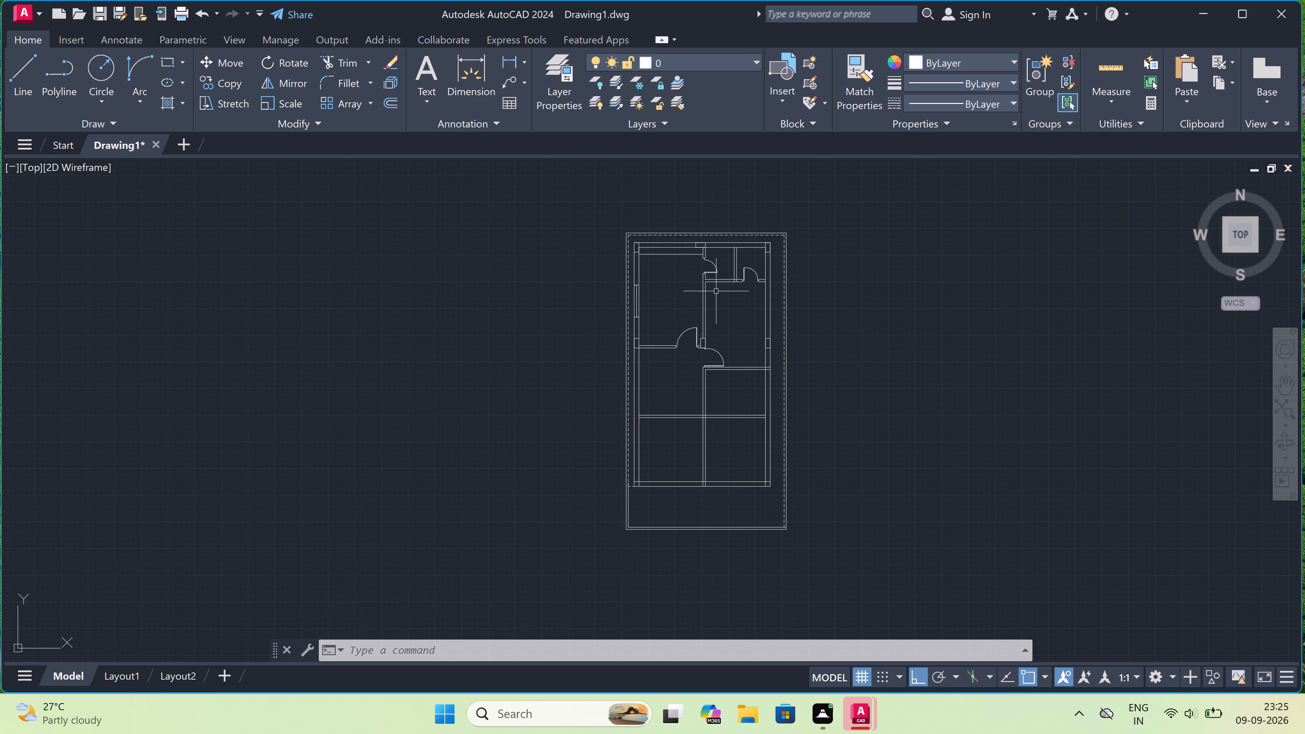
scroll(696, 293, up, 1)
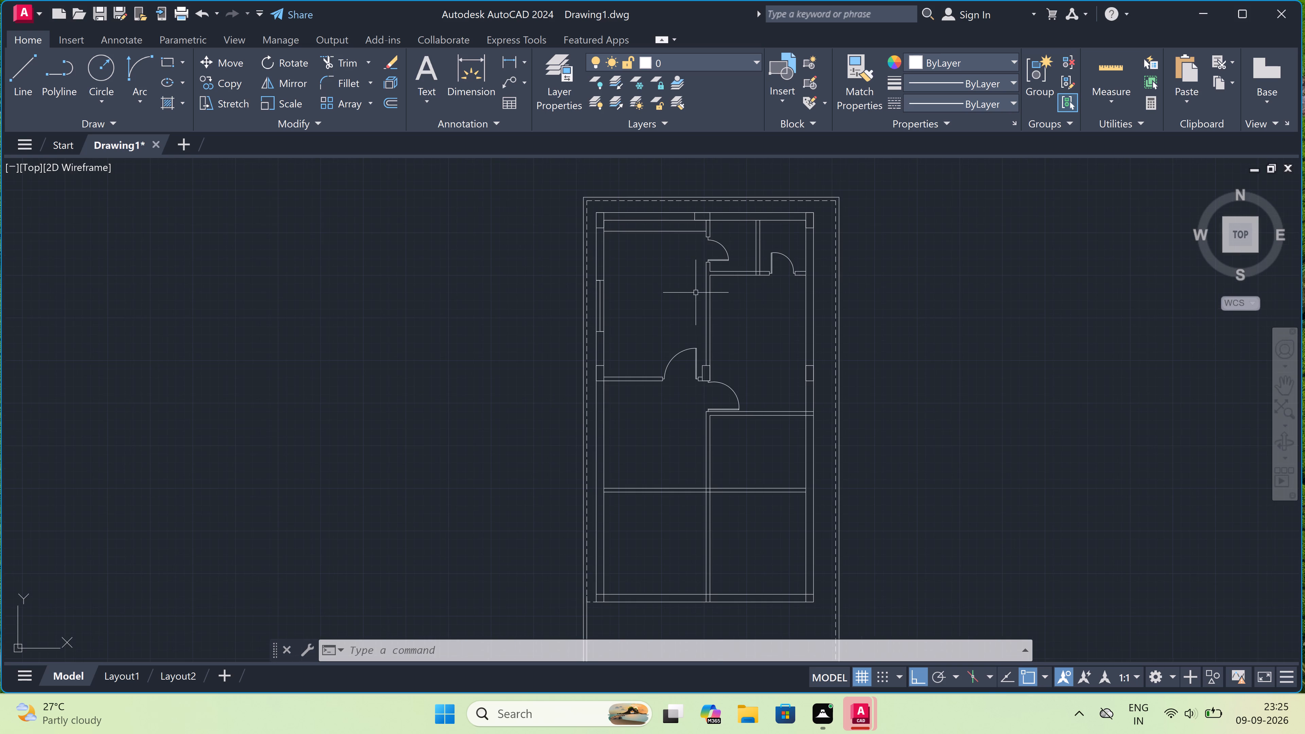
scroll(696, 293, up, 1)
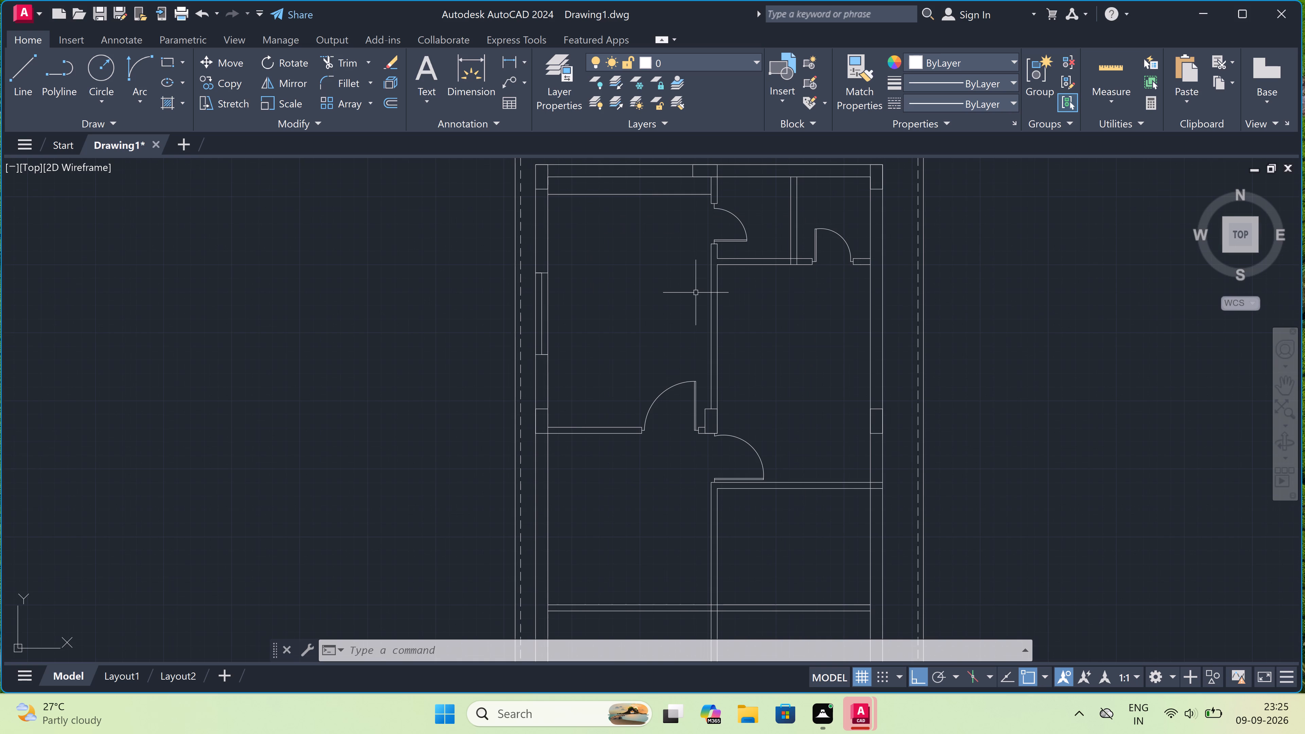
key(space)
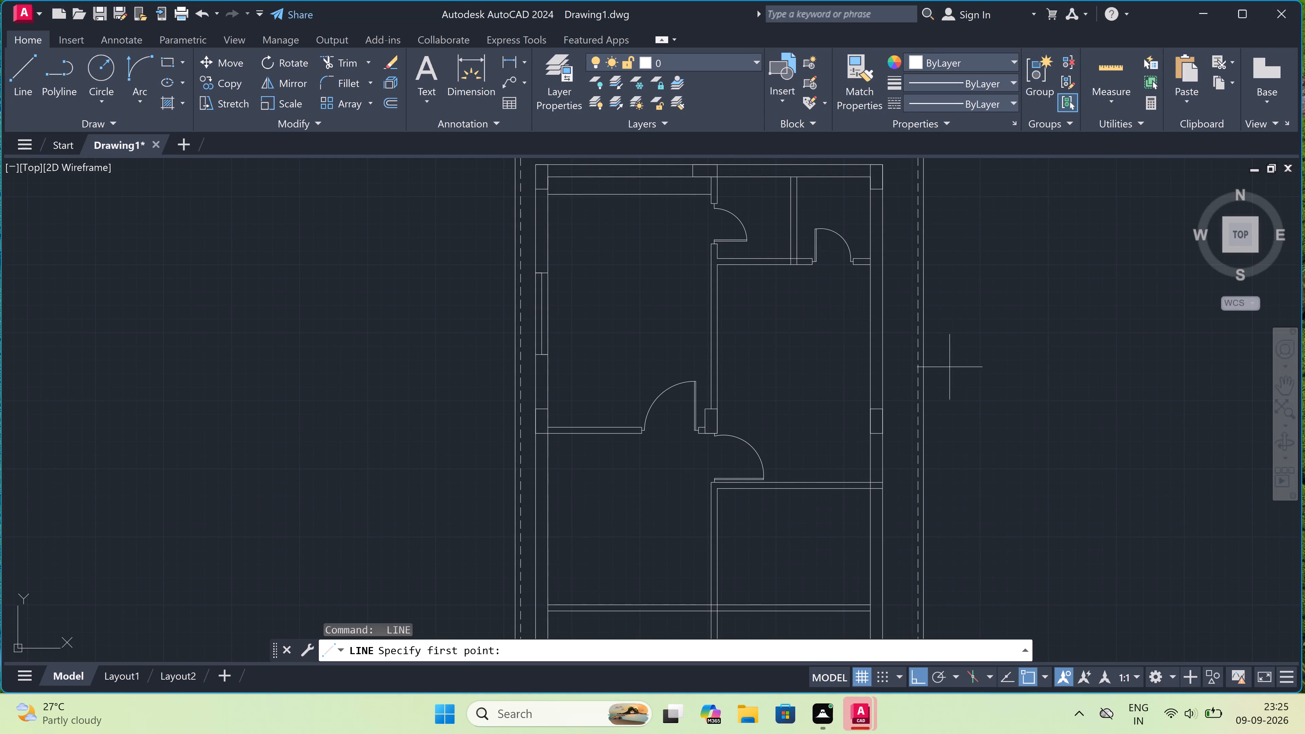
click(870, 382)
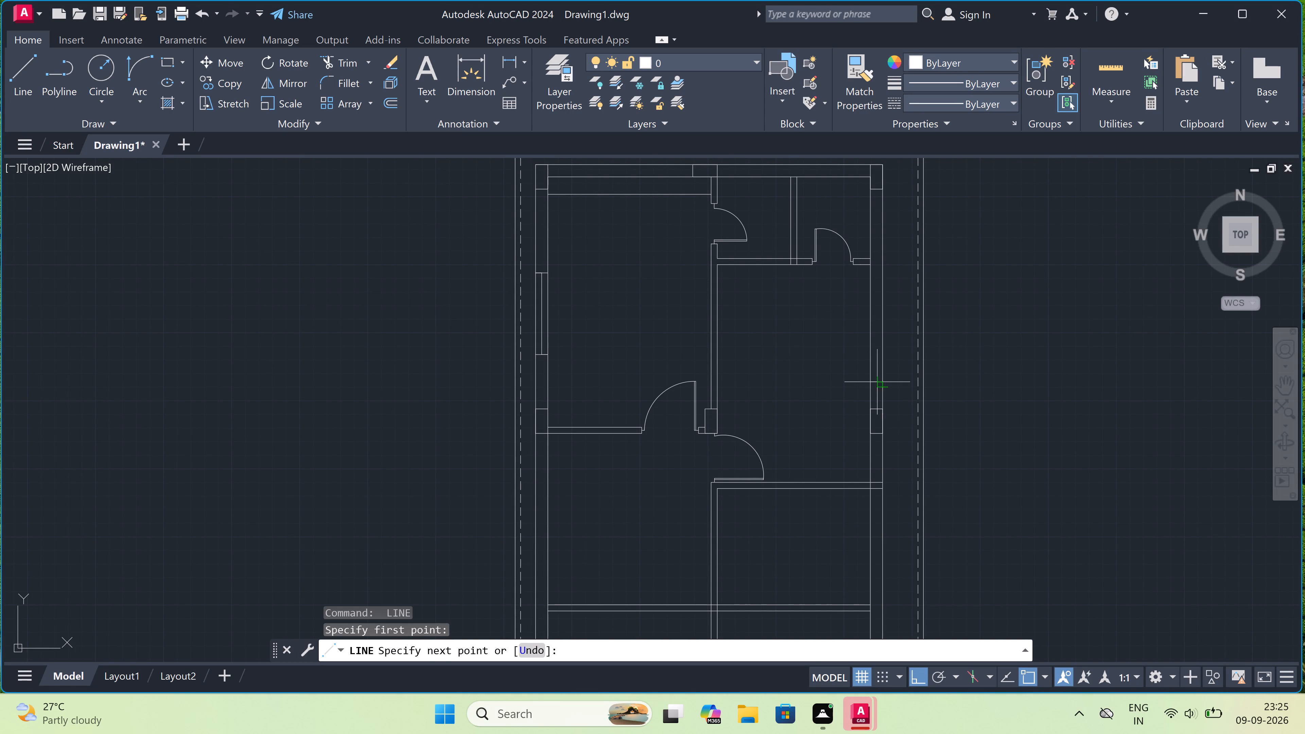
click(880, 380)
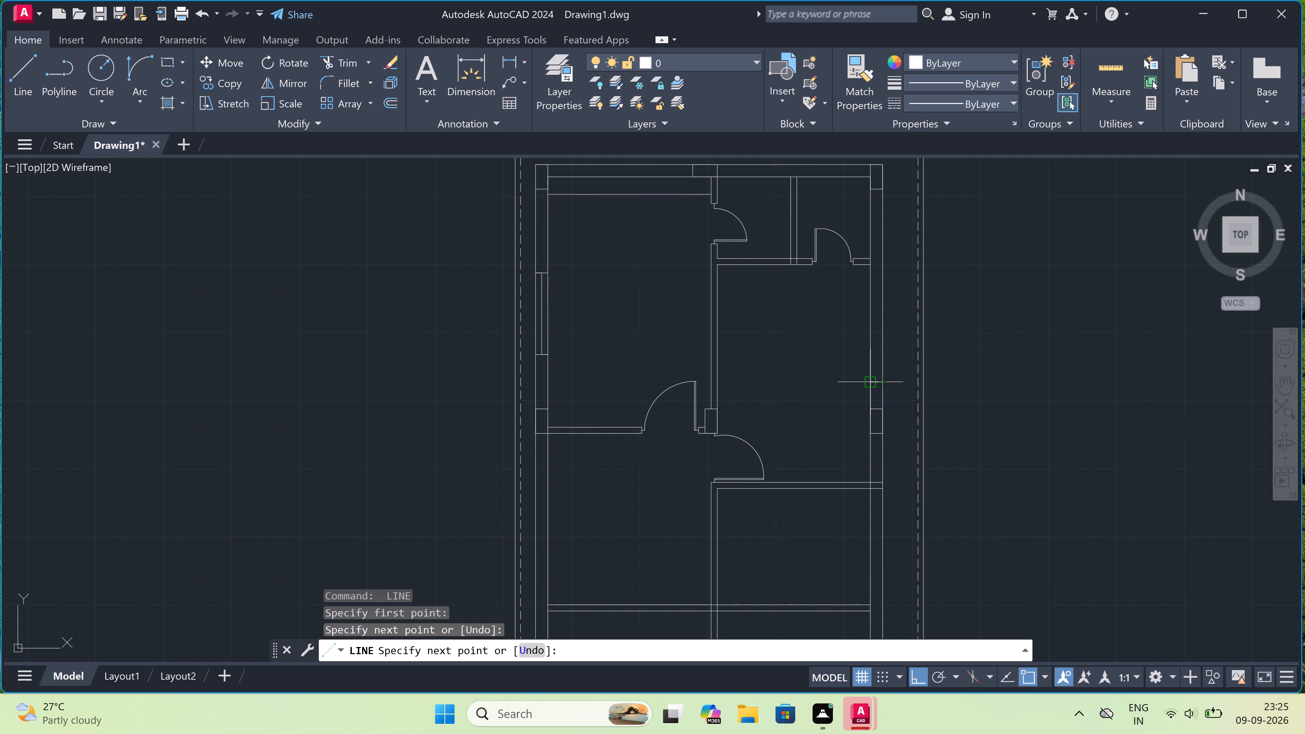
scroll(874, 378, up, 3)
click(882, 395)
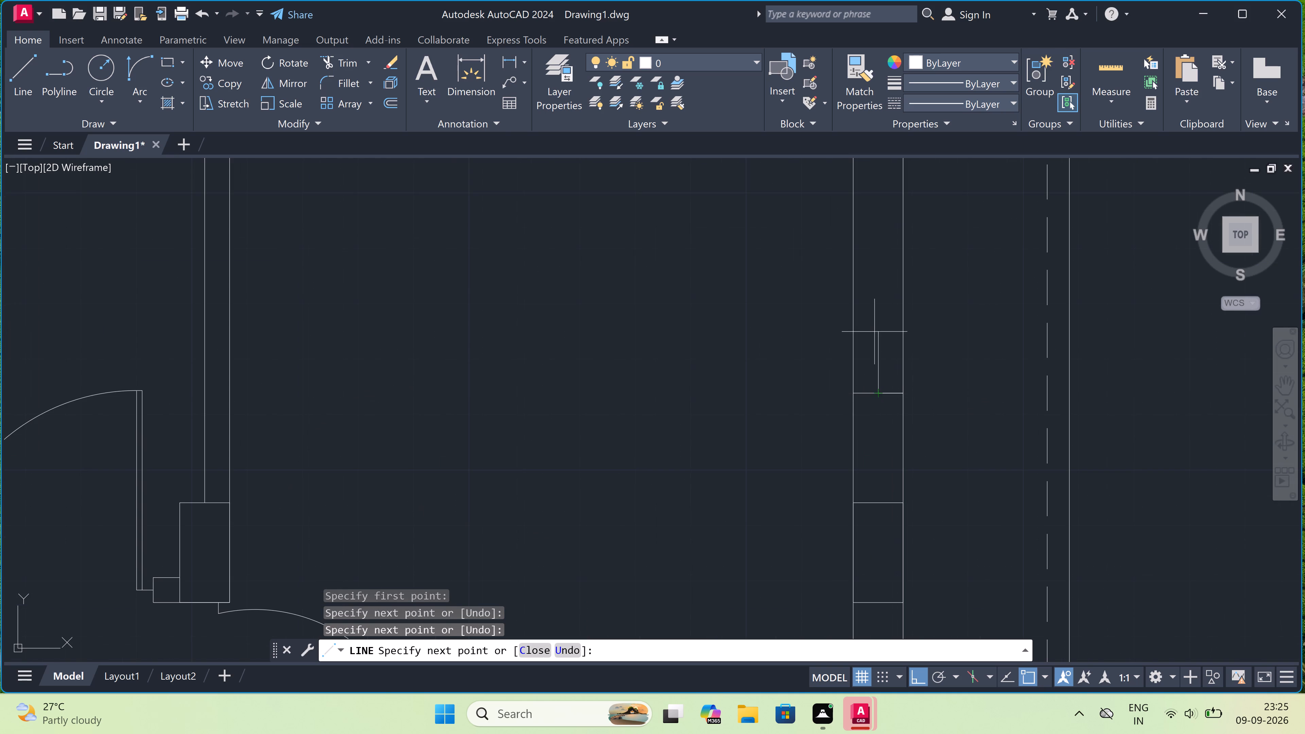
scroll(874, 332, down, 4)
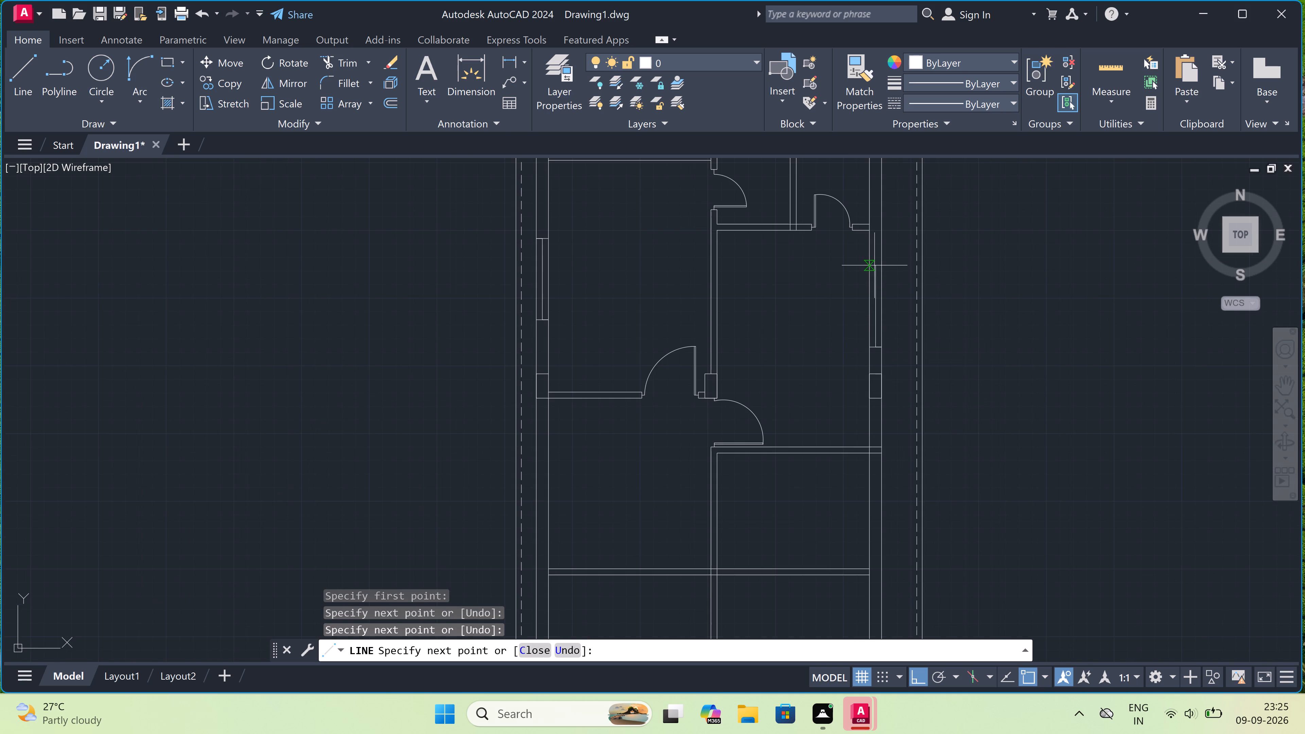
text(5')
key(space)
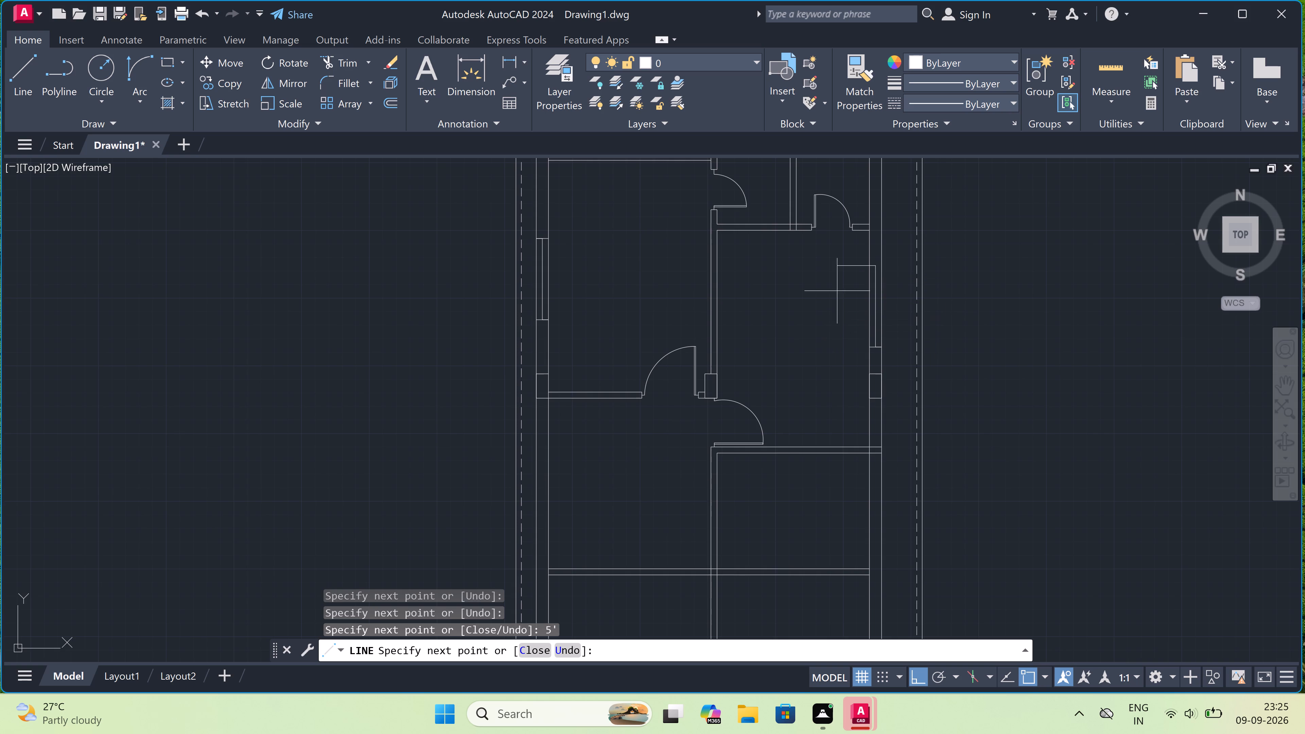
scroll(852, 195, up, 3)
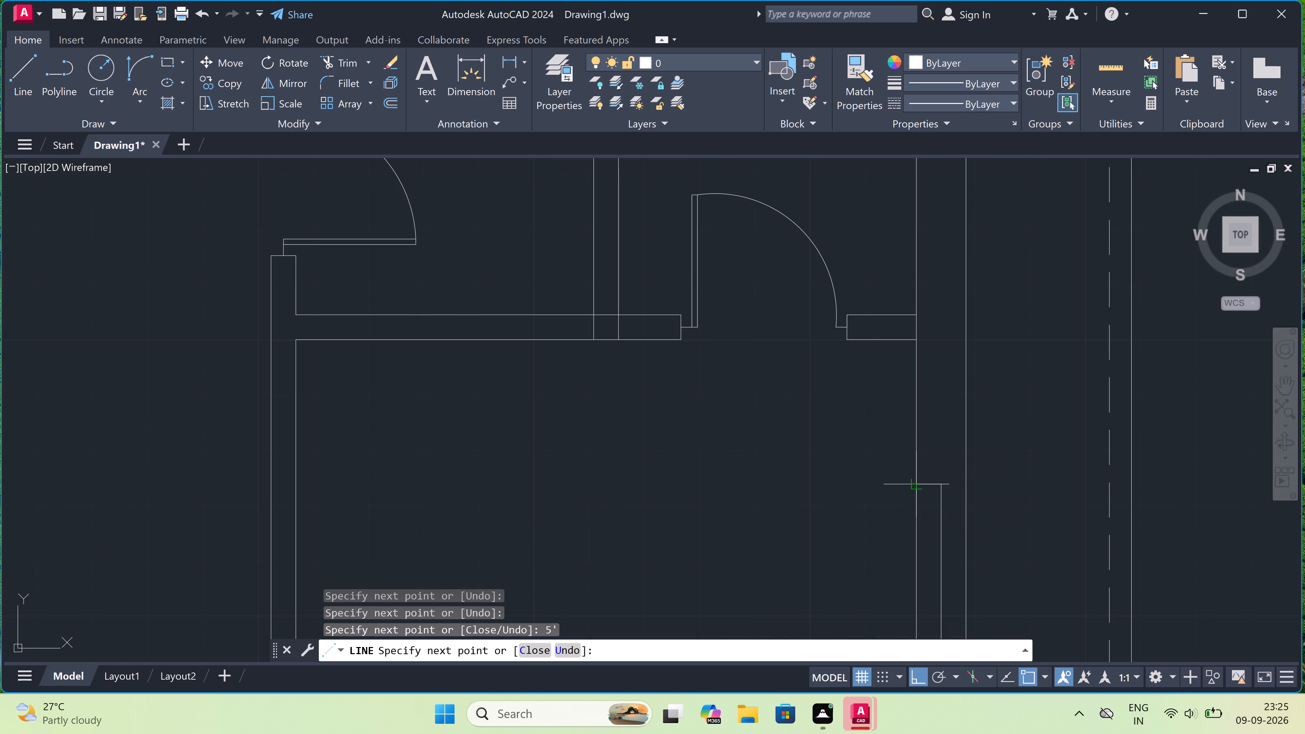
click(915, 484)
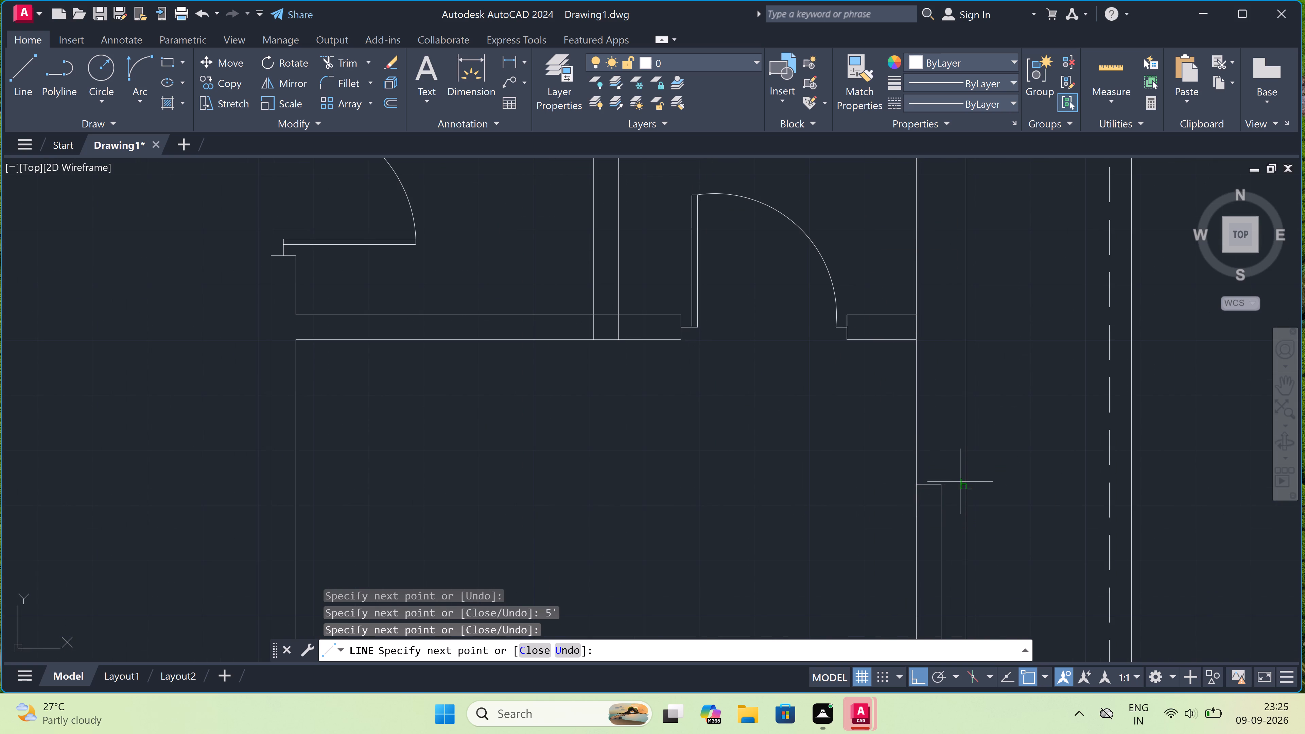
click(966, 484)
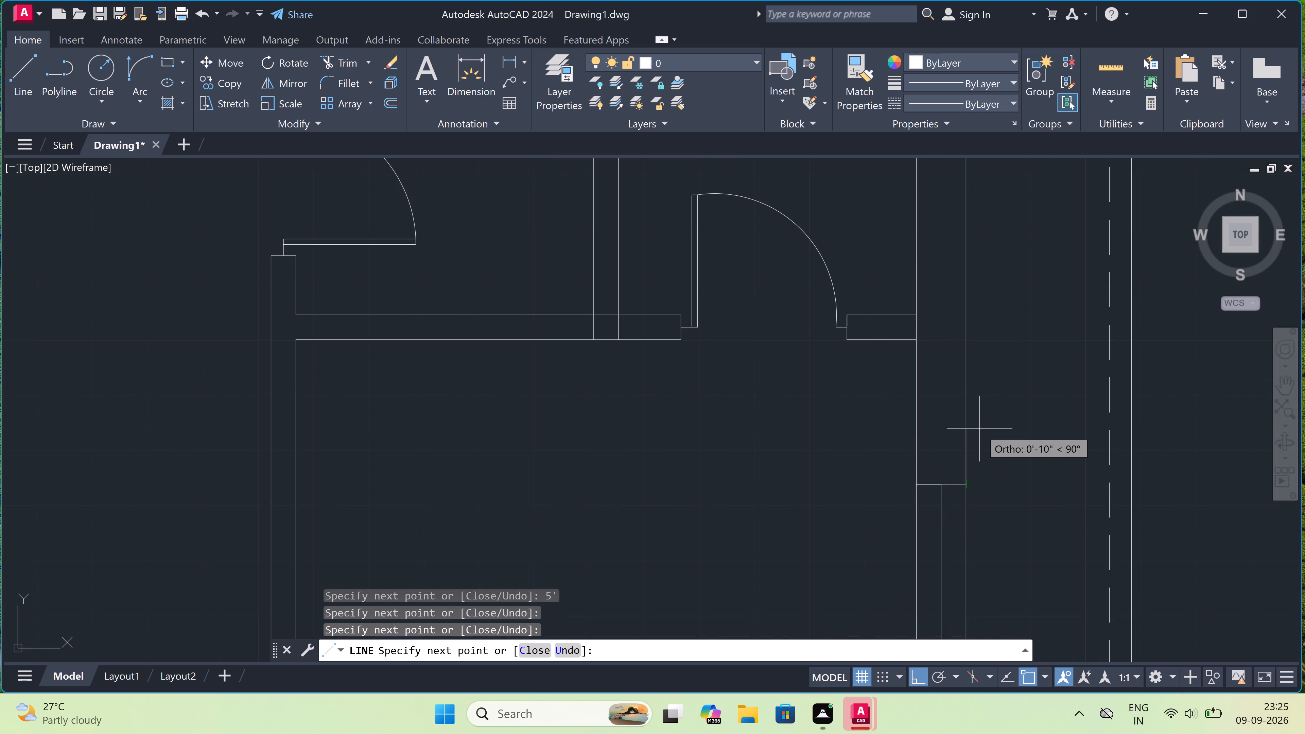
key(Escape)
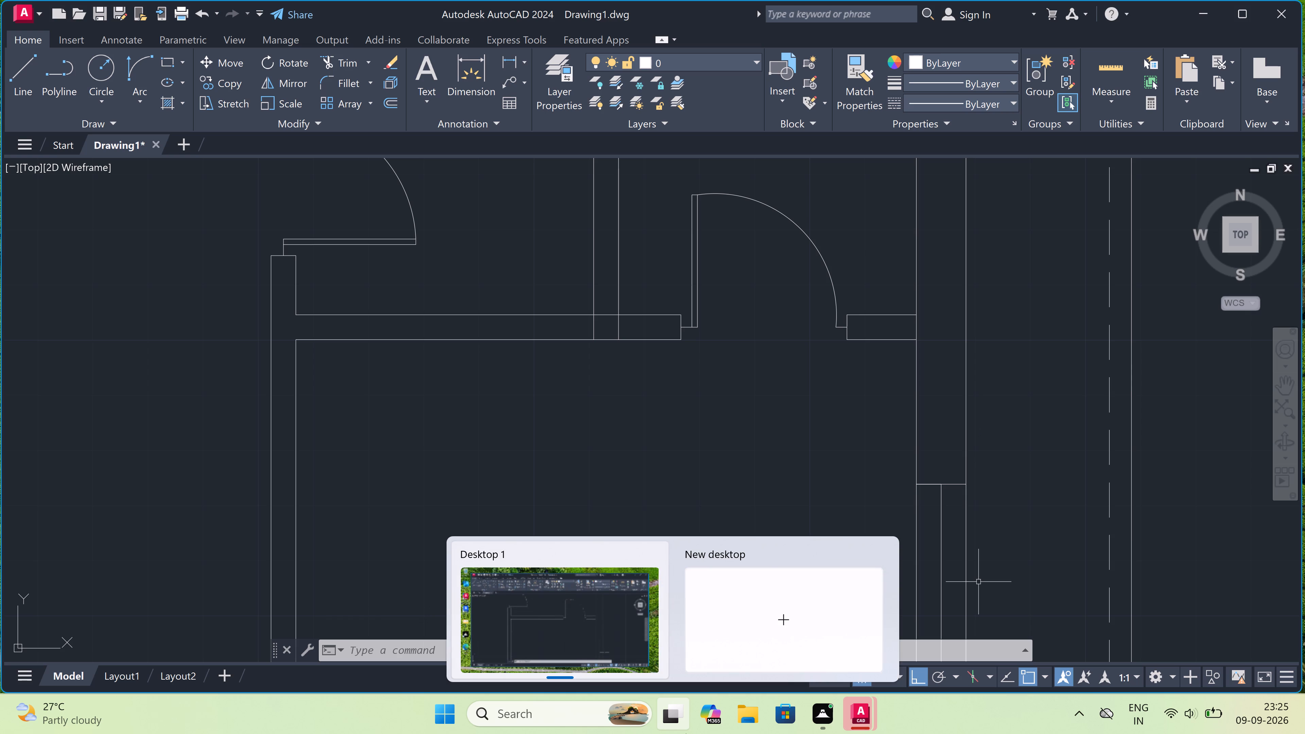
Draw a window in the north outer wall east of the north column: two cross lines joined by a 2' centre line running east.
scroll(660, 488, down, 2)
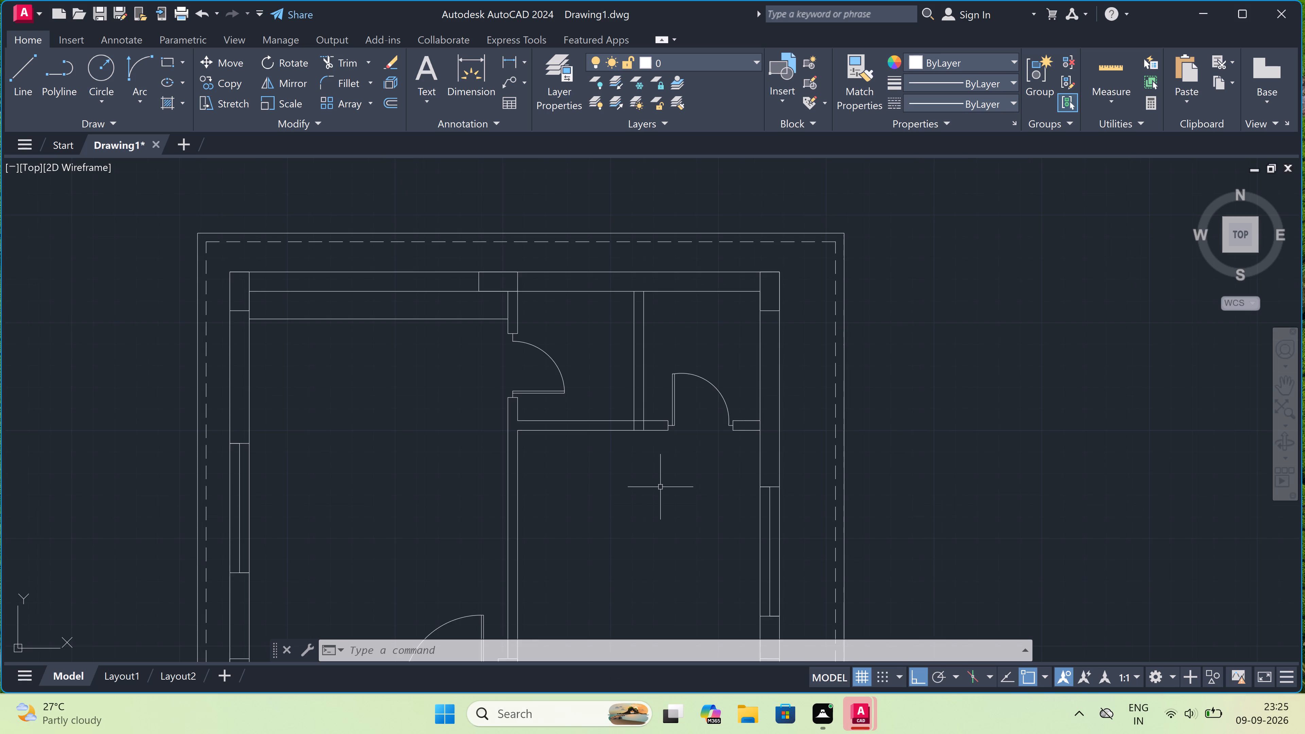
scroll(660, 487, down, 1)
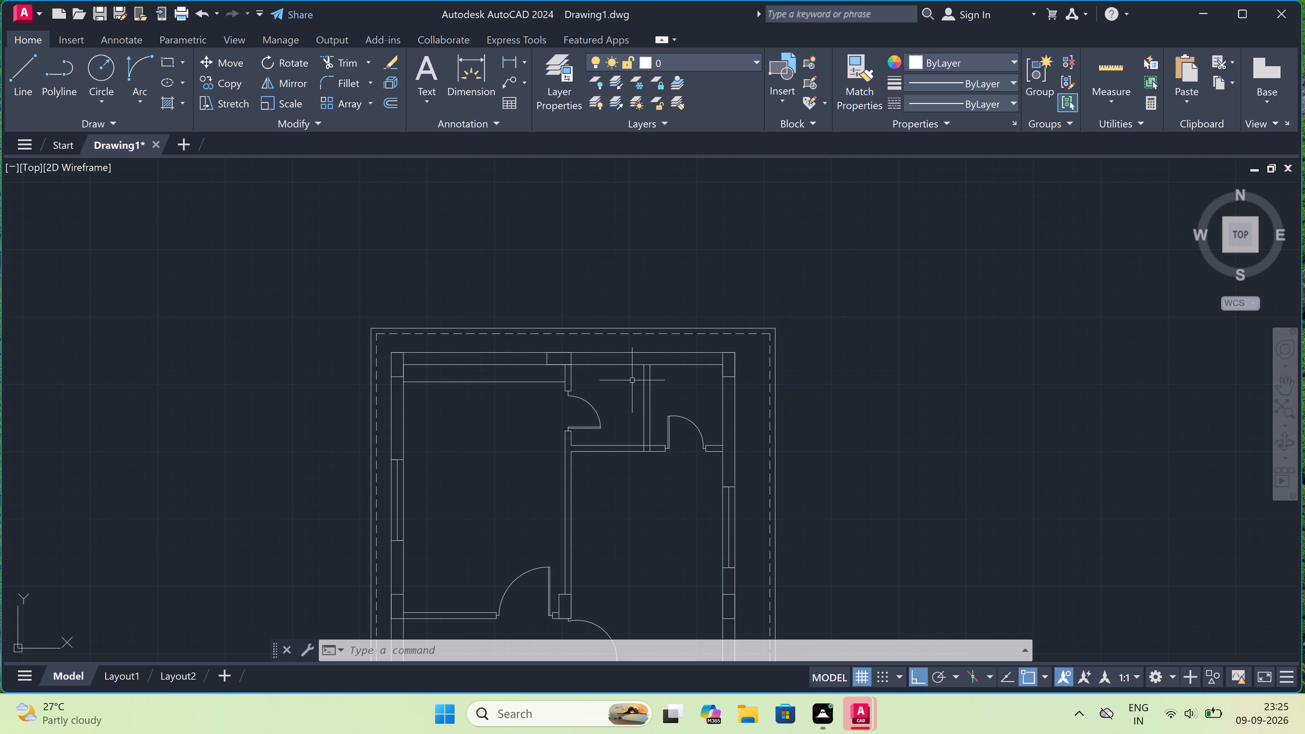
scroll(612, 353, up, 3)
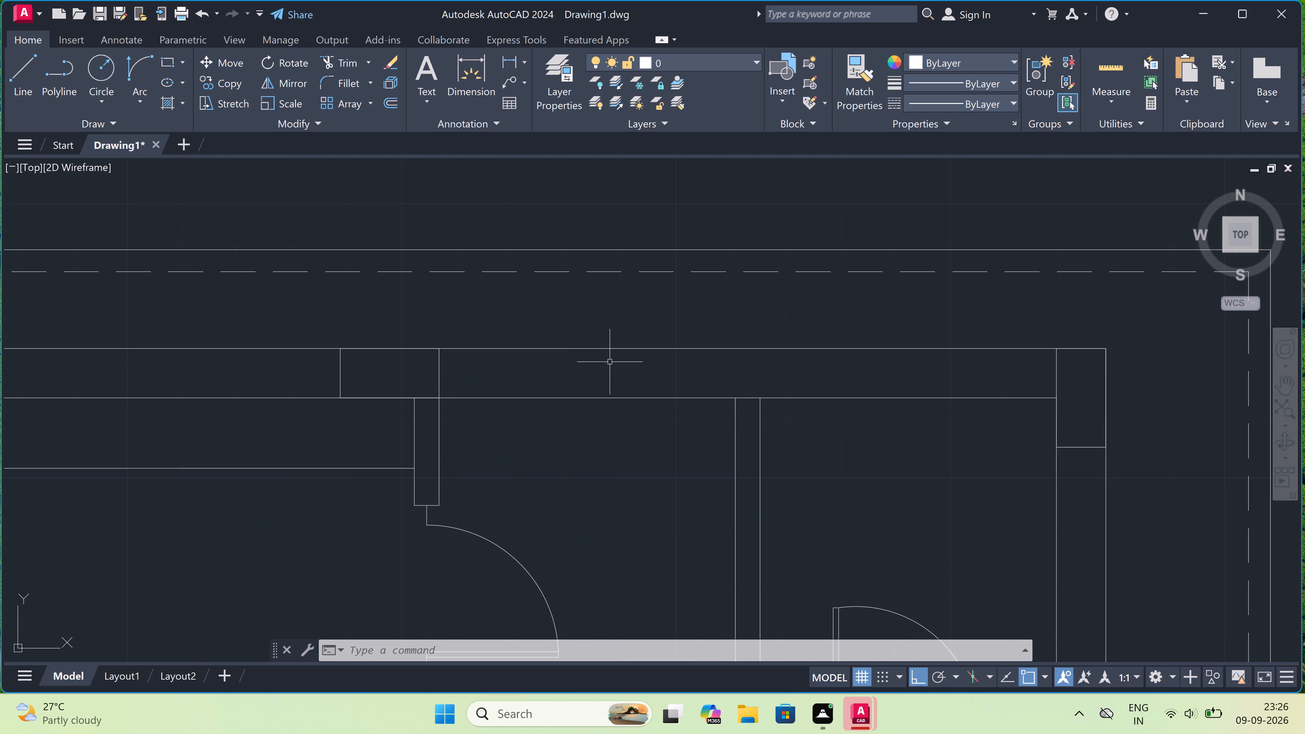
key(space)
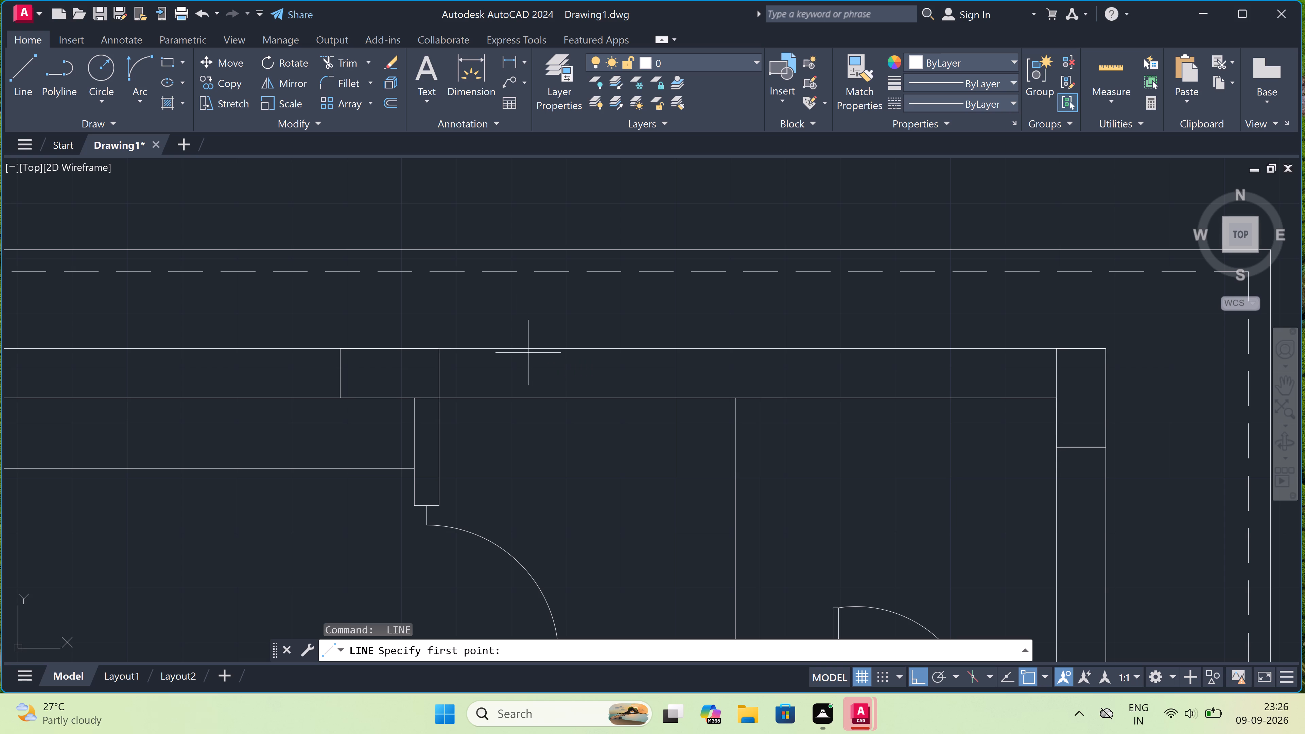
drag(529, 349, 529, 349)
drag(529, 349, 534, 353)
click(533, 397)
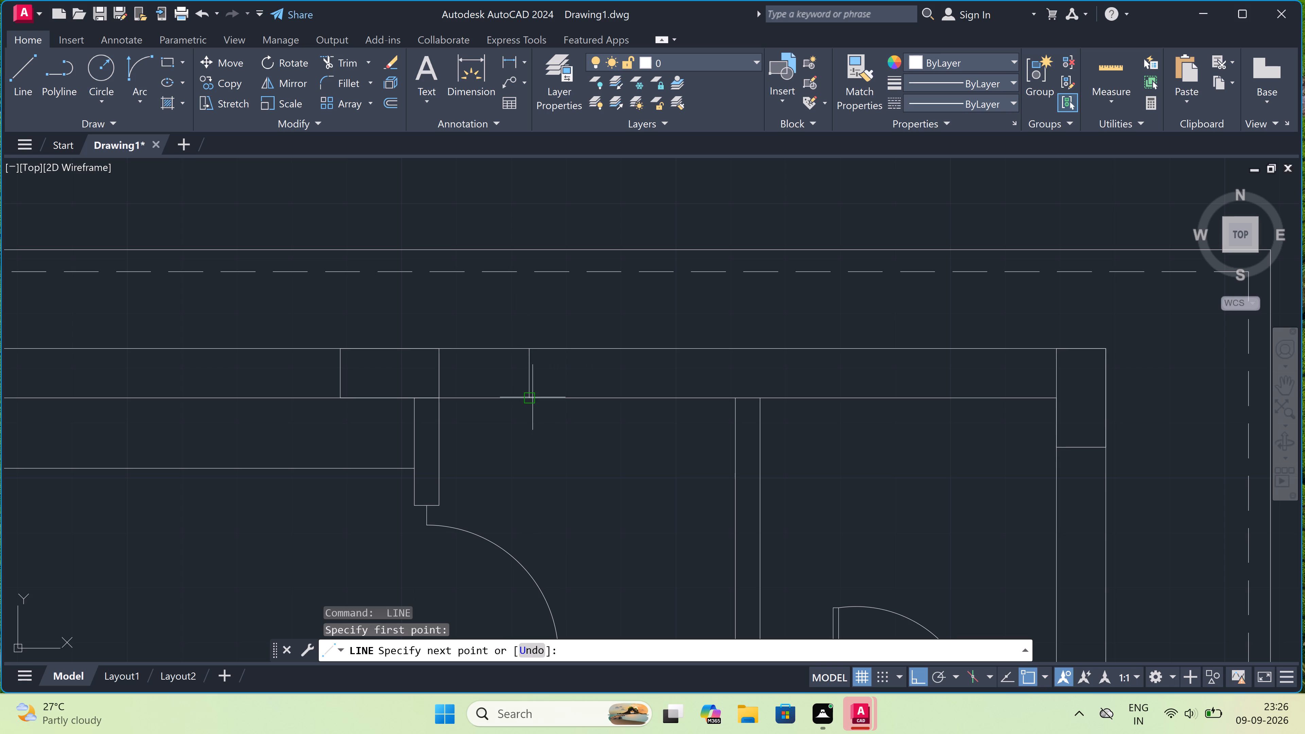
drag(528, 371, 621, 373)
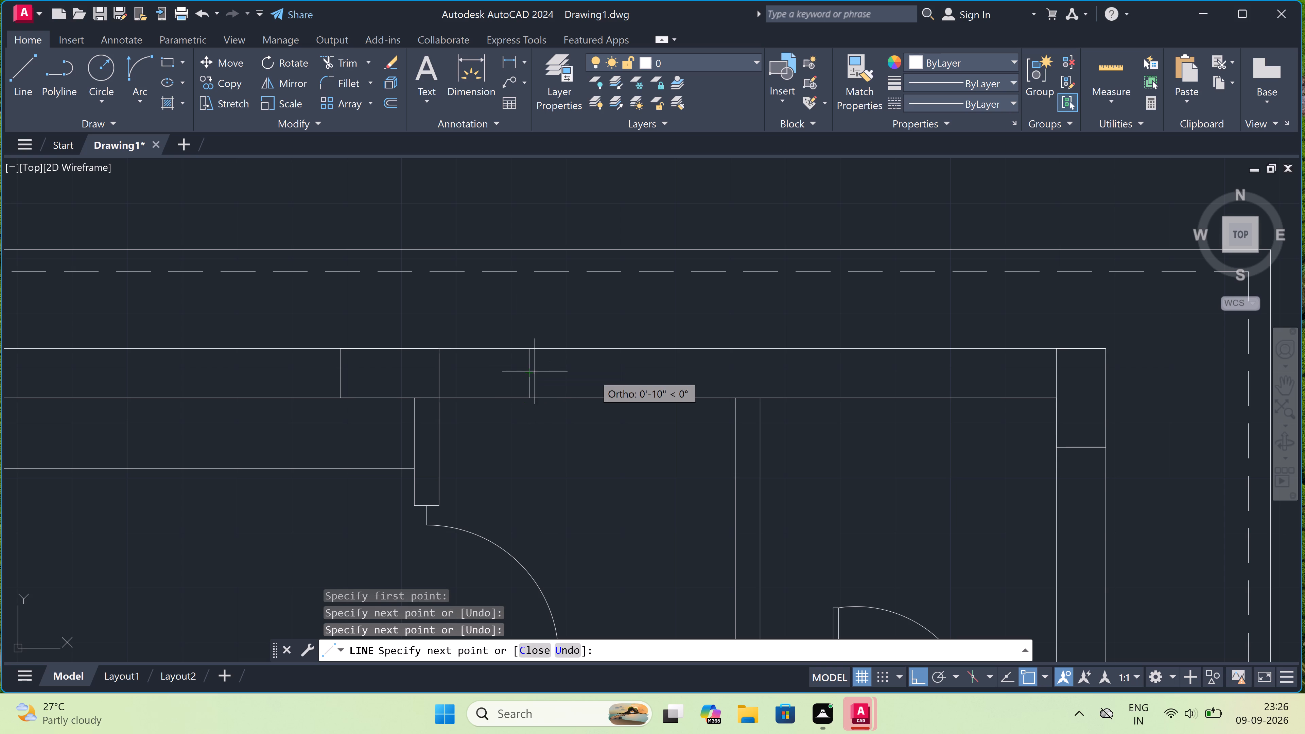
text(2')
key(space)
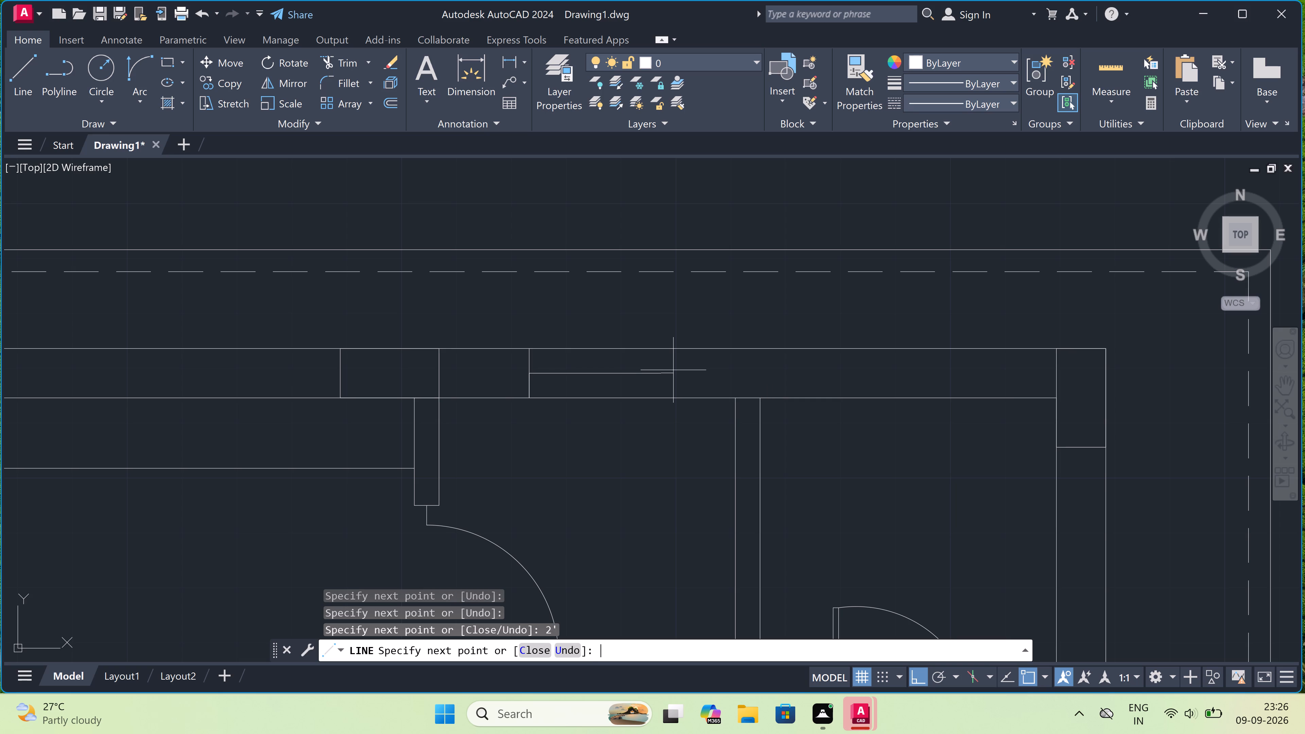
click(662, 345)
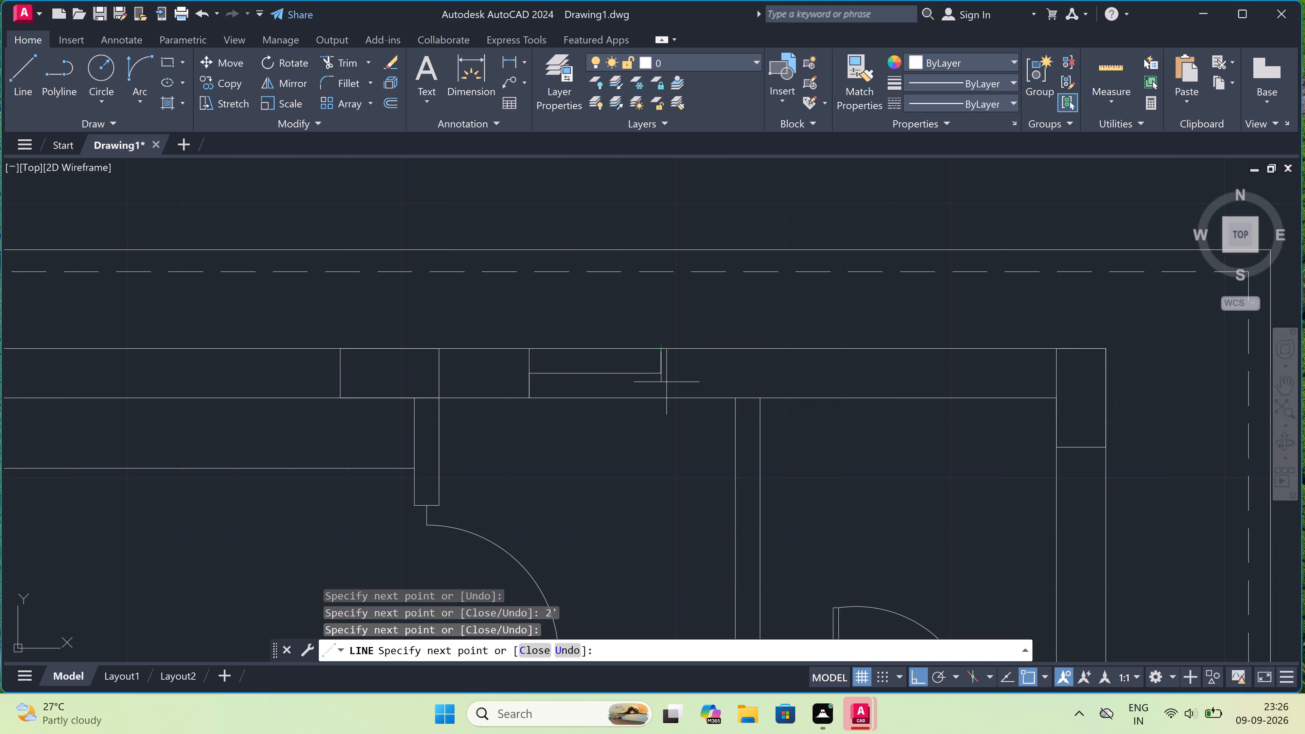
click(661, 394)
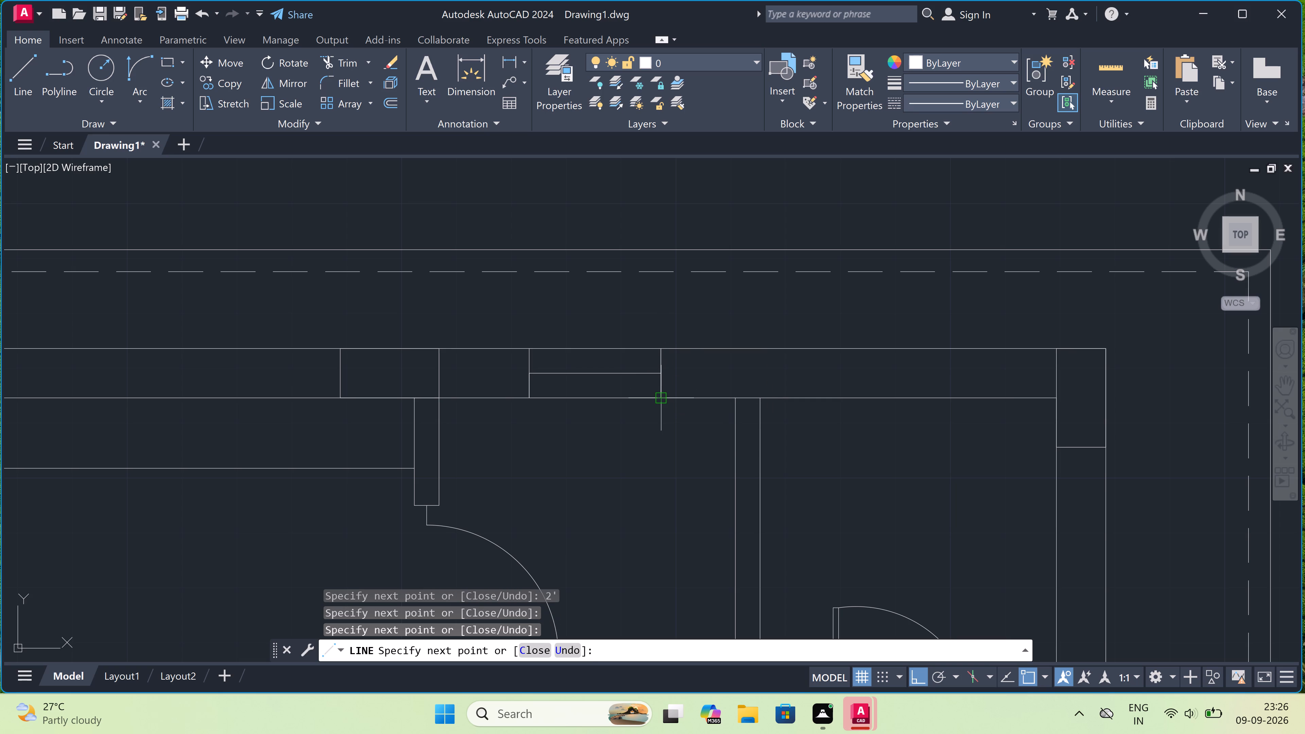
key(Escape)
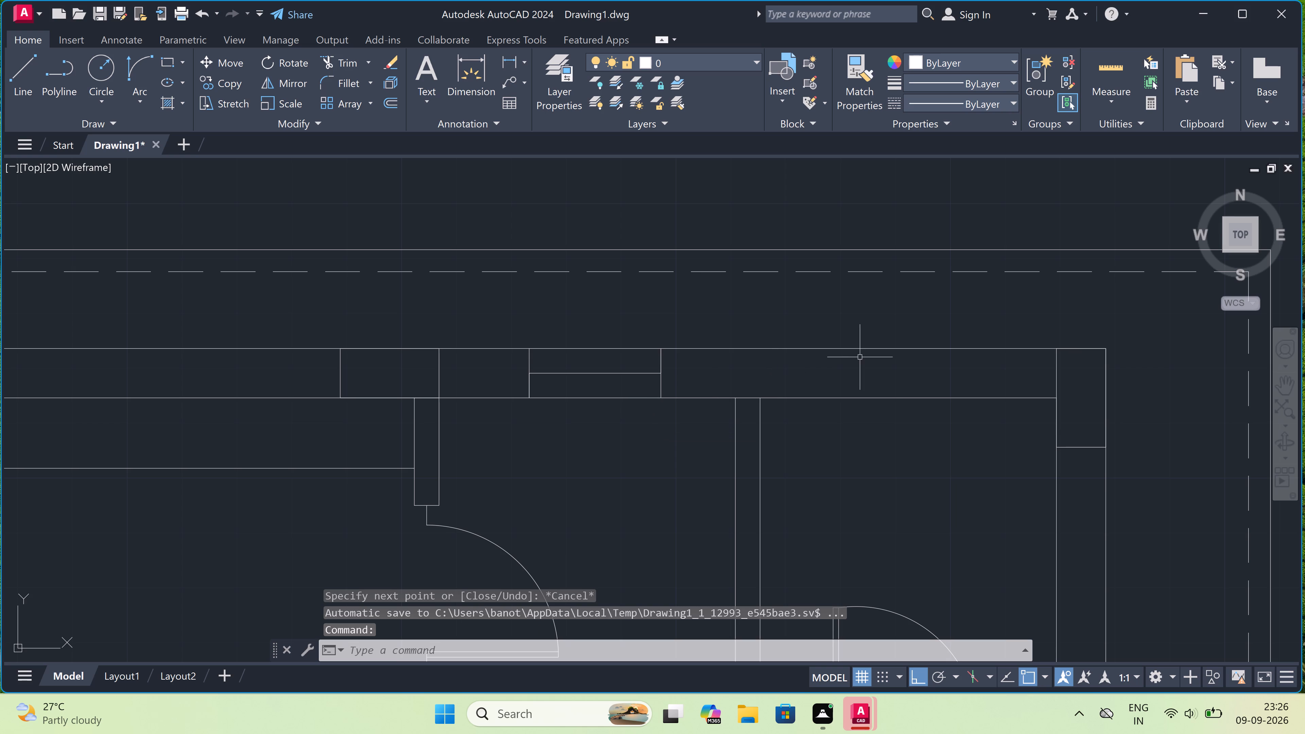
Draw a window in the north outer wall between the bathroom partition and northeast corner column: two cross lines joined by a 2' centre line running east.
key(space)
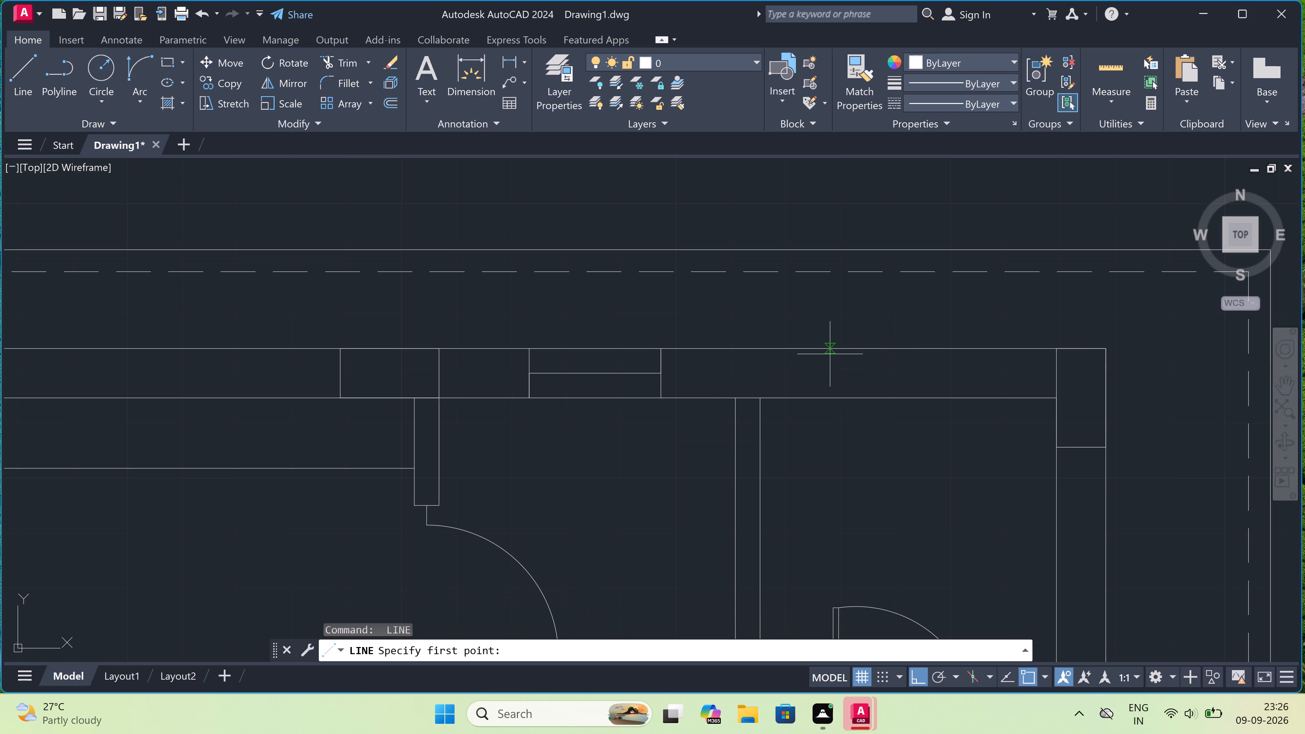
drag(822, 349, 822, 353)
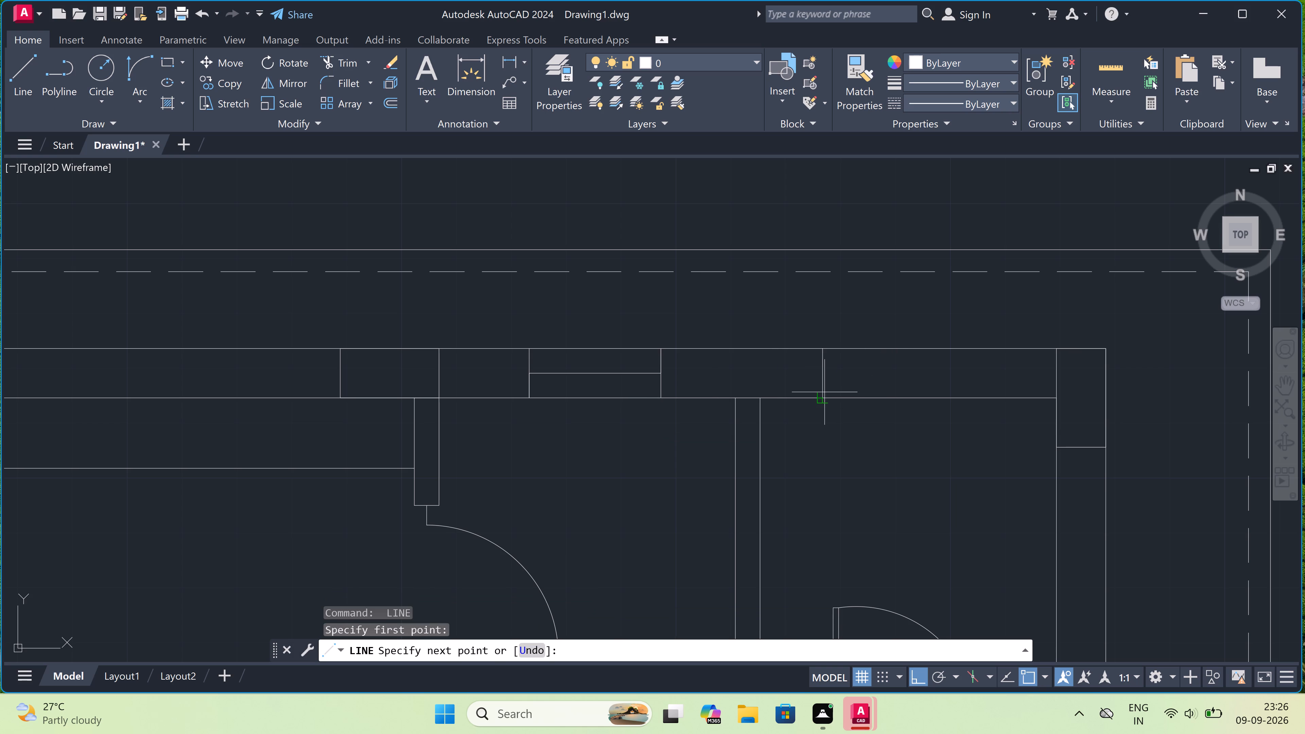
double_click(824, 396)
click(820, 372)
drag(825, 372, 835, 369)
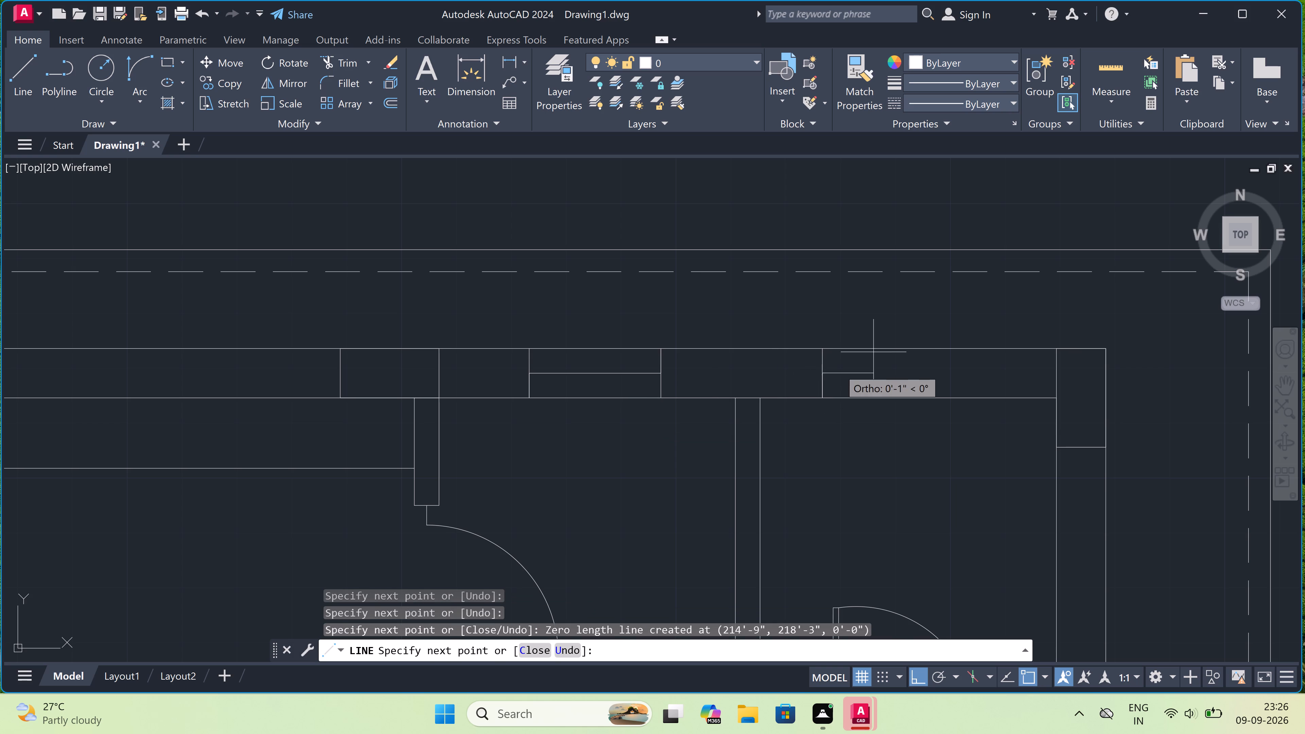
text(2')
key(space)
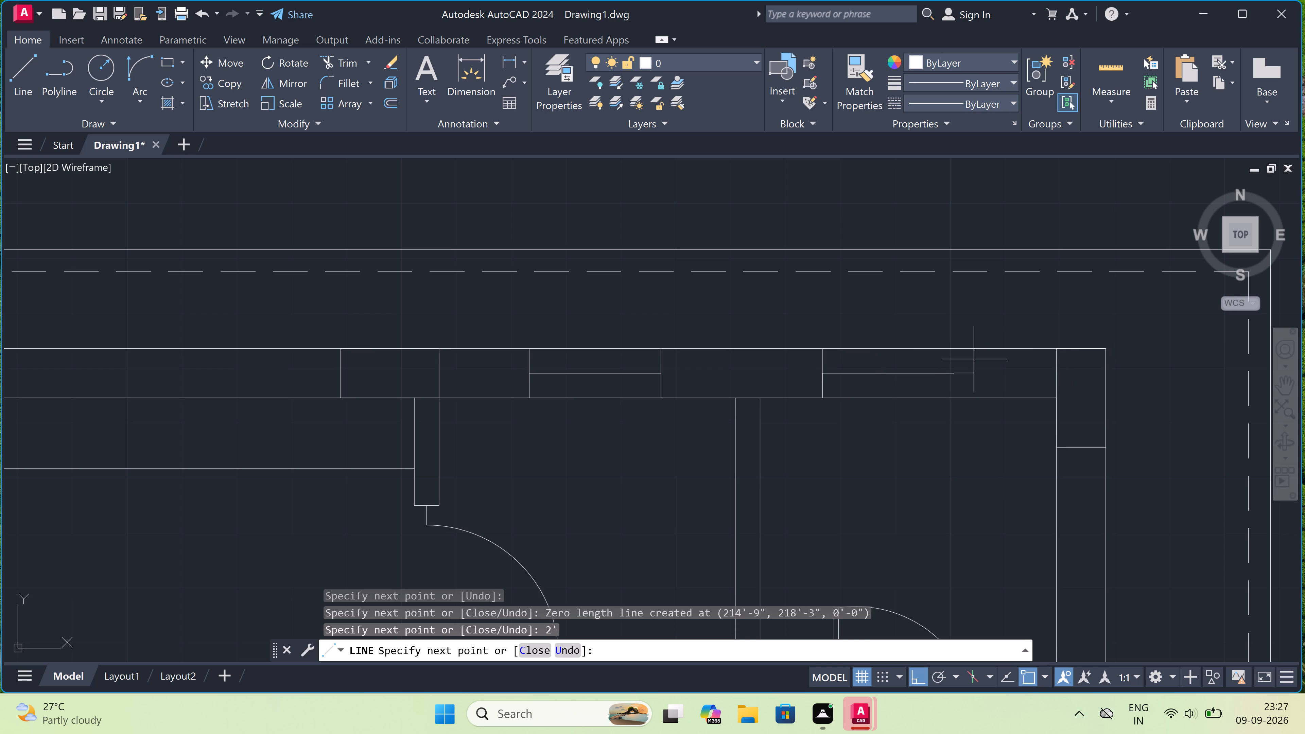
drag(953, 346, 953, 349)
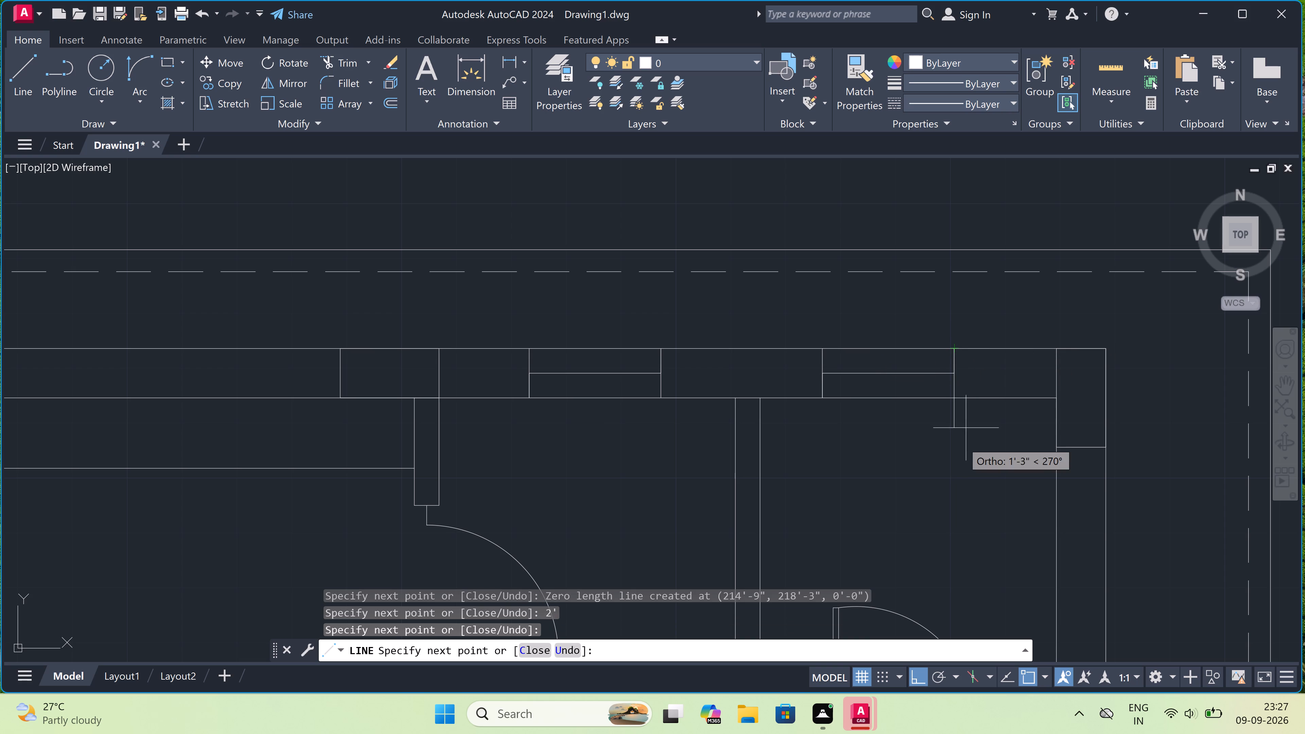
click(955, 396)
key(Escape)
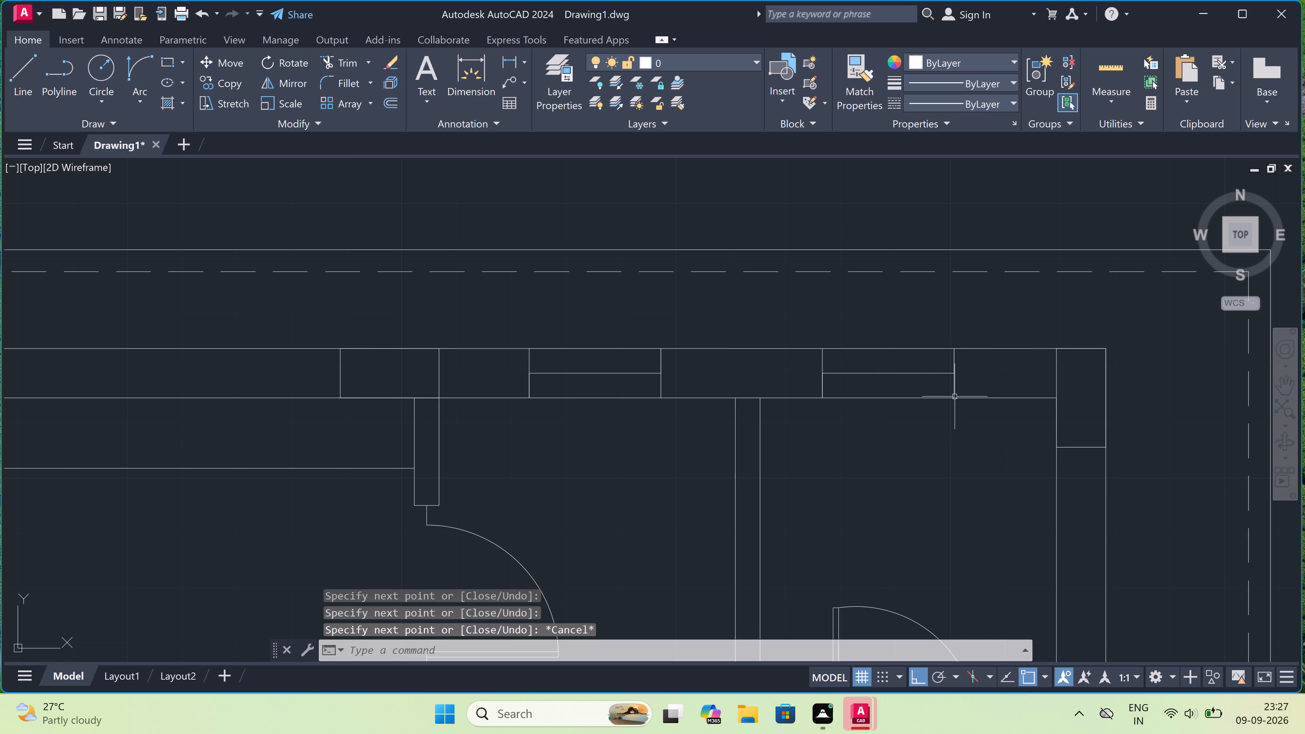
Trim the horizontal partition's two lines inside the east outer wall and the wall's inner line between them, south of the middle column.
scroll(922, 337, down, 3)
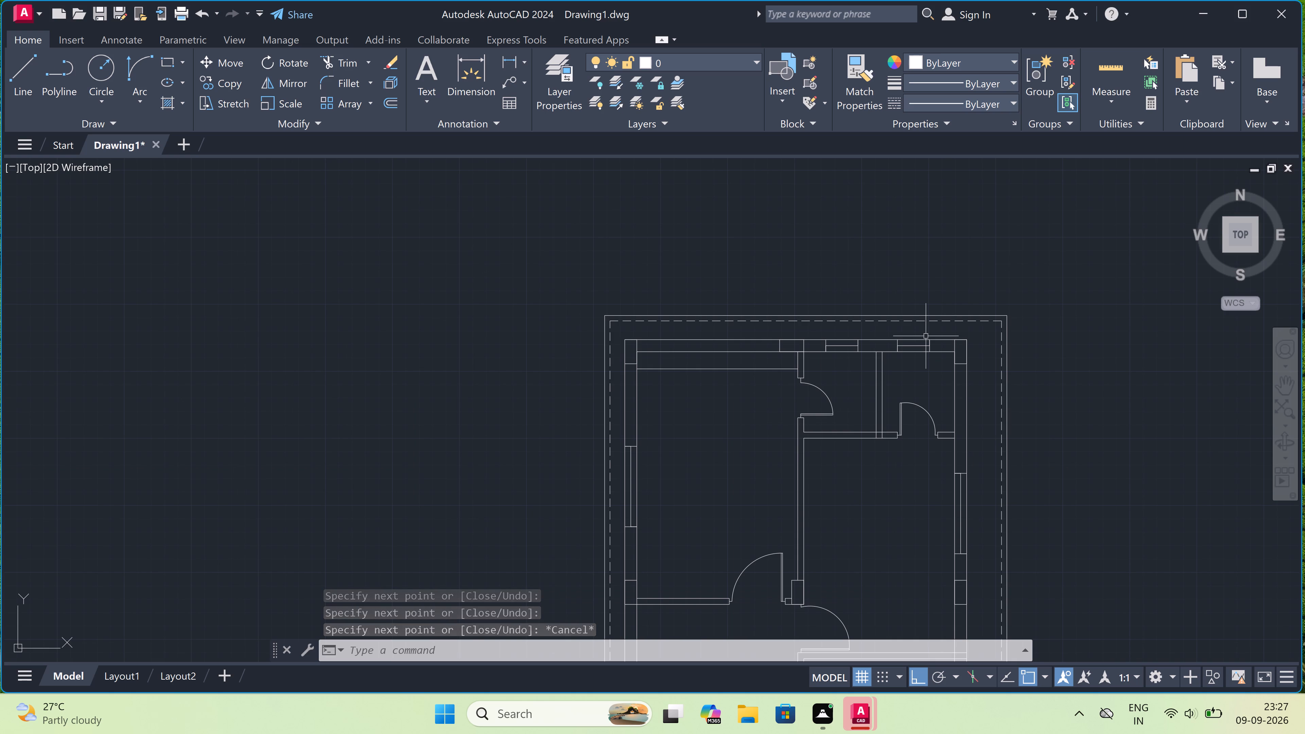
scroll(927, 337, down, 1)
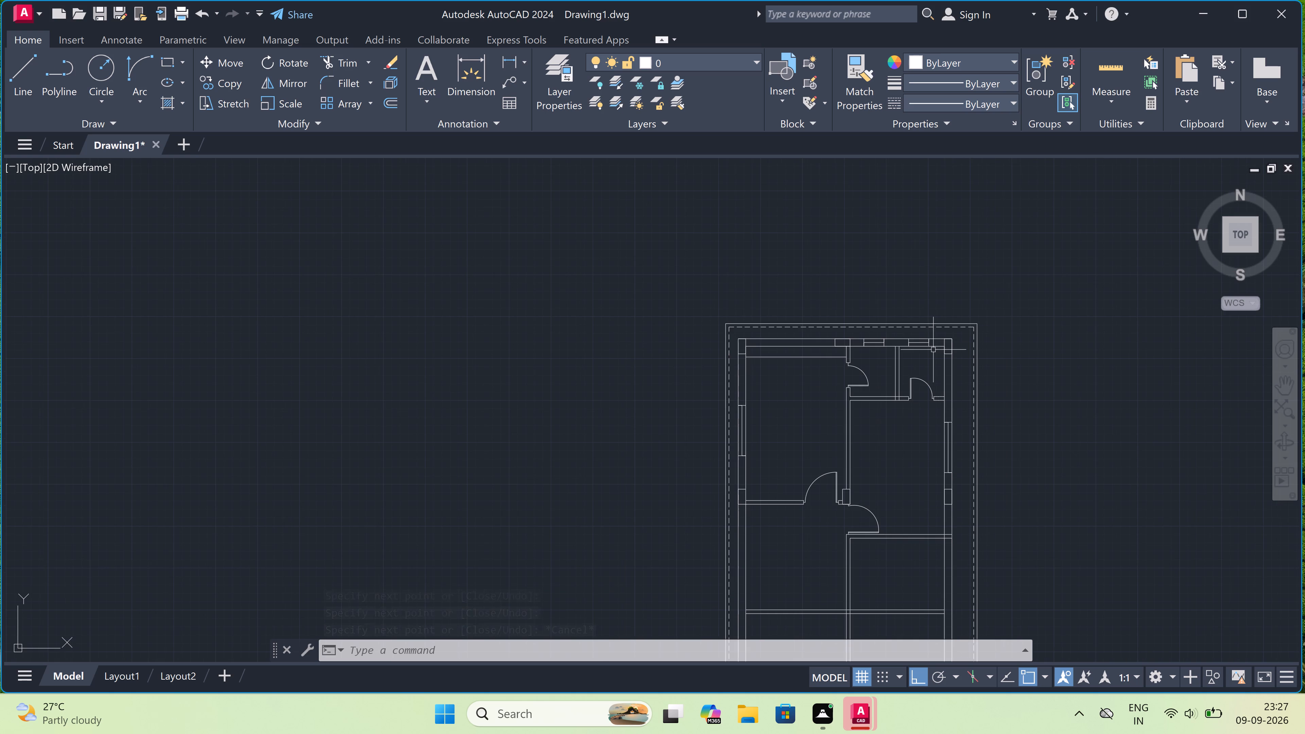
scroll(954, 513, down, 1)
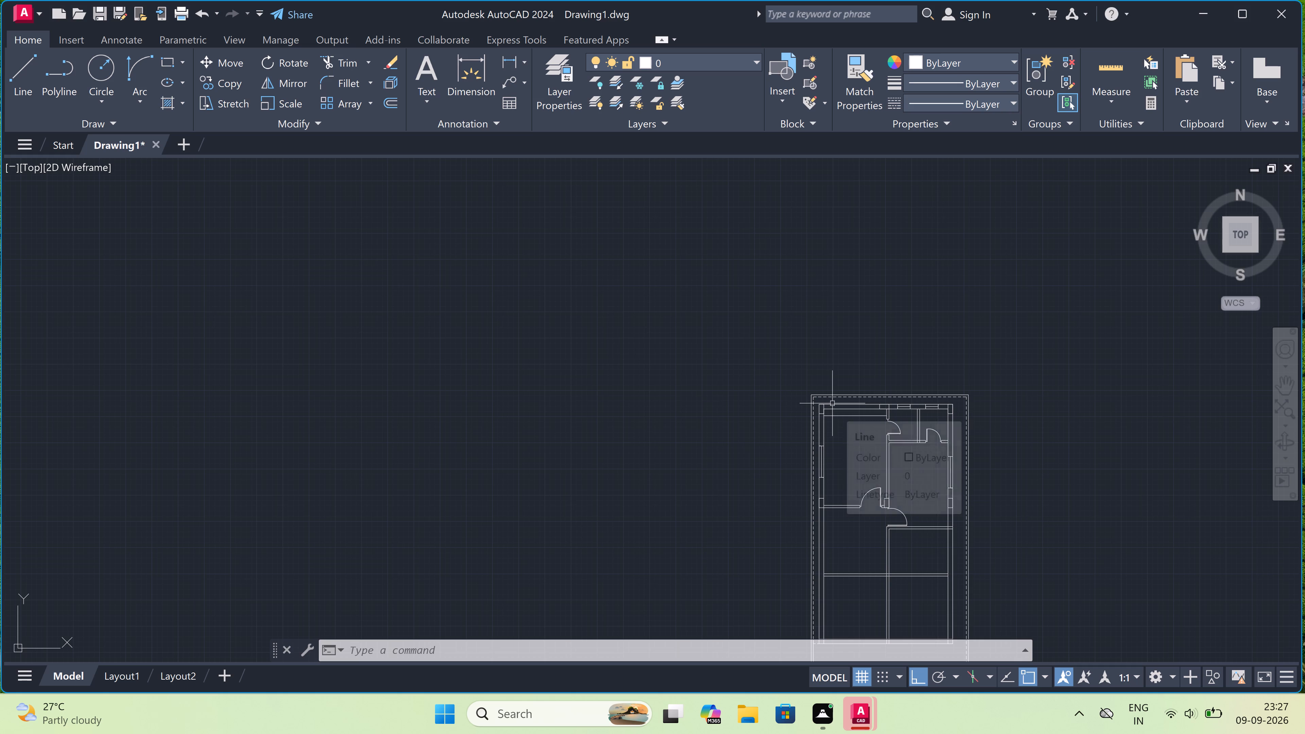
scroll(832, 403, down, 1)
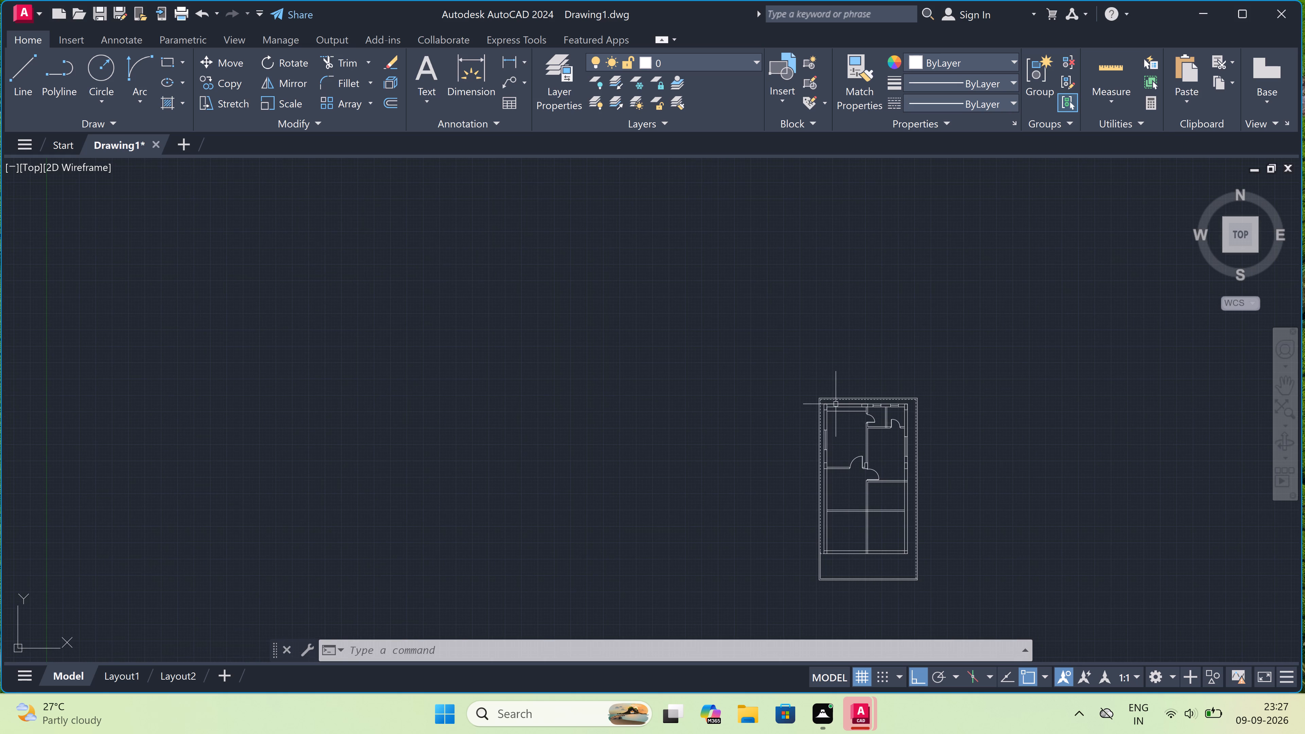
scroll(836, 404, down, 1)
scroll(871, 448, up, 3)
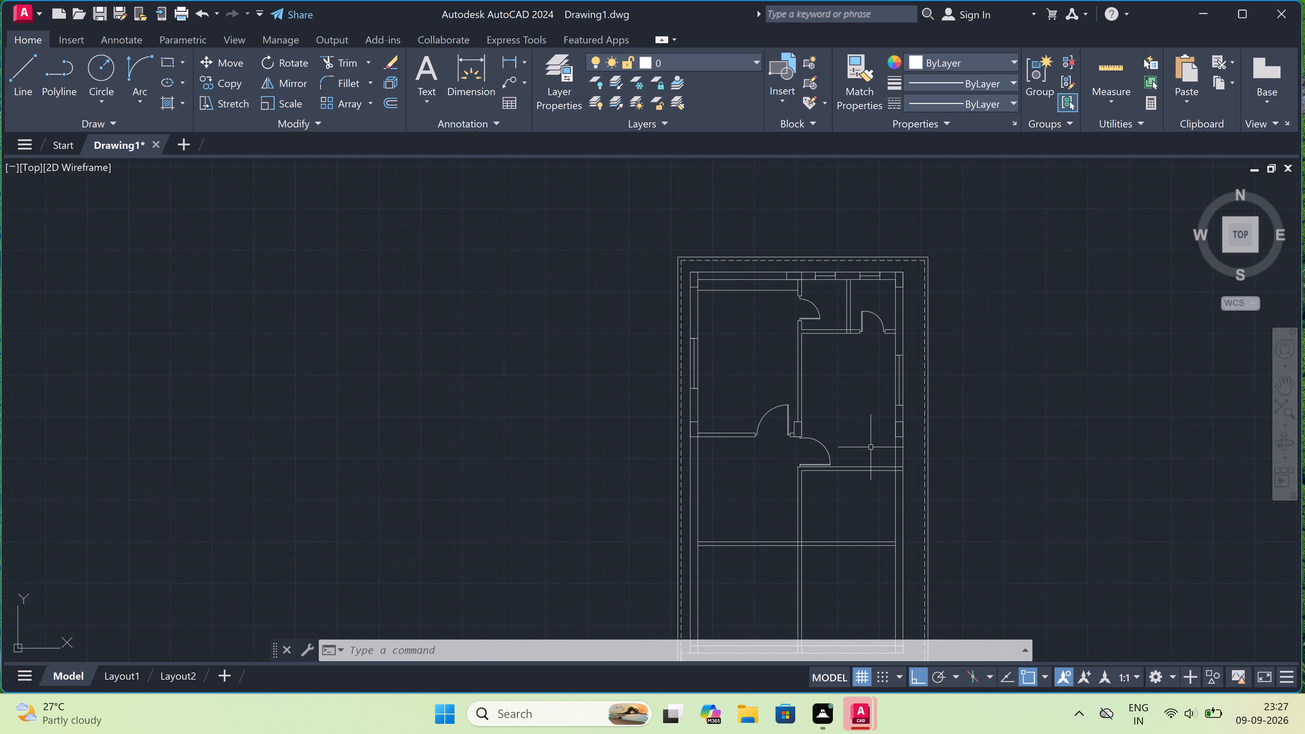
scroll(871, 443, up, 1)
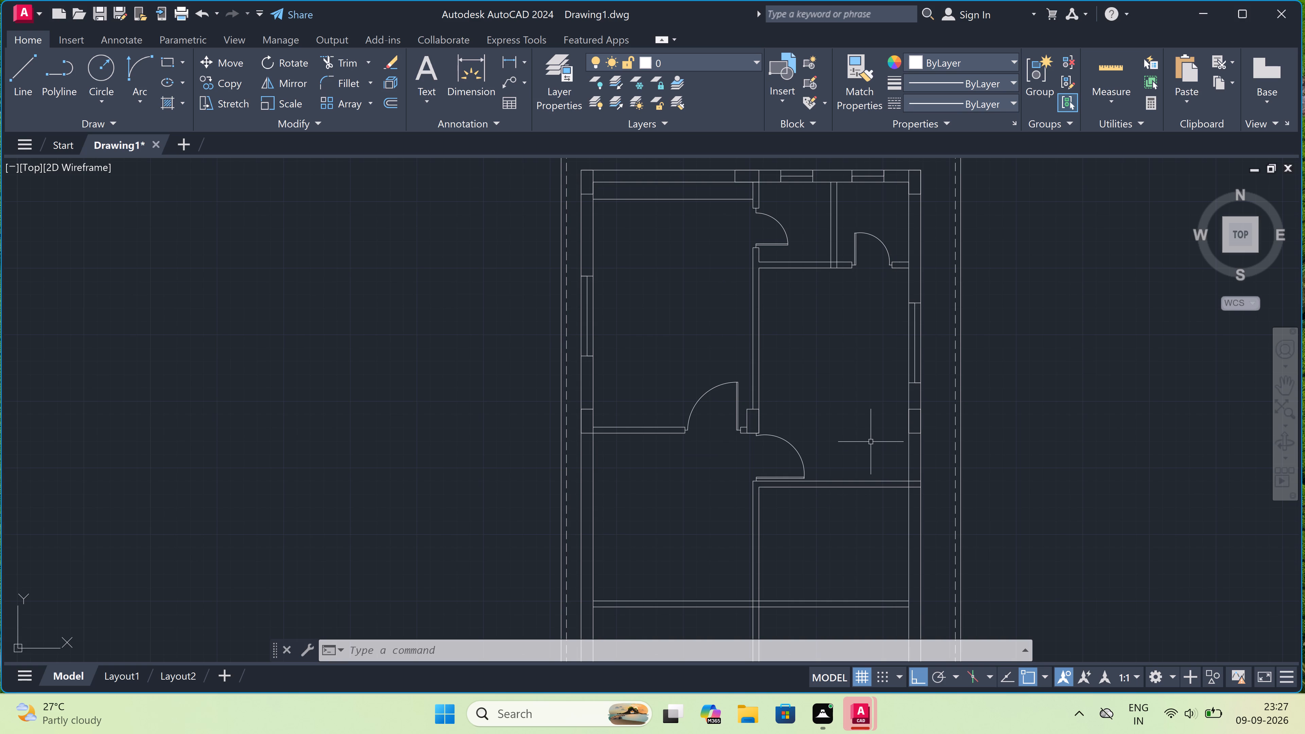
scroll(909, 479, up, 2)
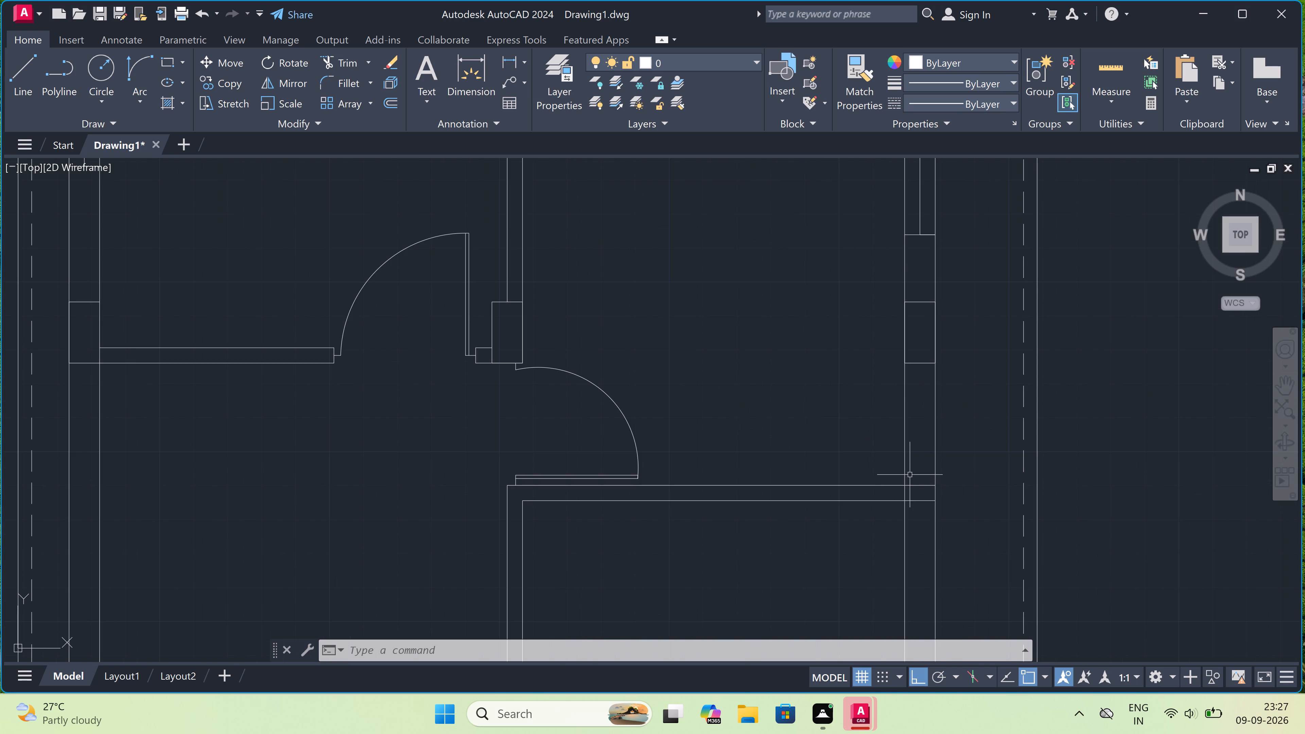
key(t)
key(r)
key(space)
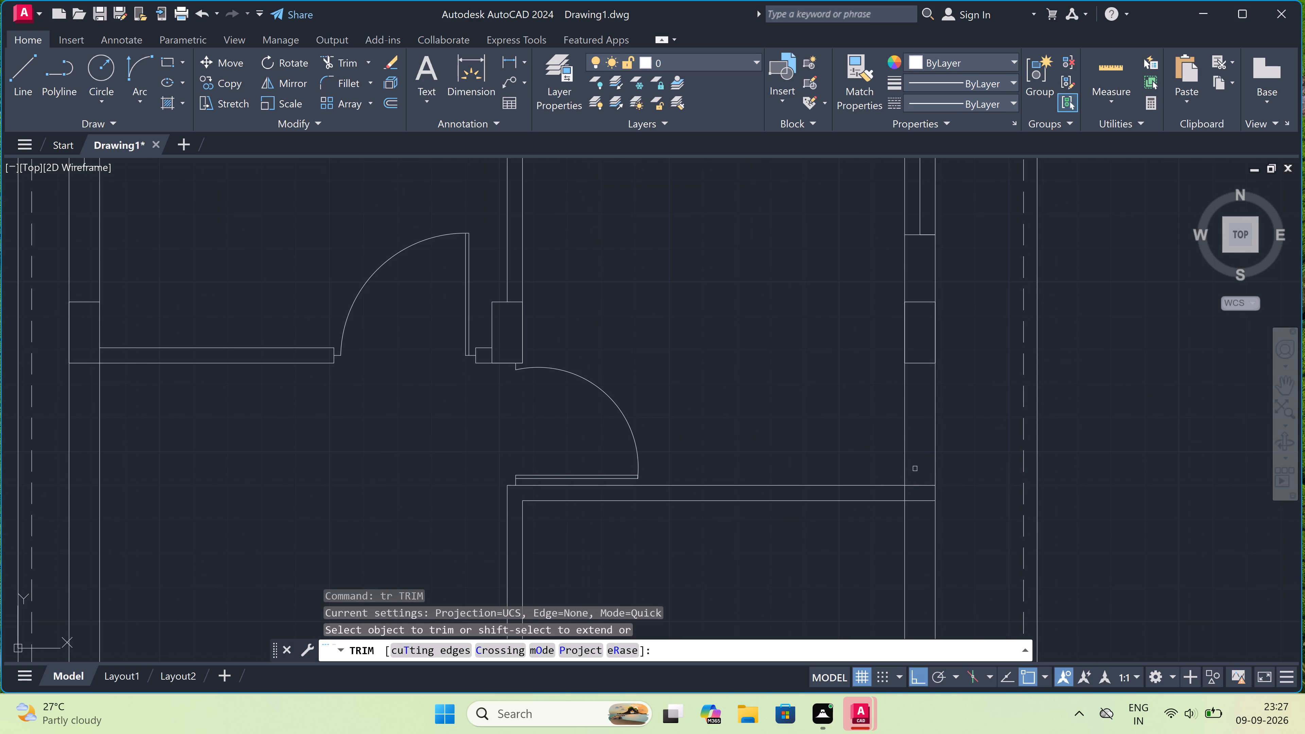
click(923, 505)
double_click(923, 472)
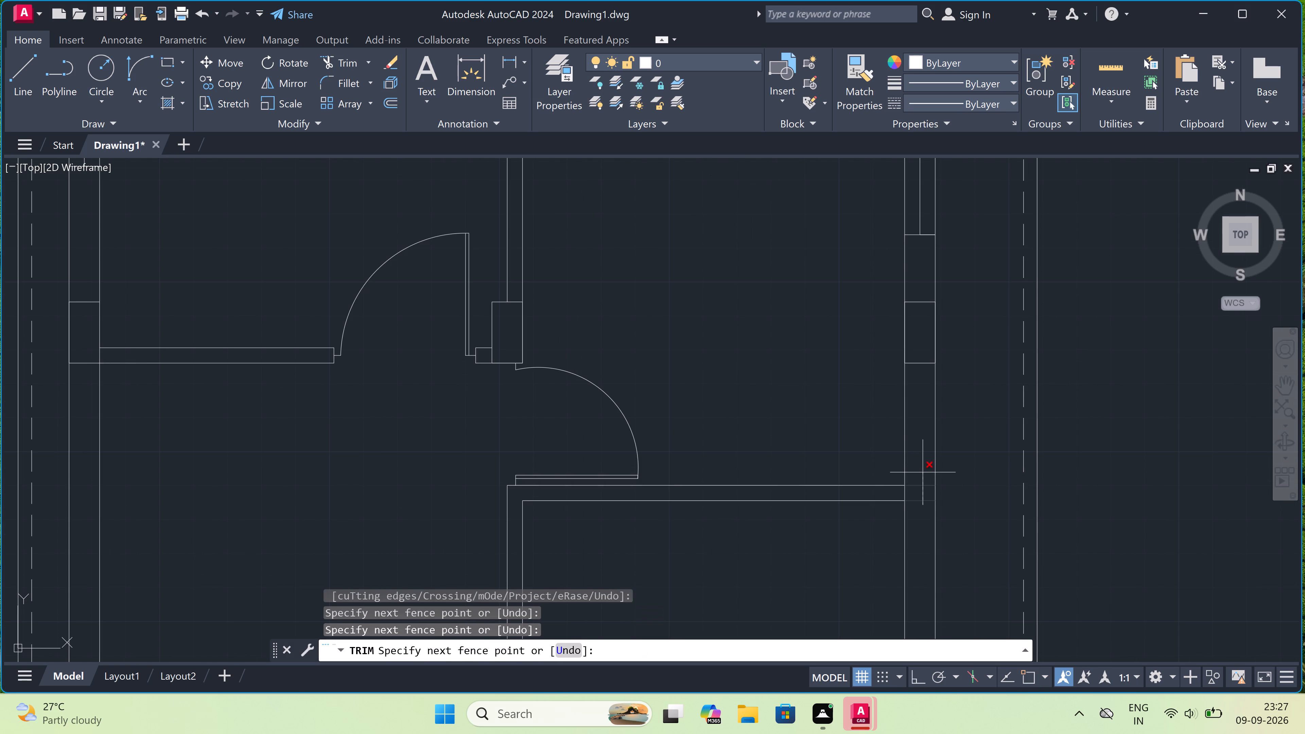
double_click(909, 489)
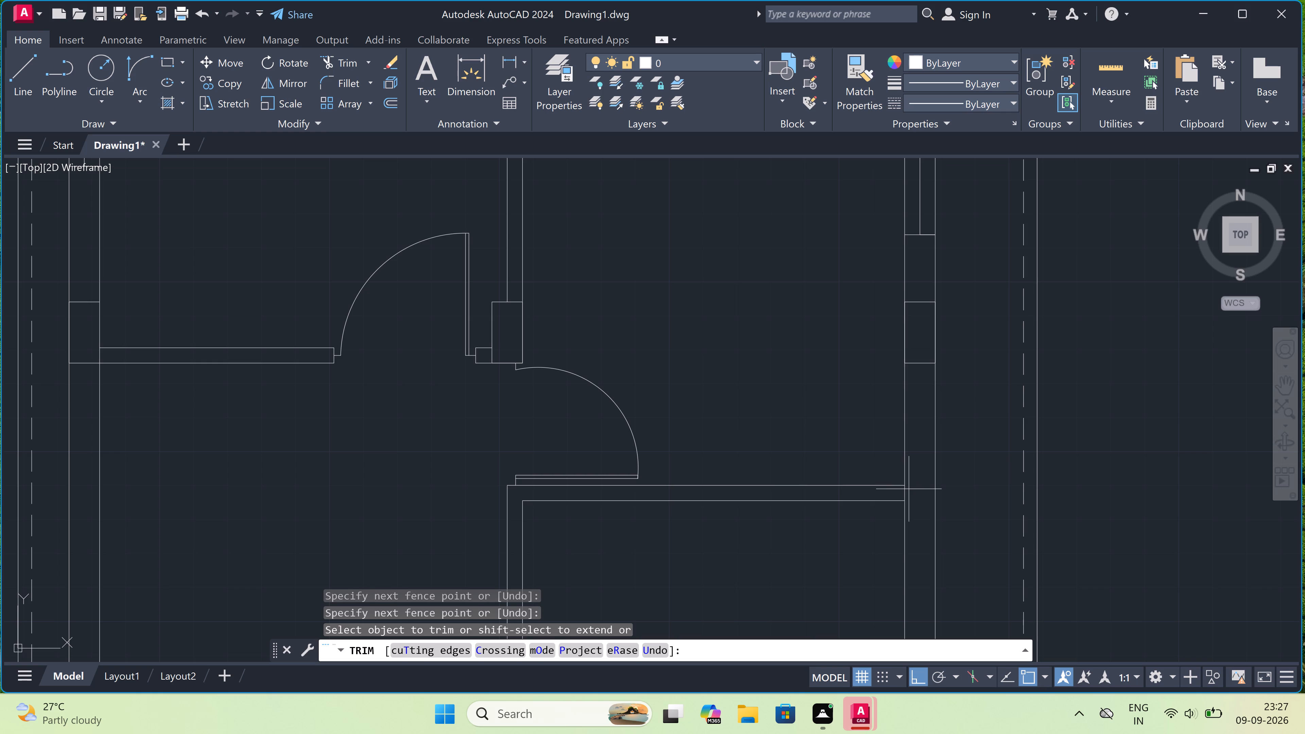
click(906, 492)
scroll(906, 496, up, 3)
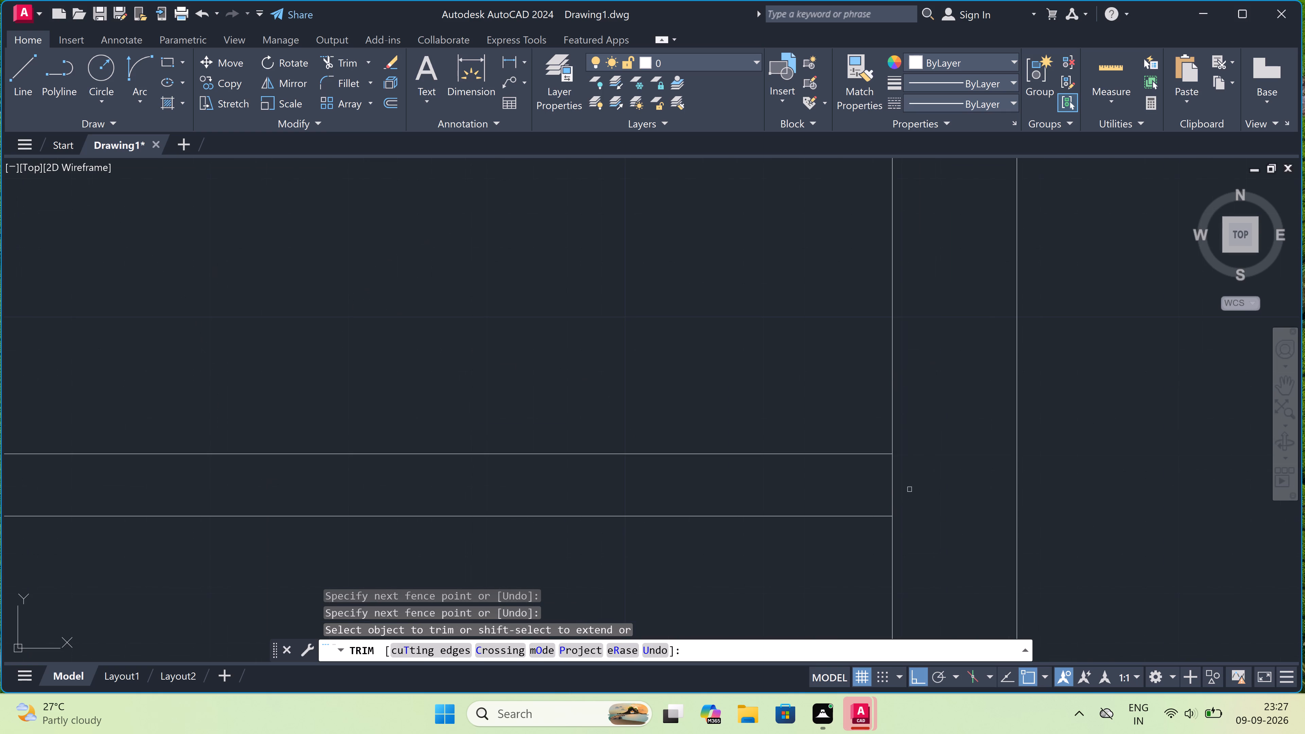
drag(910, 488, 907, 489)
click(880, 493)
scroll(880, 493, down, 3)
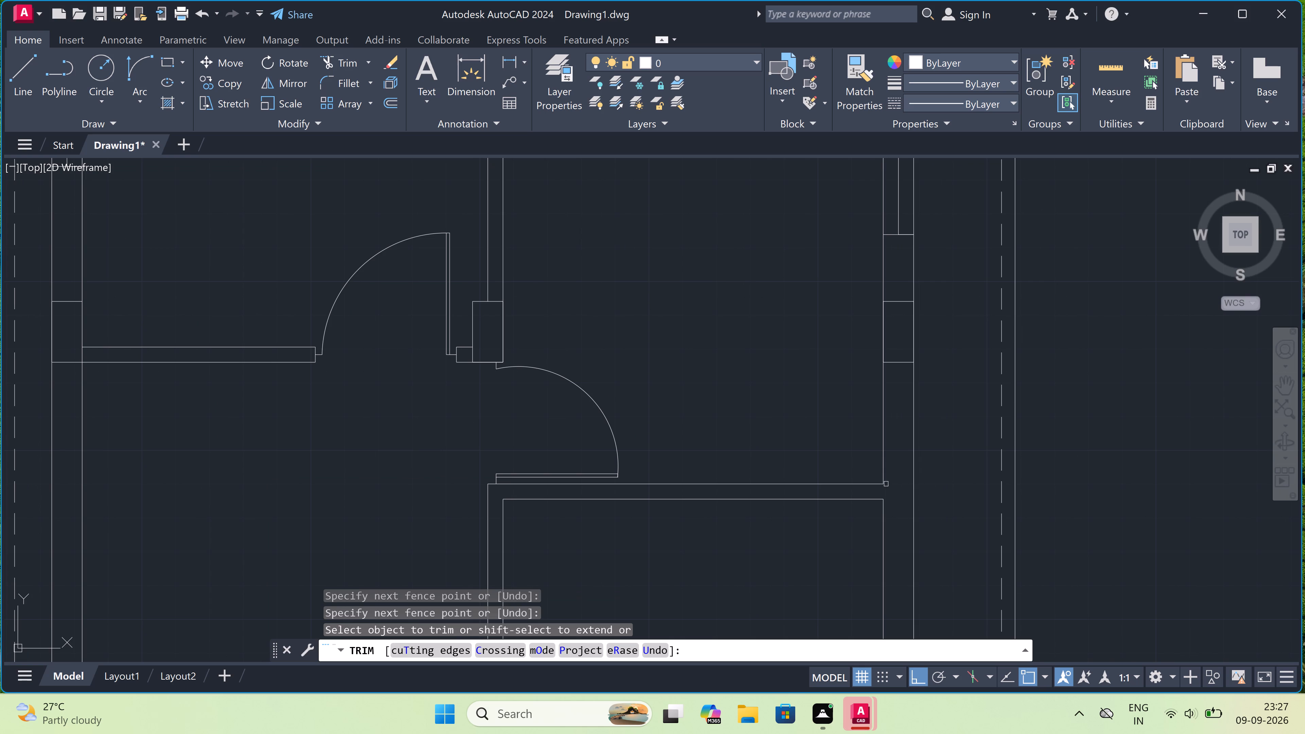
scroll(898, 464, down, 2)
key(Escape)
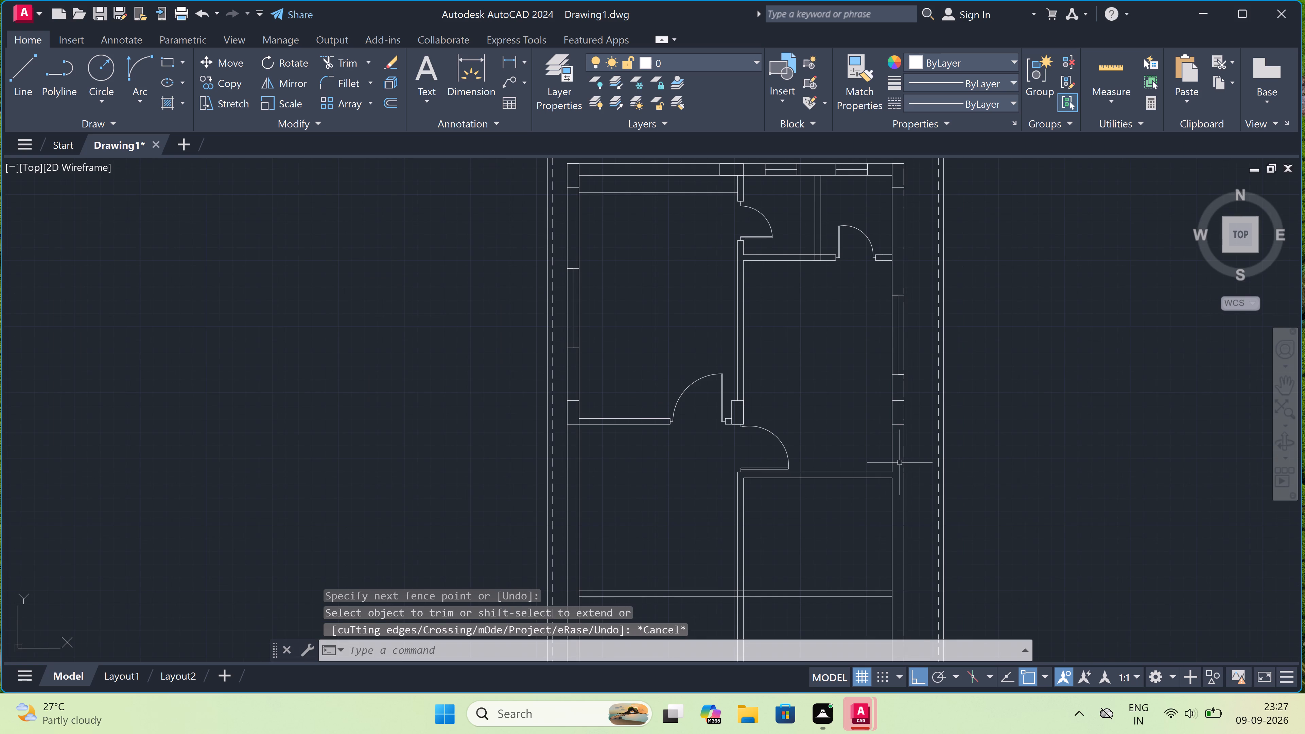
Draw a cross line through the east outer wall south of the short horizontal partition, starting the window's centre line at its midpoint.
scroll(900, 462, down, 2)
scroll(900, 490, up, 3)
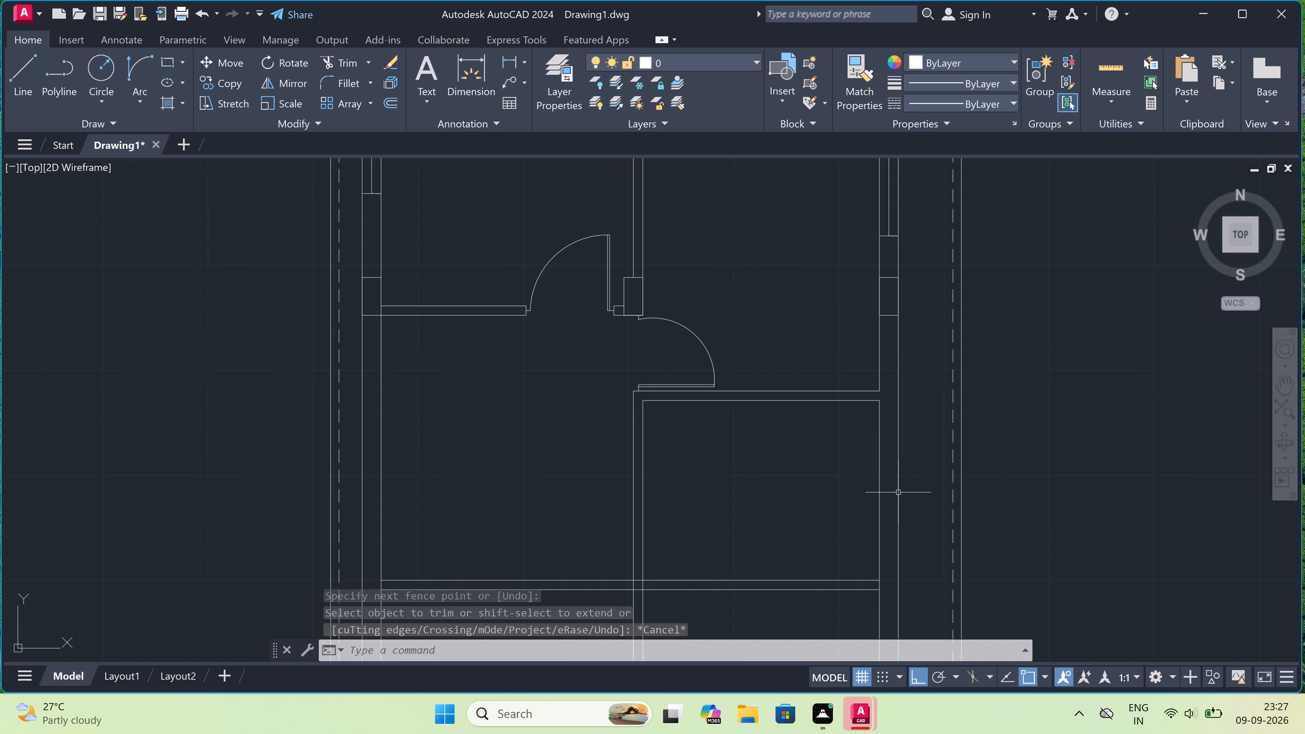
scroll(892, 497, up, 1)
key(l)
key(space)
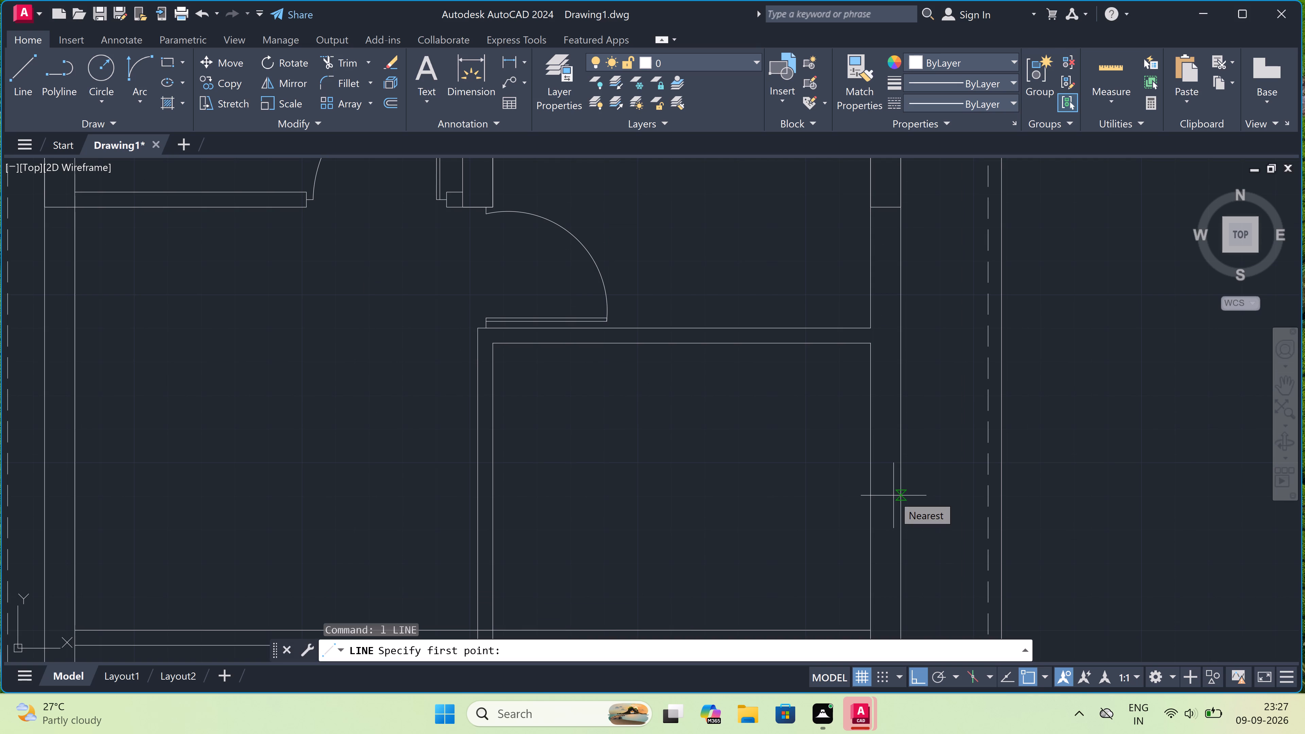
click(870, 412)
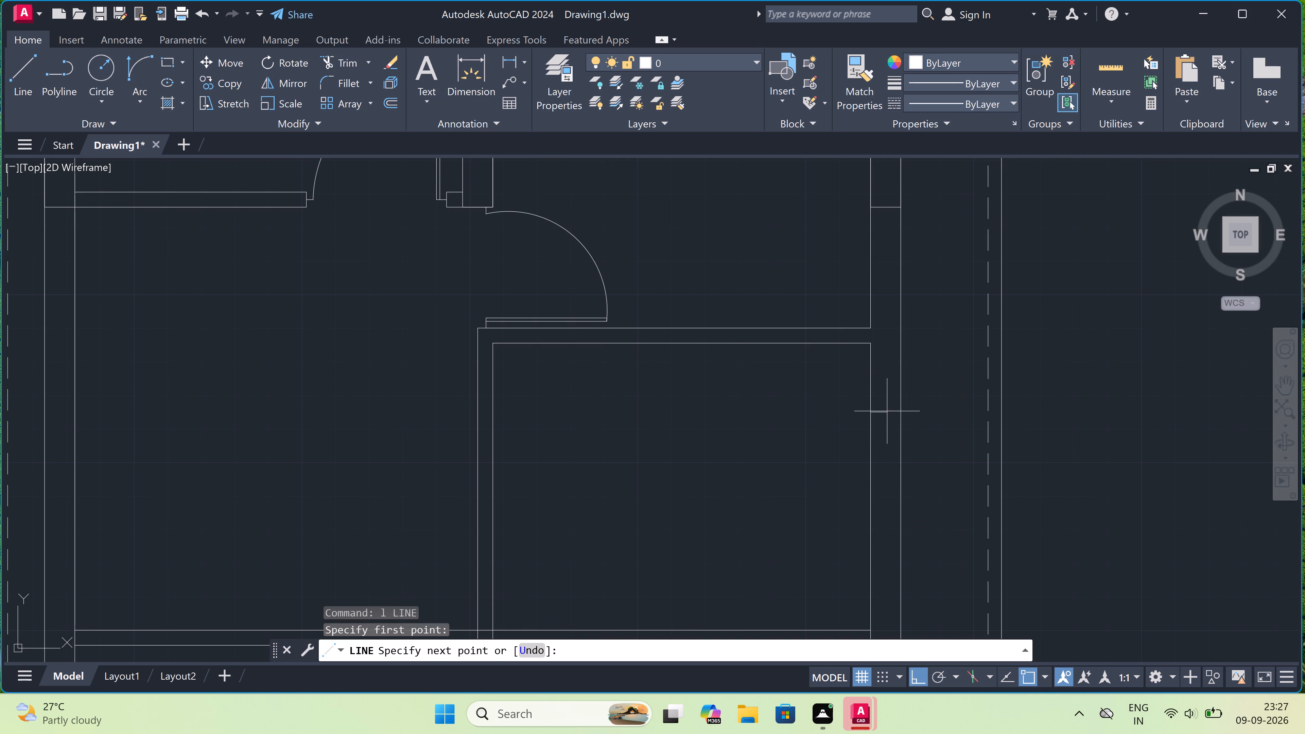
click(903, 409)
drag(889, 412, 884, 454)
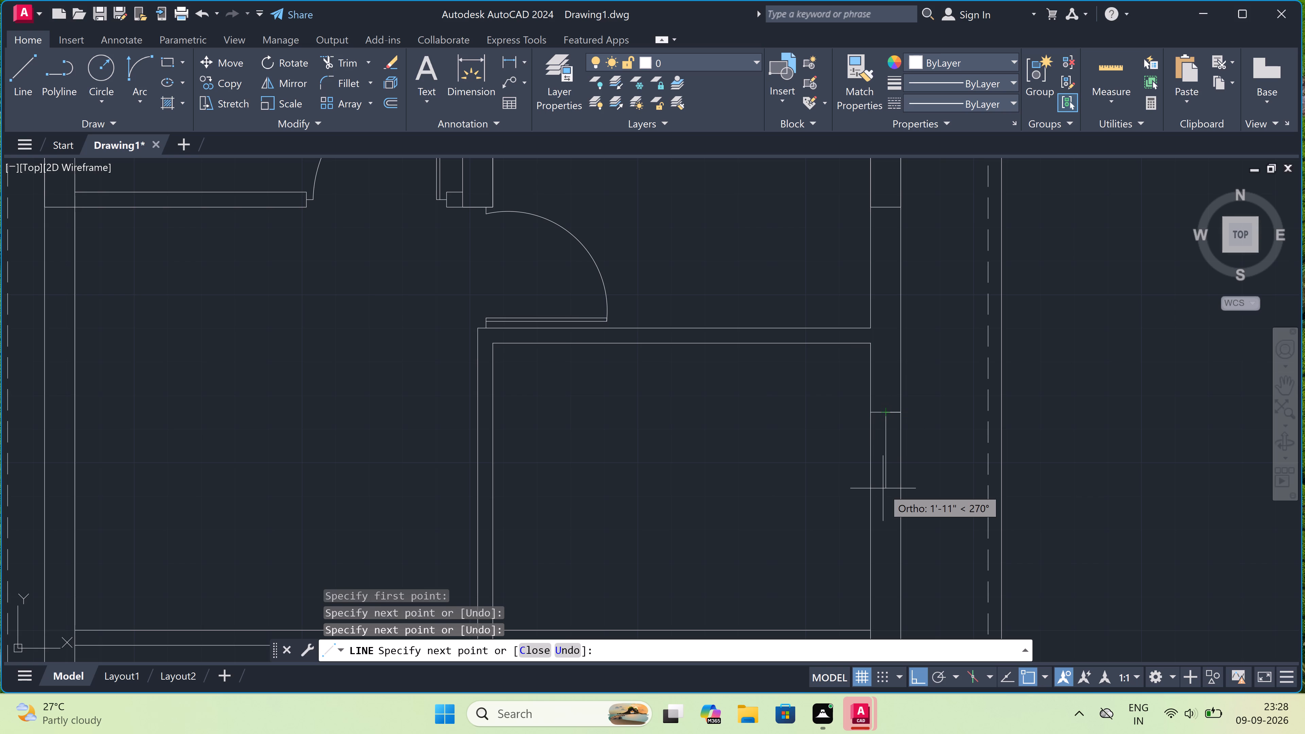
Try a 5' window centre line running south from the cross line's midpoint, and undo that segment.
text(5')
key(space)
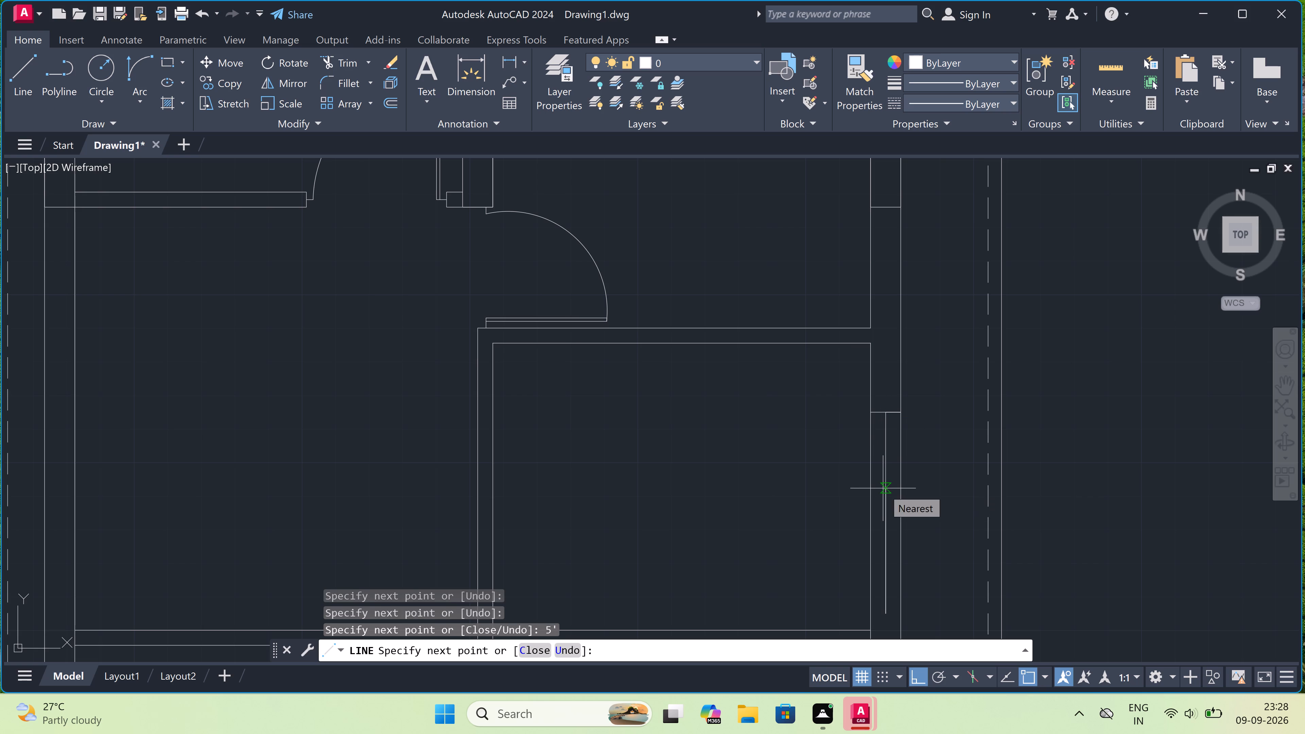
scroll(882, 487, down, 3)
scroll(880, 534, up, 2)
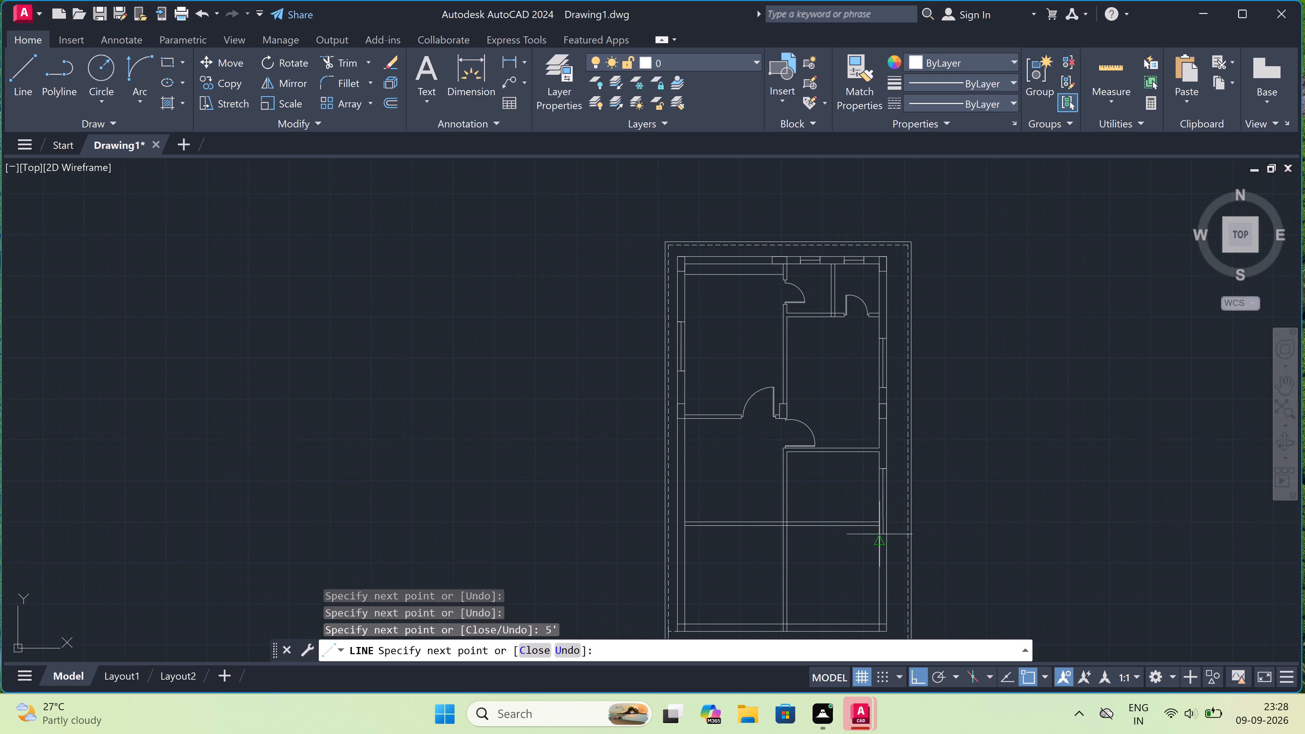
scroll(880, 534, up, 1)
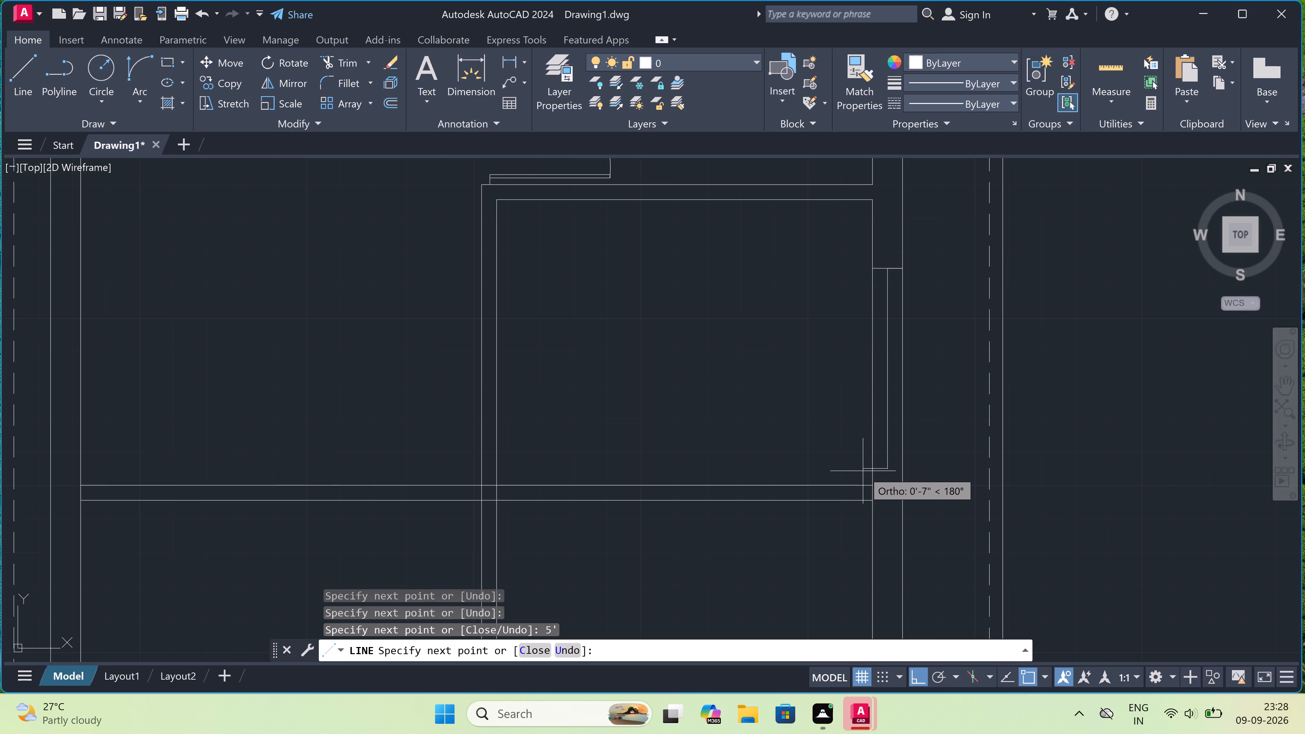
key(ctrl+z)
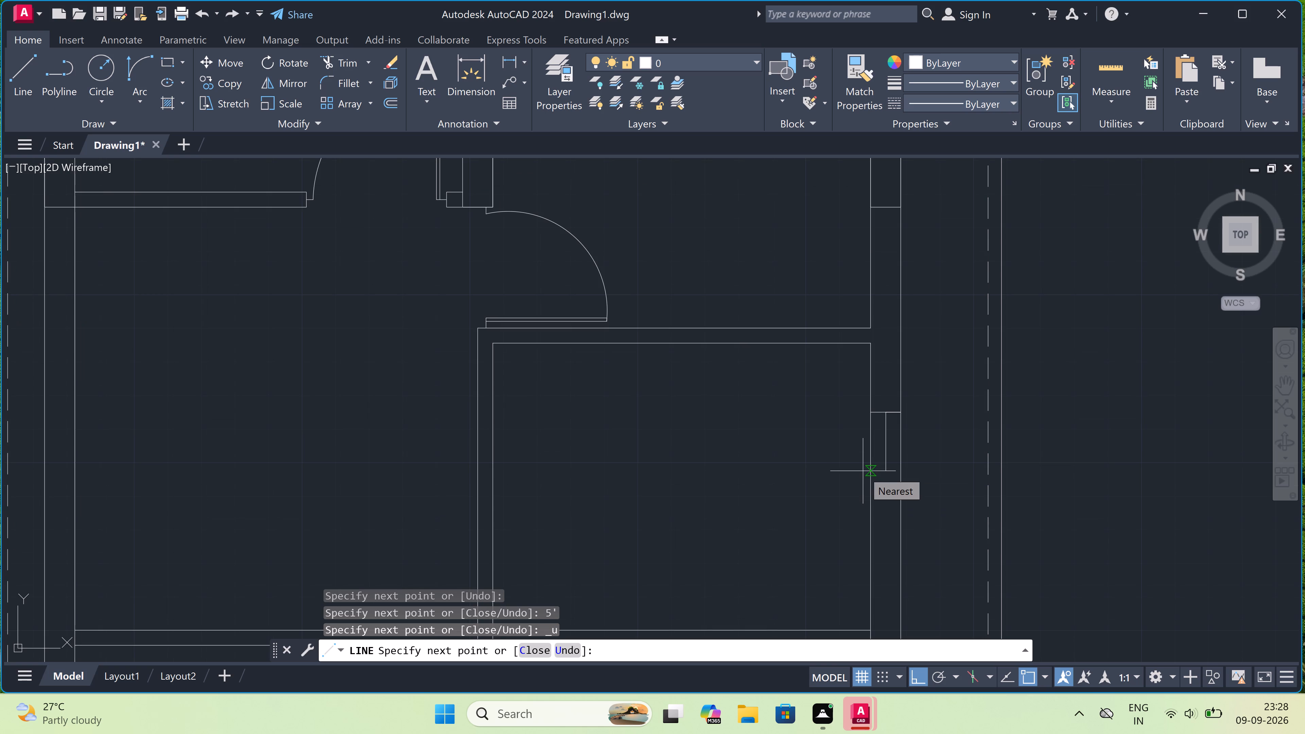
Draw the window's centre line about 3'-9" south and close the window with a cross line spanning the east outer wall.
scroll(879, 480, down, 2)
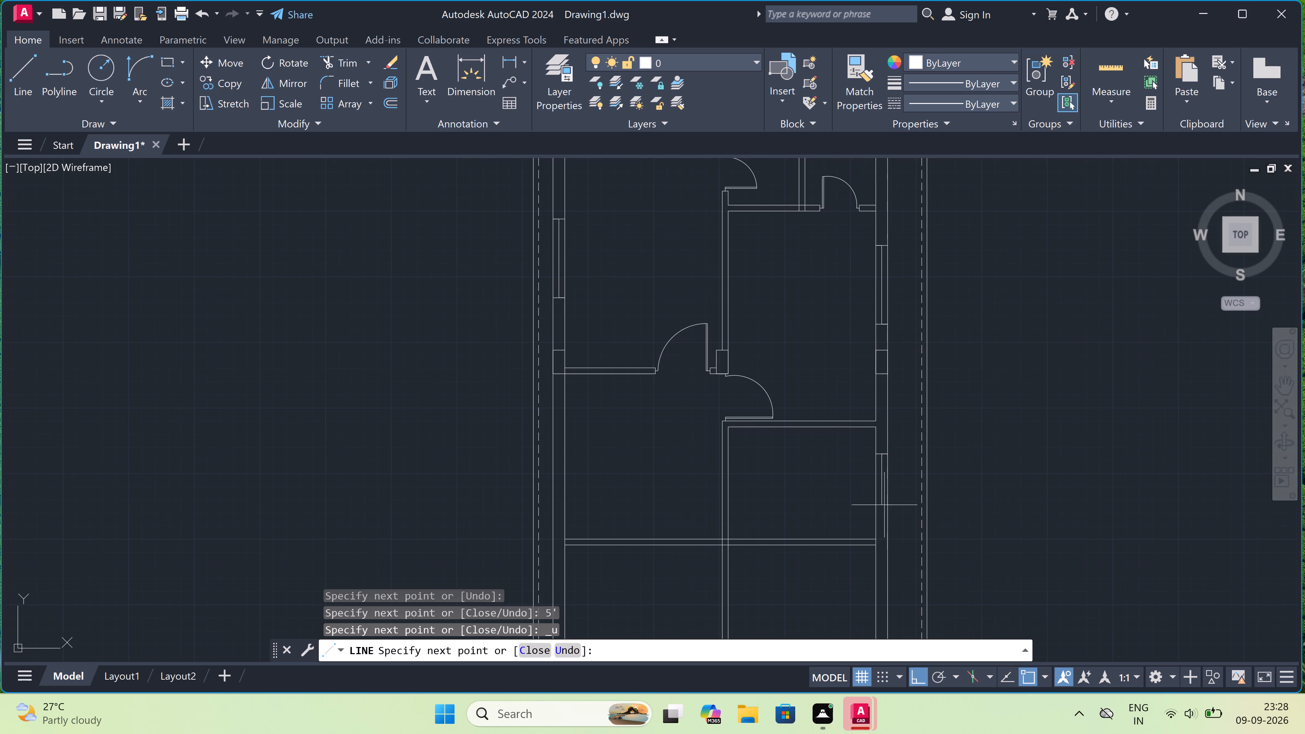
scroll(885, 514, up, 3)
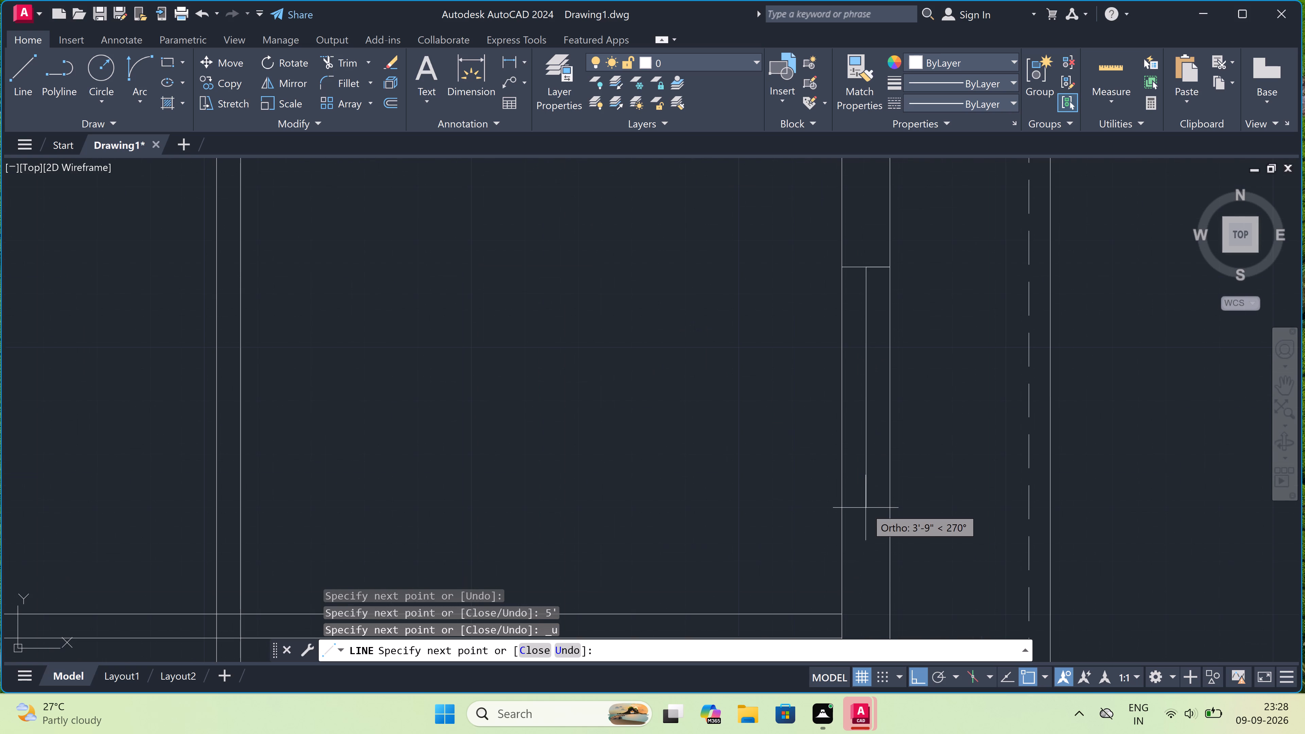
click(866, 508)
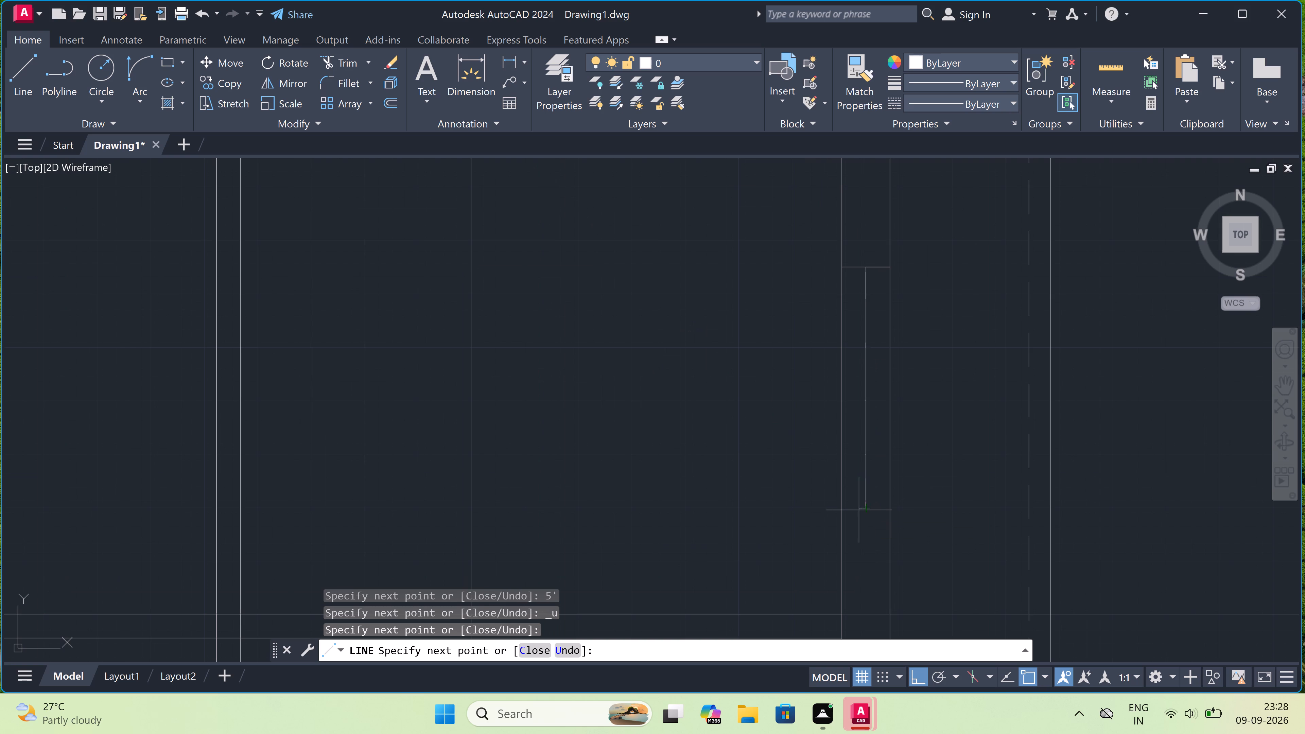
click(838, 509)
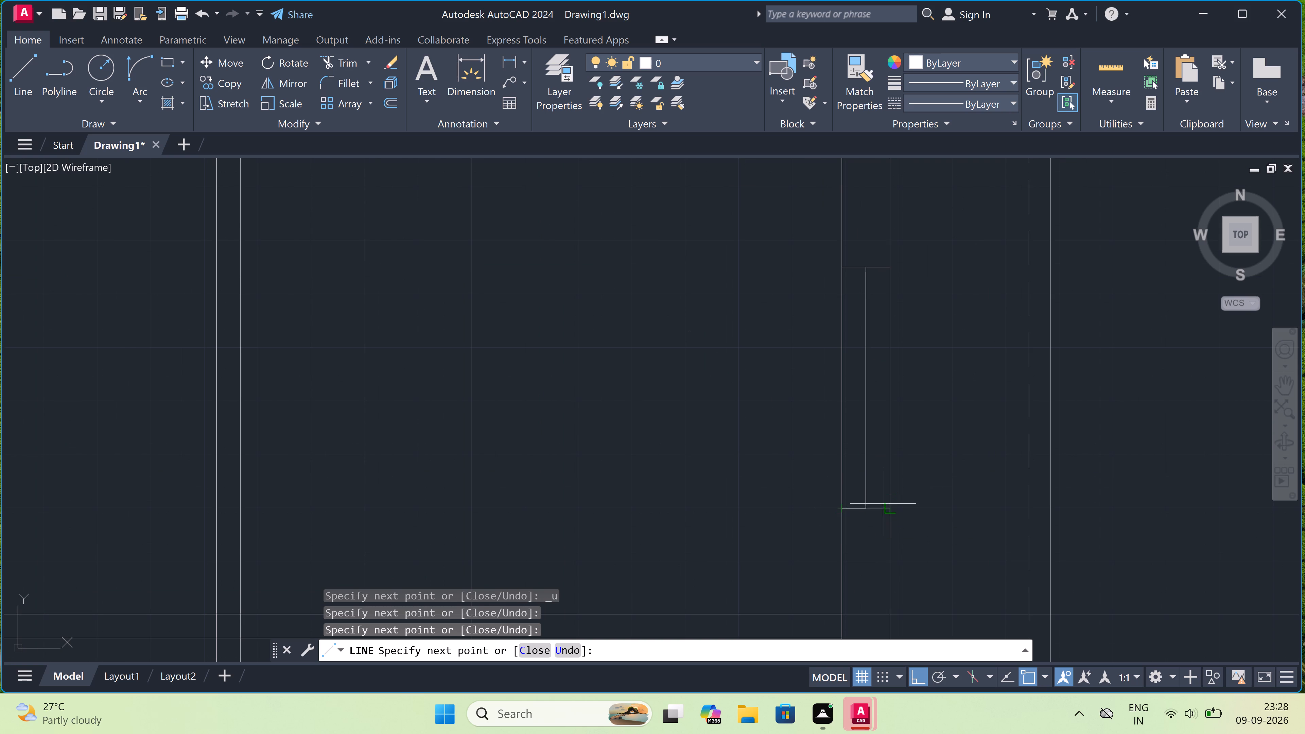
click(888, 506)
key(Escape)
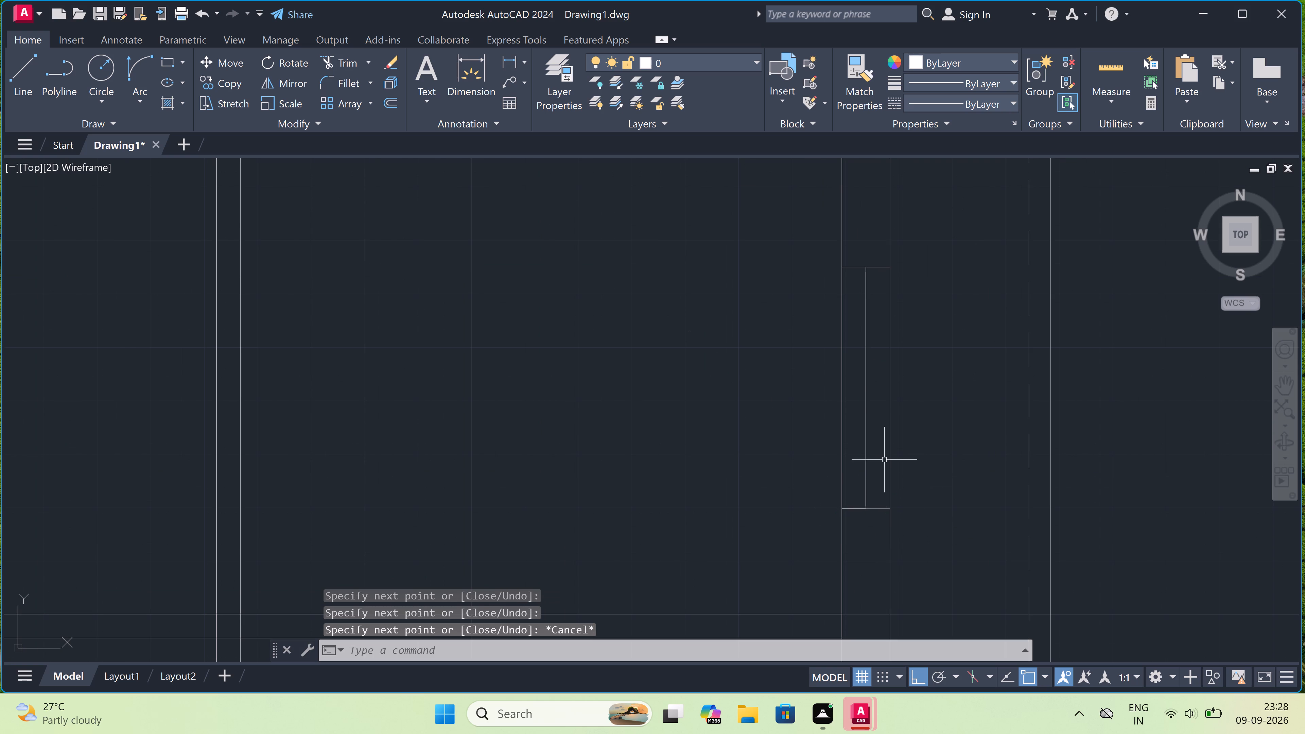
Trim away both lines of the lower horizontal partition between the central vertical partition and the east outer wall.
scroll(868, 353, down, 6)
scroll(871, 422, up, 3)
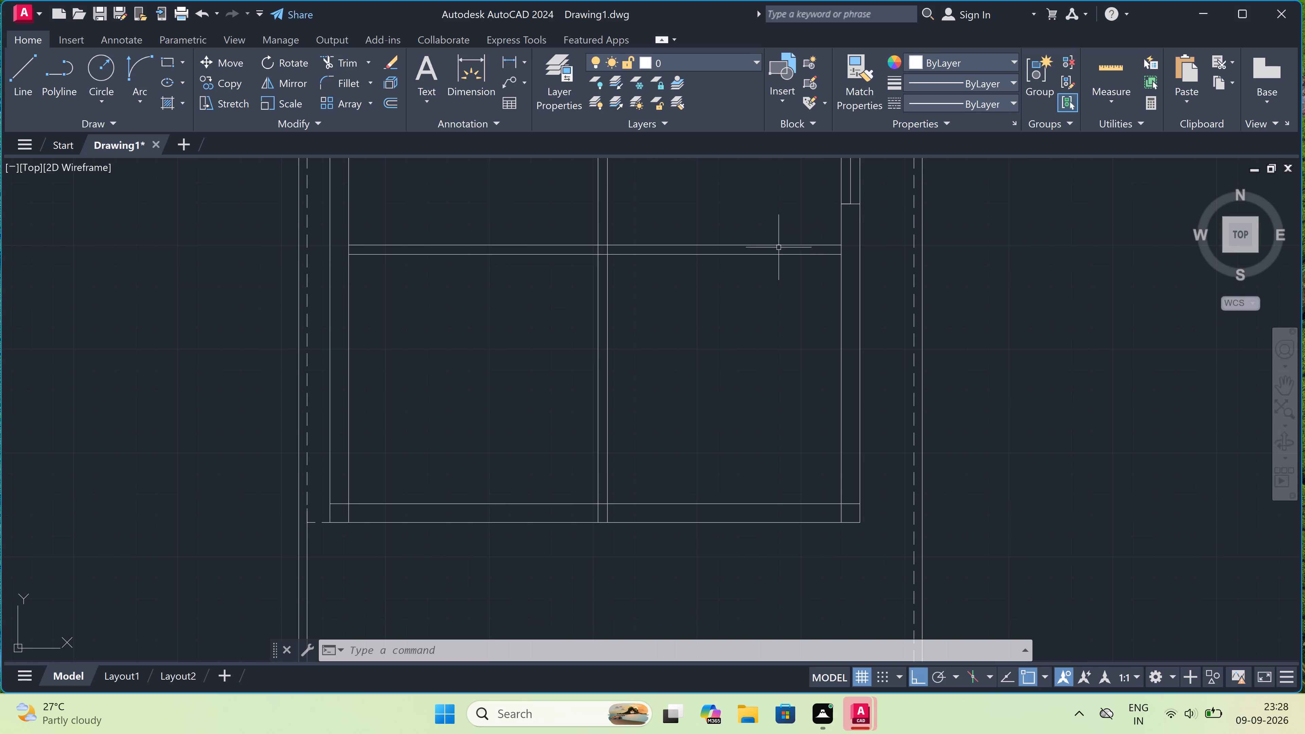
scroll(779, 247, down, 5)
scroll(787, 214, up, 2)
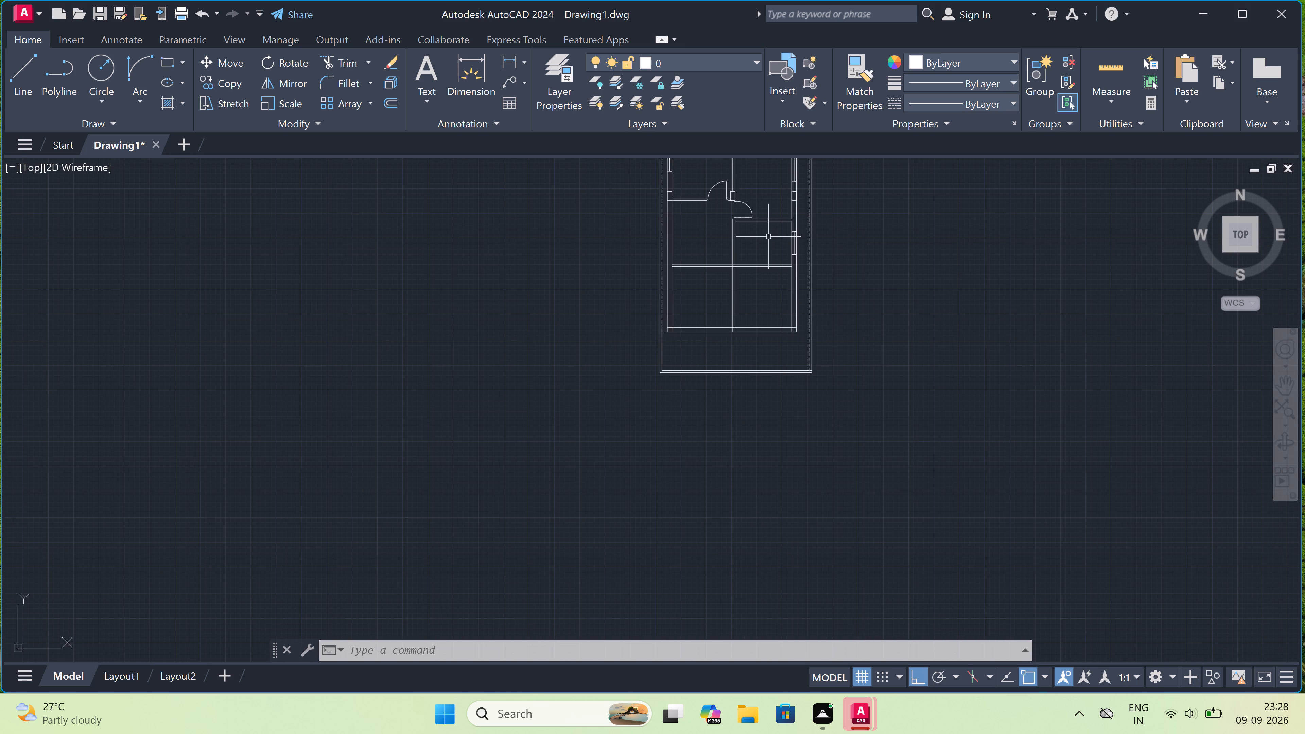
scroll(768, 237, up, 1)
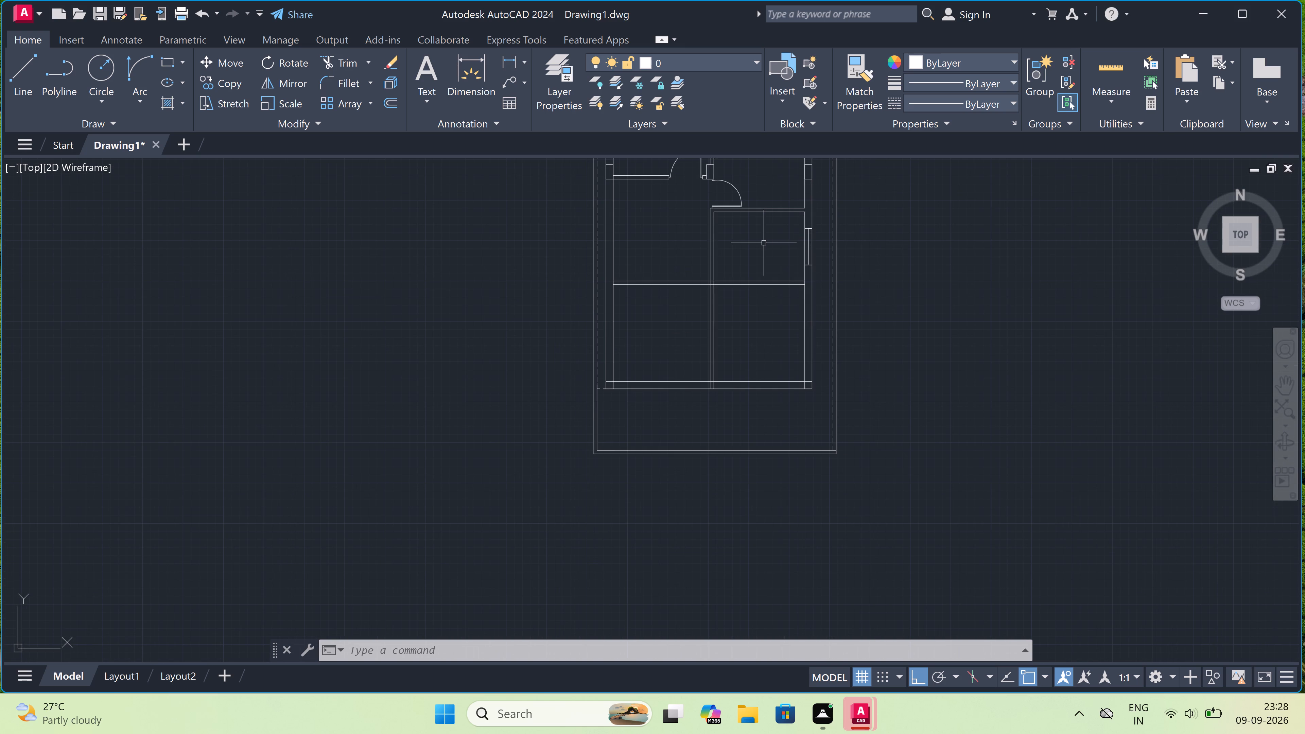
scroll(762, 255, up, 1)
text(tr)
key(space)
drag(763, 253, 764, 256)
click(762, 345)
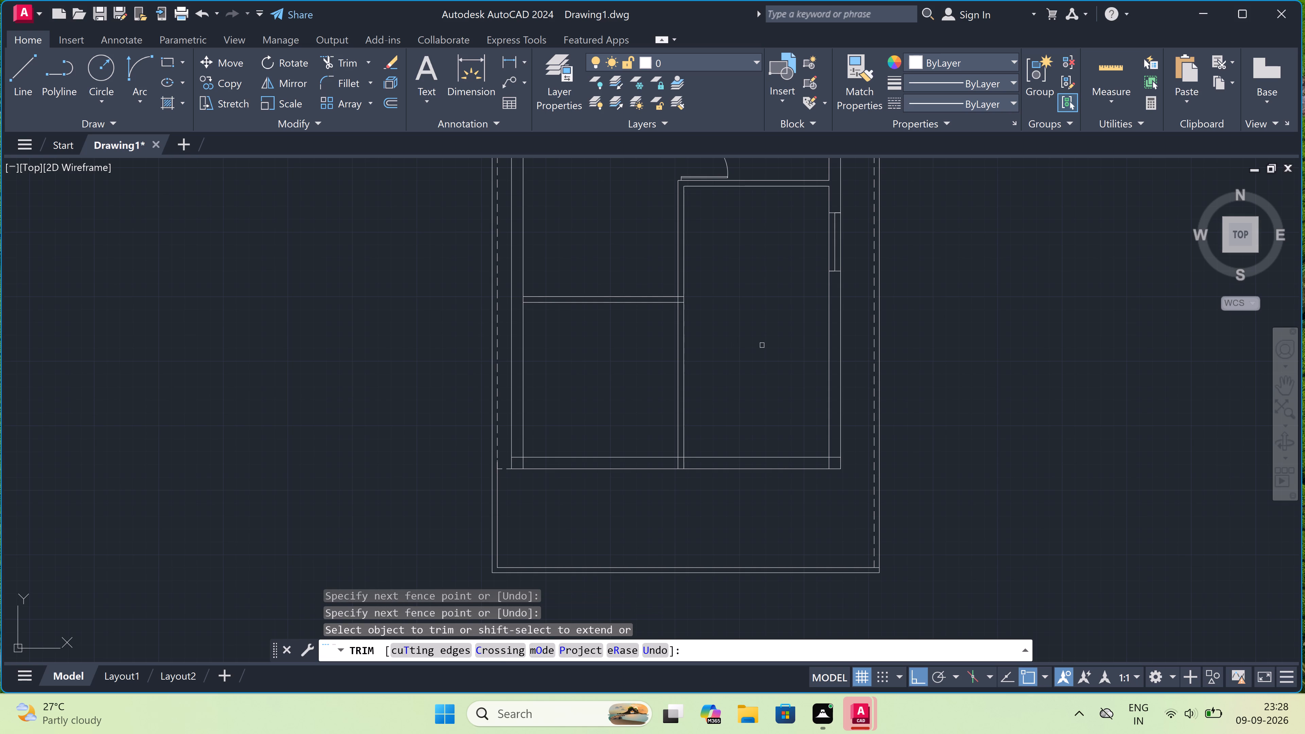
key(Escape)
Offset the lower line of the southeast room's north partition 11'0" to the south.
key(o)
key(space)
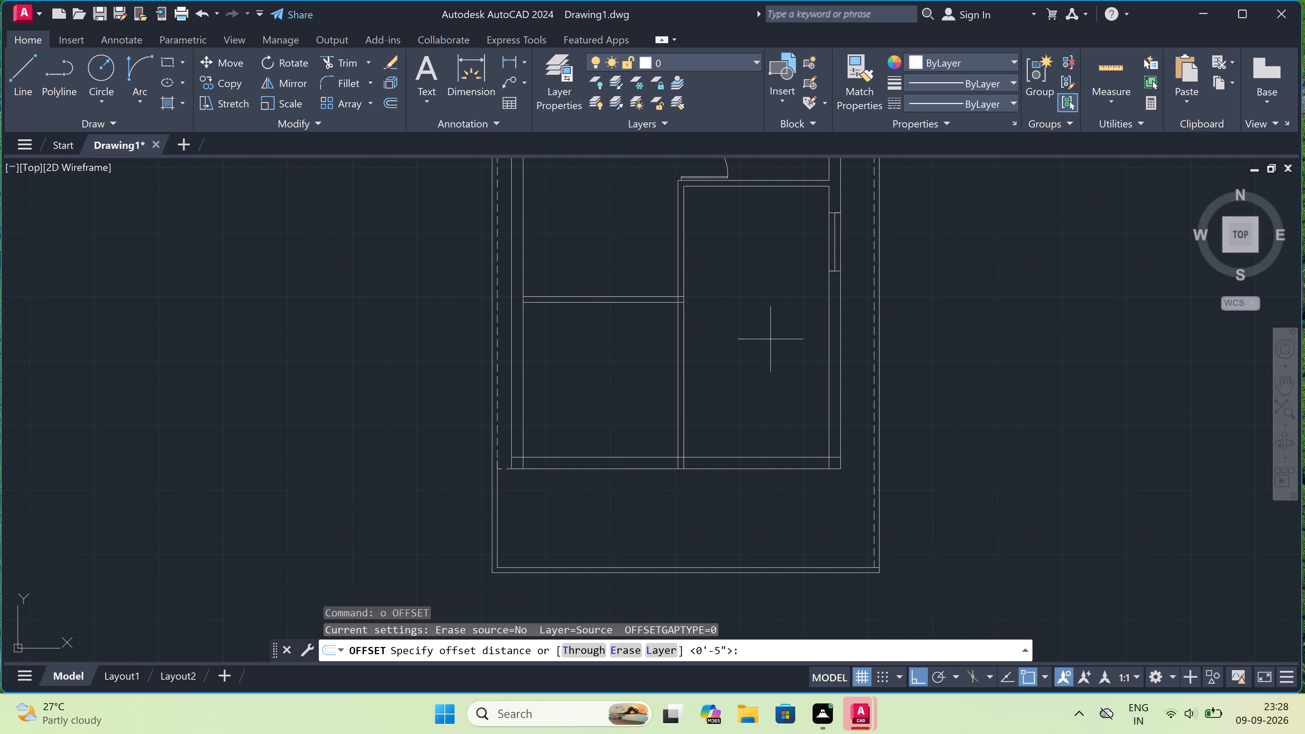
scroll(777, 271, down, 2)
scroll(777, 260, up, 2)
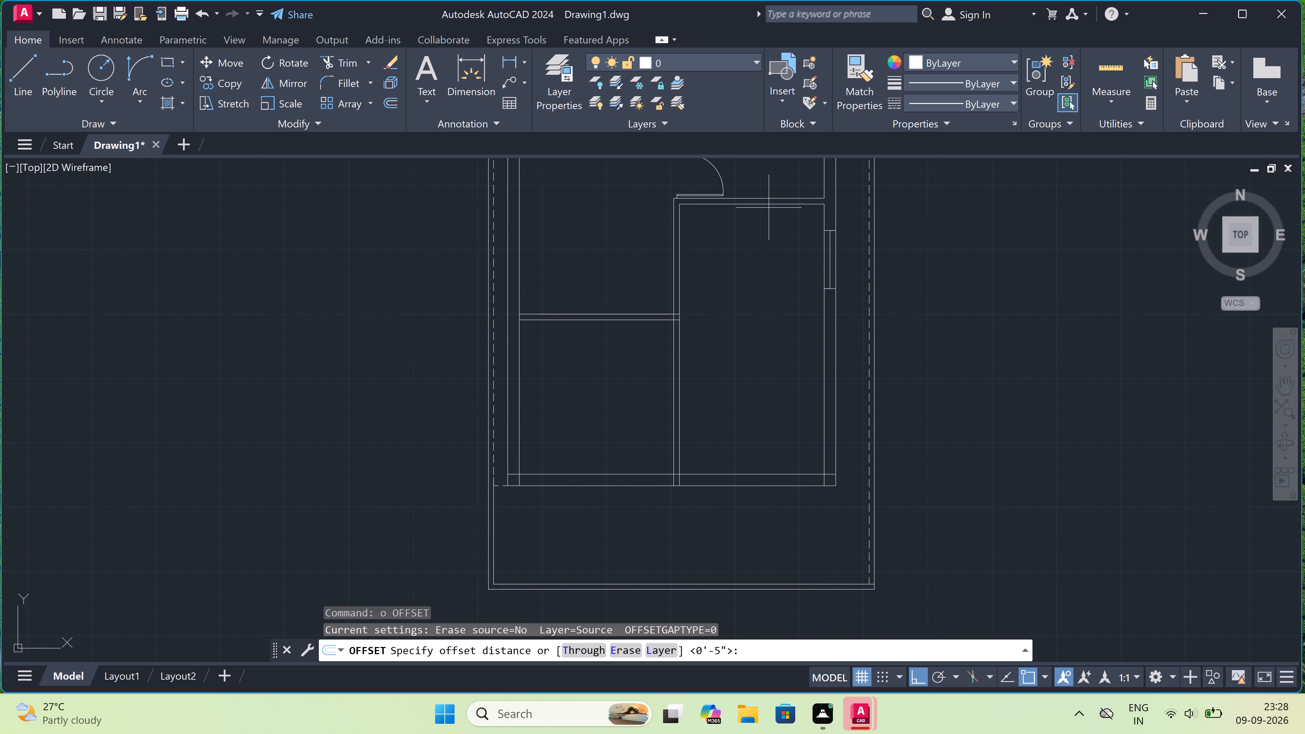
drag(769, 204, 771, 218)
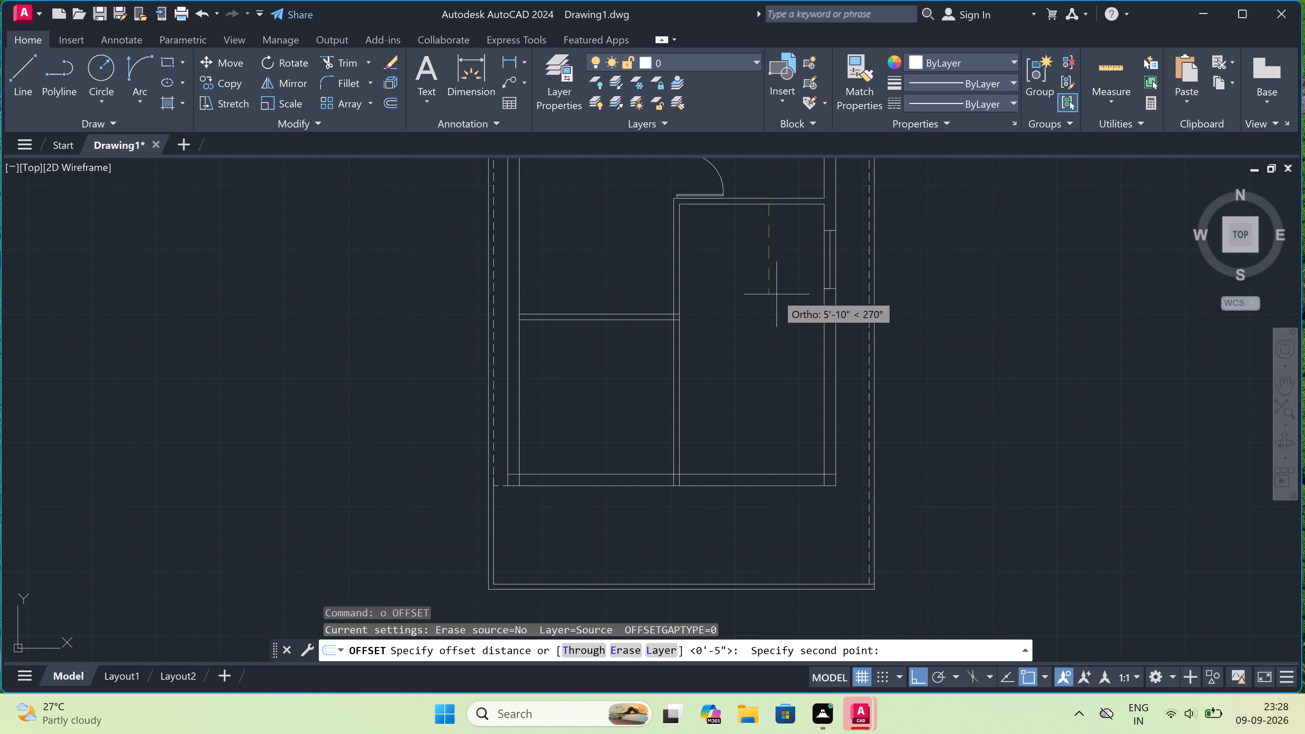
key(1)
key(1)
text('0)
text(")
key(space)
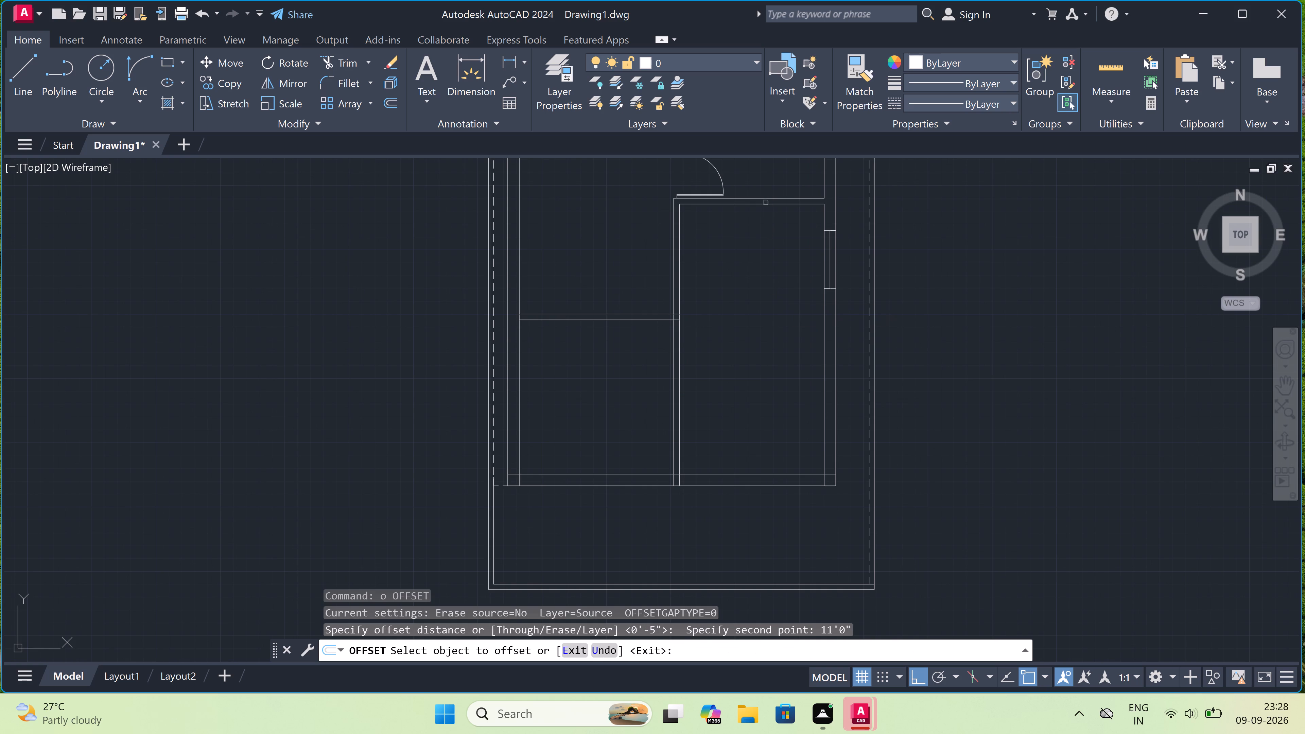
click(769, 203)
click(770, 207)
click(762, 274)
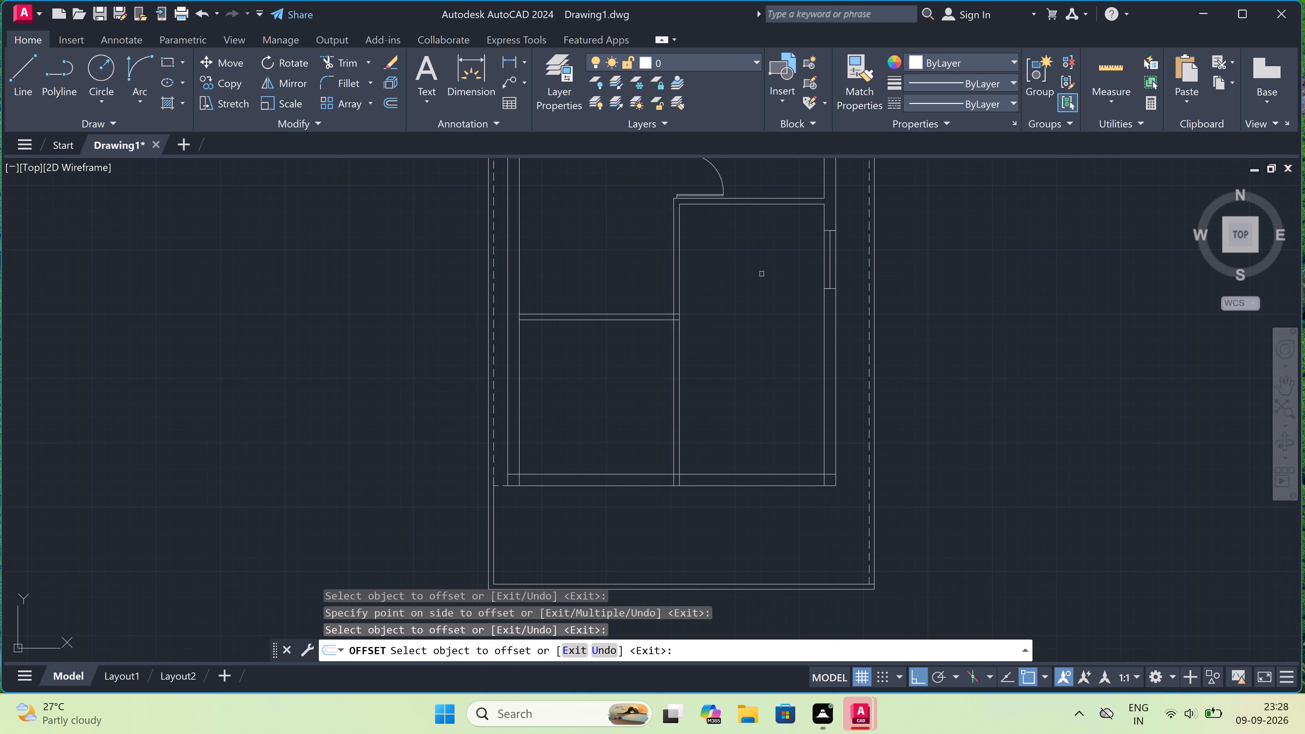
click(767, 205)
click(764, 253)
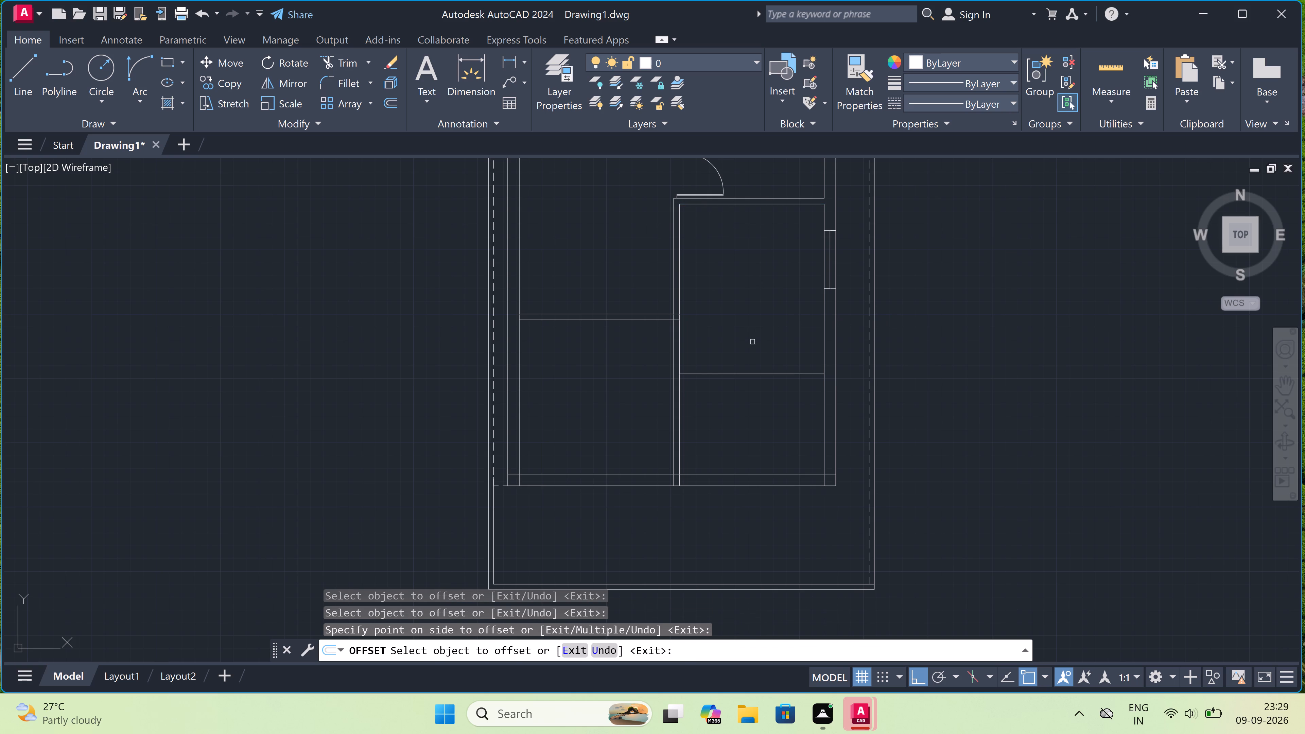
scroll(752, 348, up, 2)
key(Escape)
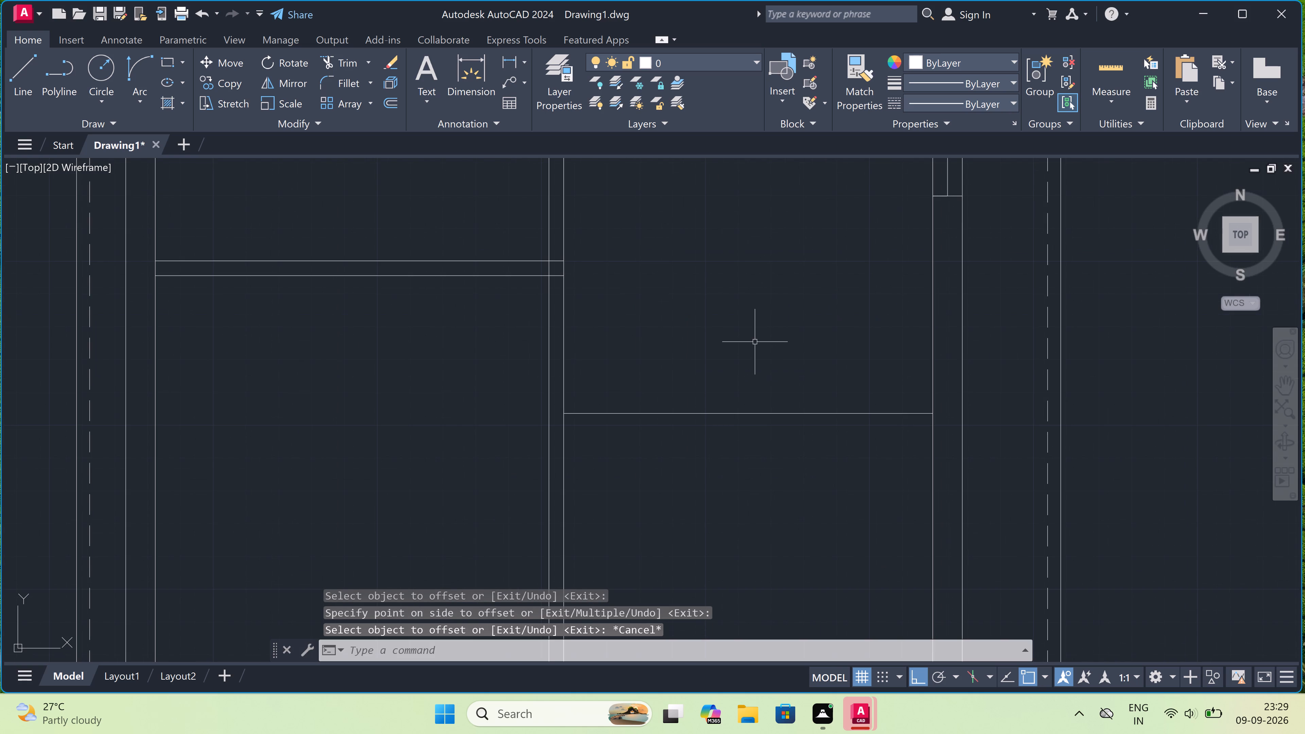
Offset the new horizontal line in the southeast room 4.5" south to form the partition's thickness.
key(o)
key(space)
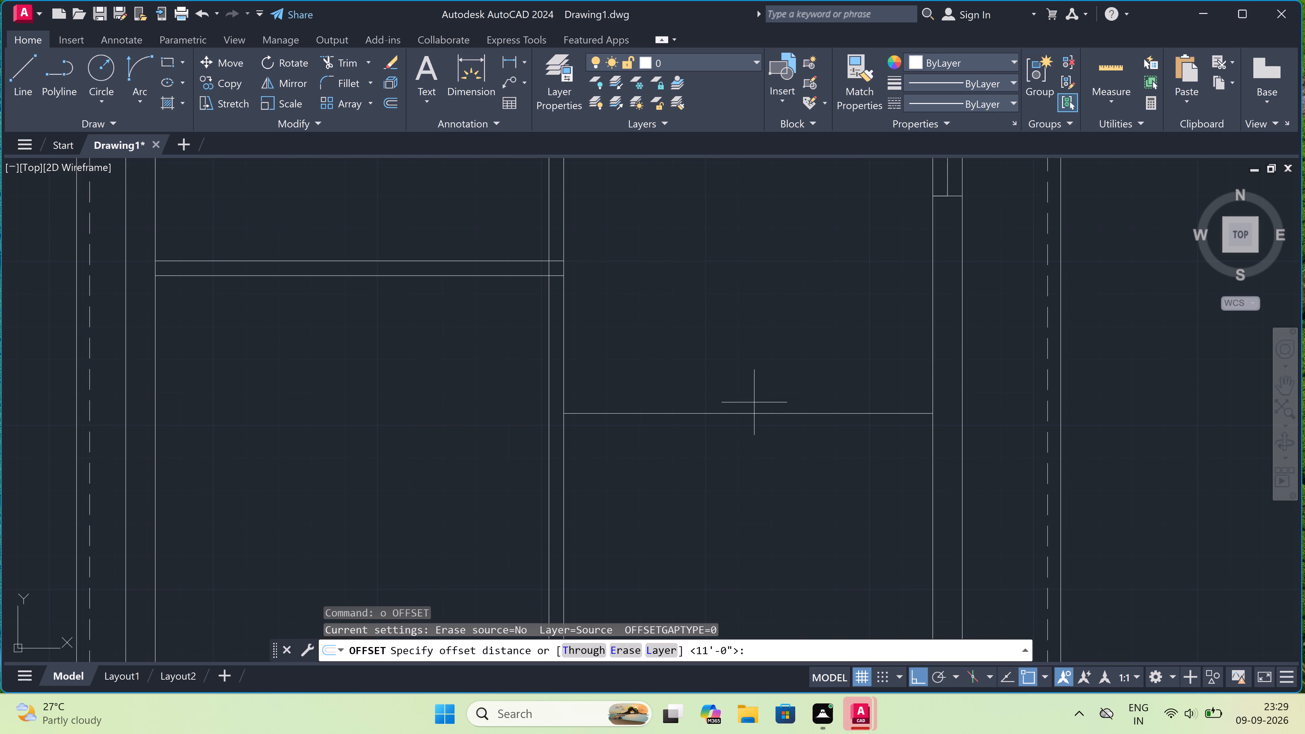
drag(754, 413, 754, 417)
text(4.5")
key(space)
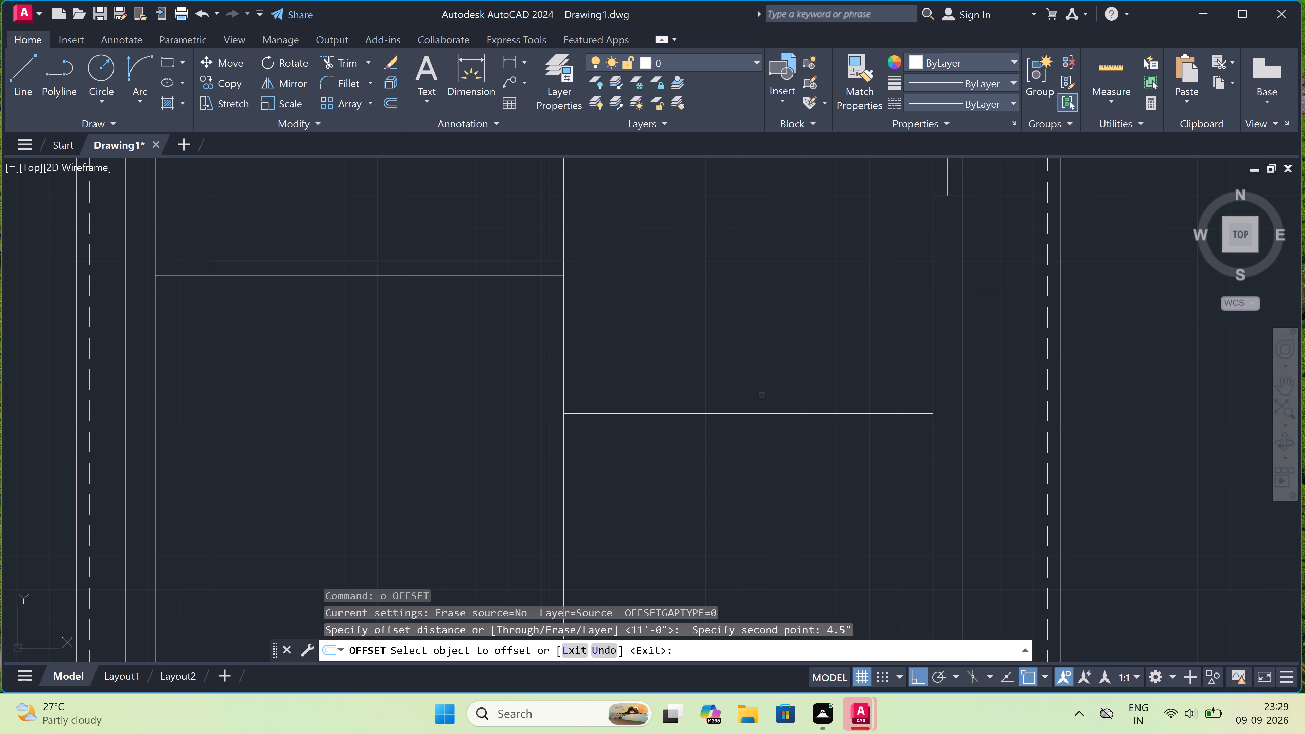
drag(768, 415, 769, 418)
click(767, 477)
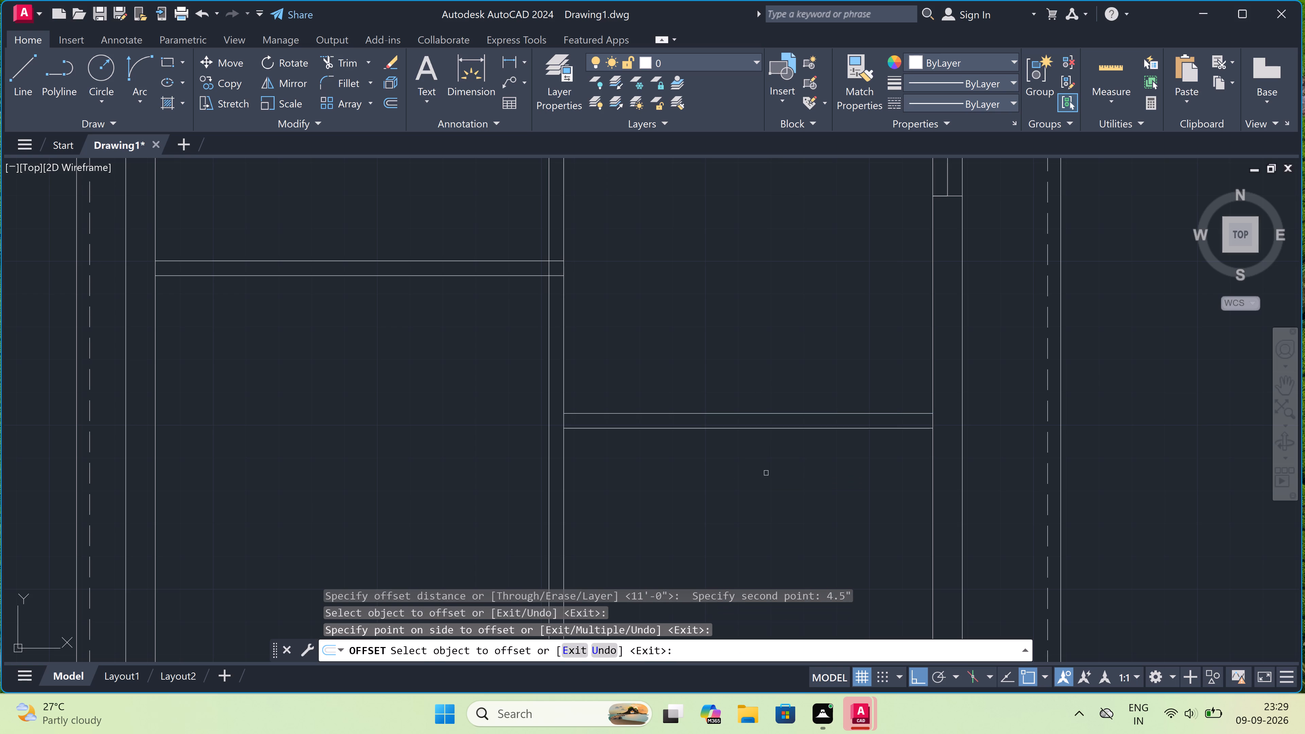
key(Escape)
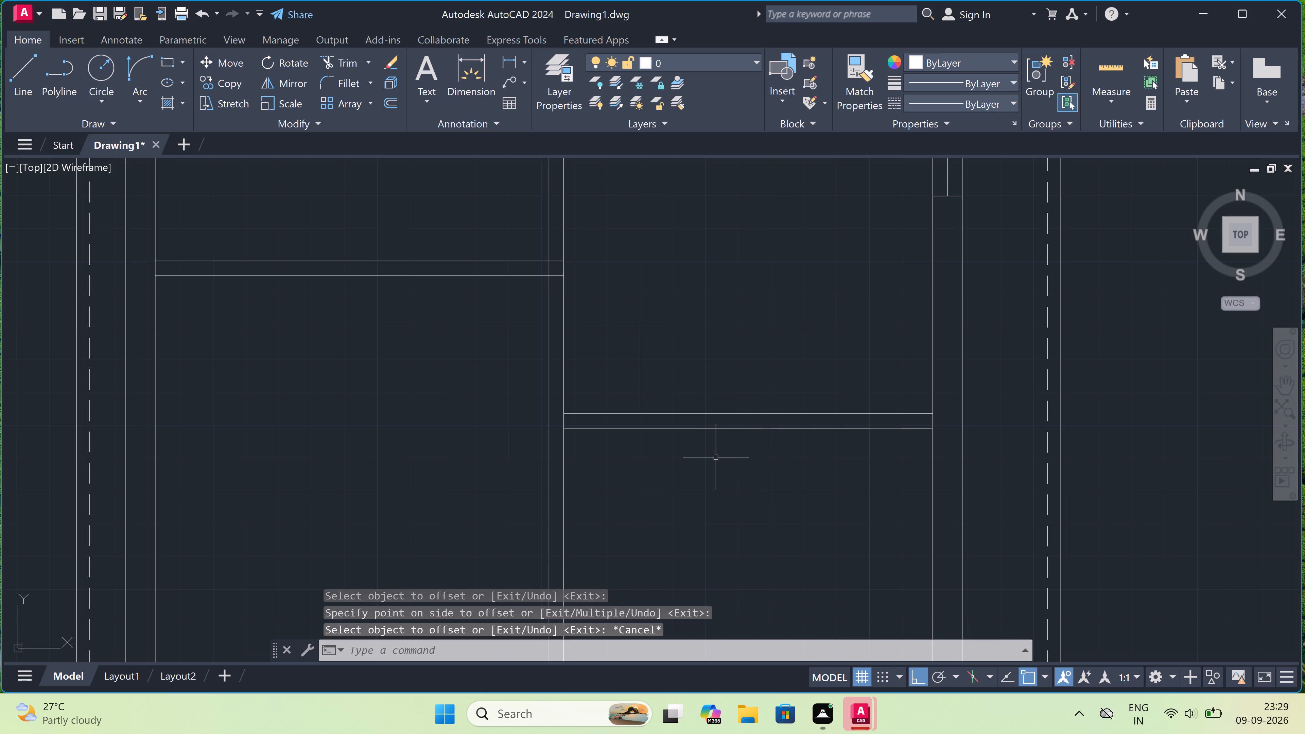
Trim the central vertical partition's east line between the new horizontal partition's two lines.
key(t)
key(r)
key(space)
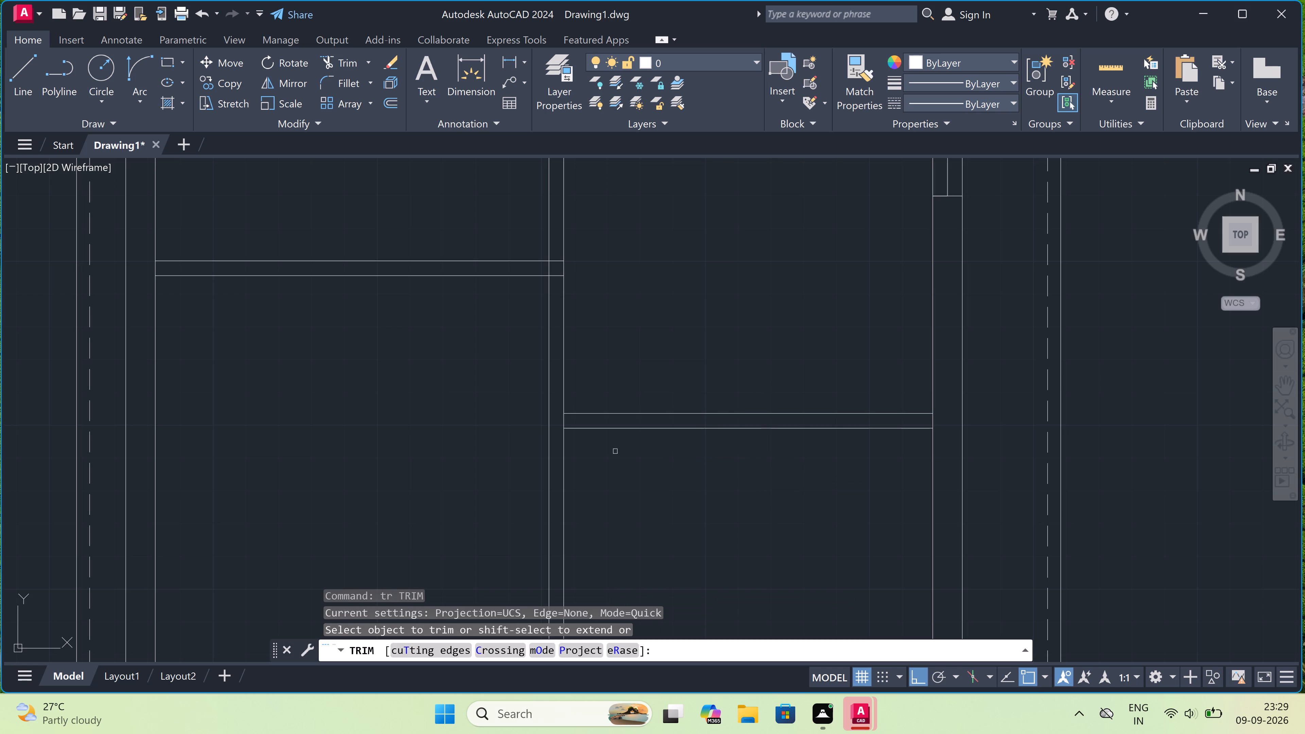
scroll(571, 425, up, 2)
click(569, 421)
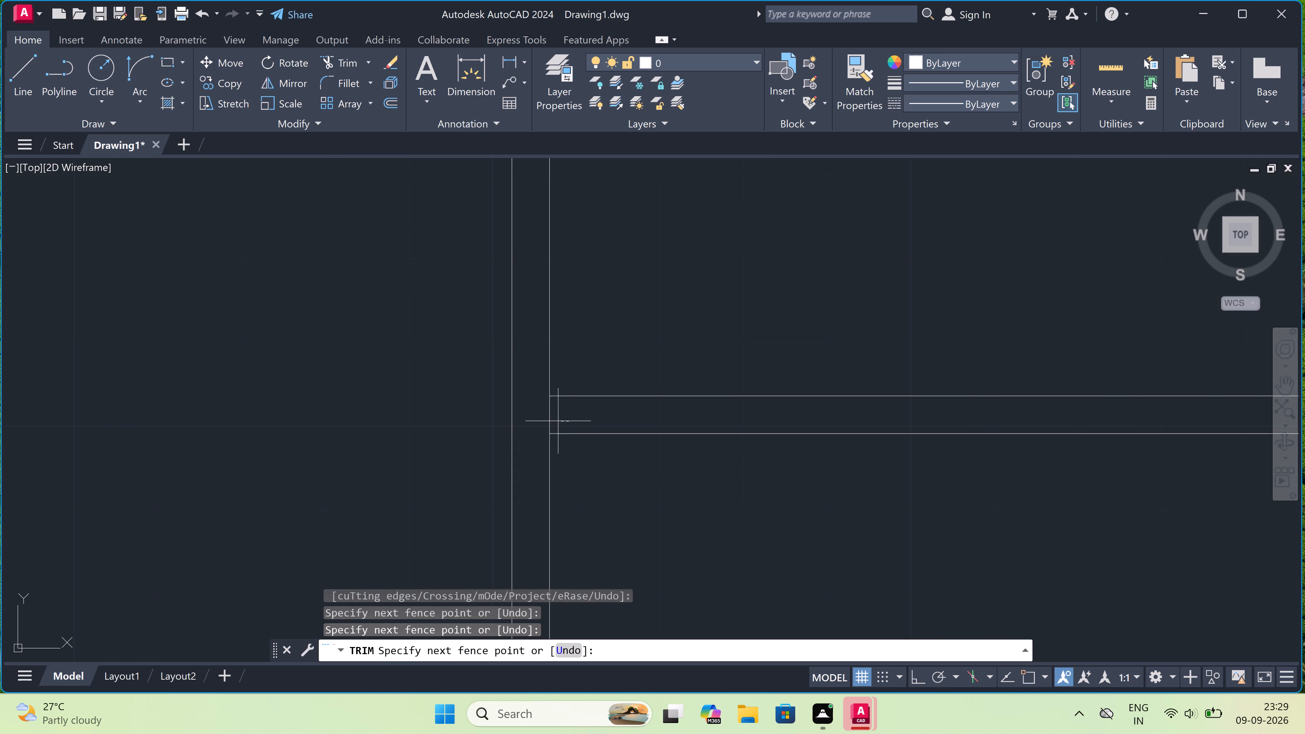
click(543, 416)
scroll(543, 416, down, 3)
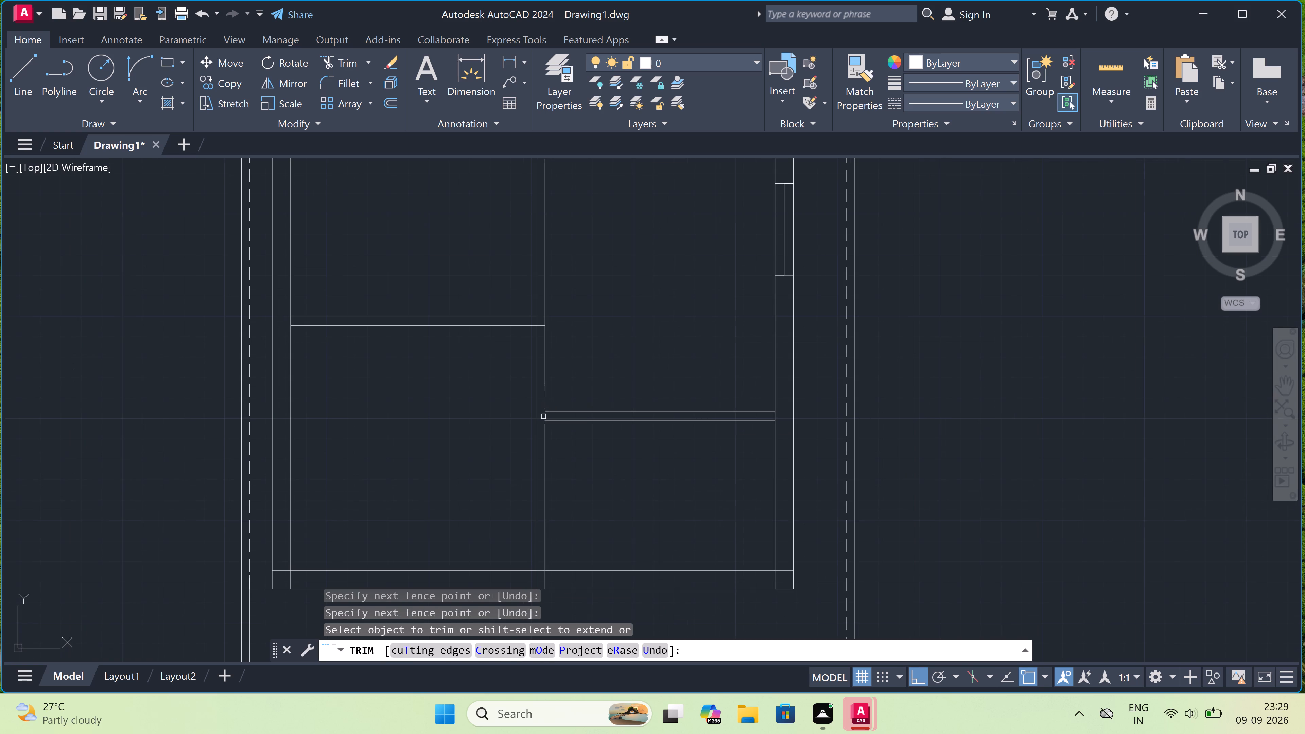
Draw a 1.5' long column outline across the west outer wall's thickness, extending south from the southwest room's north partition line.
scroll(654, 392, down, 3)
scroll(676, 381, up, 1)
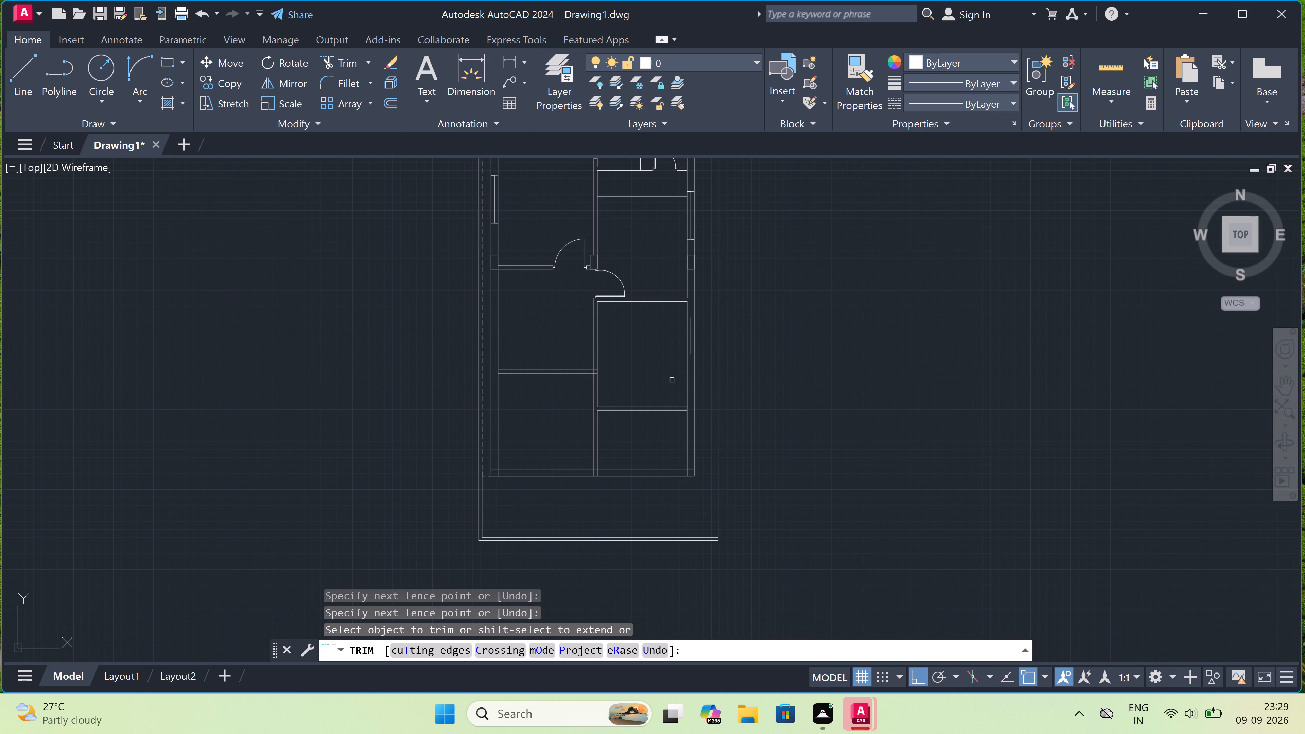
key(Escape)
scroll(585, 383, up, 2)
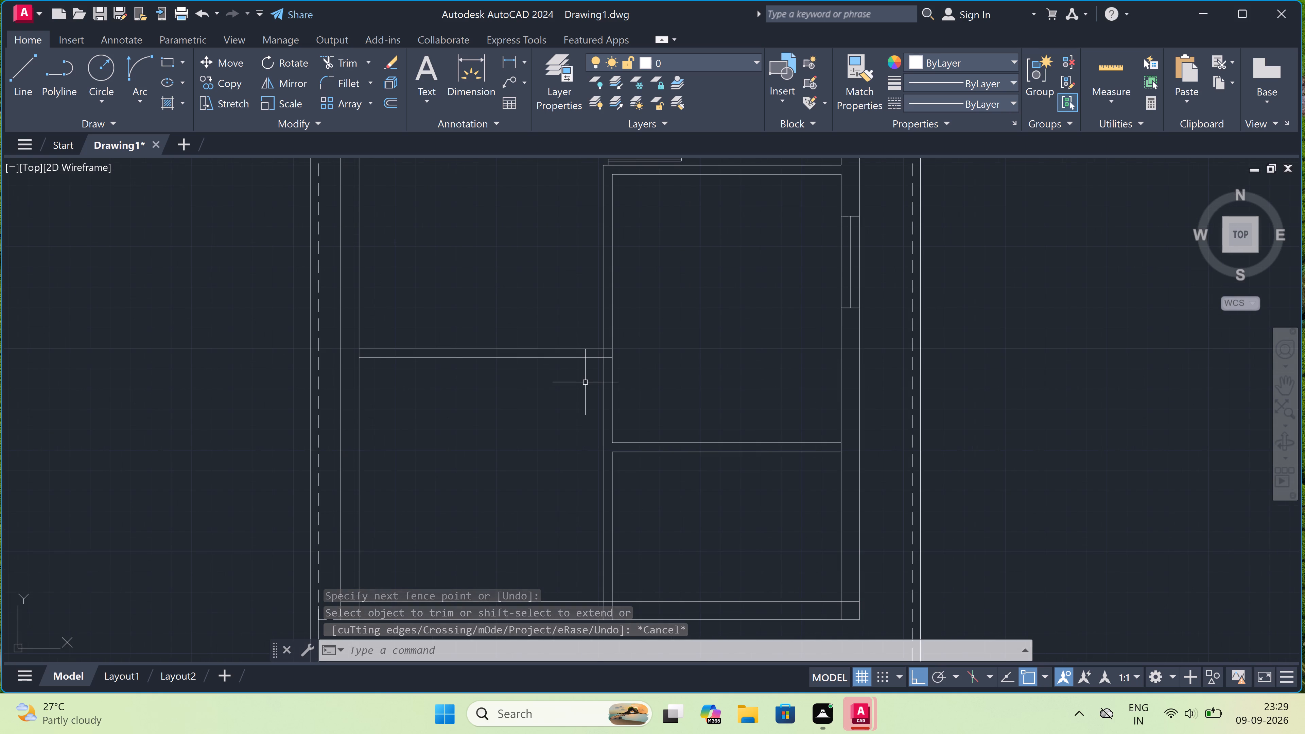
scroll(585, 382, up, 1)
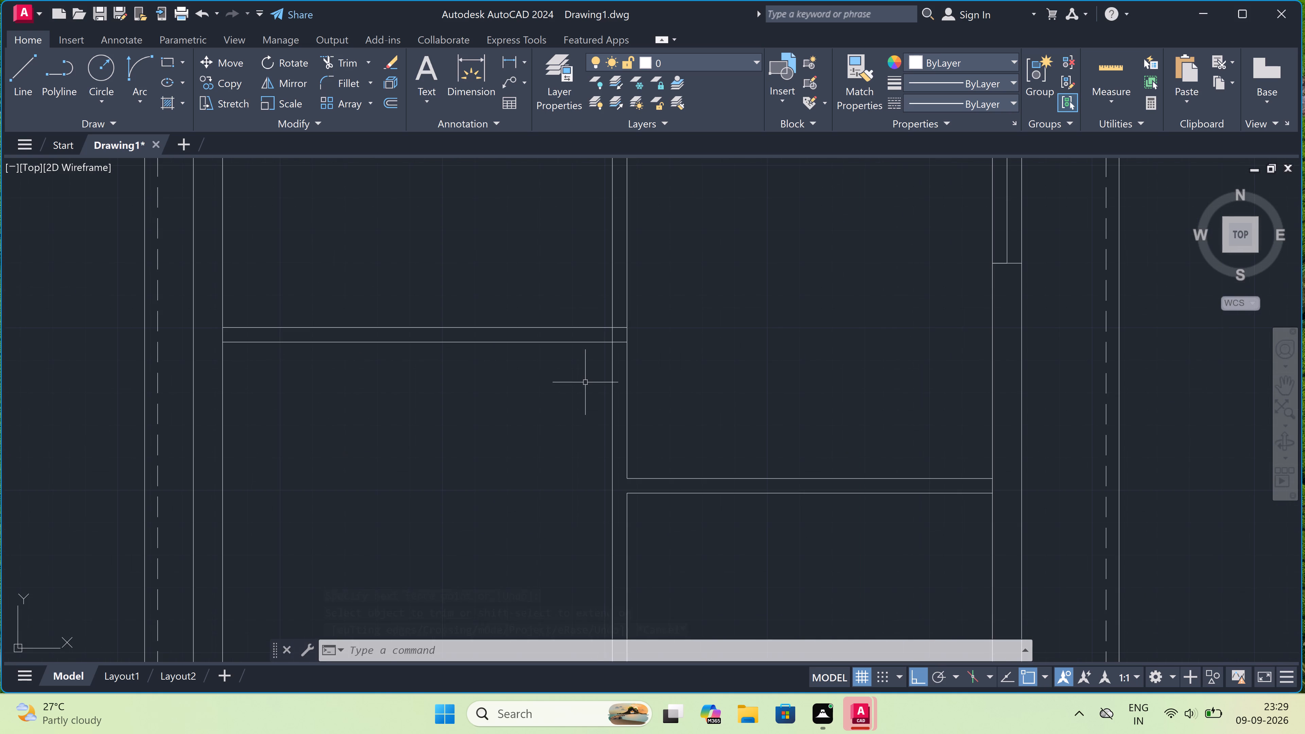
scroll(625, 331, up, 1)
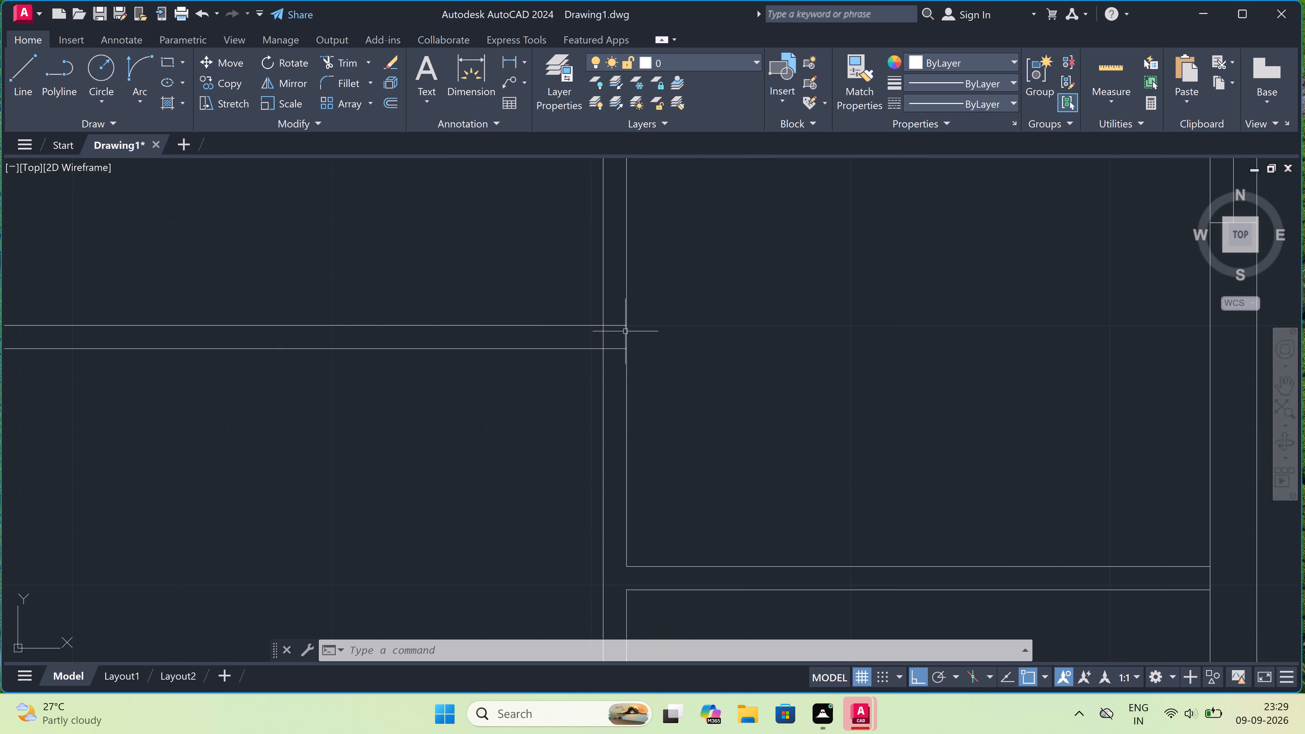
scroll(495, 322, down, 3)
scroll(363, 313, up, 2)
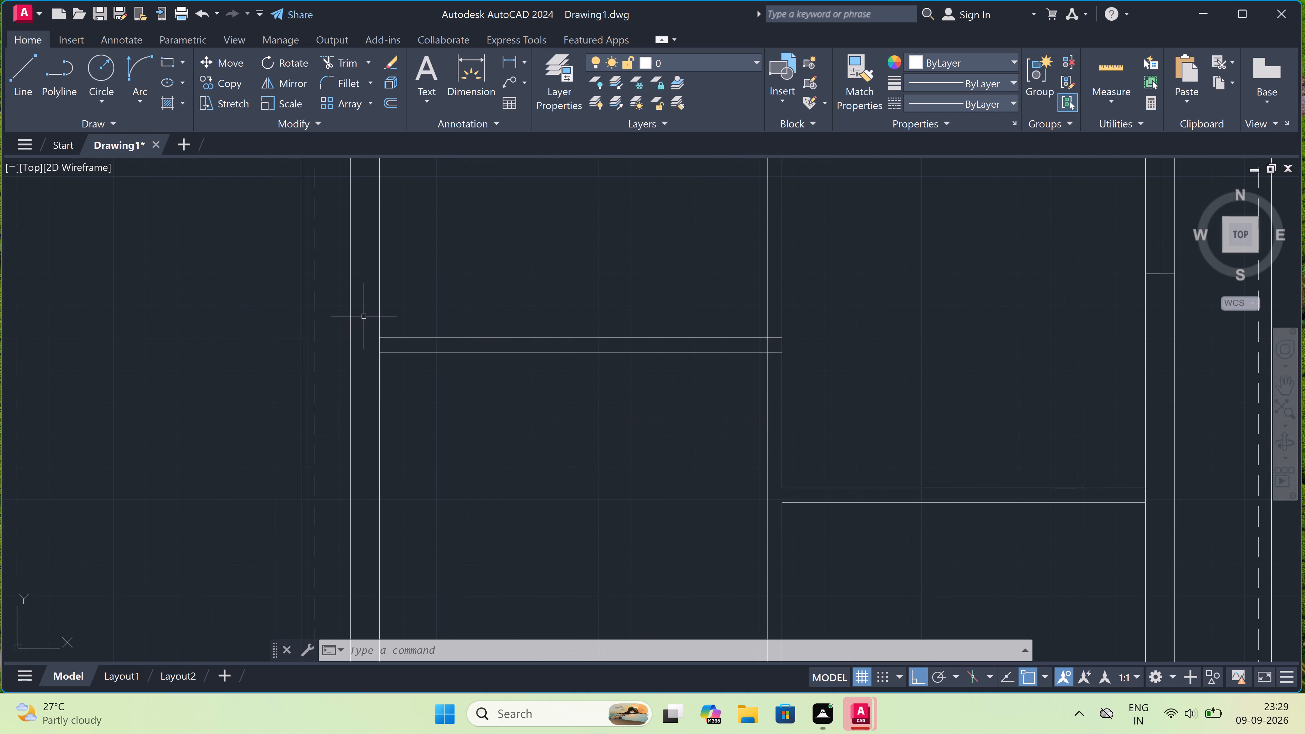
key(l)
key(space)
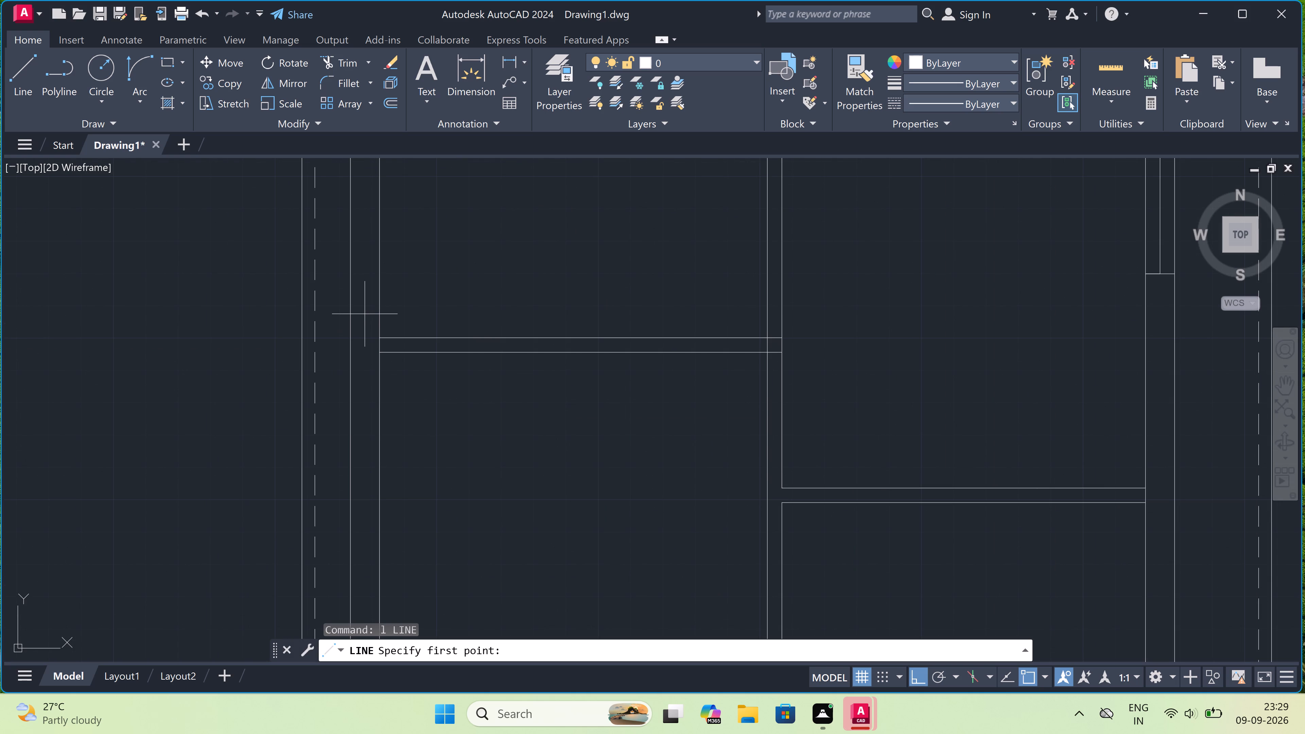
click(378, 338)
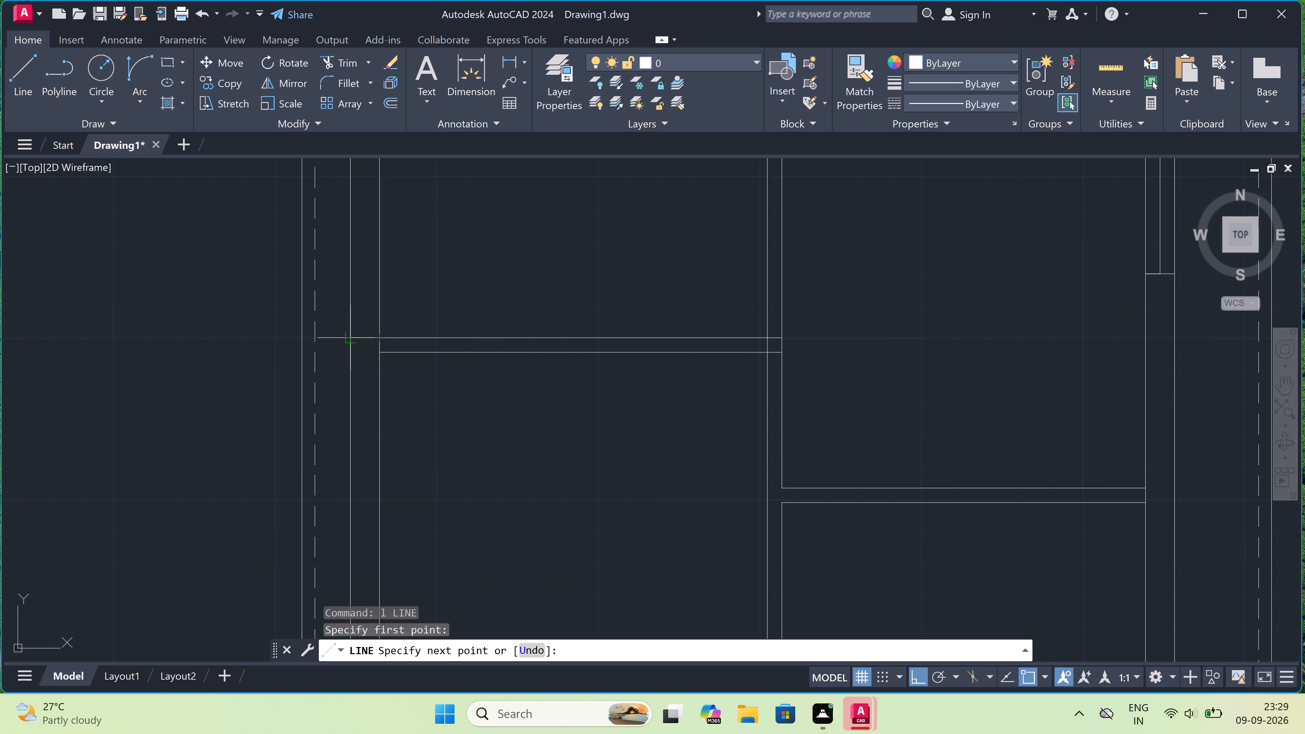
drag(350, 338, 345, 348)
text(1.5')
key(space)
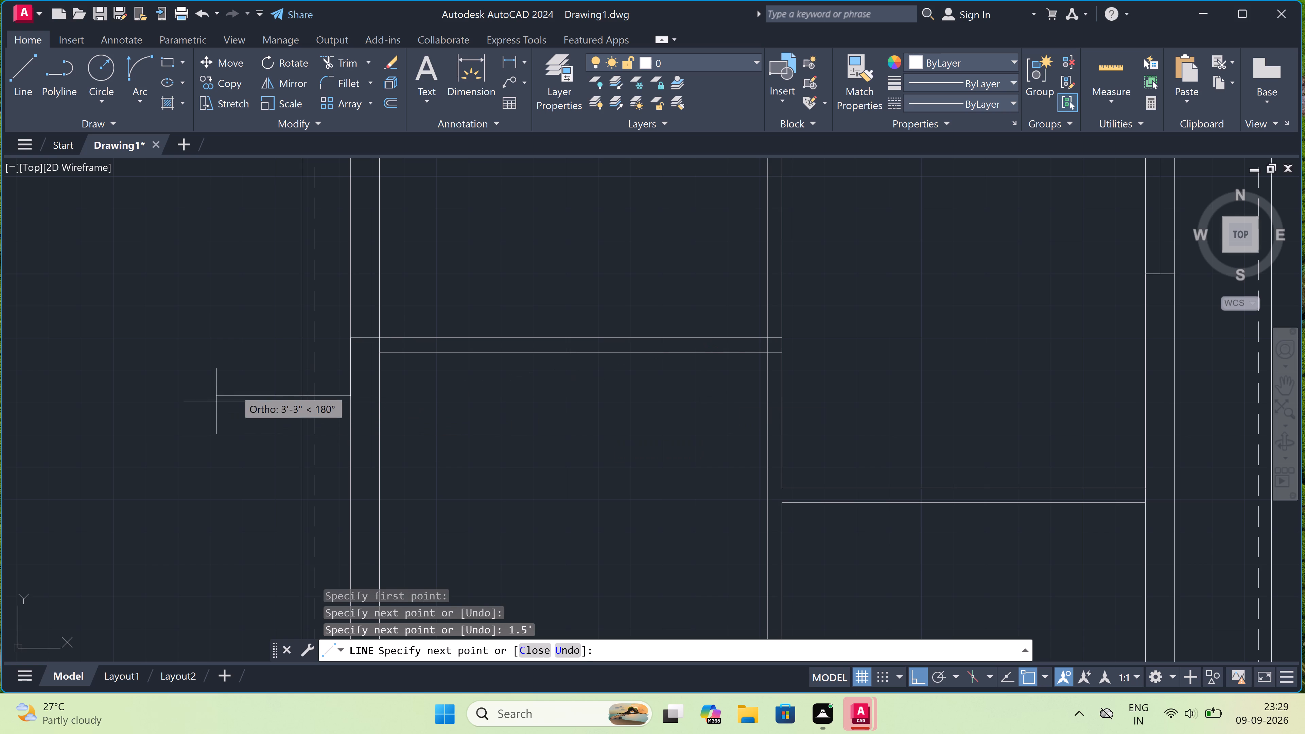
double_click(375, 396)
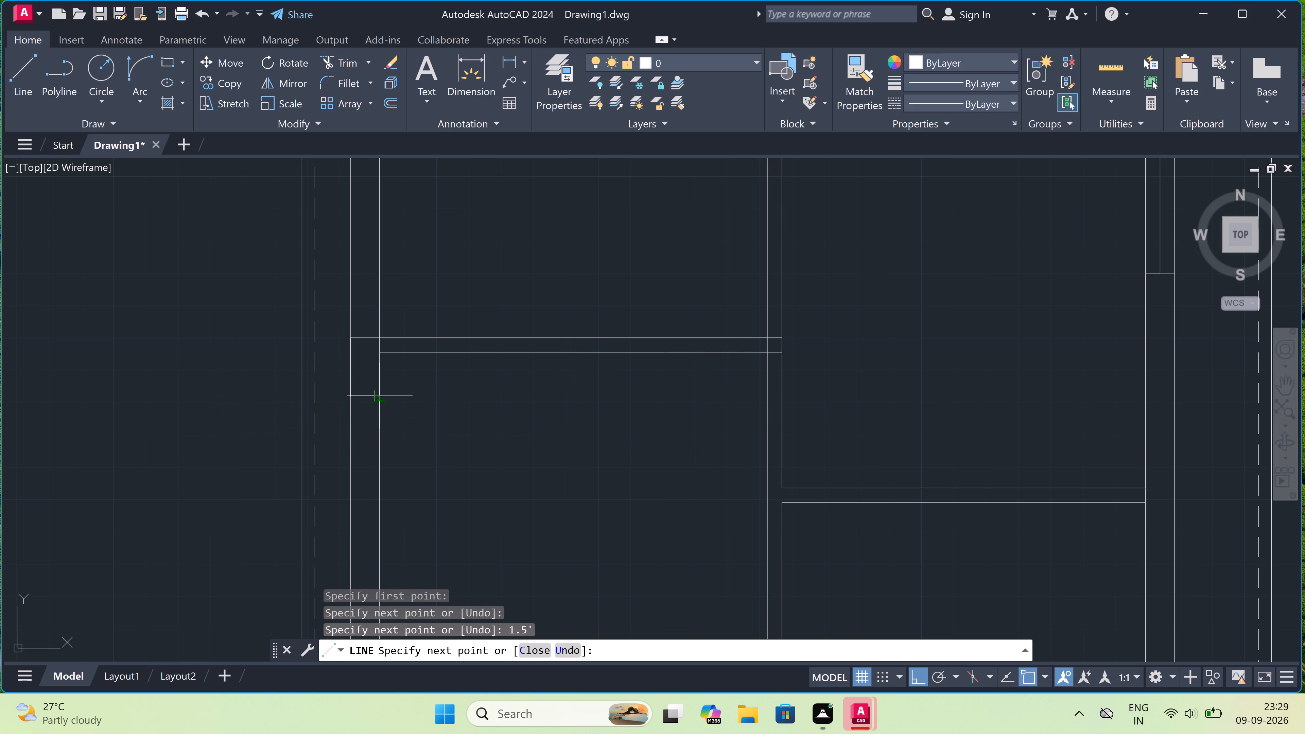
click(377, 334)
key(Escape)
Draw a 9" by 1.5' column outline where the southwest room's north partition meets the central vertical partition's east line.
key(space)
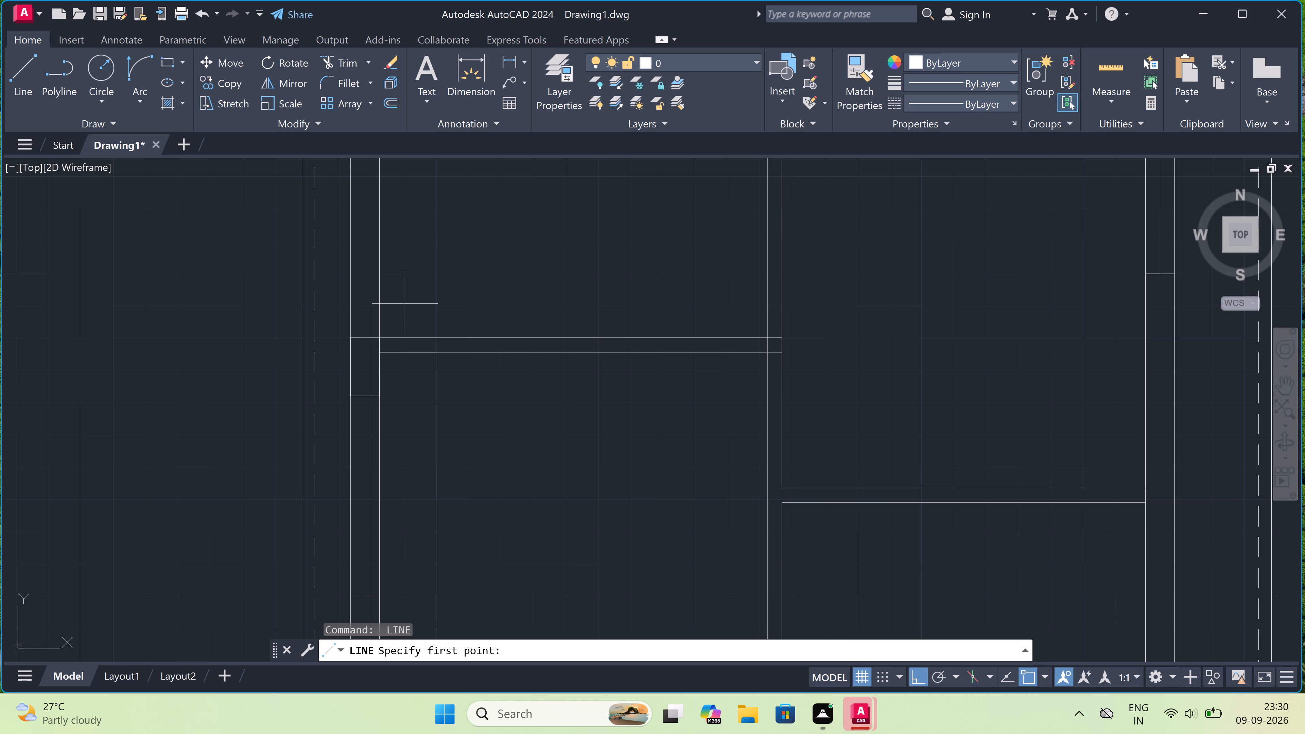
scroll(405, 304, down, 2)
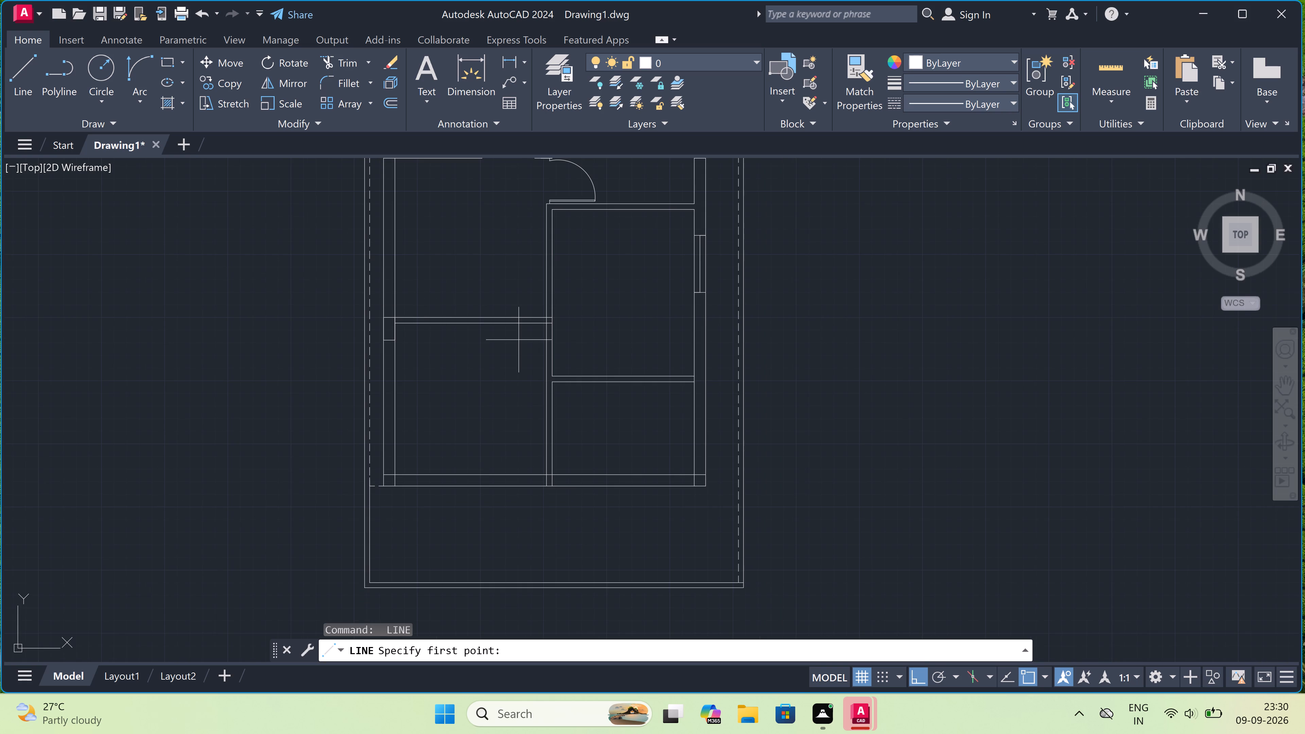
scroll(549, 313, up, 2)
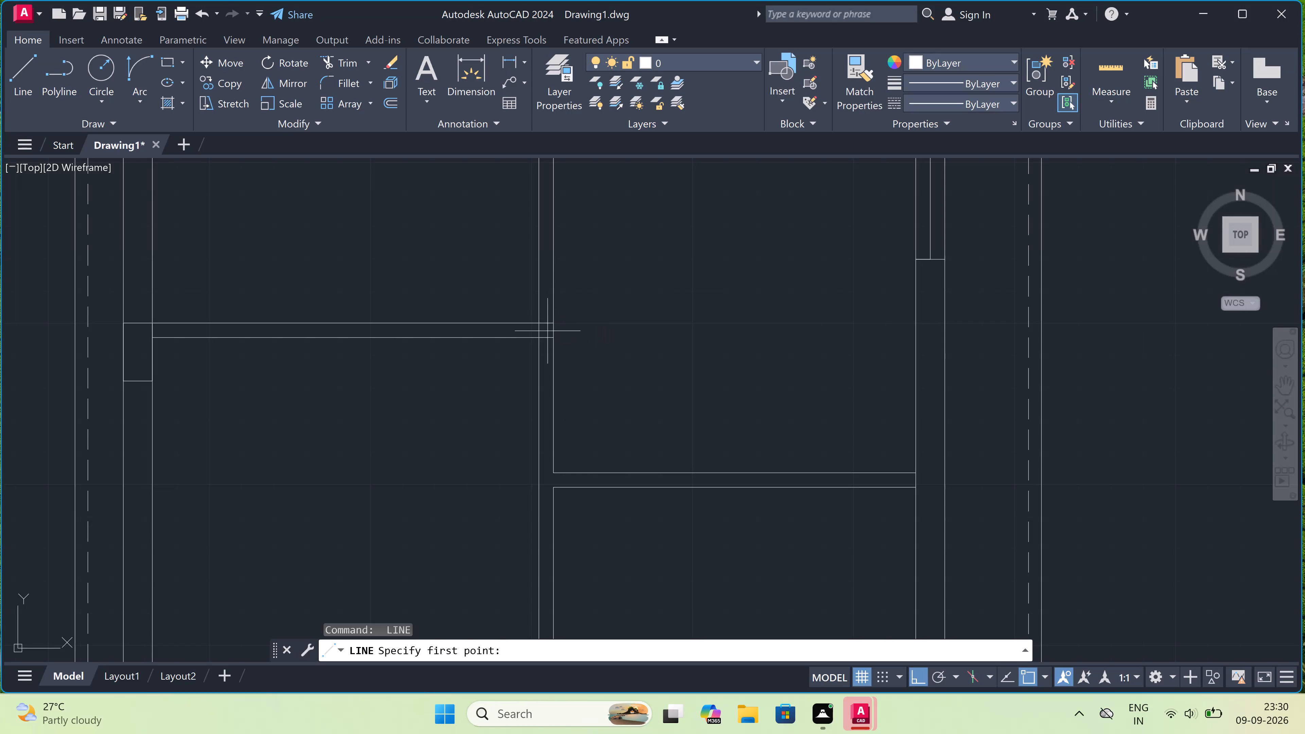
click(551, 325)
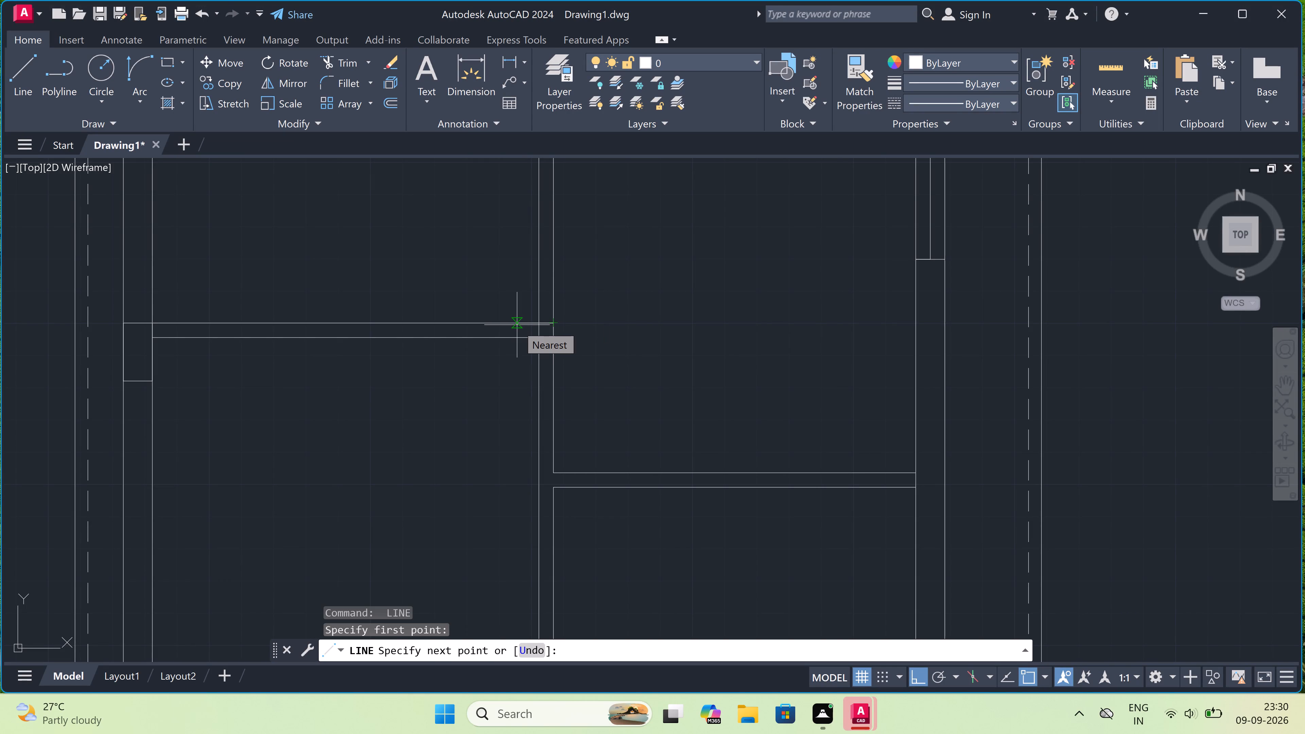
scroll(517, 325, down, 3)
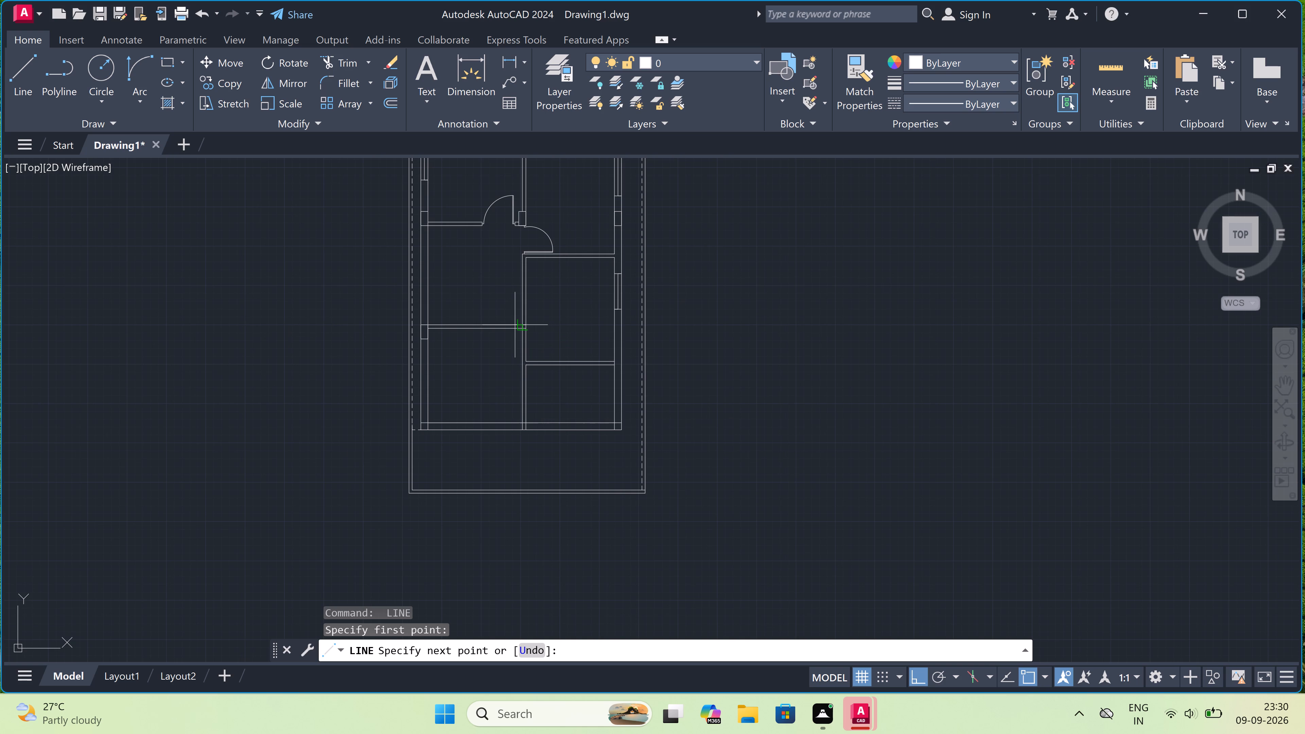
text(9")
key(space)
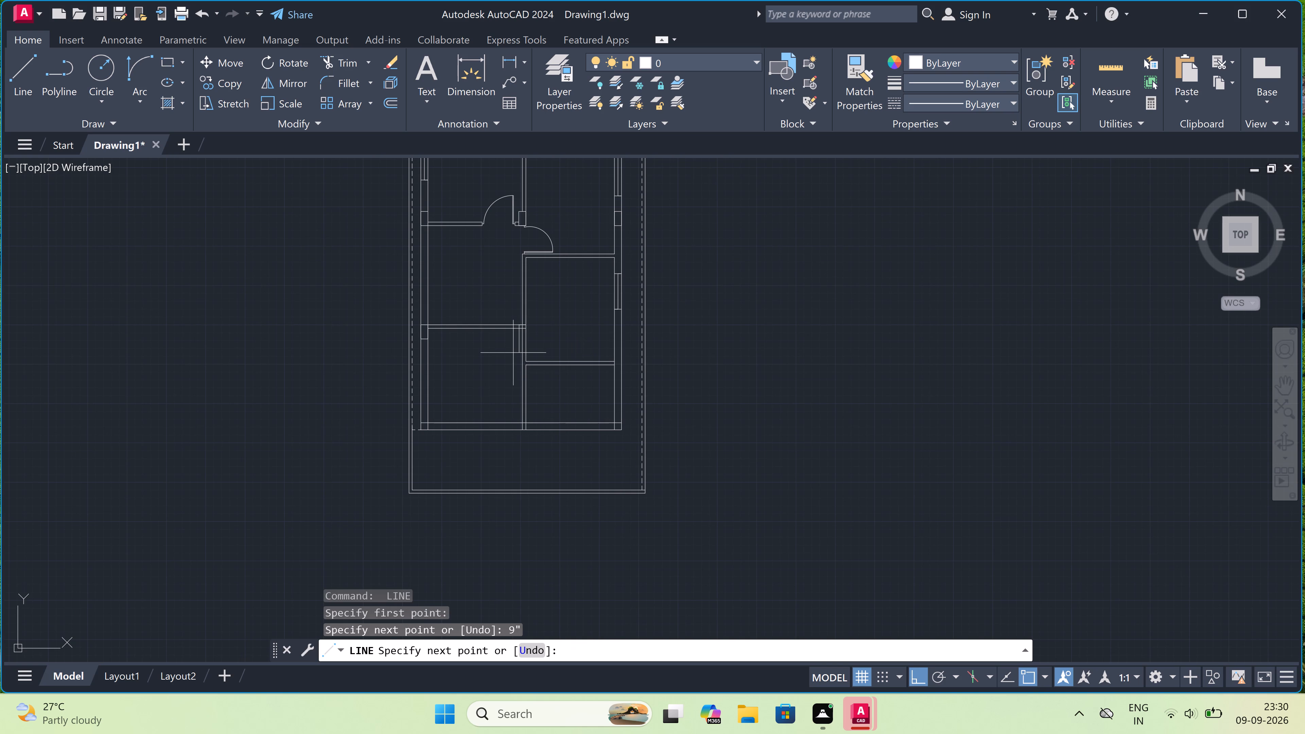
scroll(508, 369, up, 2)
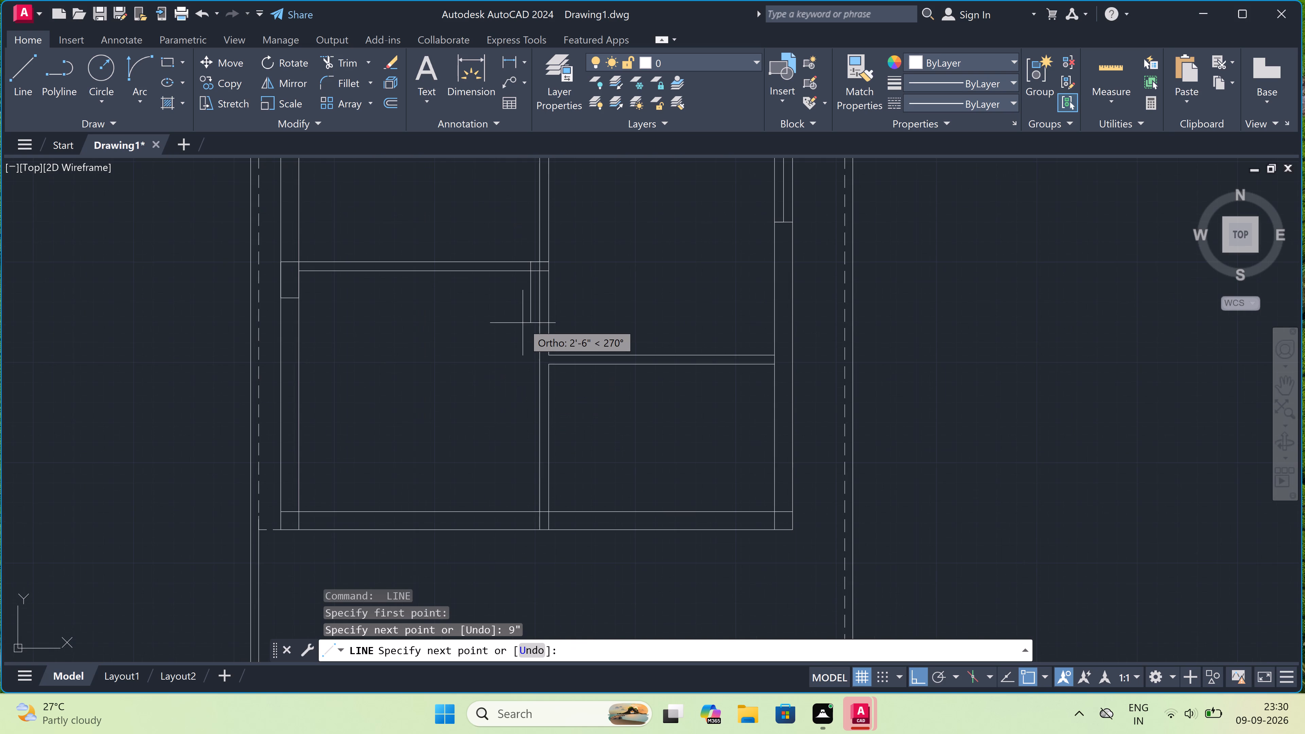
text(1.)
key(5)
text(')
key(space)
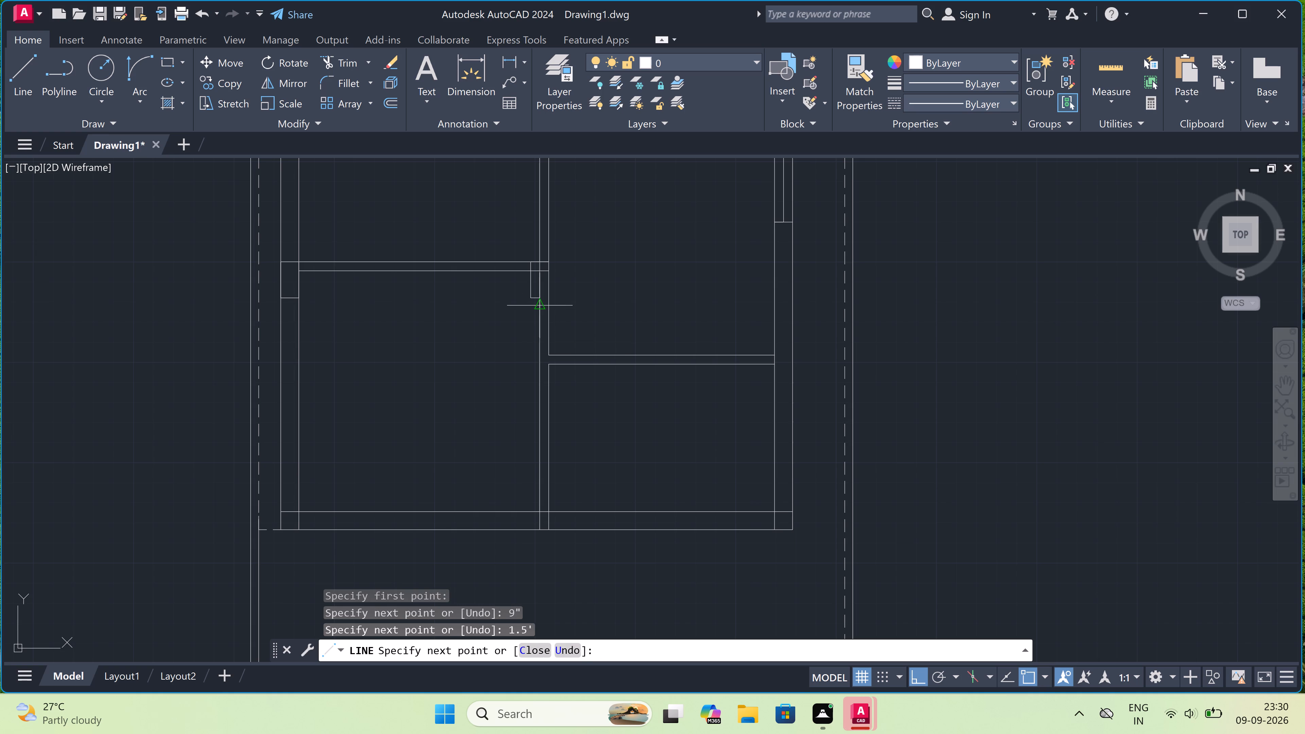
scroll(572, 281, up, 1)
scroll(536, 296, up, 2)
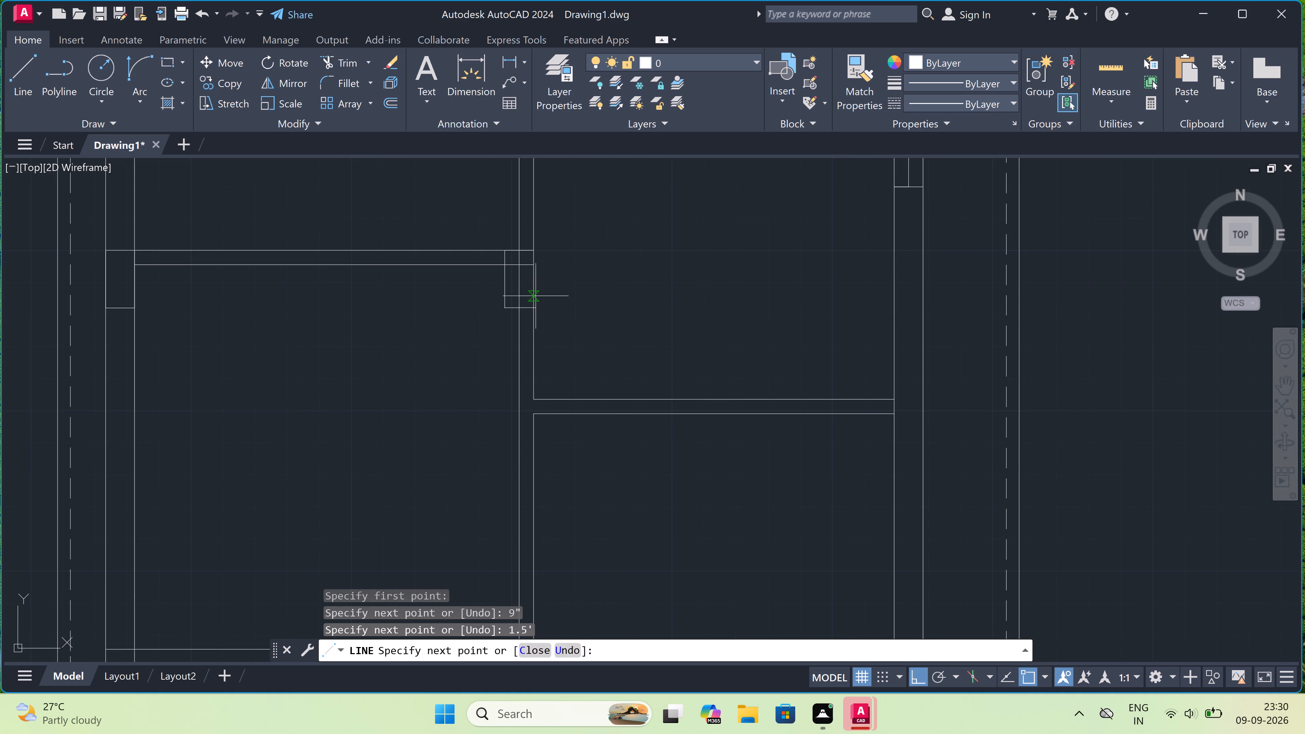
click(523, 326)
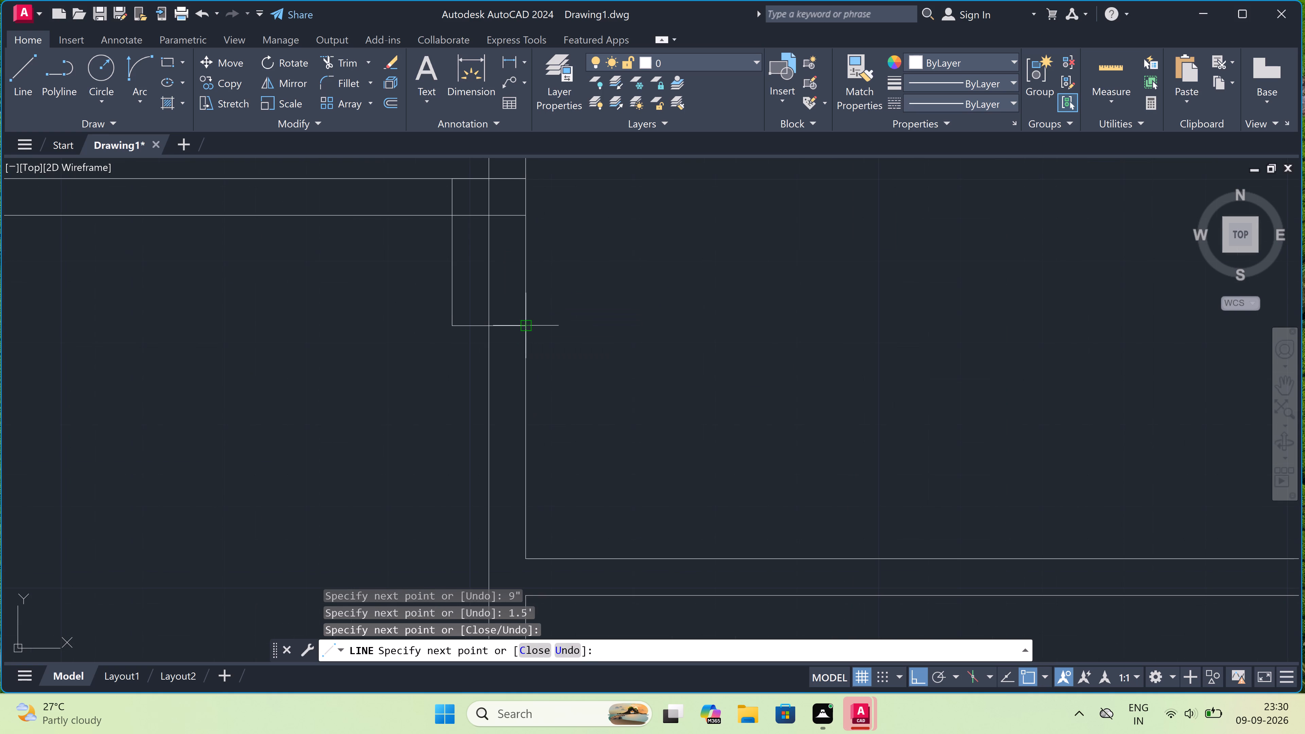
click(525, 183)
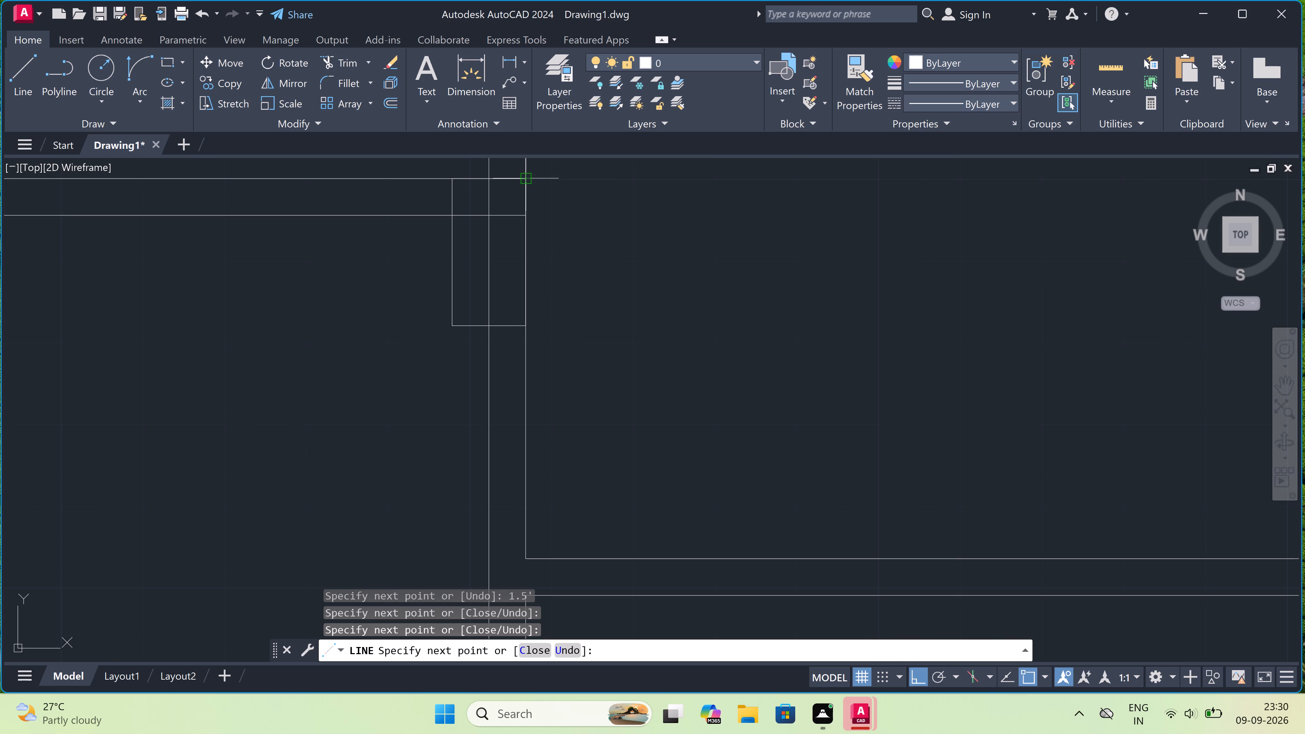
key(Escape)
Trim away the horizontal and vertical partition lines that run inside the new central column.
text(tr)
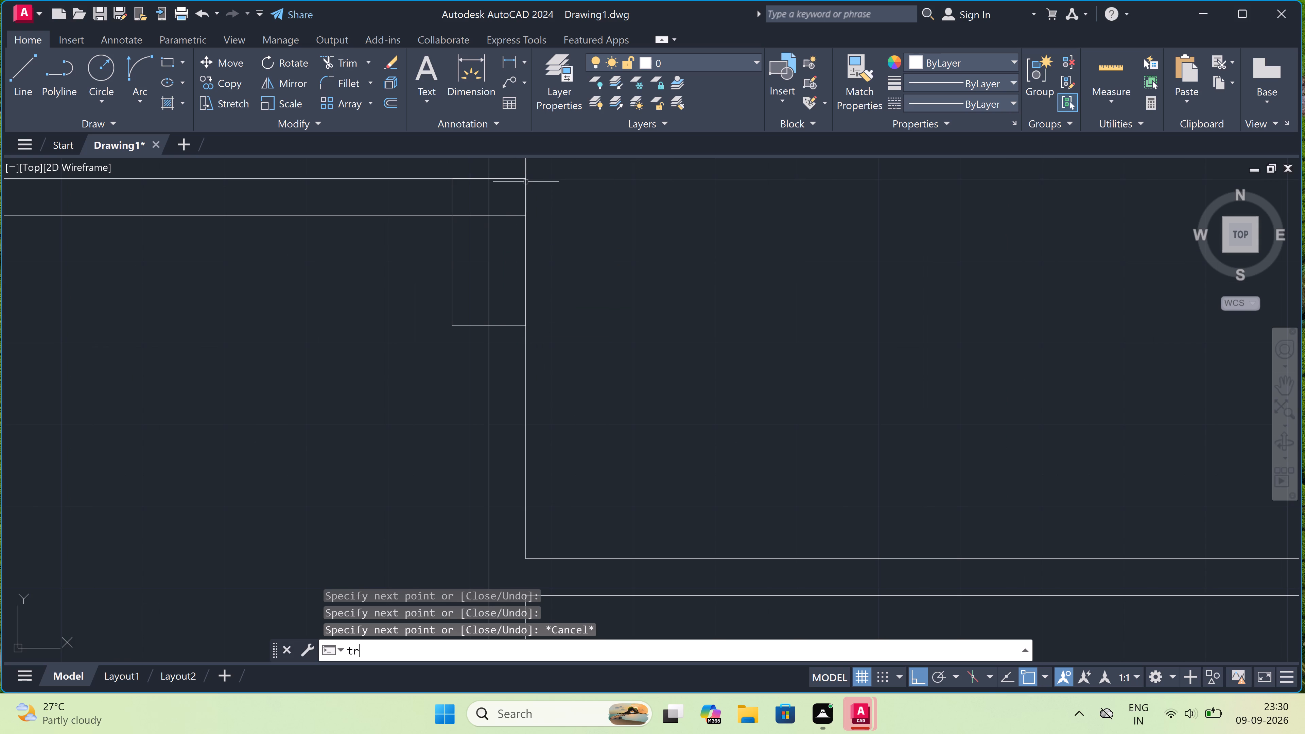
key(space)
drag(497, 191, 496, 194)
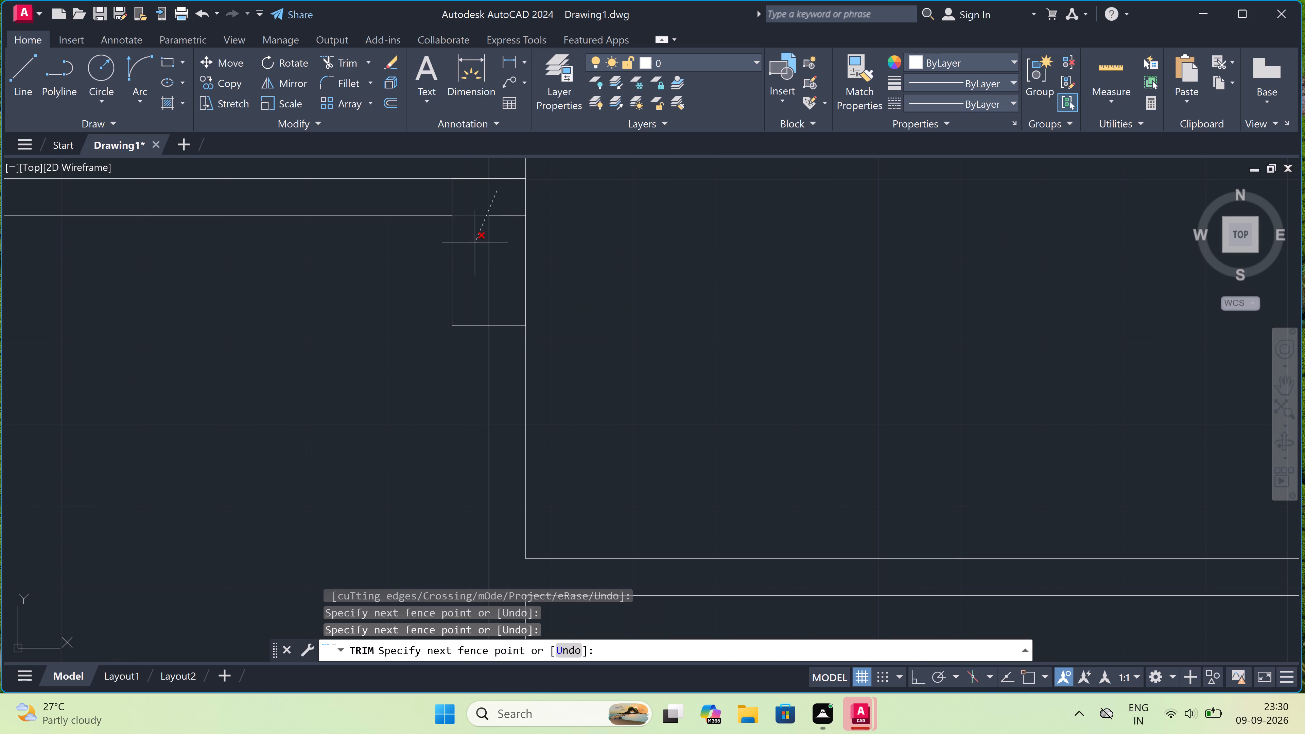
click(475, 243)
click(498, 194)
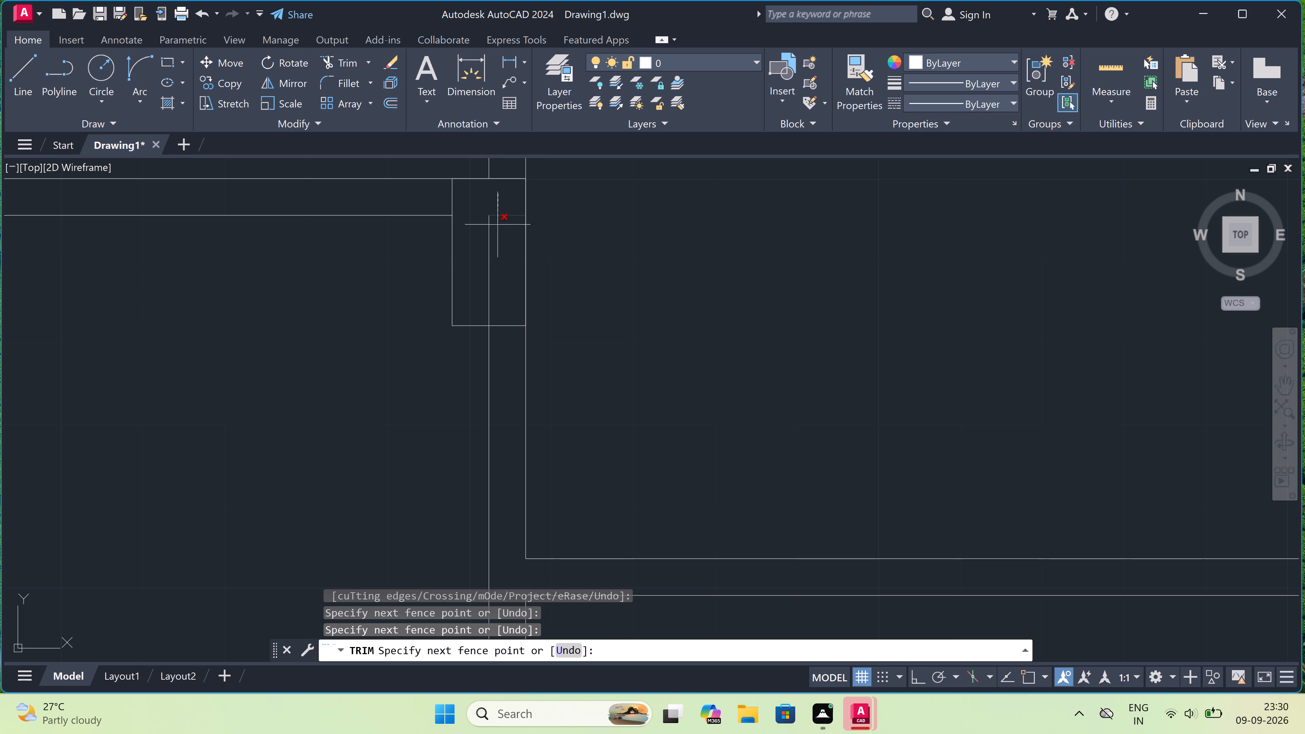
triple_click(494, 239)
click(485, 244)
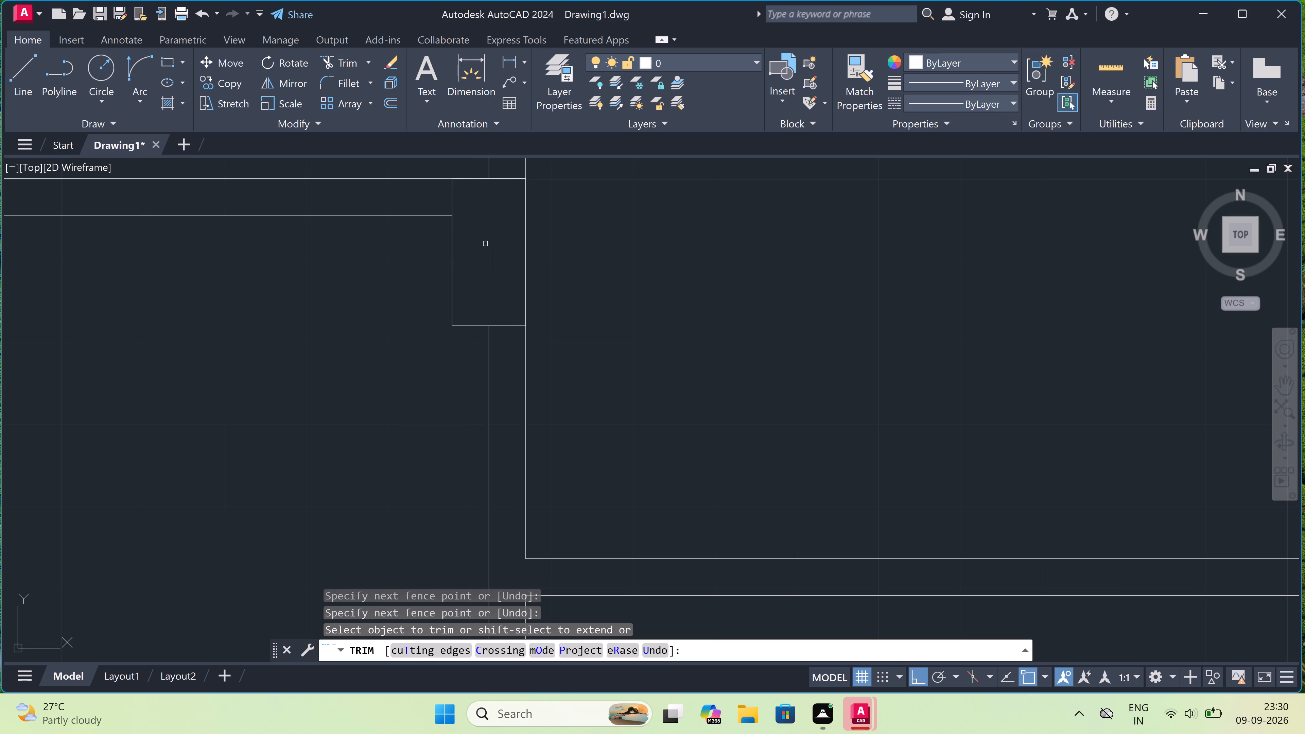
key(Escape)
Draw a 1.5' long column outline across the east outer wall's thickness, extending south in line with the southwest room's north partition line.
scroll(485, 244, down, 7)
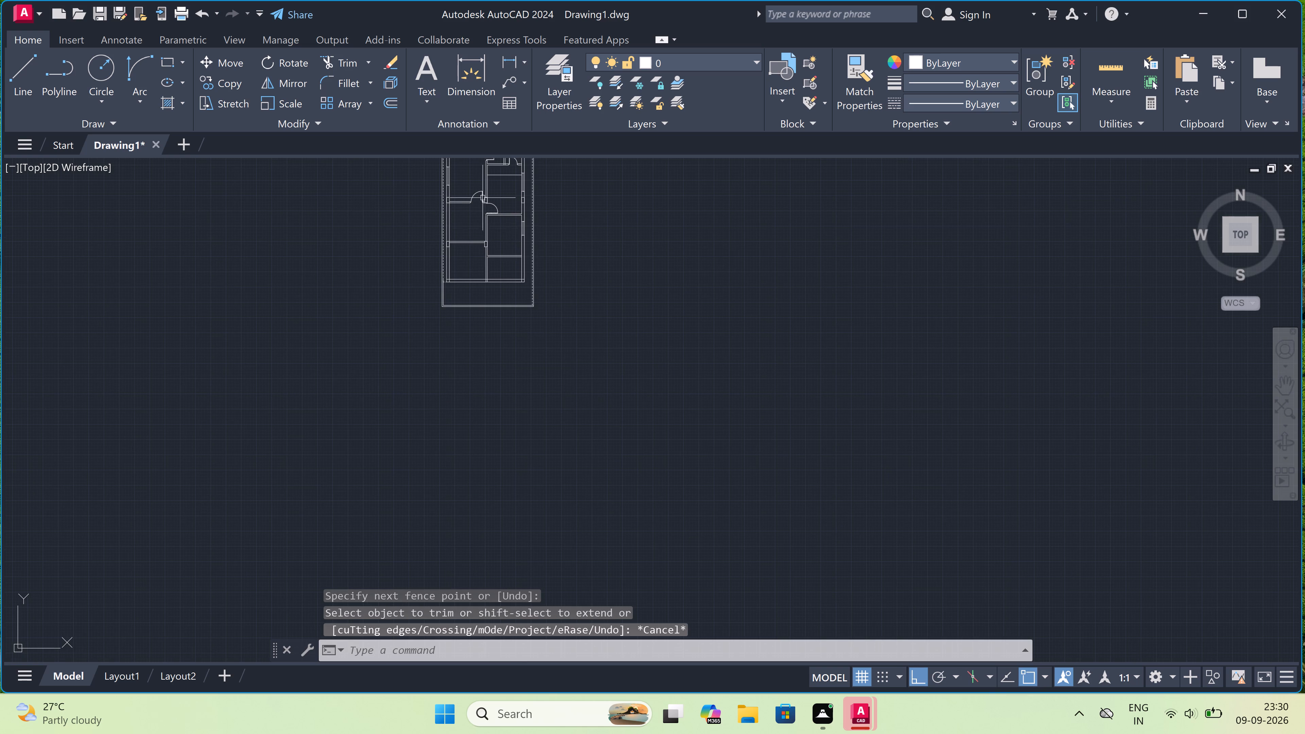
scroll(483, 198, down, 4)
scroll(480, 186, up, 5)
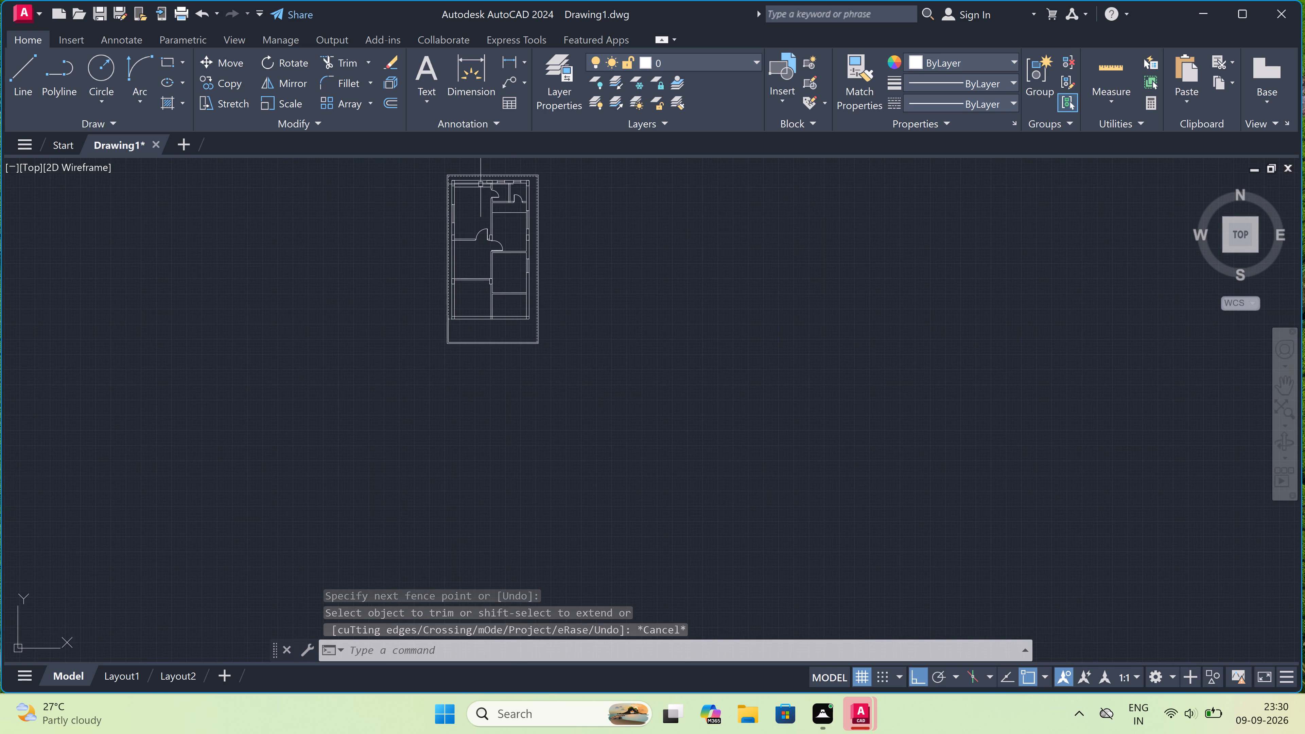
scroll(482, 182, up, 3)
scroll(497, 178, down, 5)
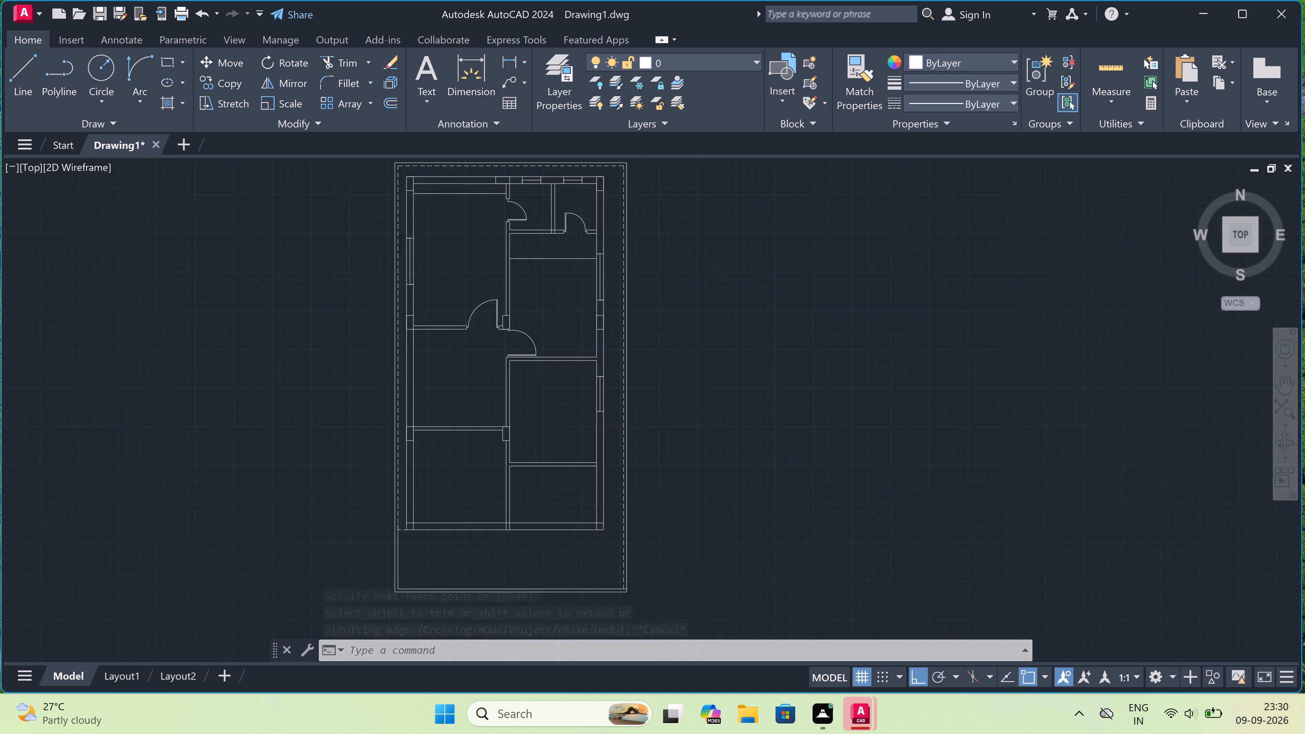
scroll(517, 242, up, 6)
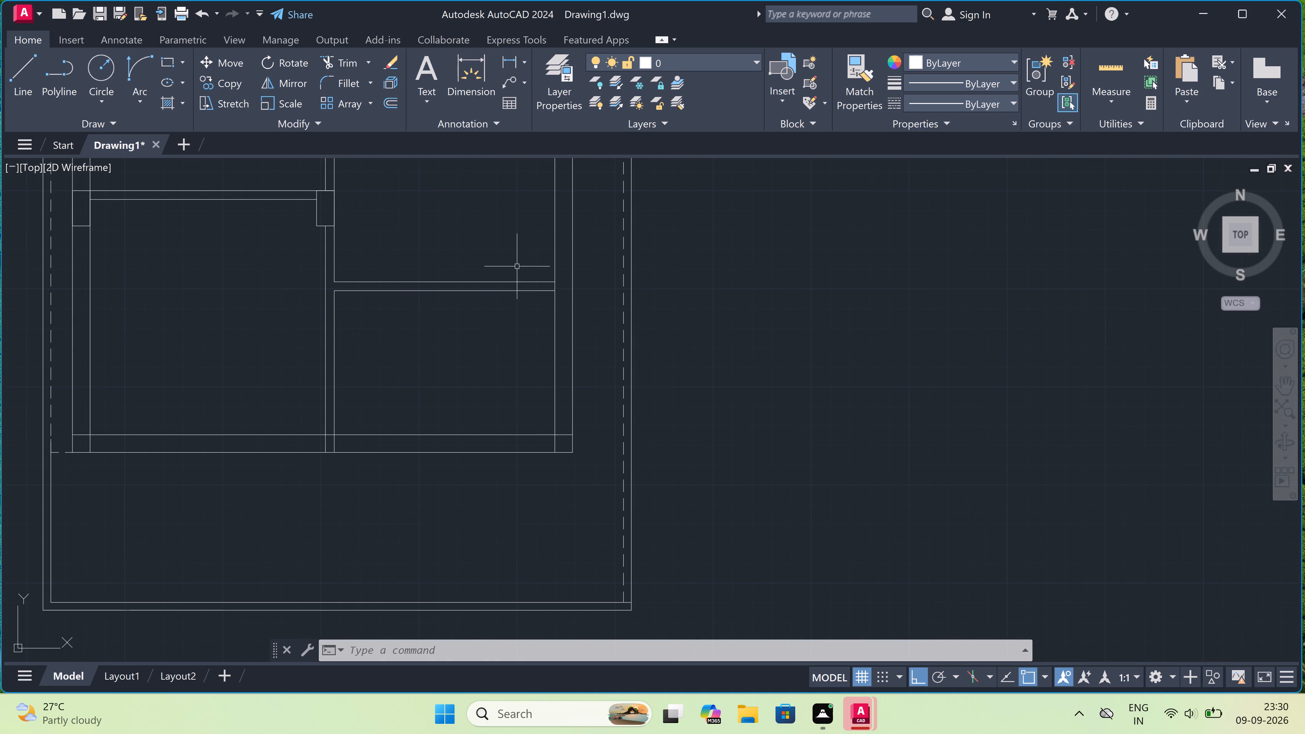
scroll(519, 255, down, 1)
scroll(511, 217, up, 2)
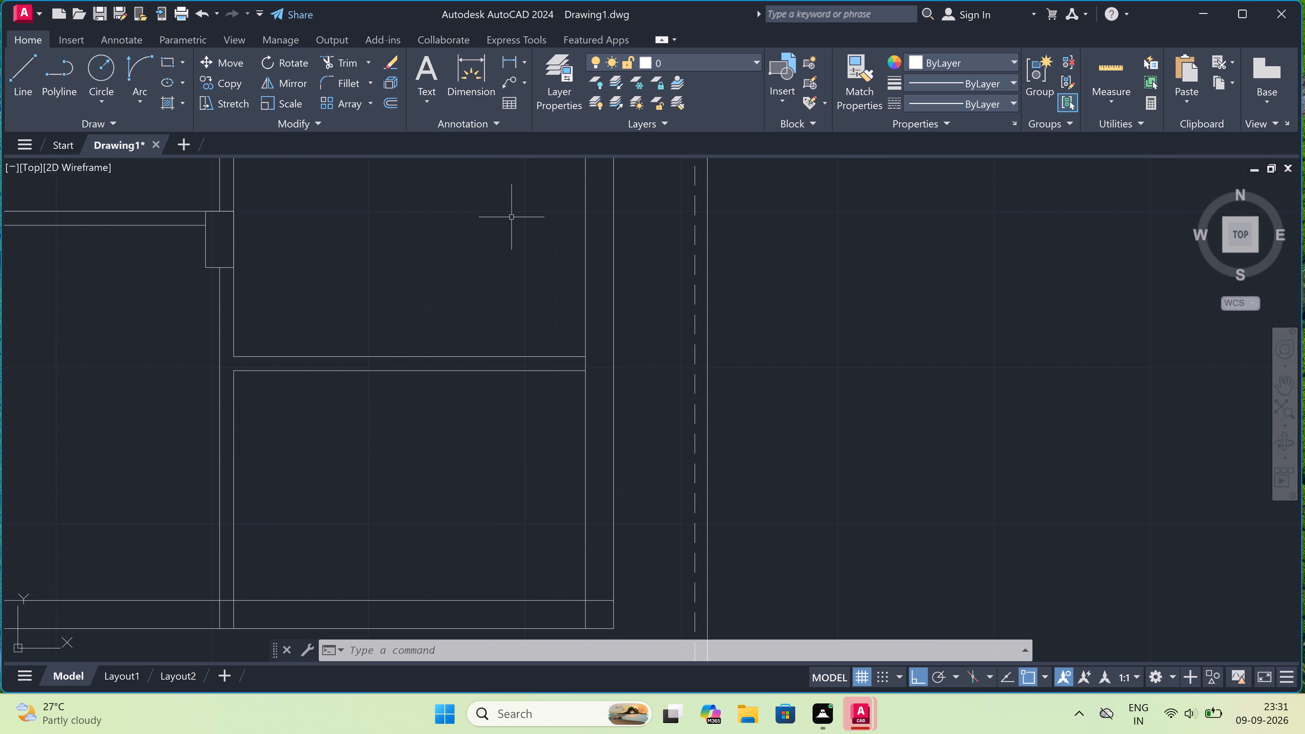
key(l)
key(space)
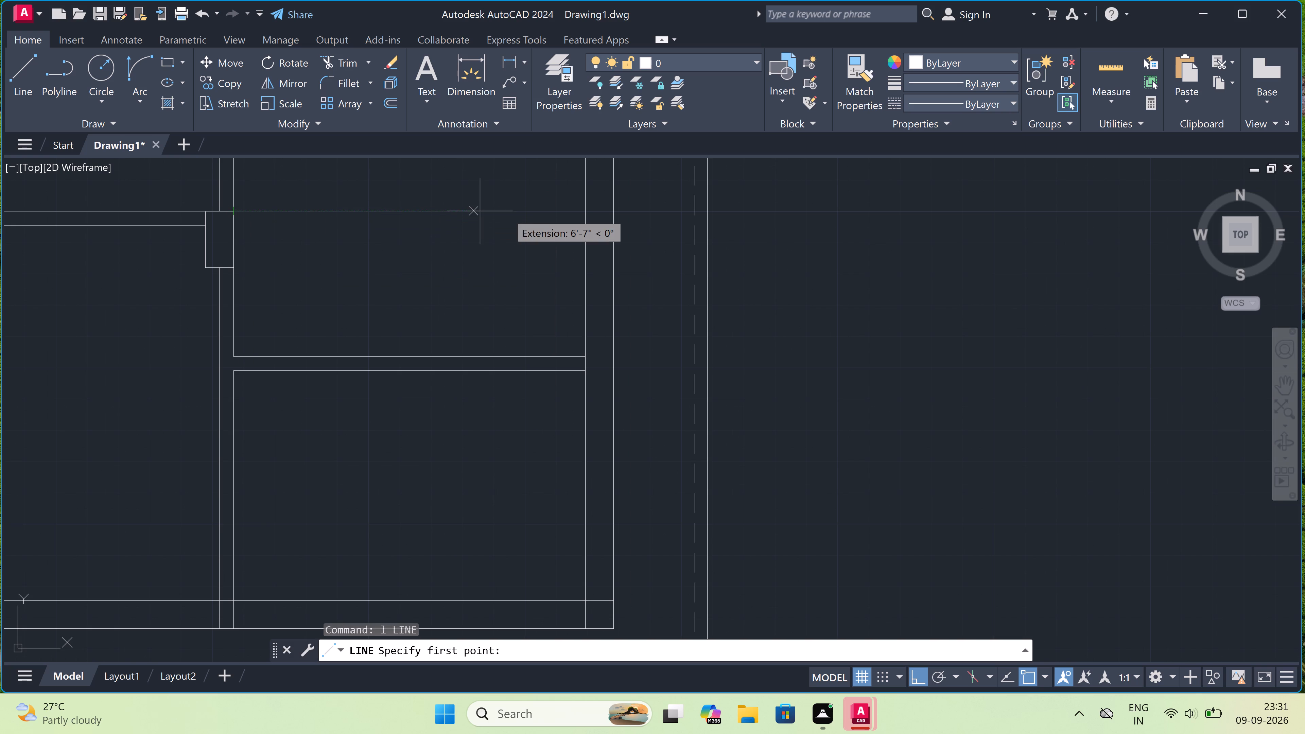
click(584, 210)
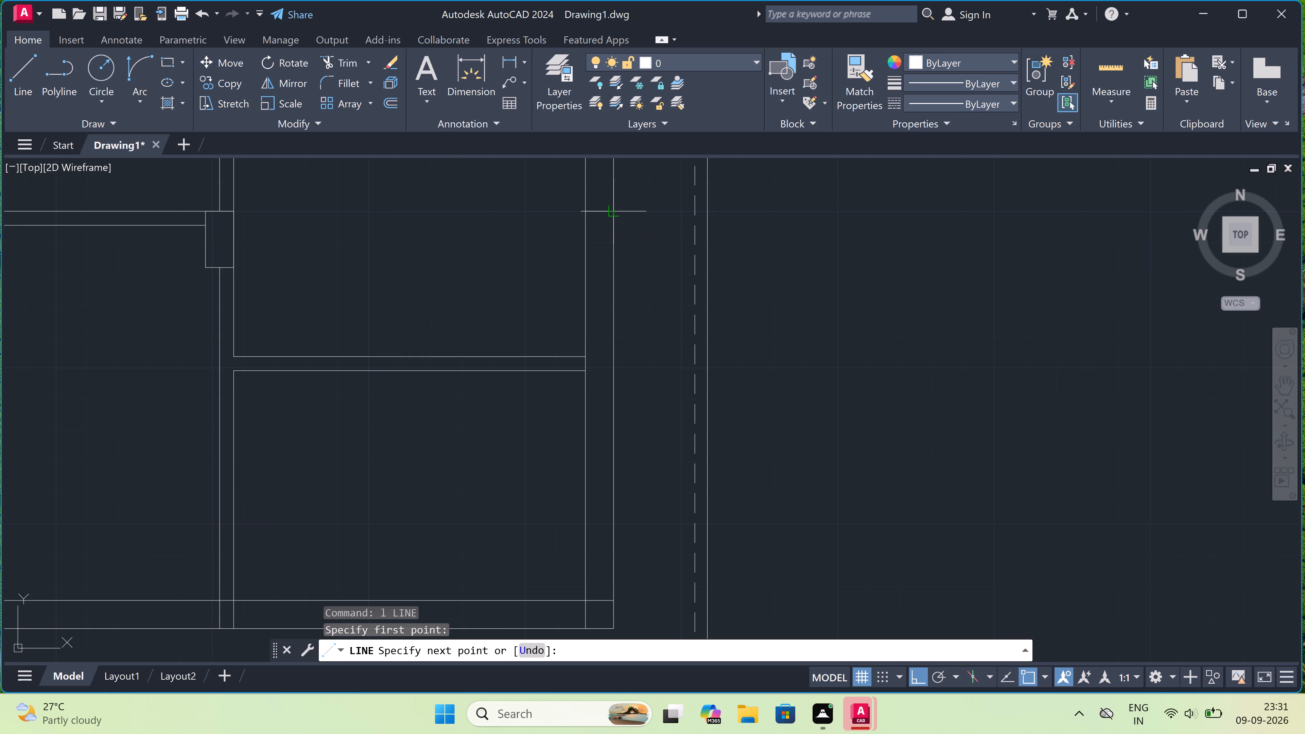
click(611, 209)
text(1.)
key(5)
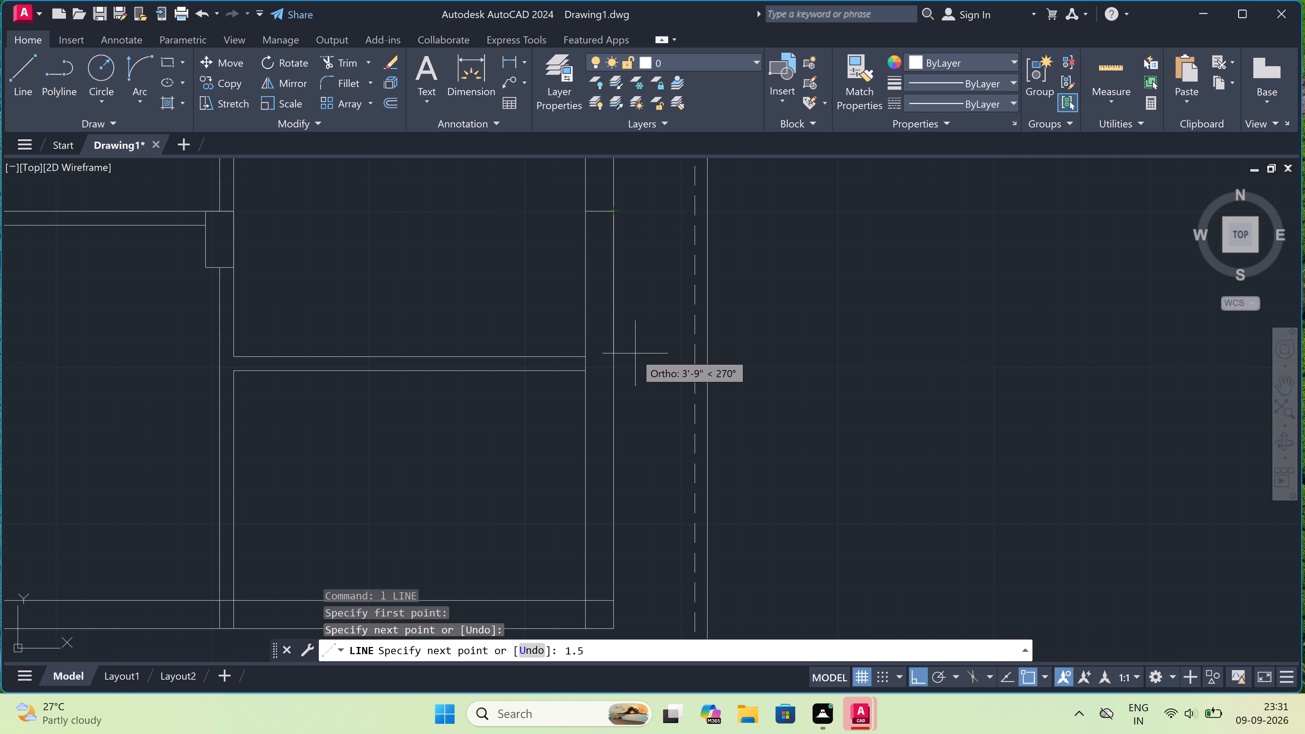
text(')
key(space)
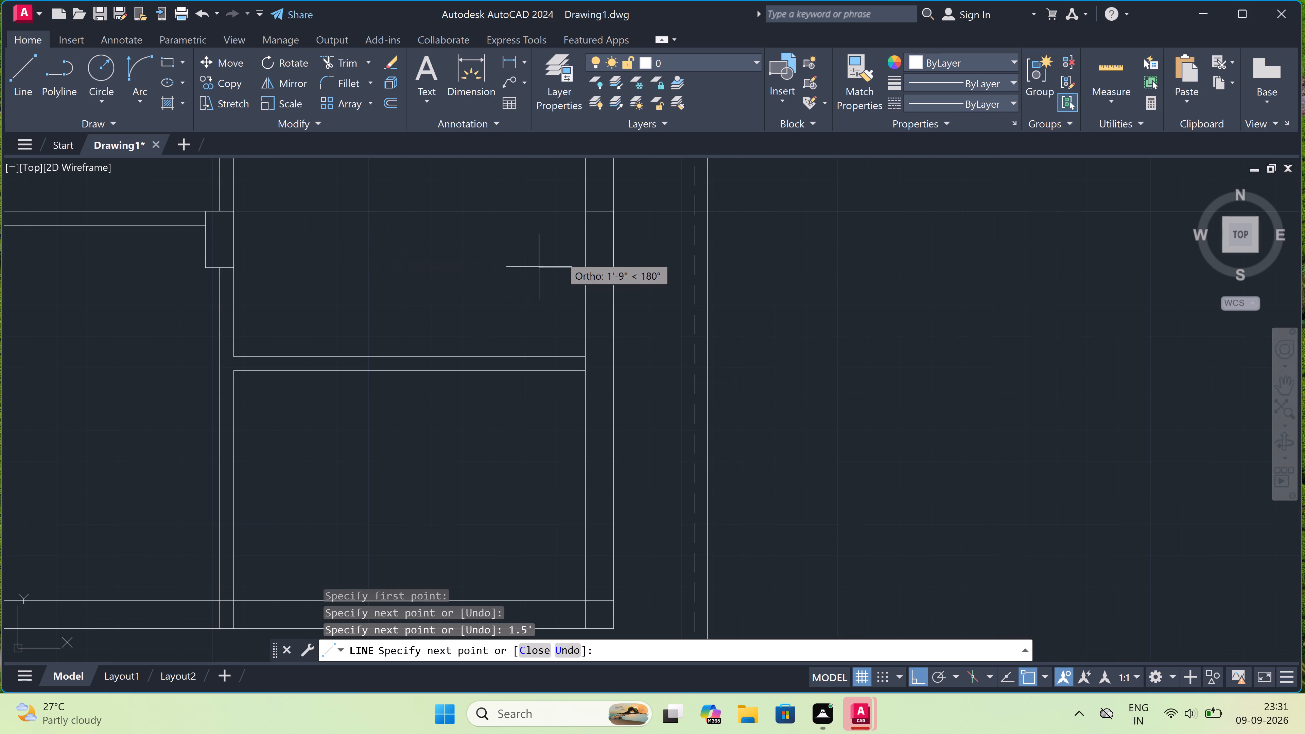
double_click(583, 268)
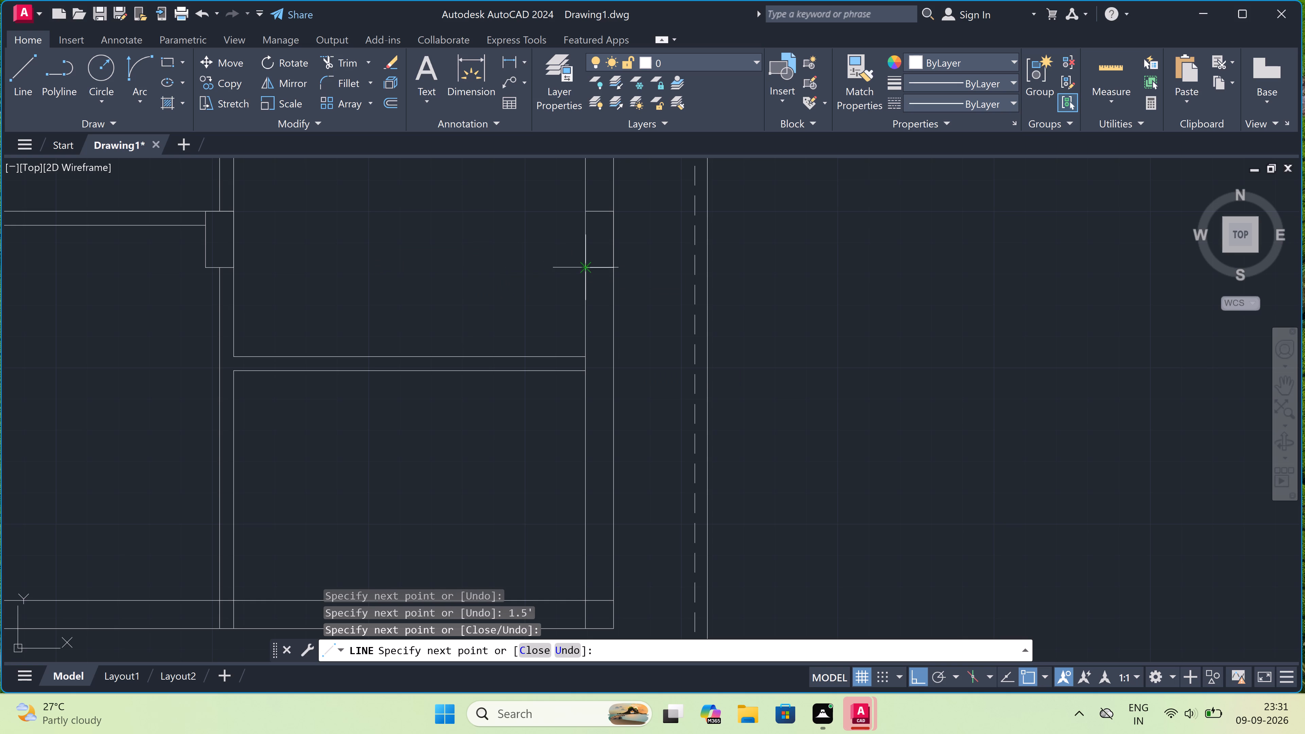
click(585, 211)
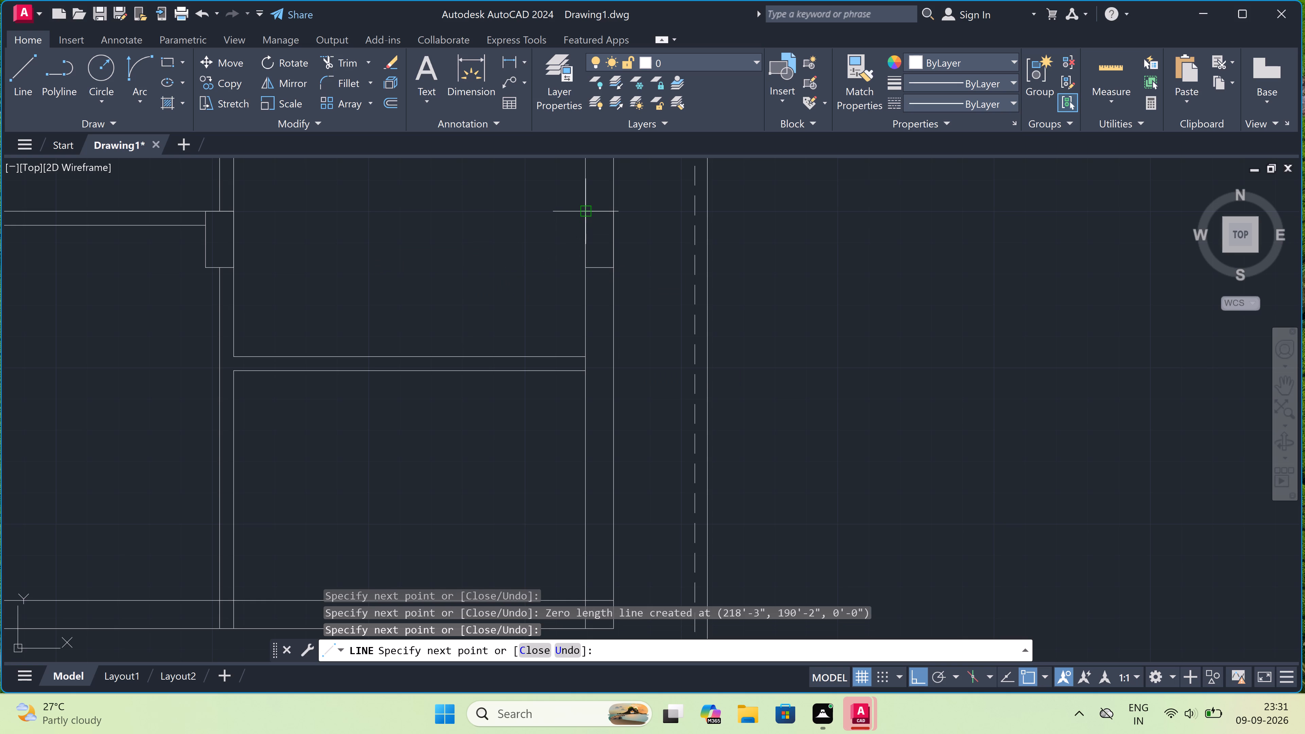
key(Escape)
Draw a 1.5' long column outline across the west outer wall's thickness at the building's southwest corner, extending north from the outer corner.
scroll(584, 211, down, 5)
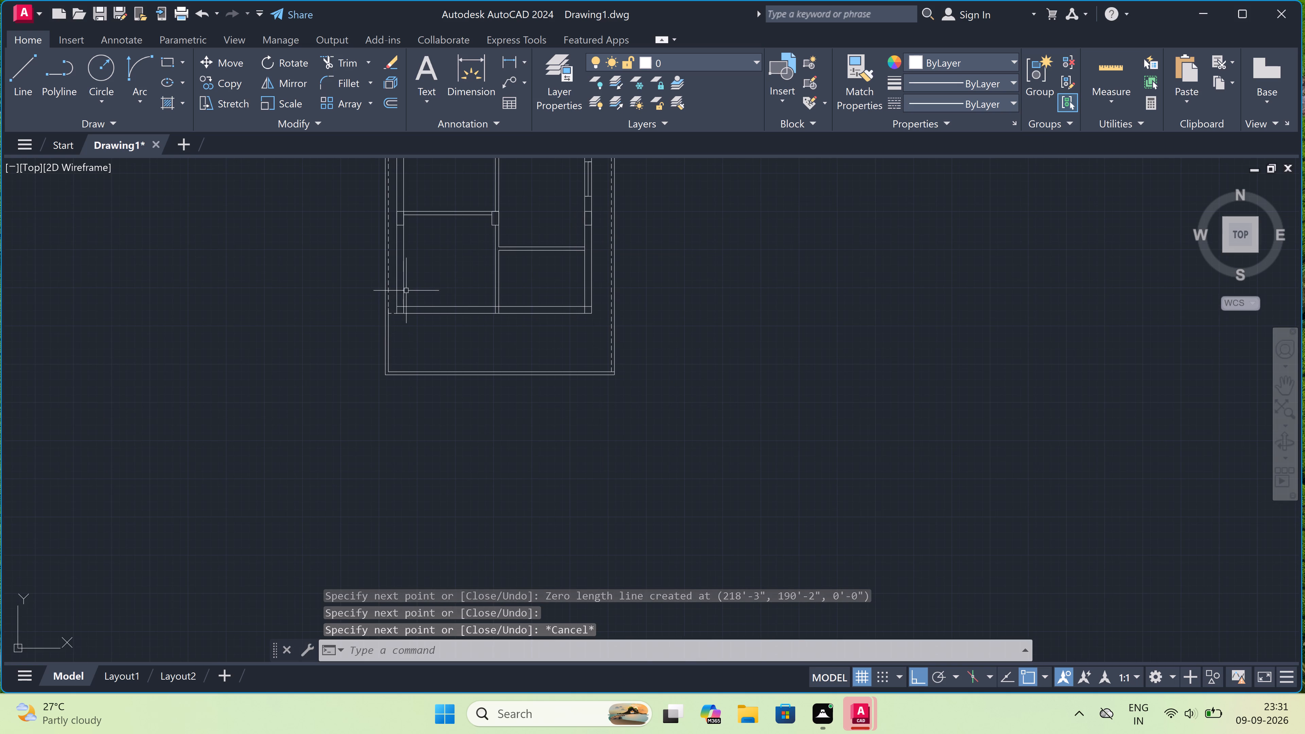
scroll(398, 303, up, 3)
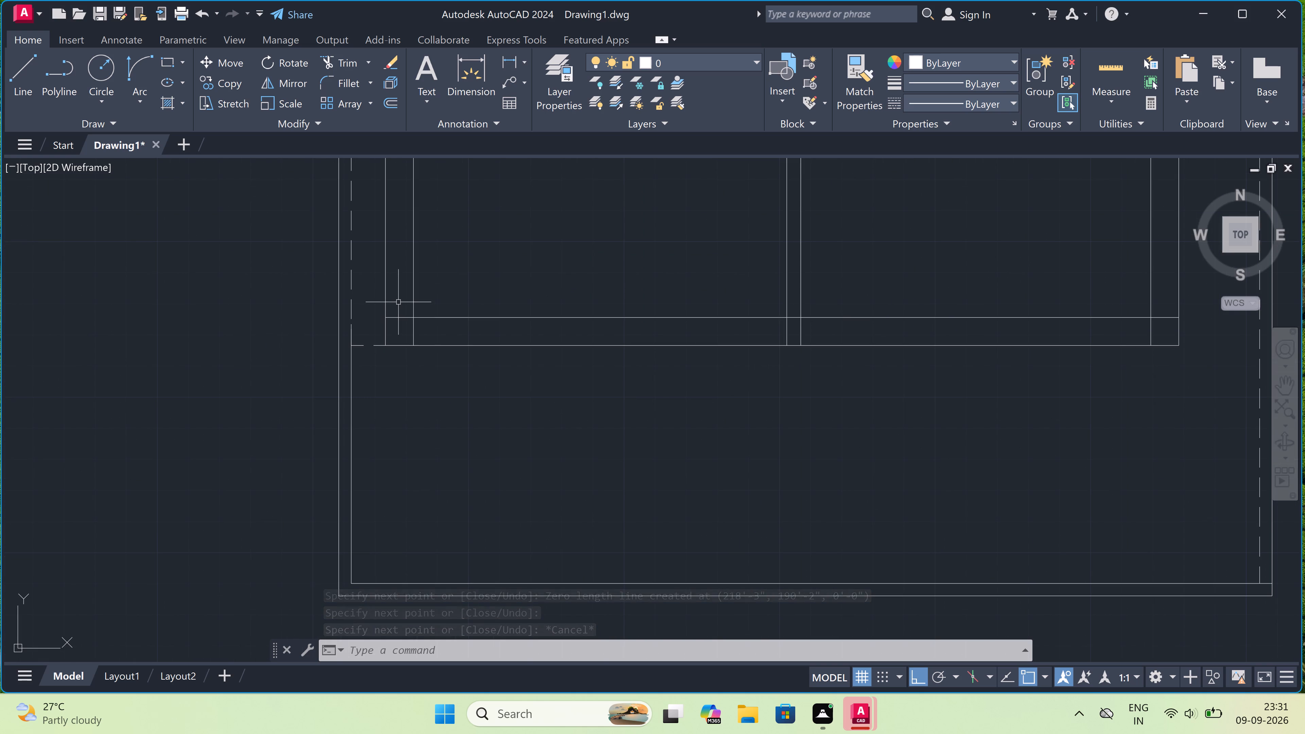
text(l)
key(space)
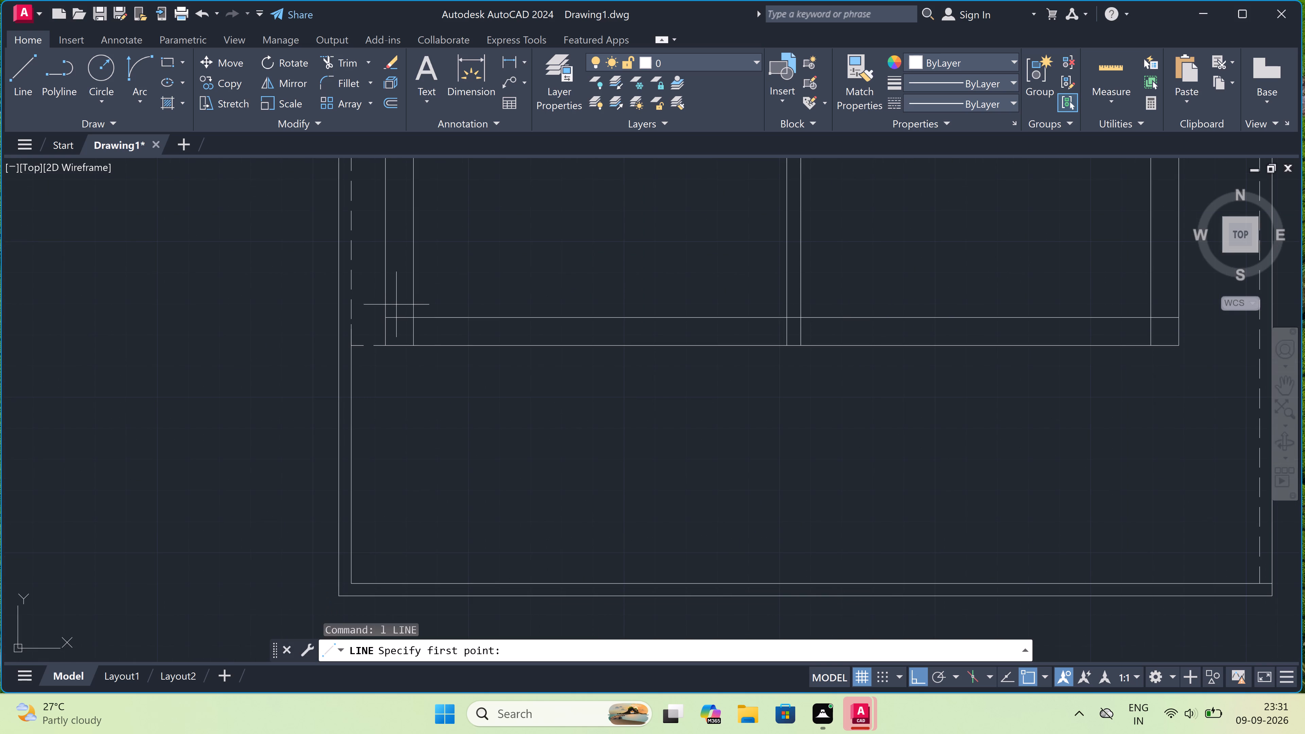
click(384, 343)
text(1,5')
key(space)
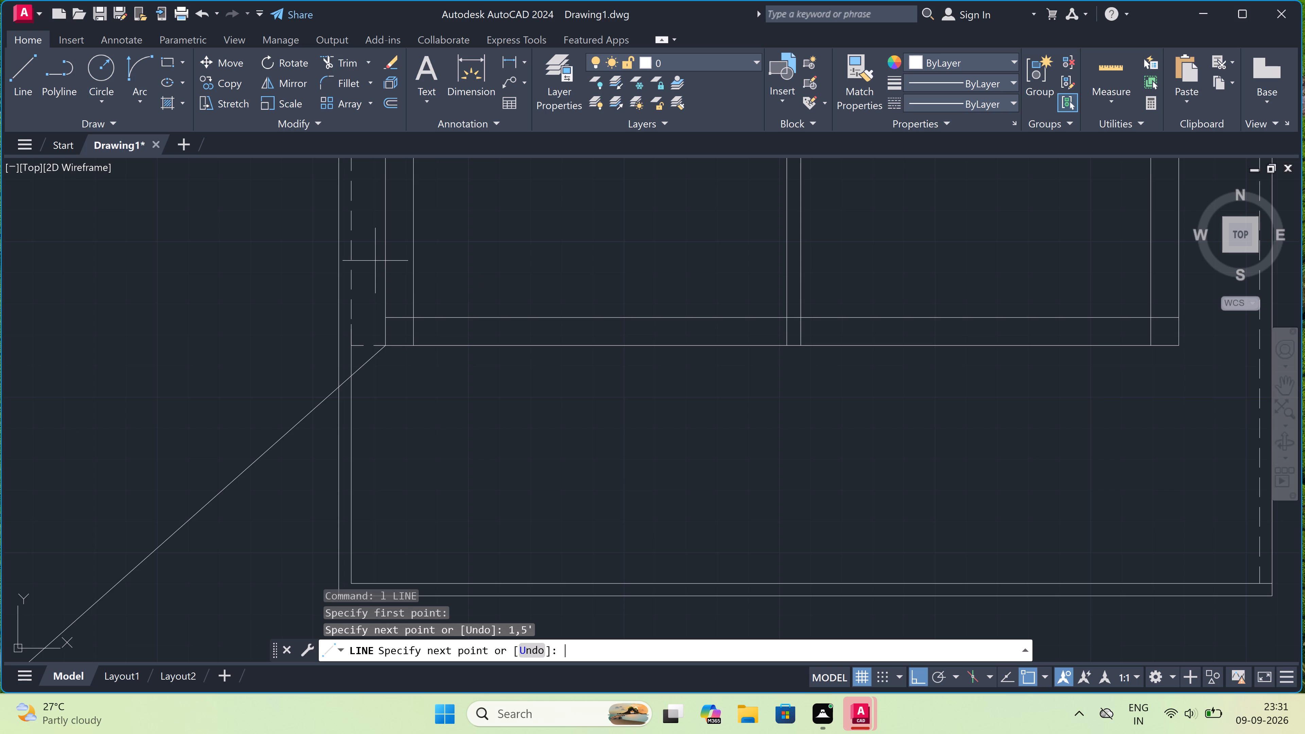
key(ctrl+z)
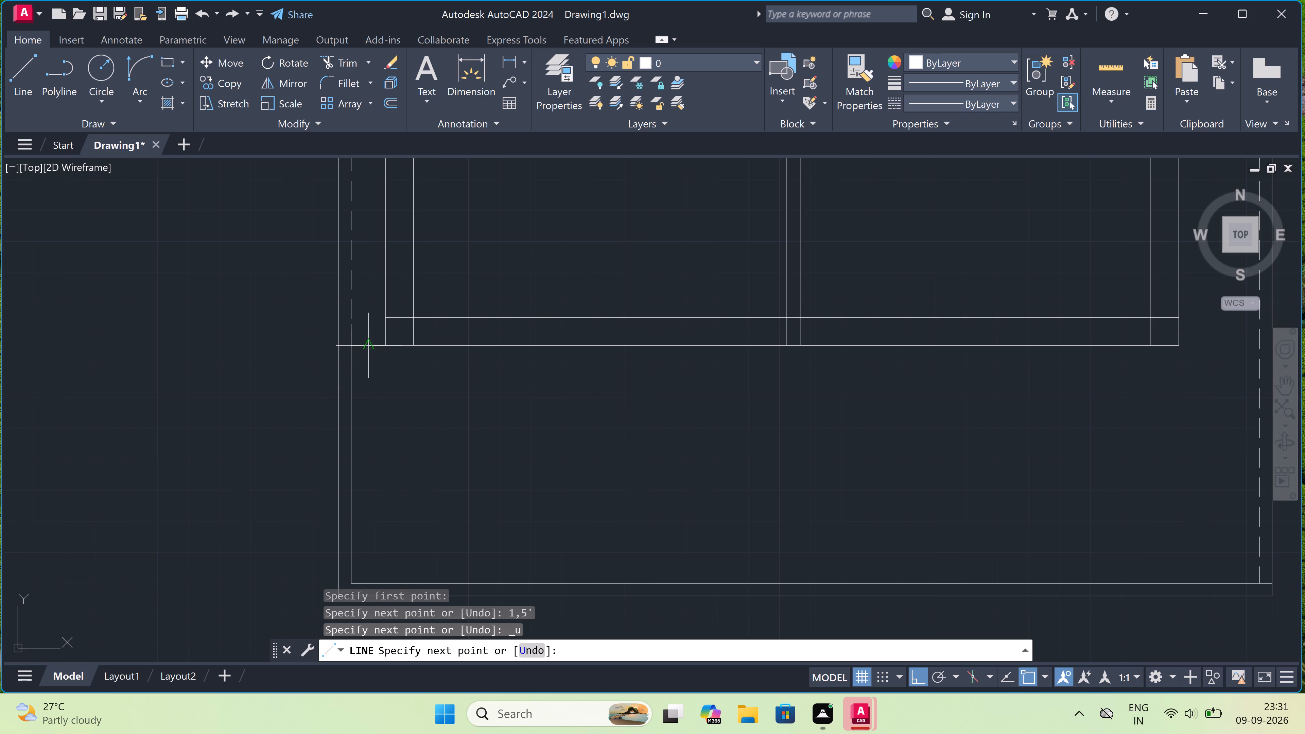
text(1.)
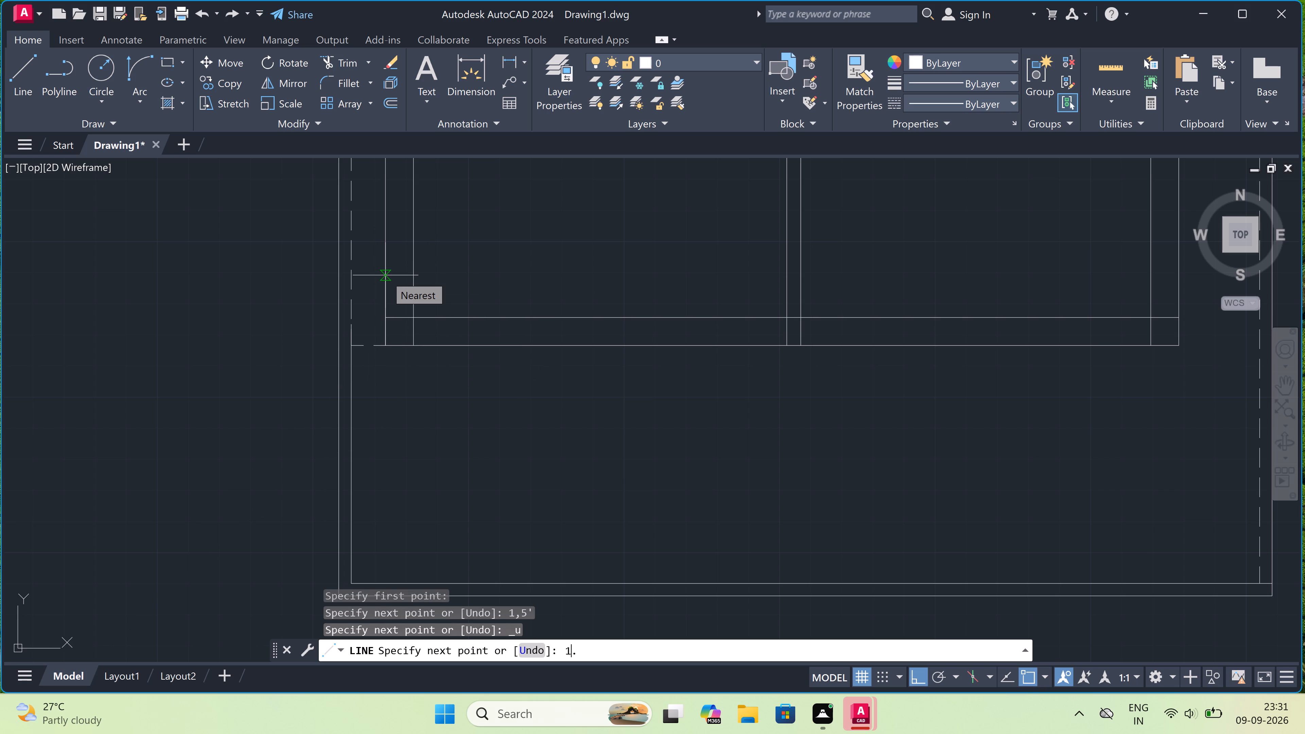
text(5')
key(space)
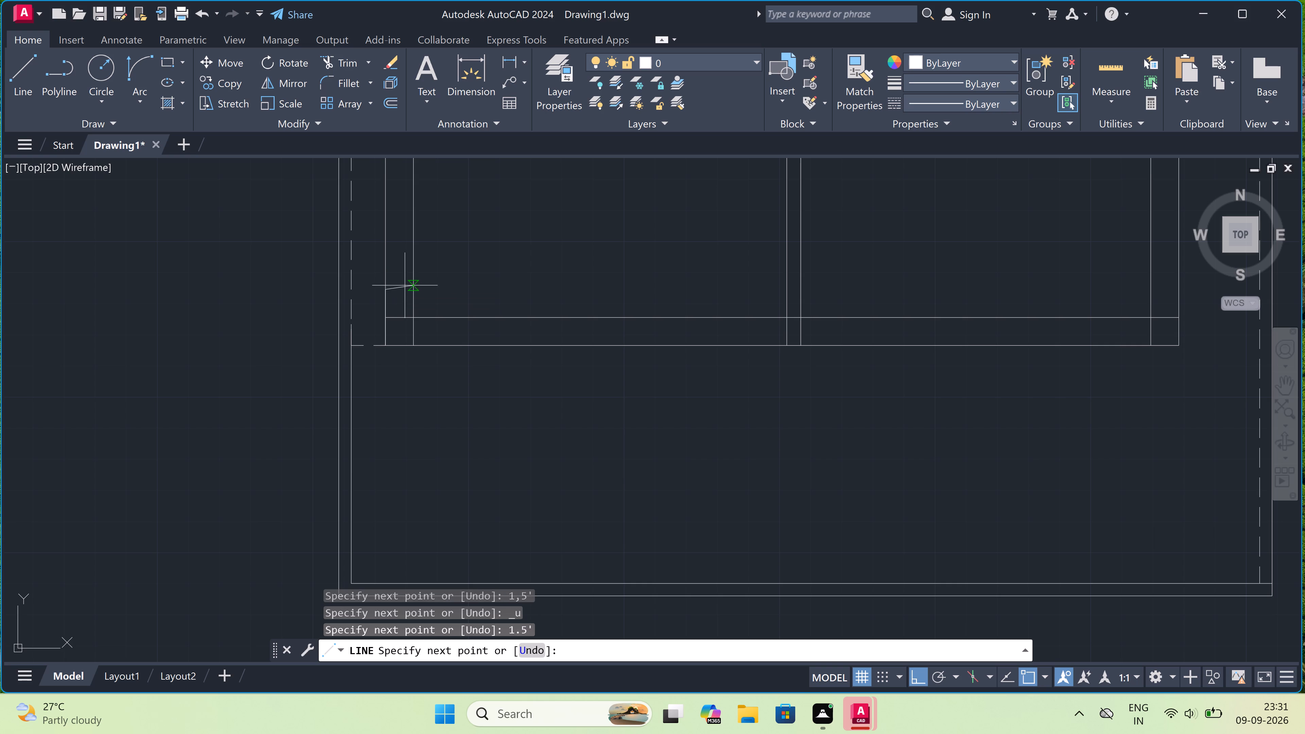
click(417, 292)
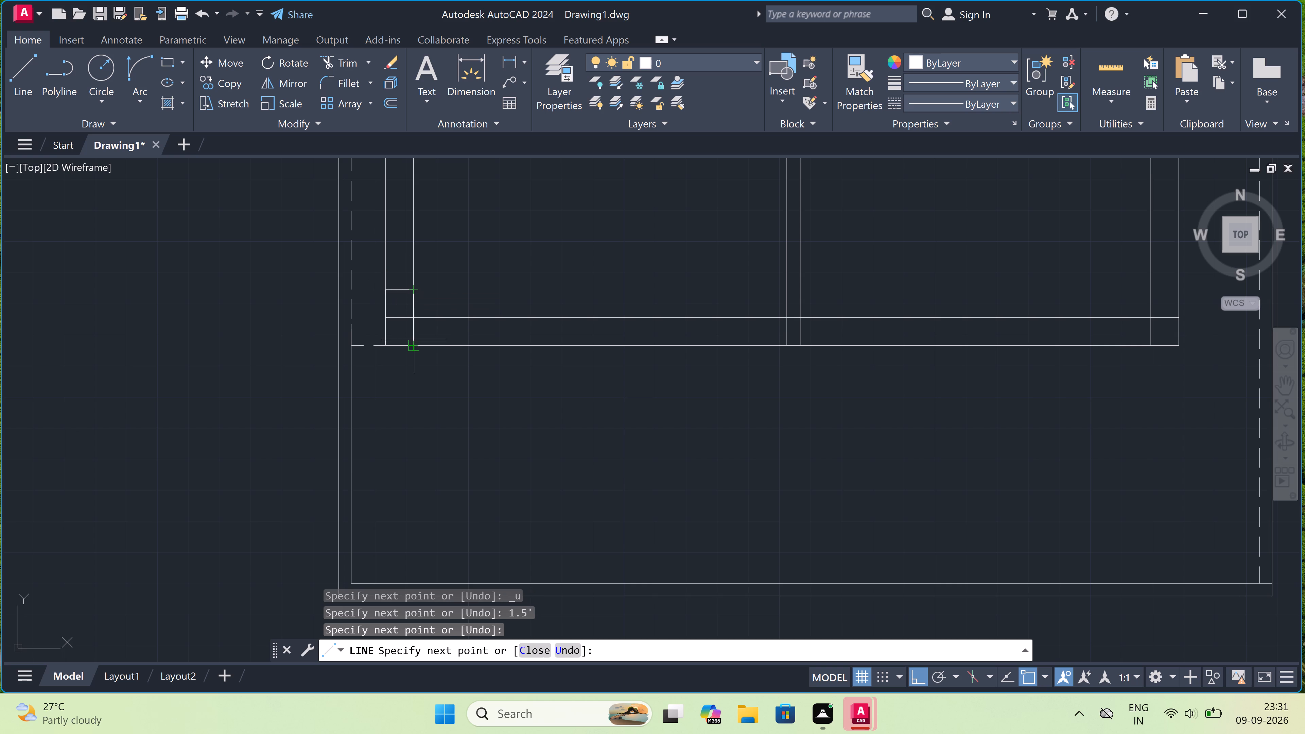
click(413, 342)
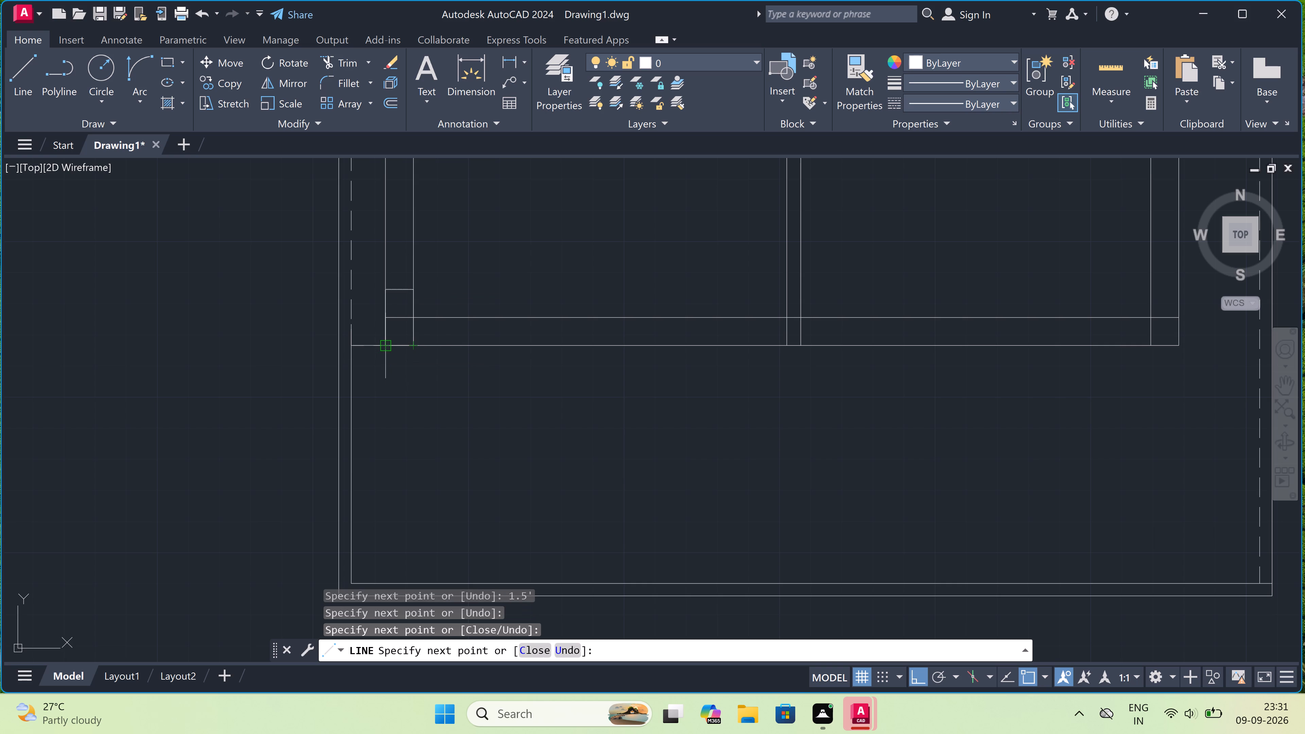
click(382, 341)
key(Escape)
Draw a 9" by 1.5' column outline where the central vertical partition's east line meets the south wall's outer line.
key(space)
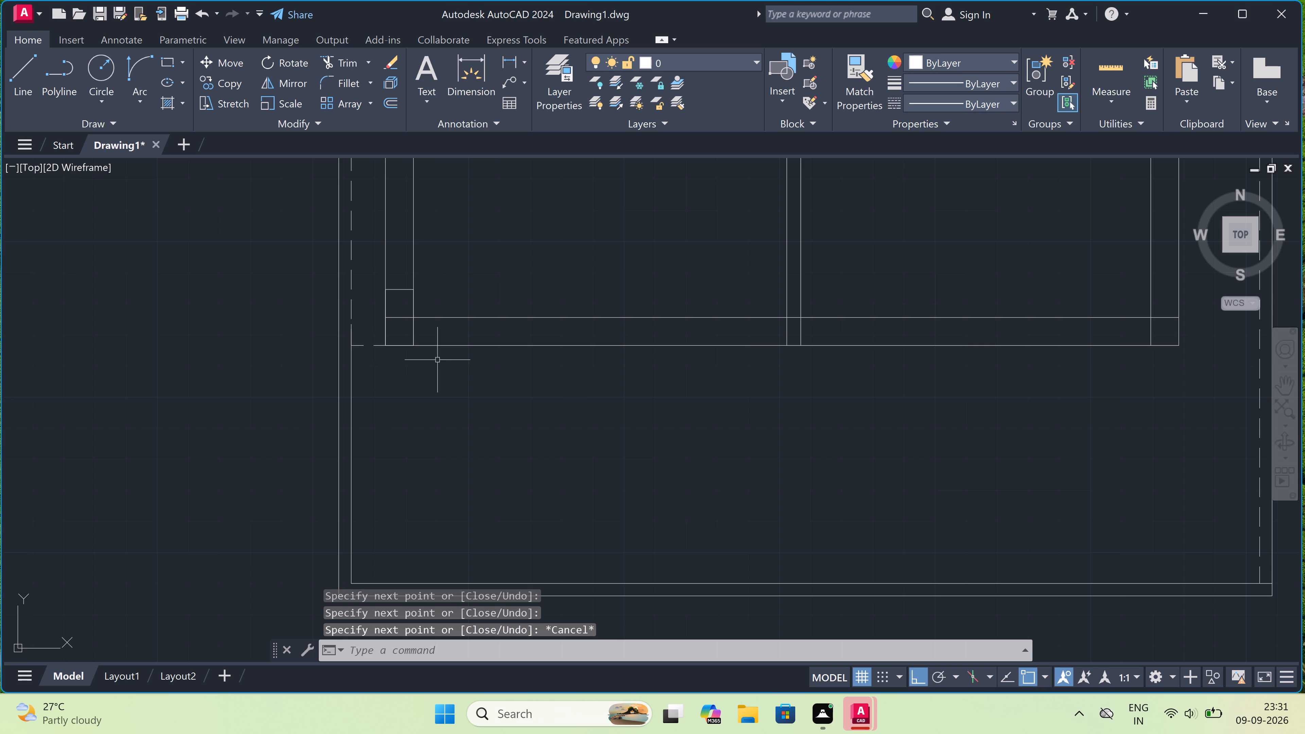
click(800, 343)
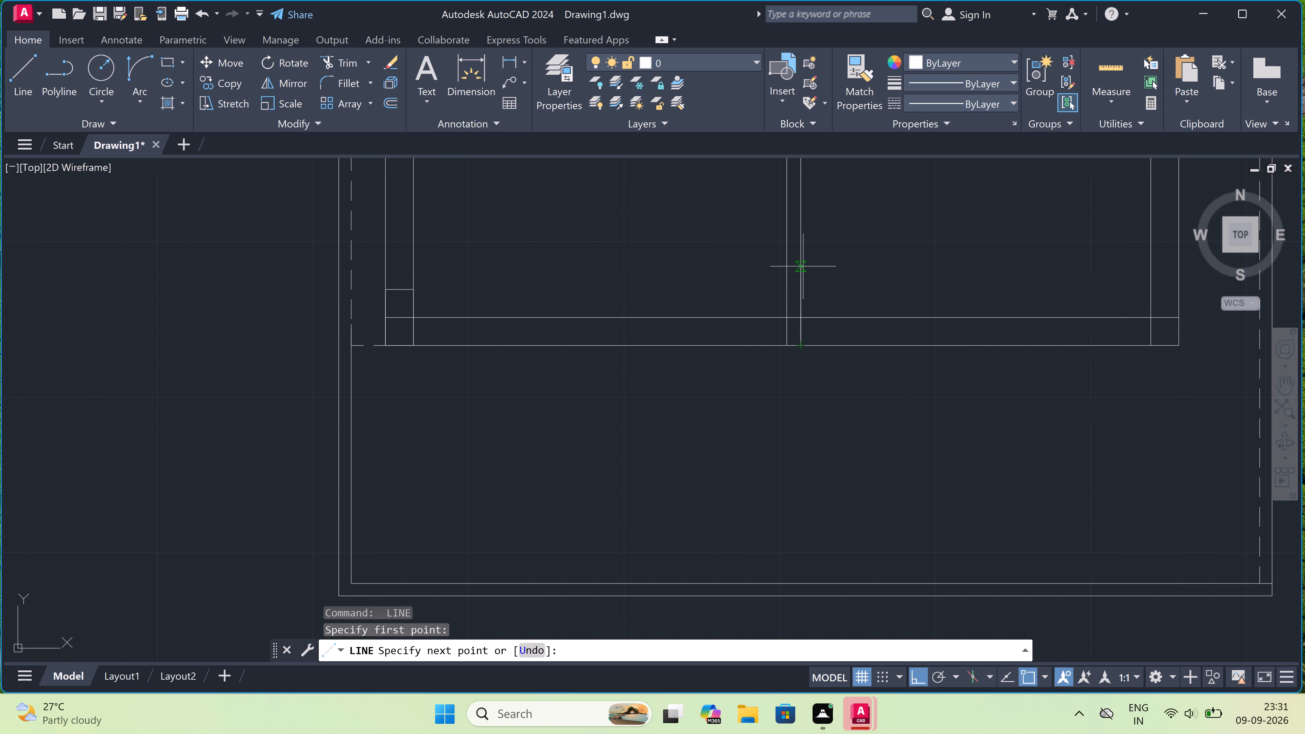
text(1'5)
text(')
key(space)
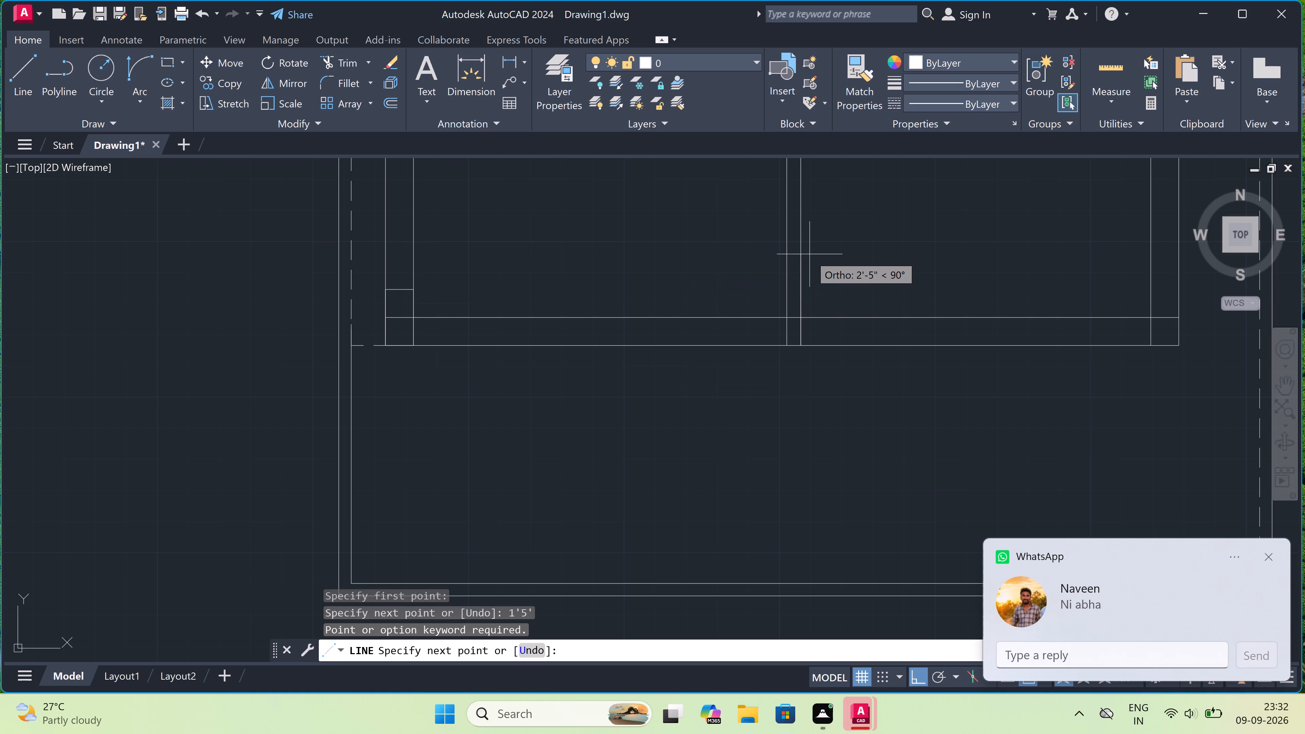
key(1)
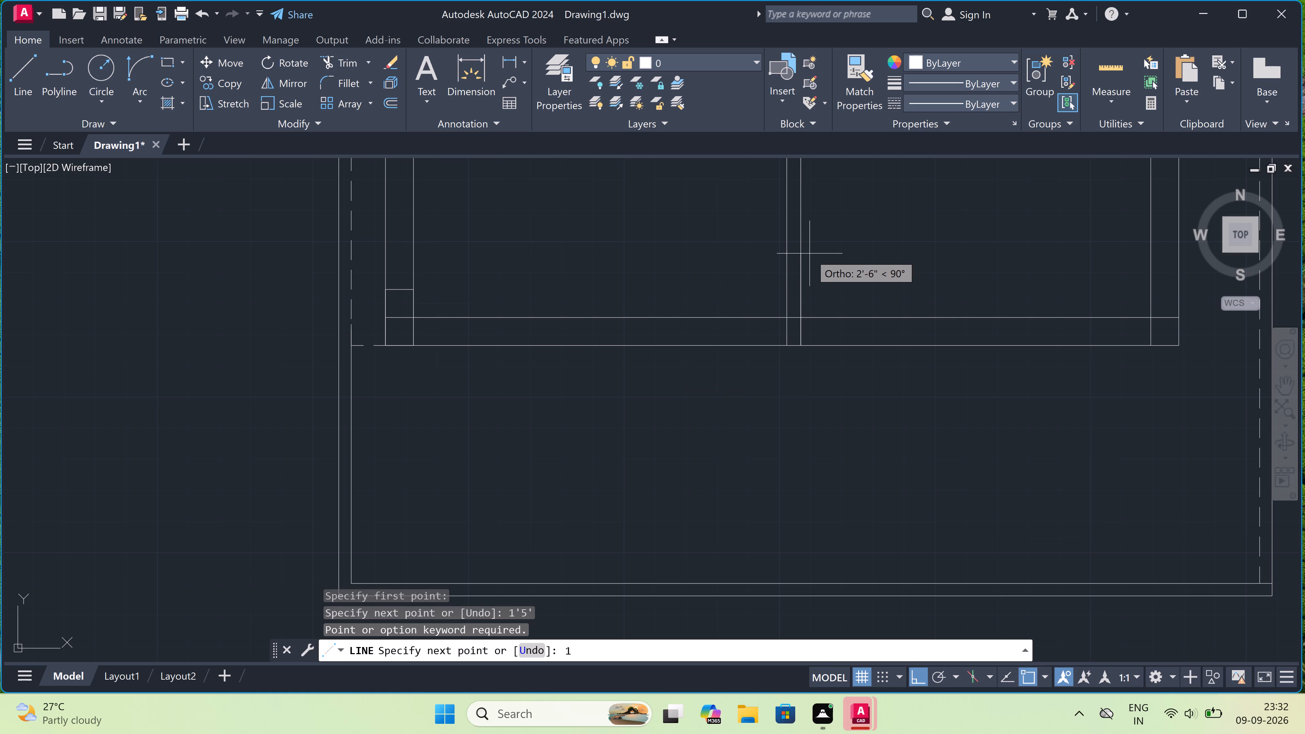
key(period)
text(5')
key(space)
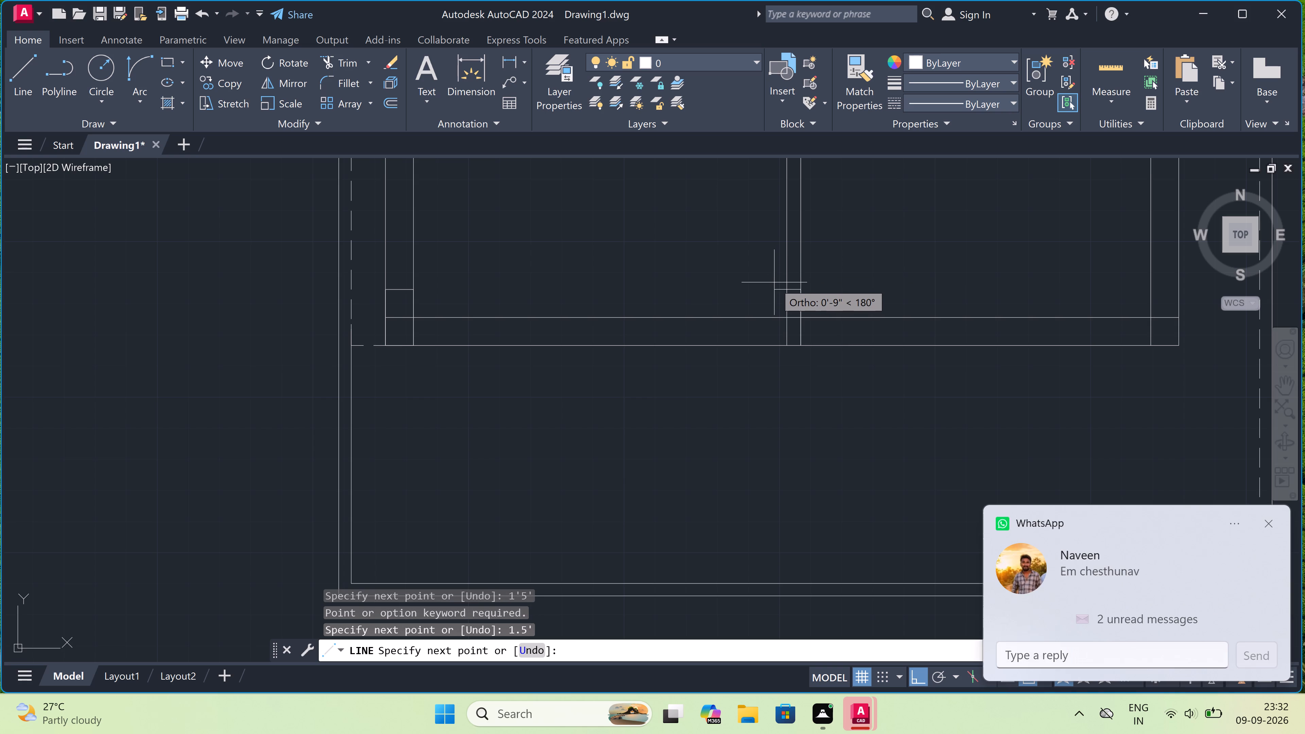
key(9)
text(")
key(space)
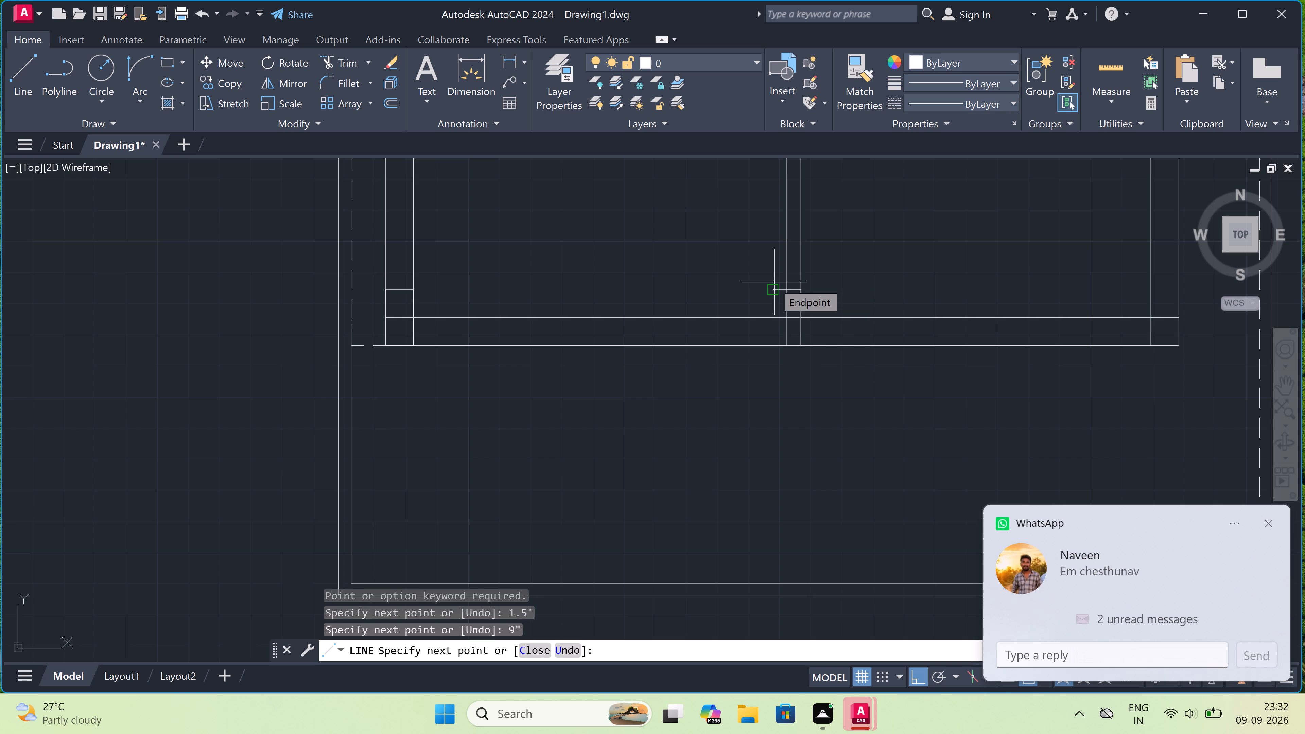
click(770, 343)
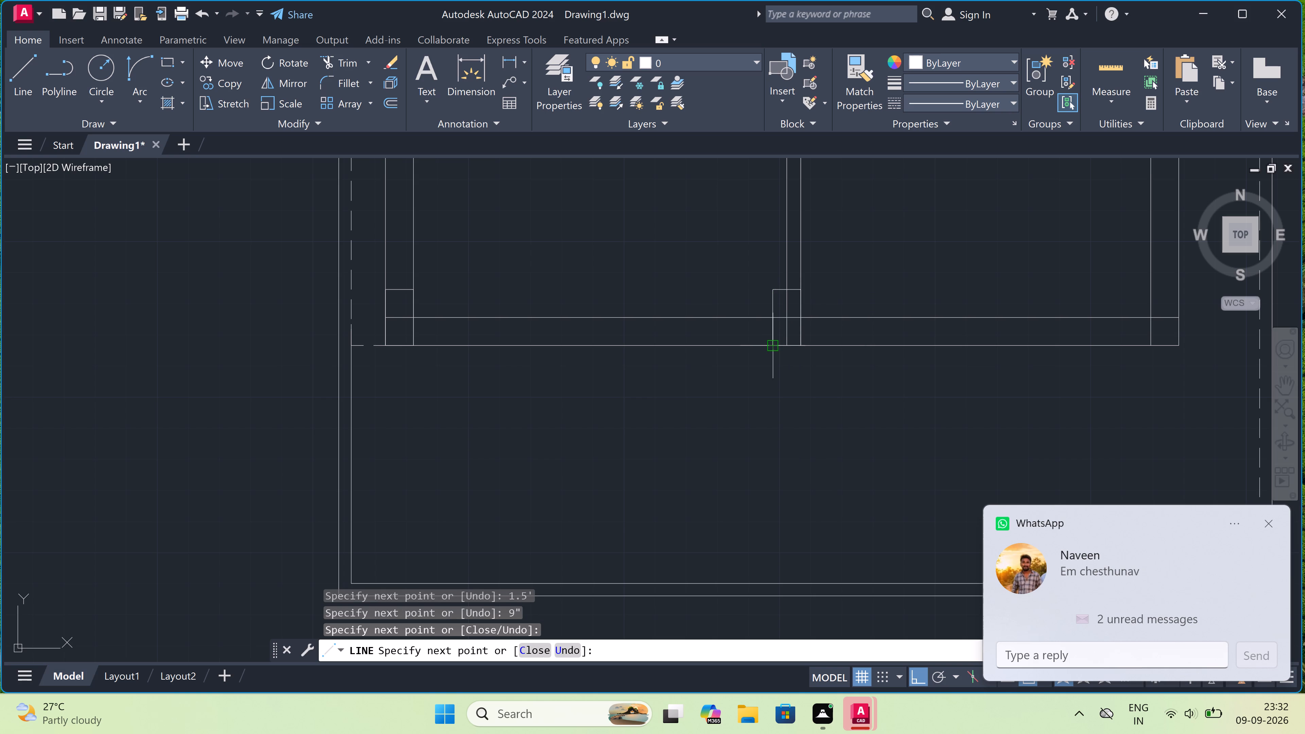
key(Escape)
Trim away the partition line and the south wall's inner line that run inside the new central south column.
key(t)
text(r)
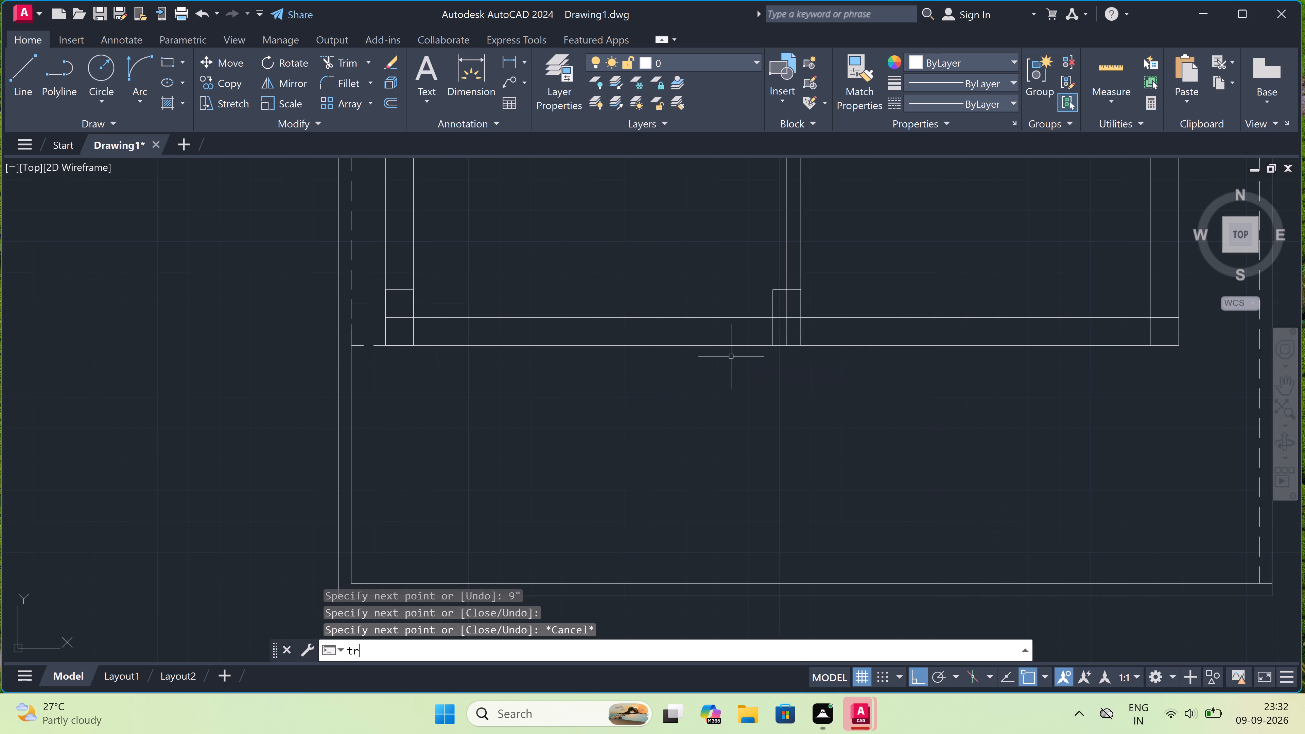
key(space)
click(779, 327)
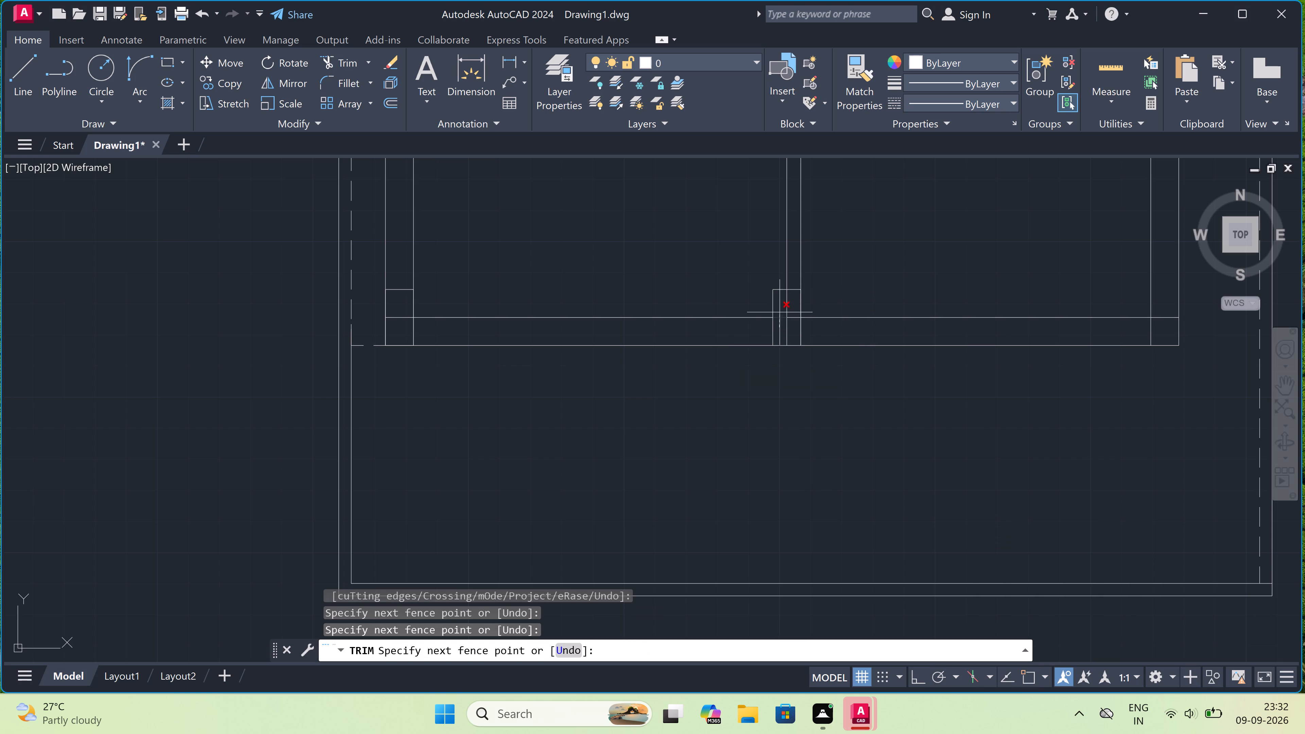
click(780, 312)
double_click(784, 310)
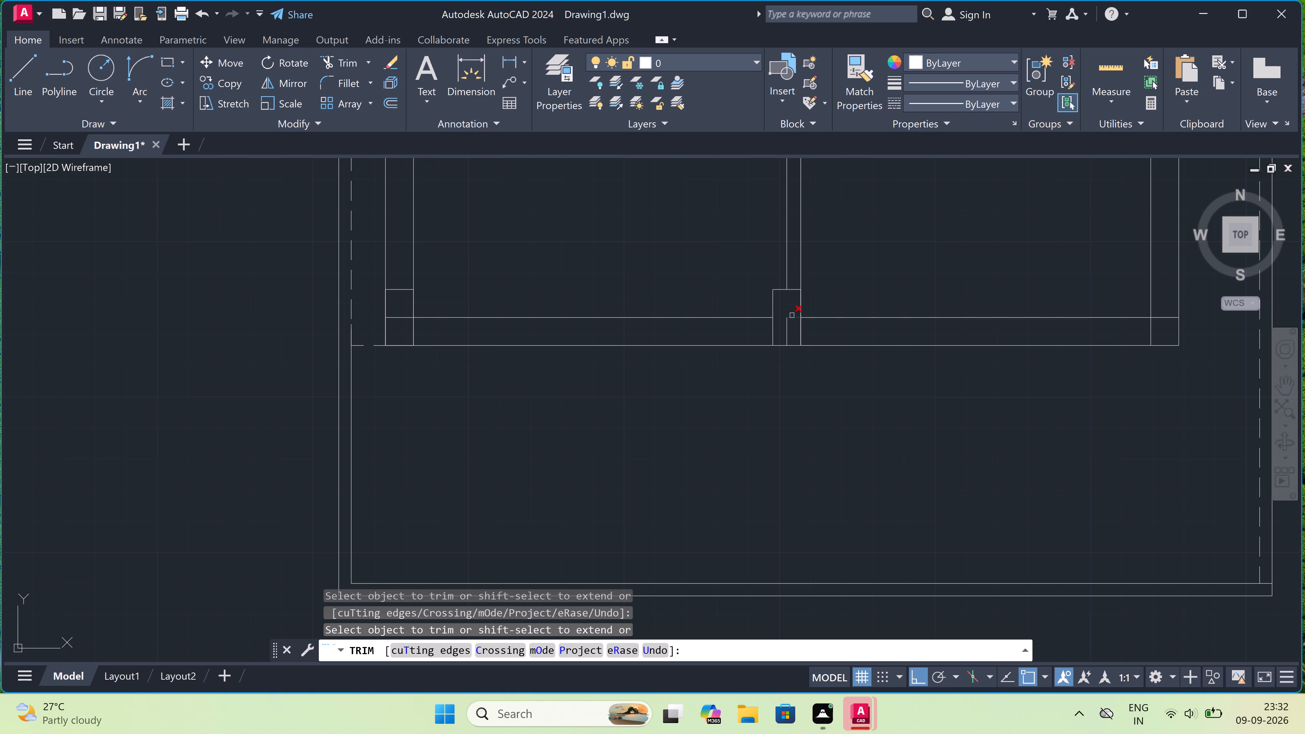
double_click(793, 317)
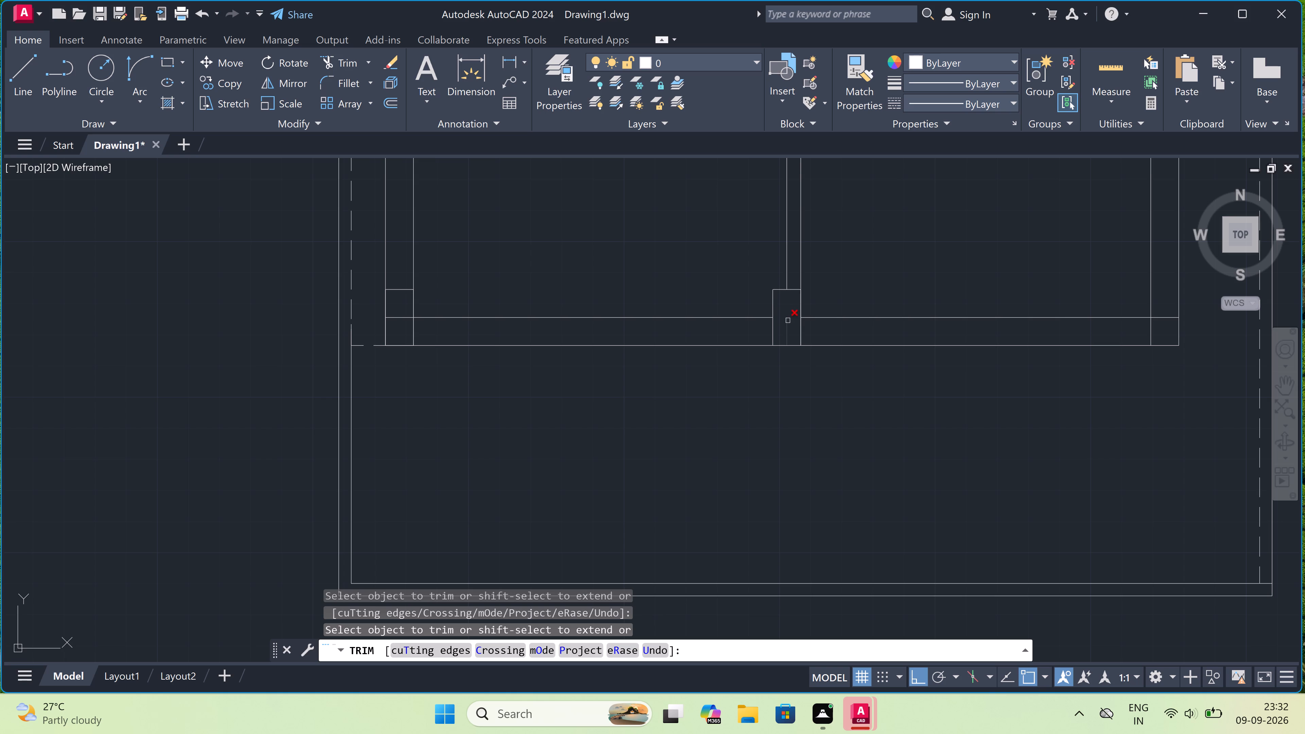
double_click(788, 320)
key(Escape)
scroll(788, 320, down, 3)
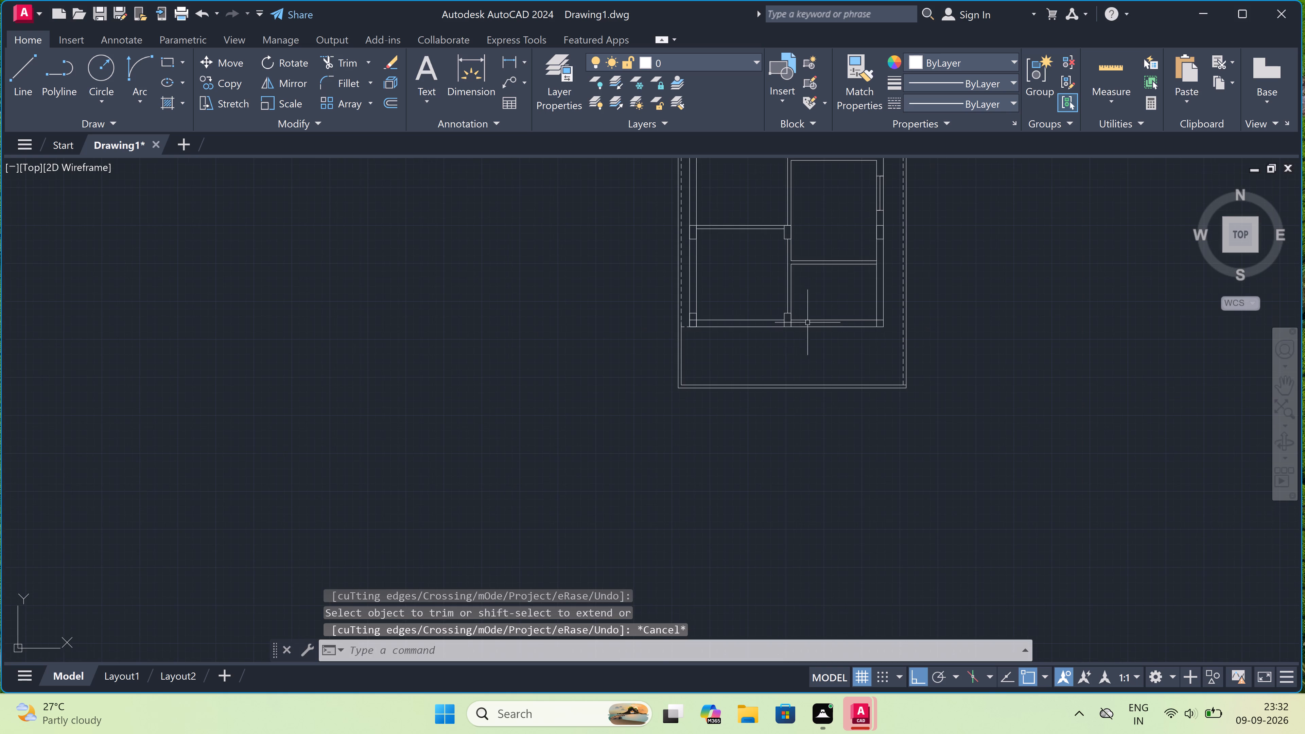
scroll(907, 307, up, 3)
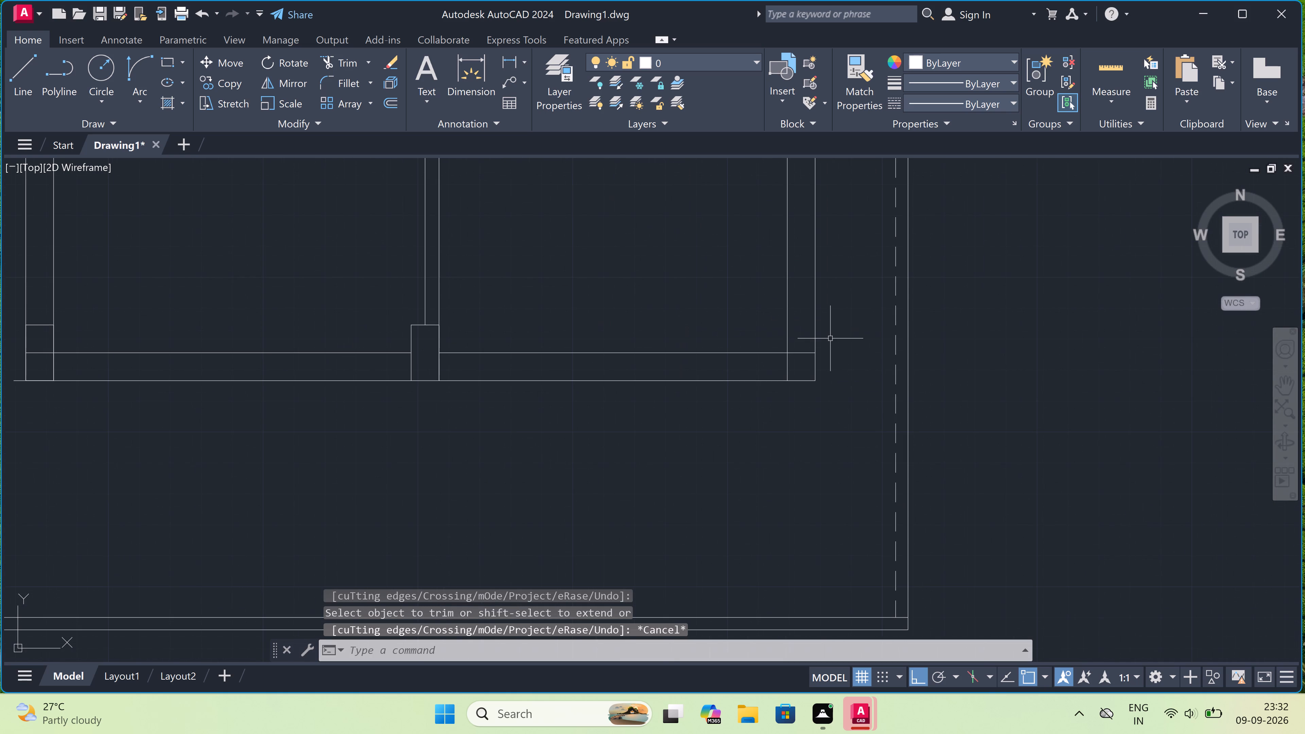
Draw a 1.5' long column outline across the east outer wall's thickness at the building's southeast corner, extending north from the outer corner.
key(l)
key(space)
click(813, 381)
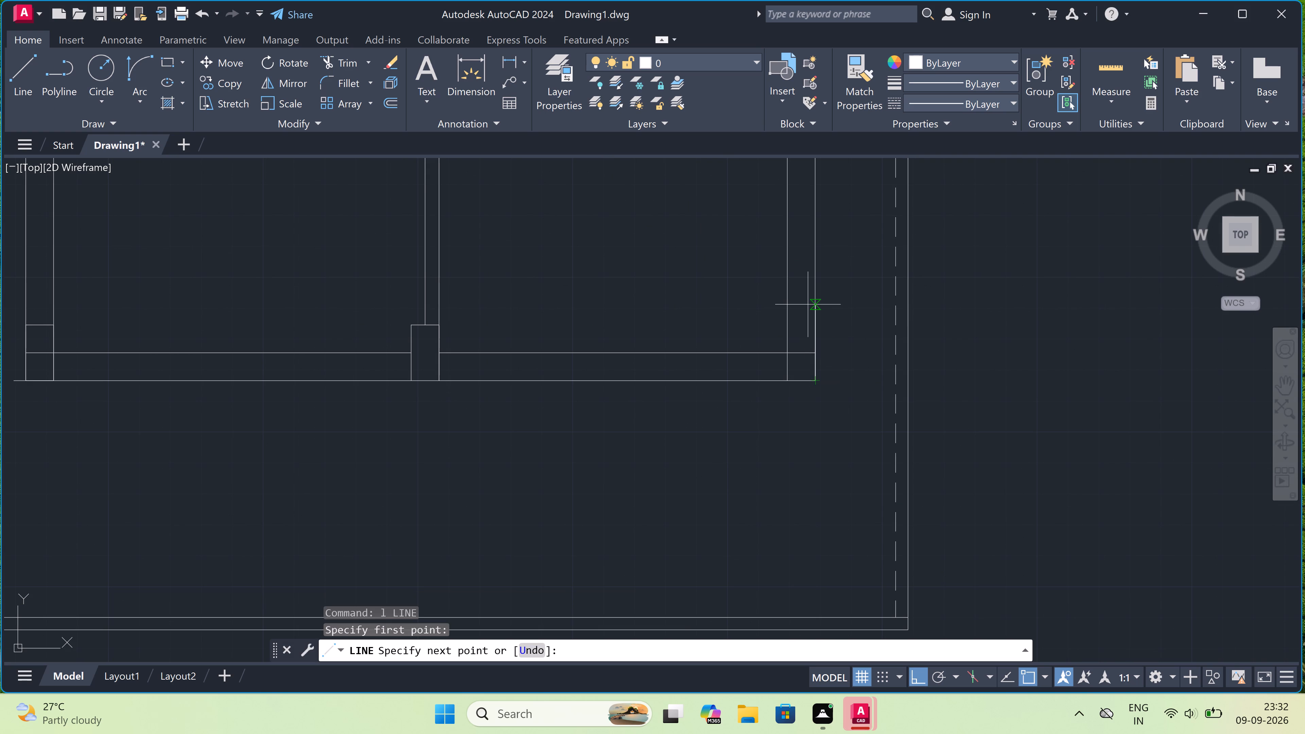
text(1.5')
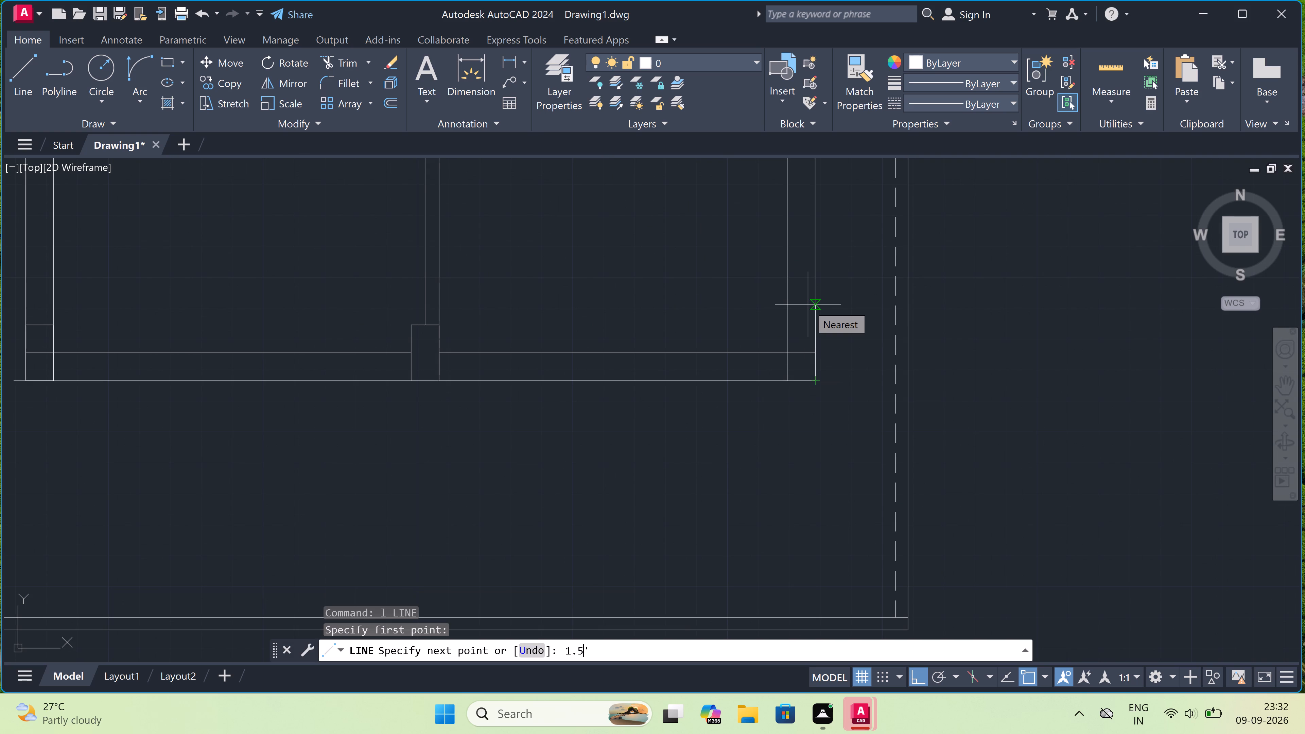
key(space)
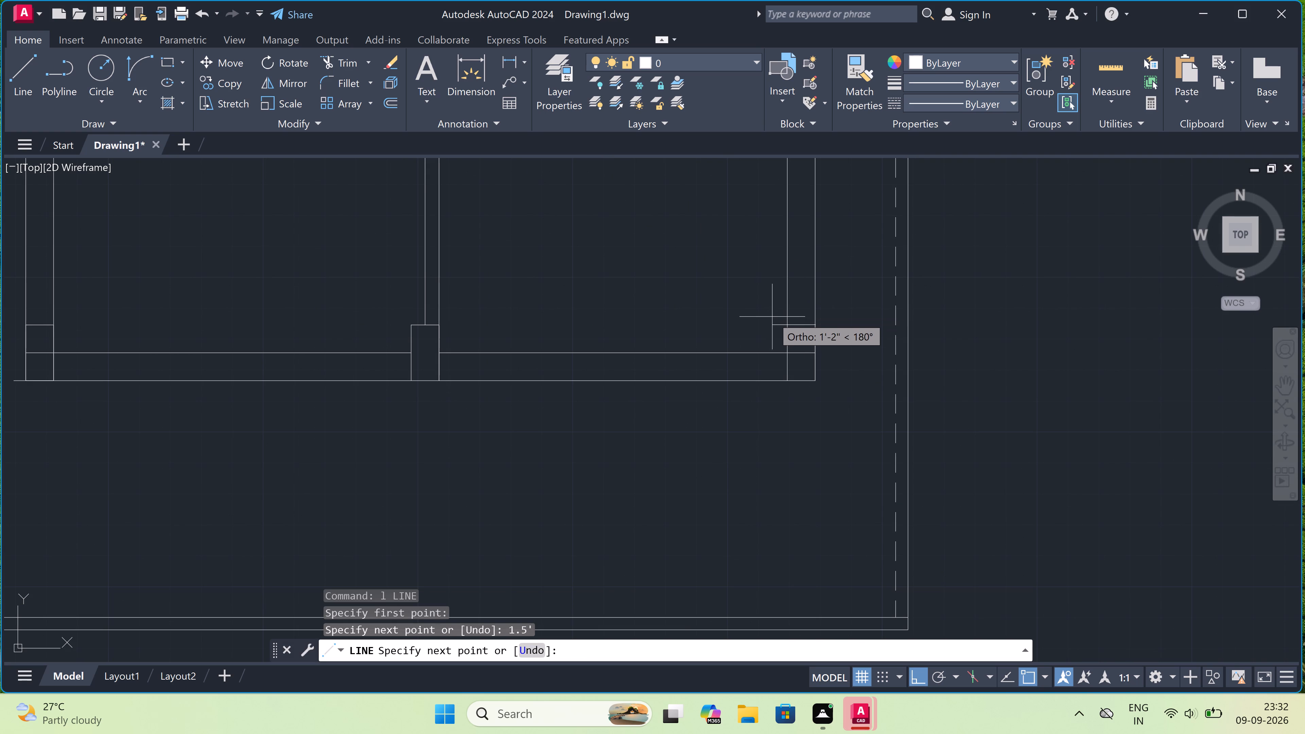
double_click(785, 325)
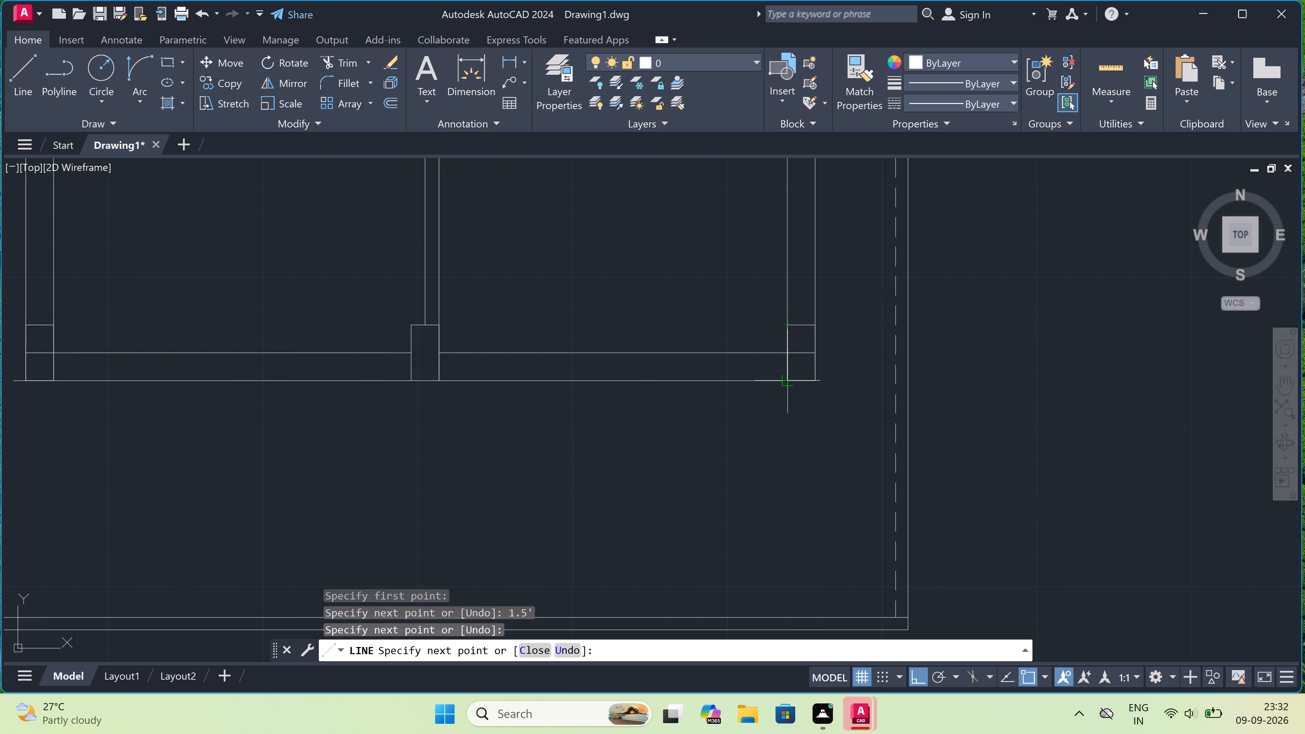
click(788, 376)
click(812, 379)
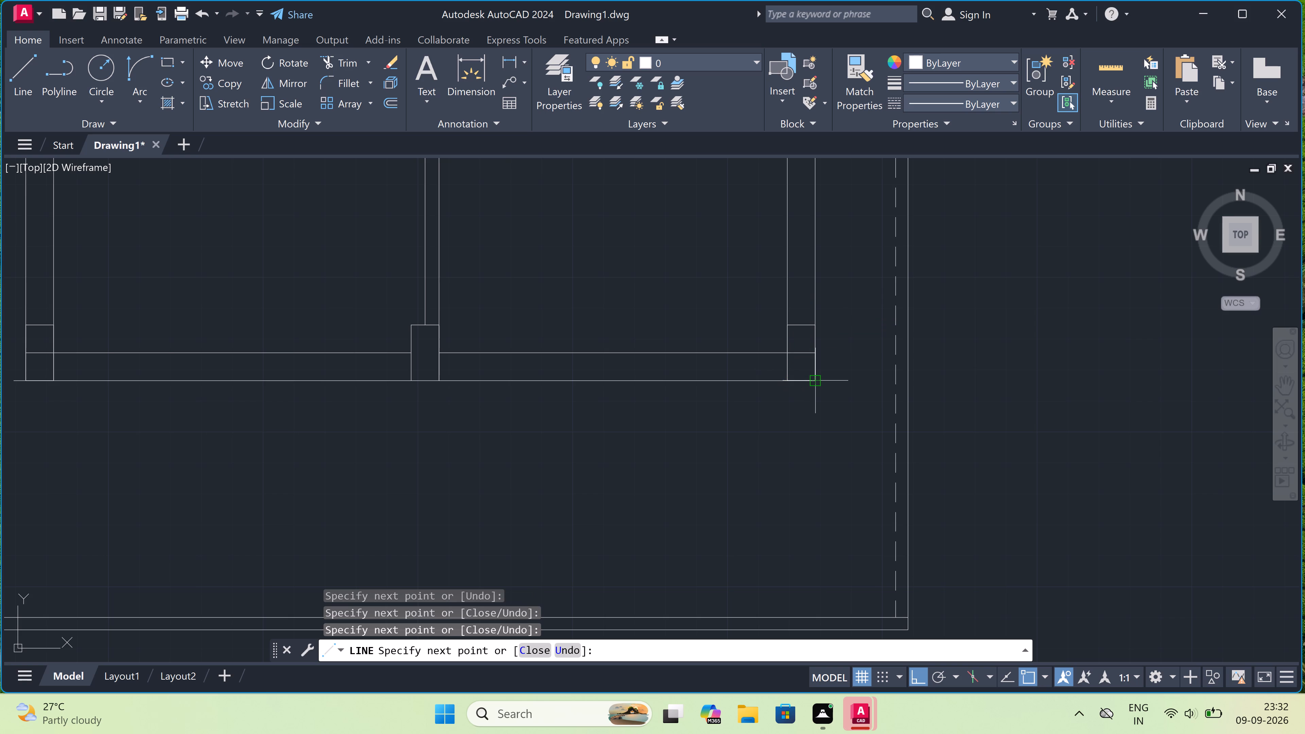
key(Escape)
Trim away the south wall's inner line where it runs inside the southeast and southwest corner columns.
key(t)
text(r)
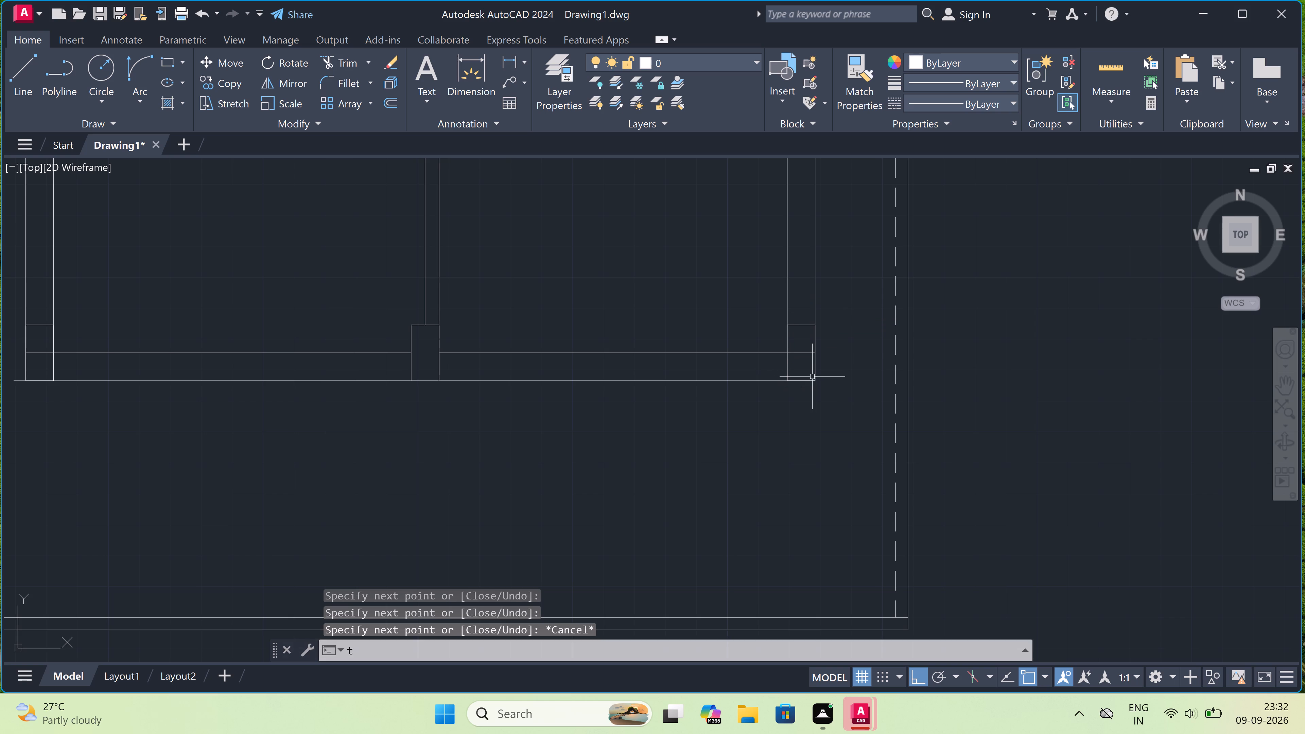
key(space)
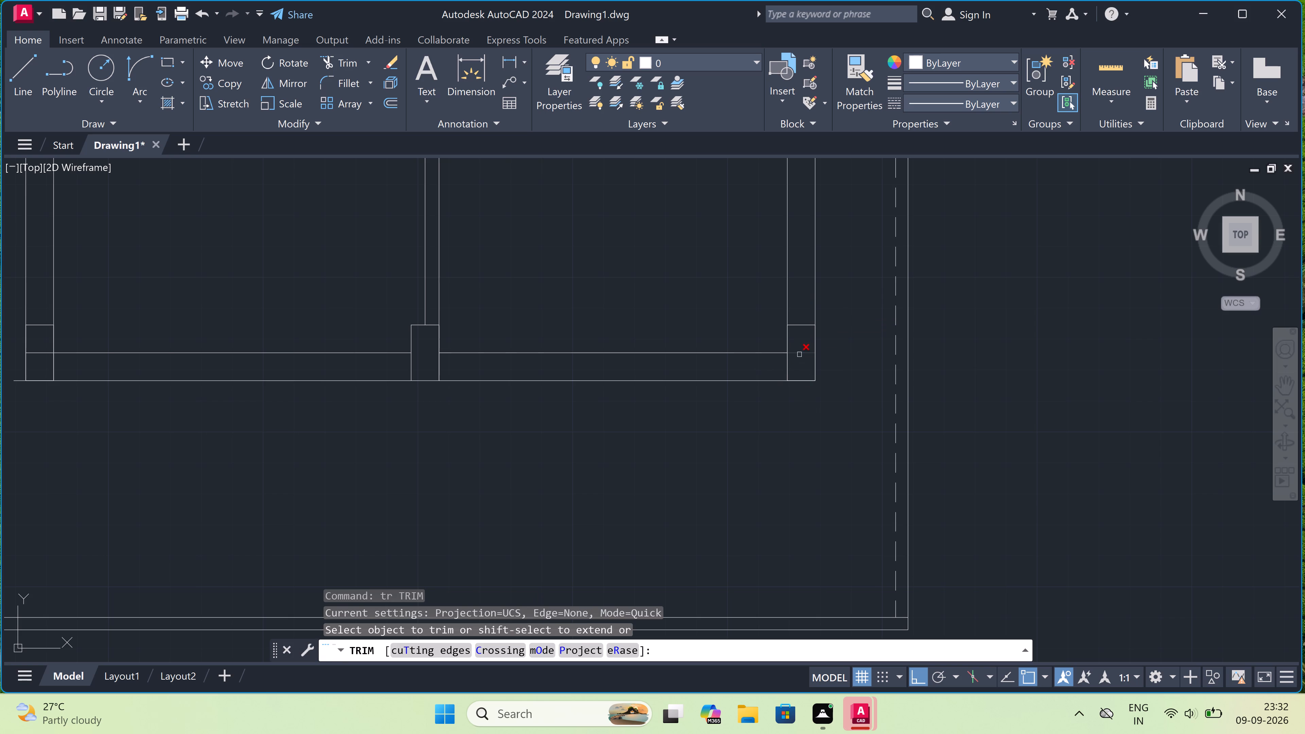
double_click(799, 354)
key(Escape)
scroll(799, 354, down, 2)
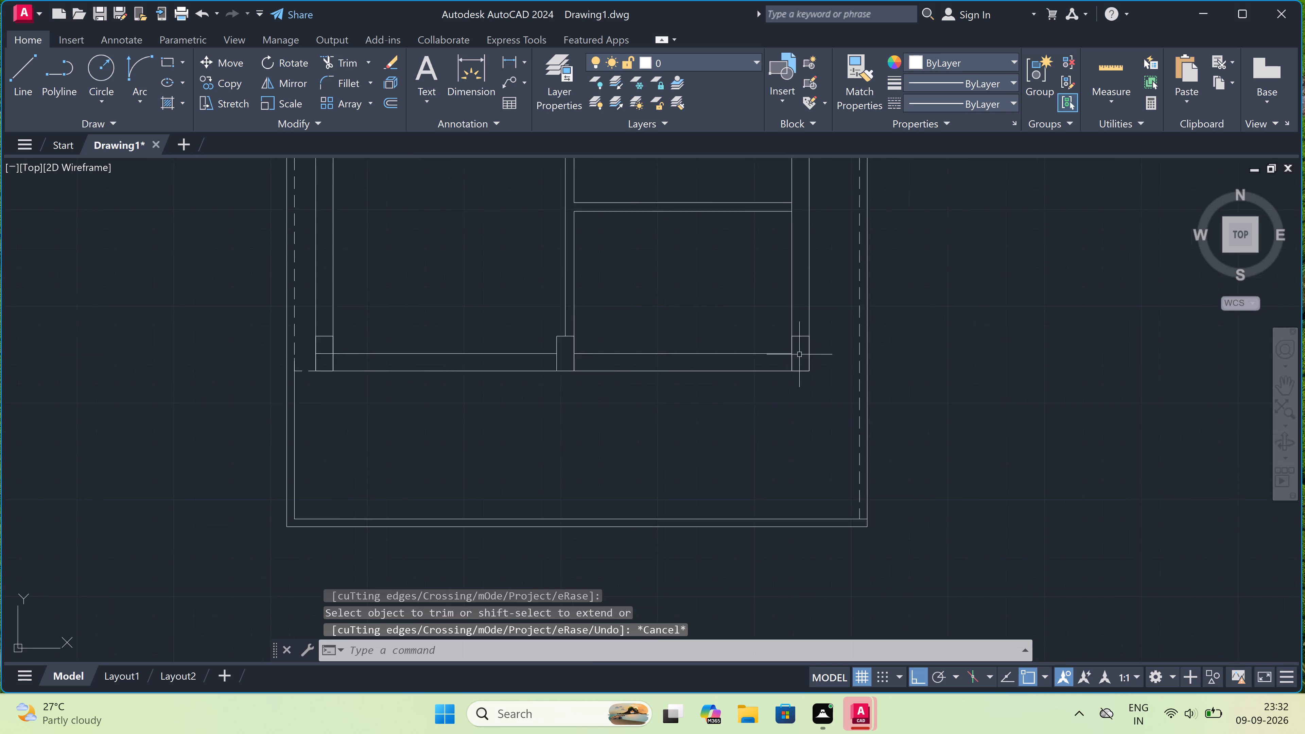
scroll(799, 354, down, 1)
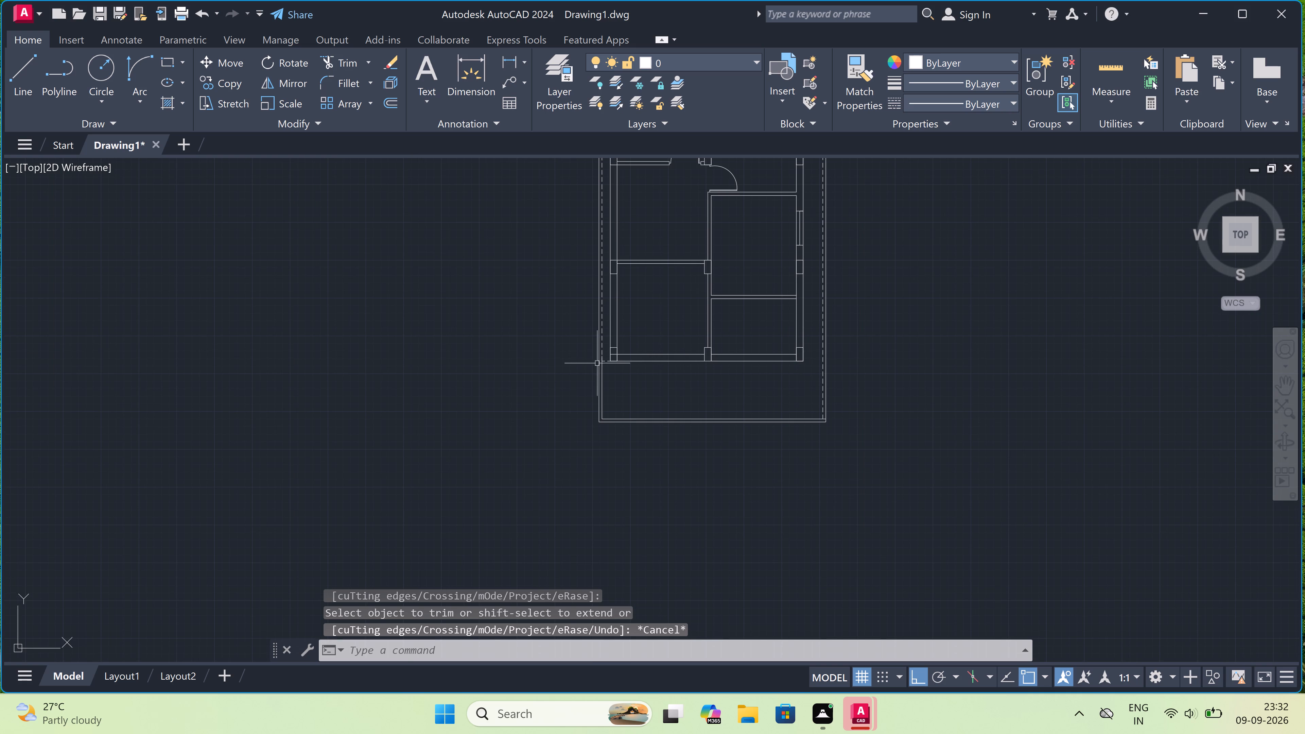
scroll(597, 363, up, 3)
key(space)
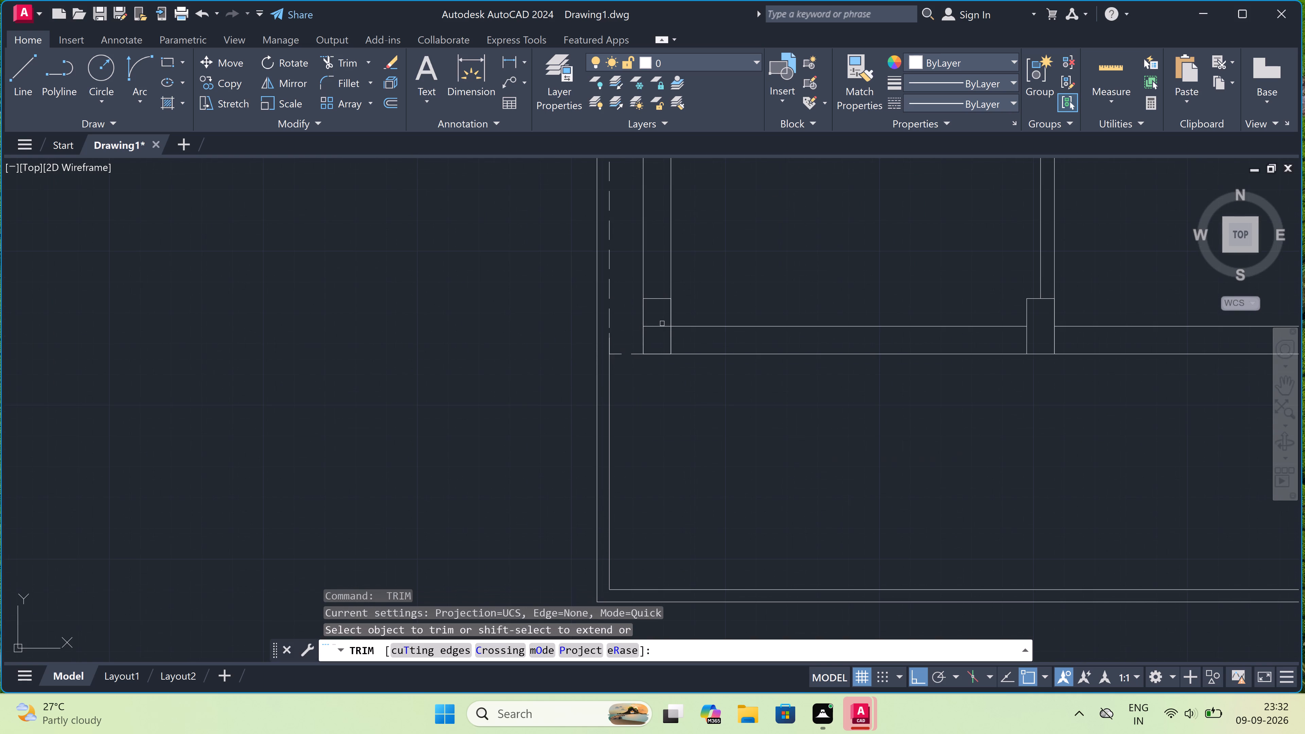
click(660, 327)
Examine the whole floor plan, then the layout of the rooms and columns in its southern half.
scroll(660, 327, down, 5)
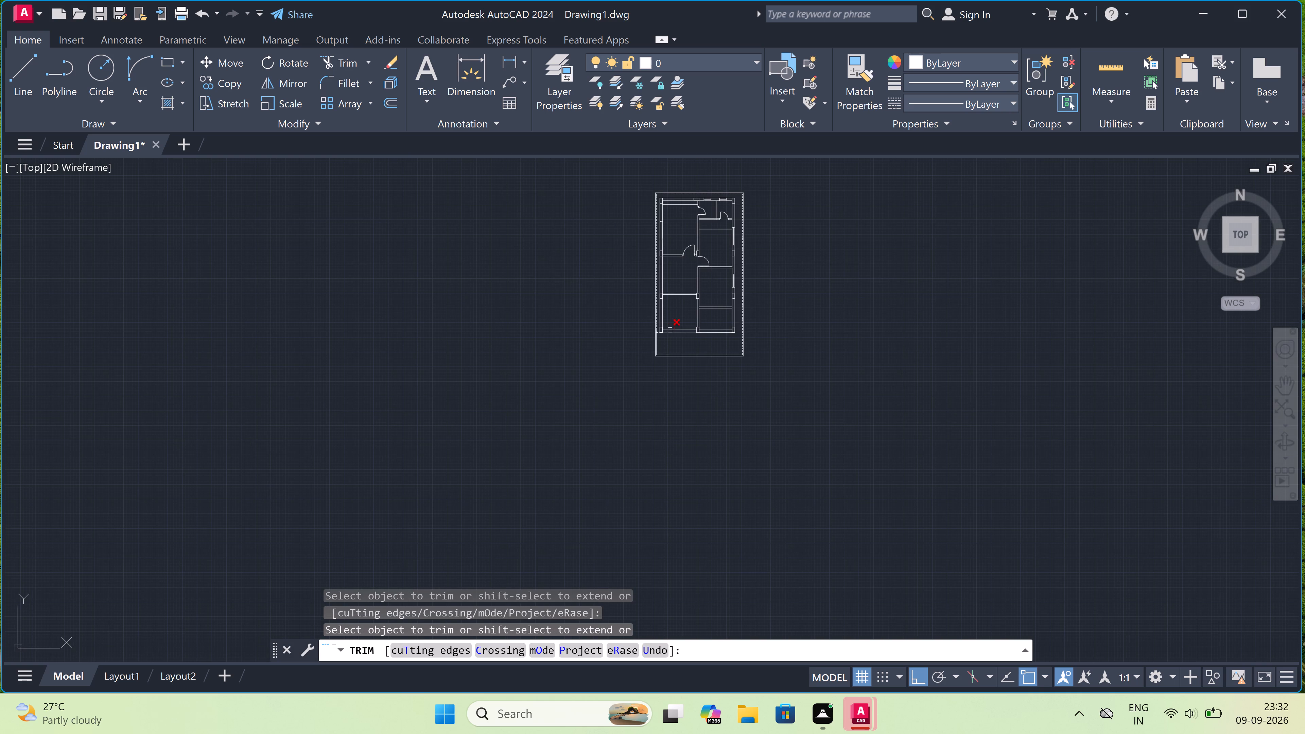
scroll(695, 276, up, 3)
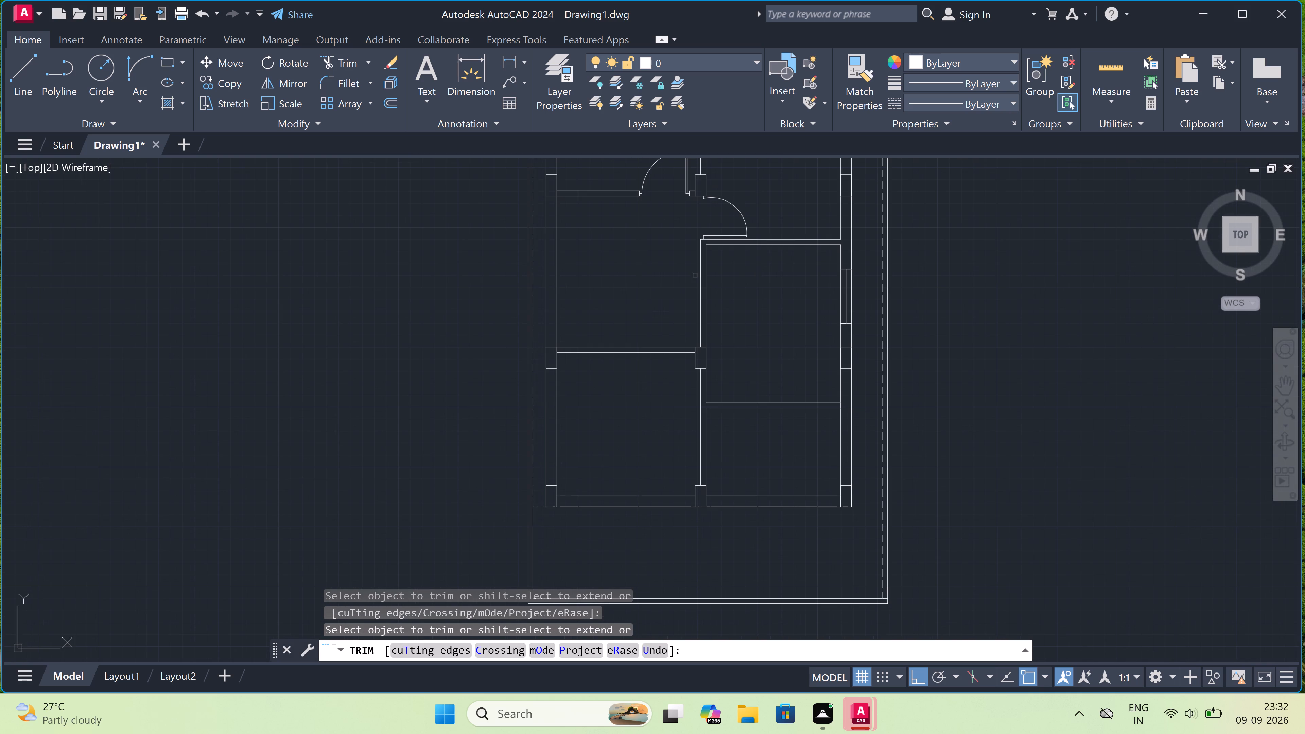
scroll(694, 277, down, 4)
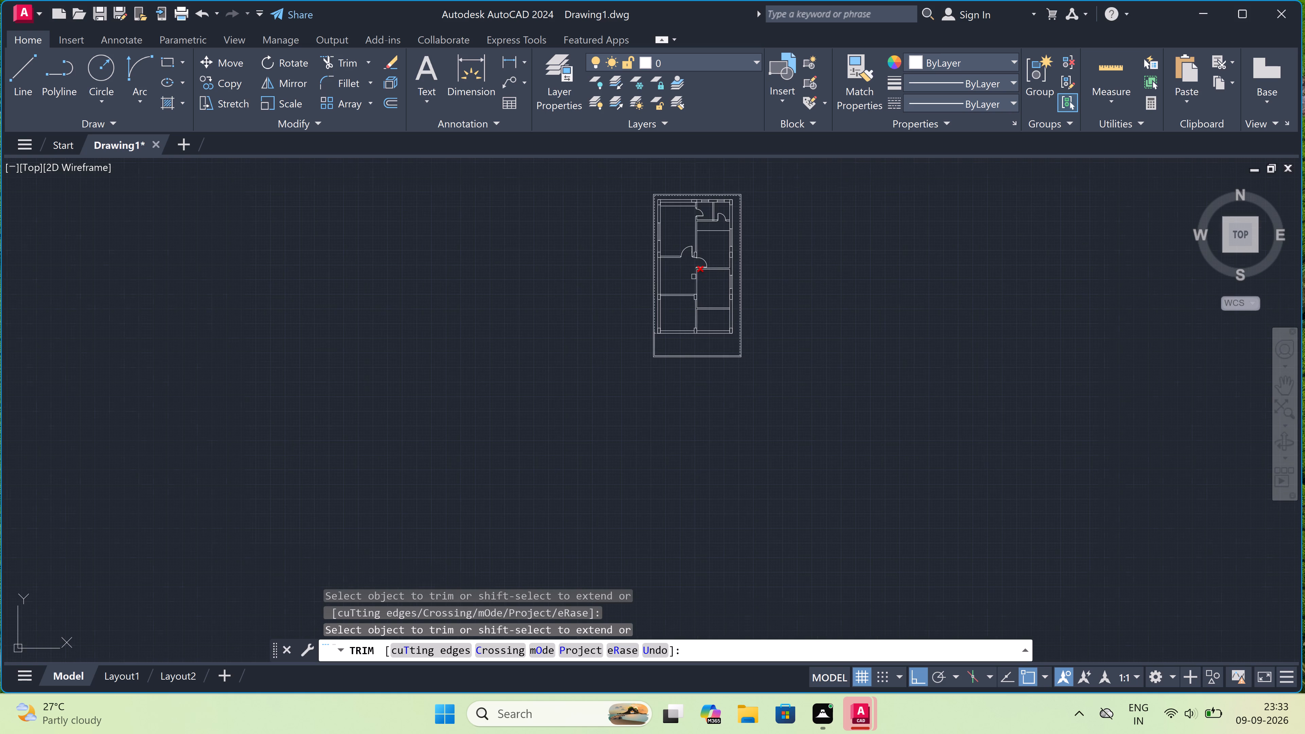
scroll(667, 247, up, 4)
scroll(667, 247, down, 4)
scroll(668, 247, up, 2)
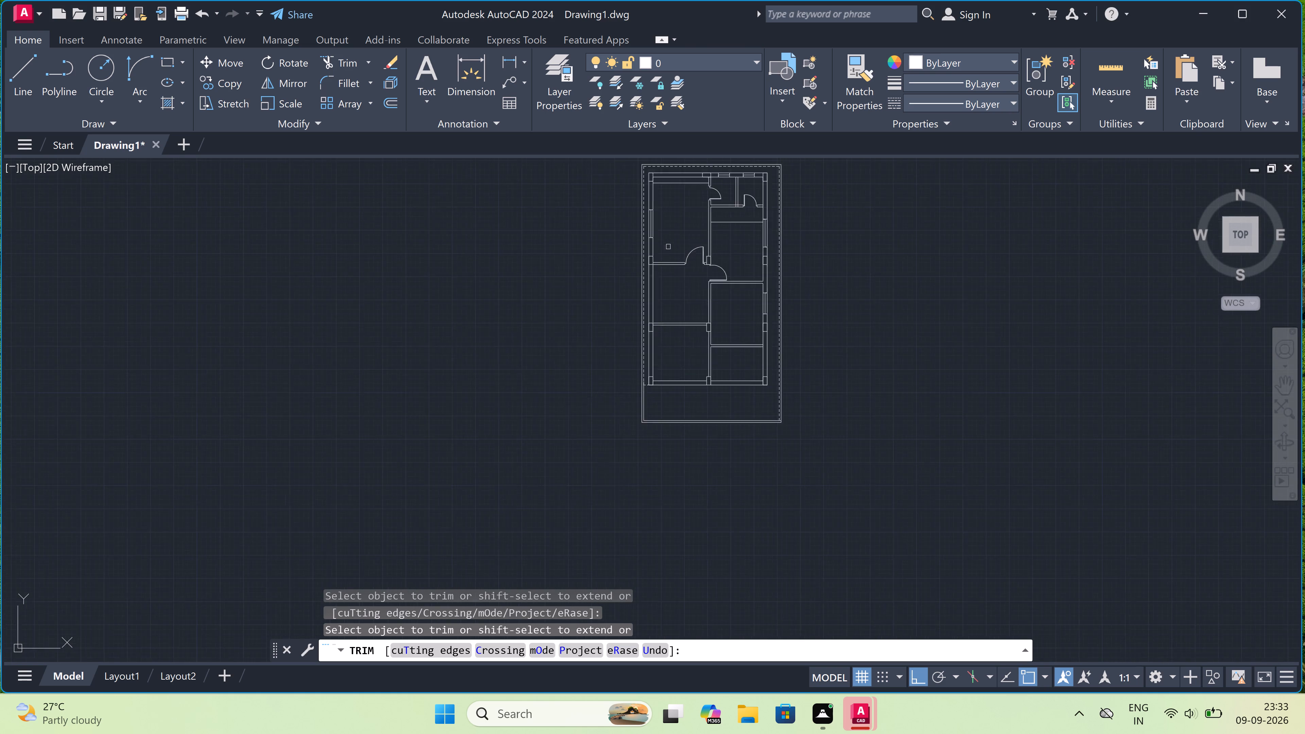
scroll(692, 337, up, 2)
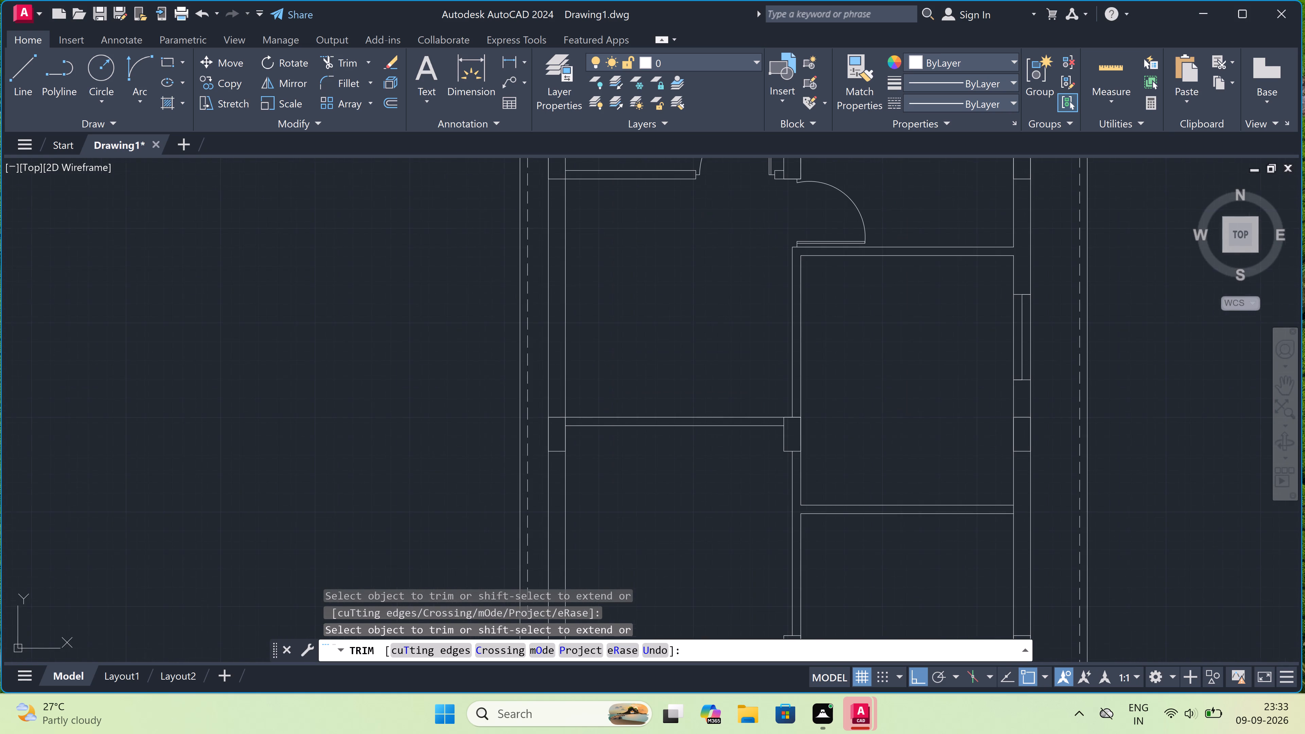
scroll(692, 337, down, 2)
scroll(704, 404, up, 1)
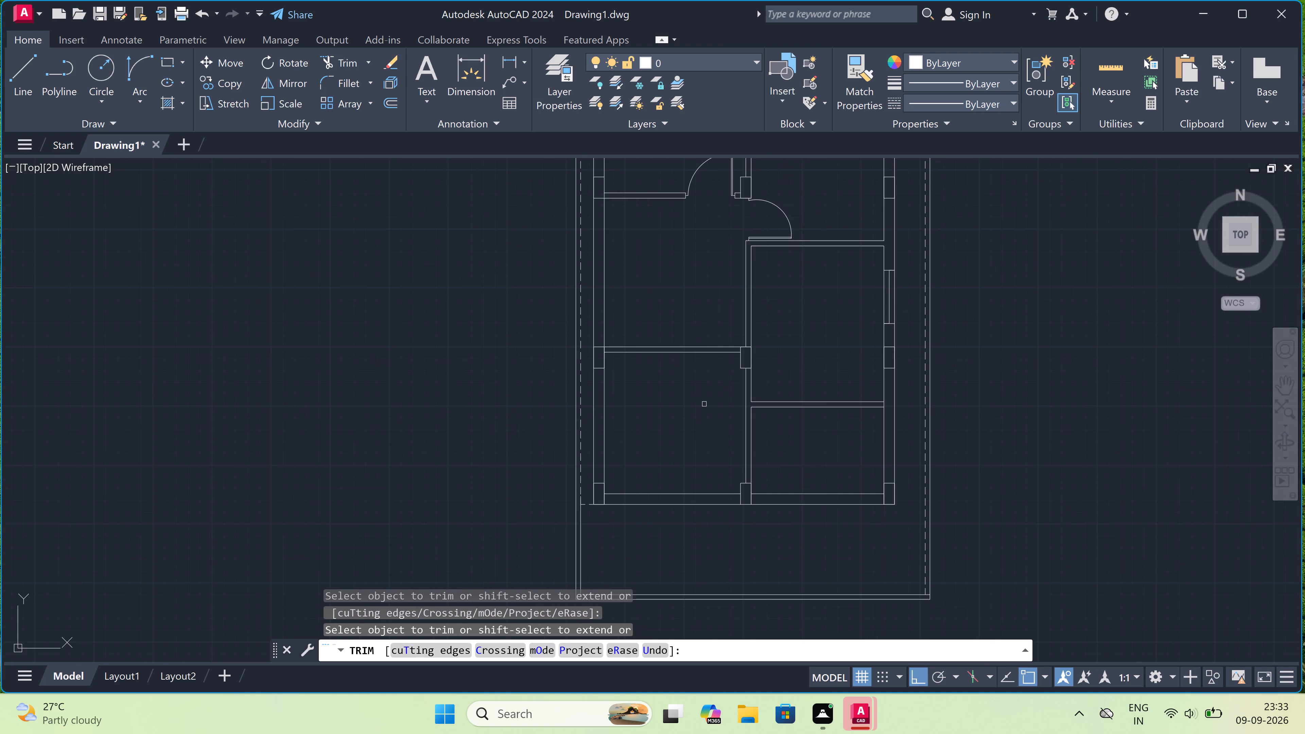
key(Escape)
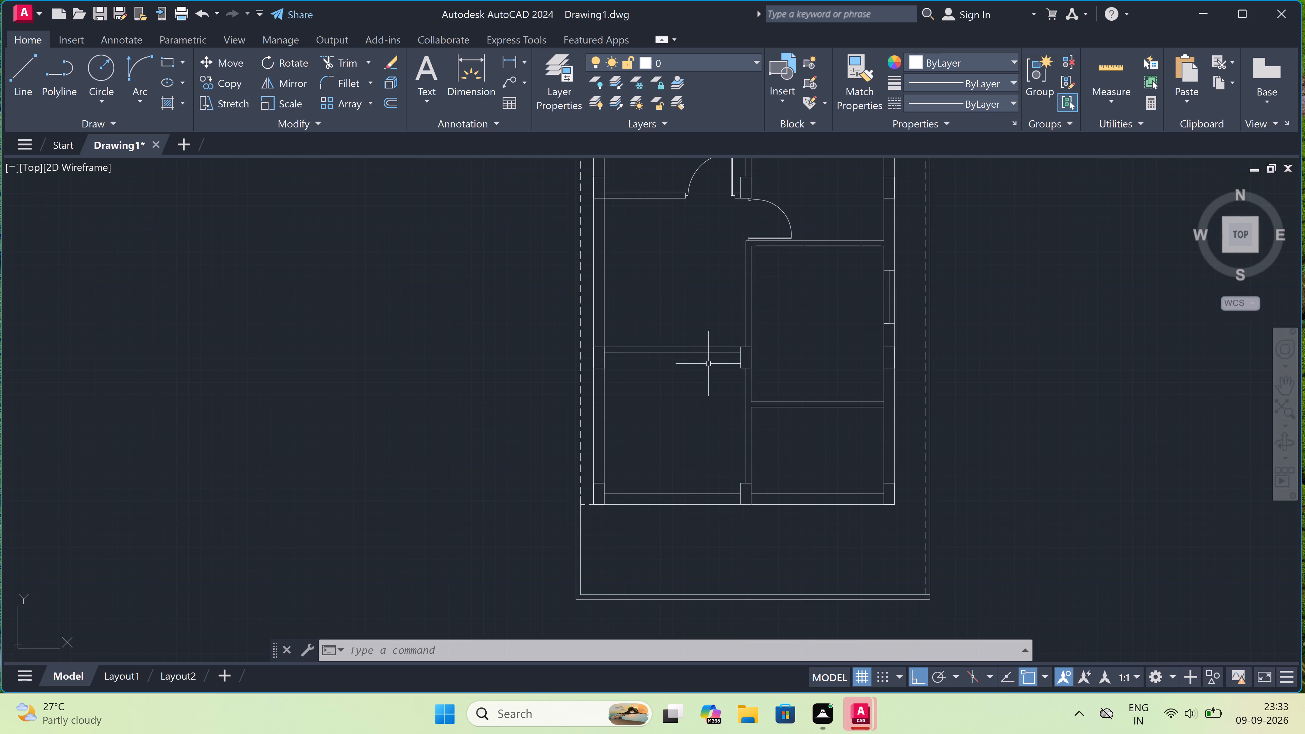
Draw two short jamb lines across the southwest room's north partition, one near the central column and one near the partition's middle.
key(l)
key(space)
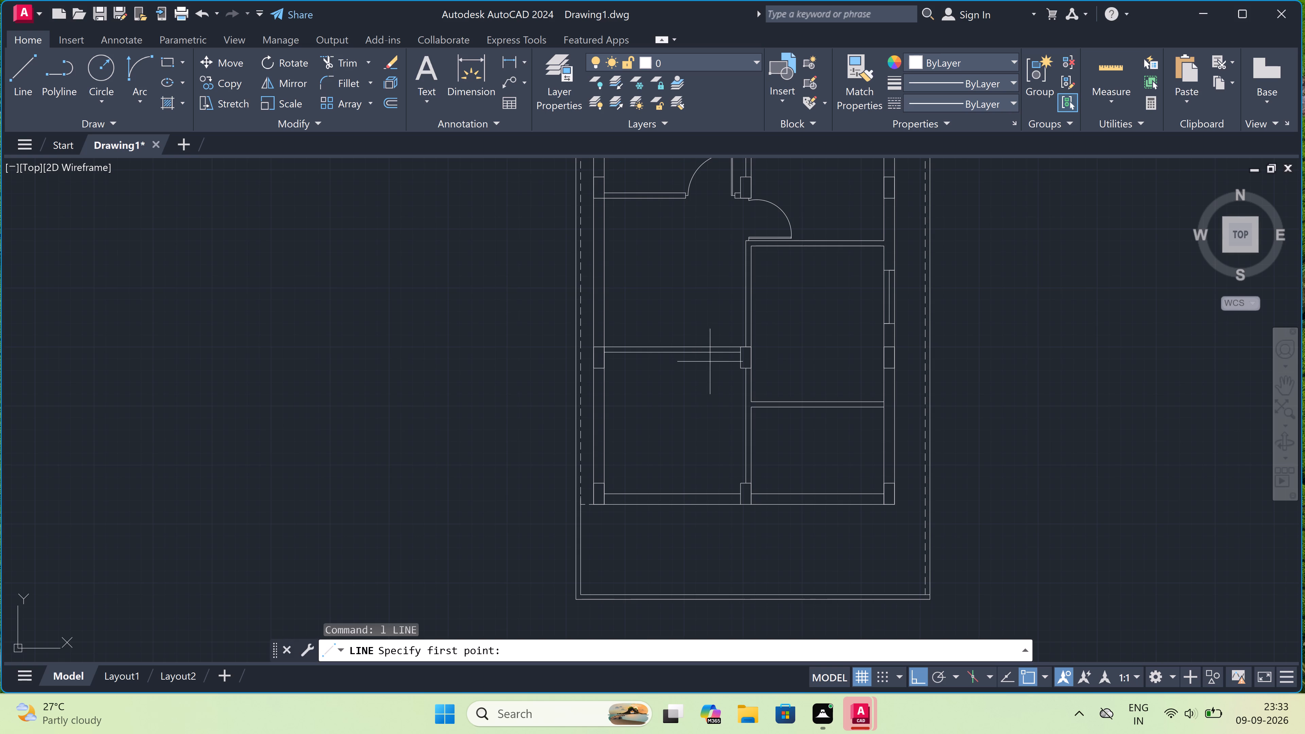
scroll(712, 345, up, 2)
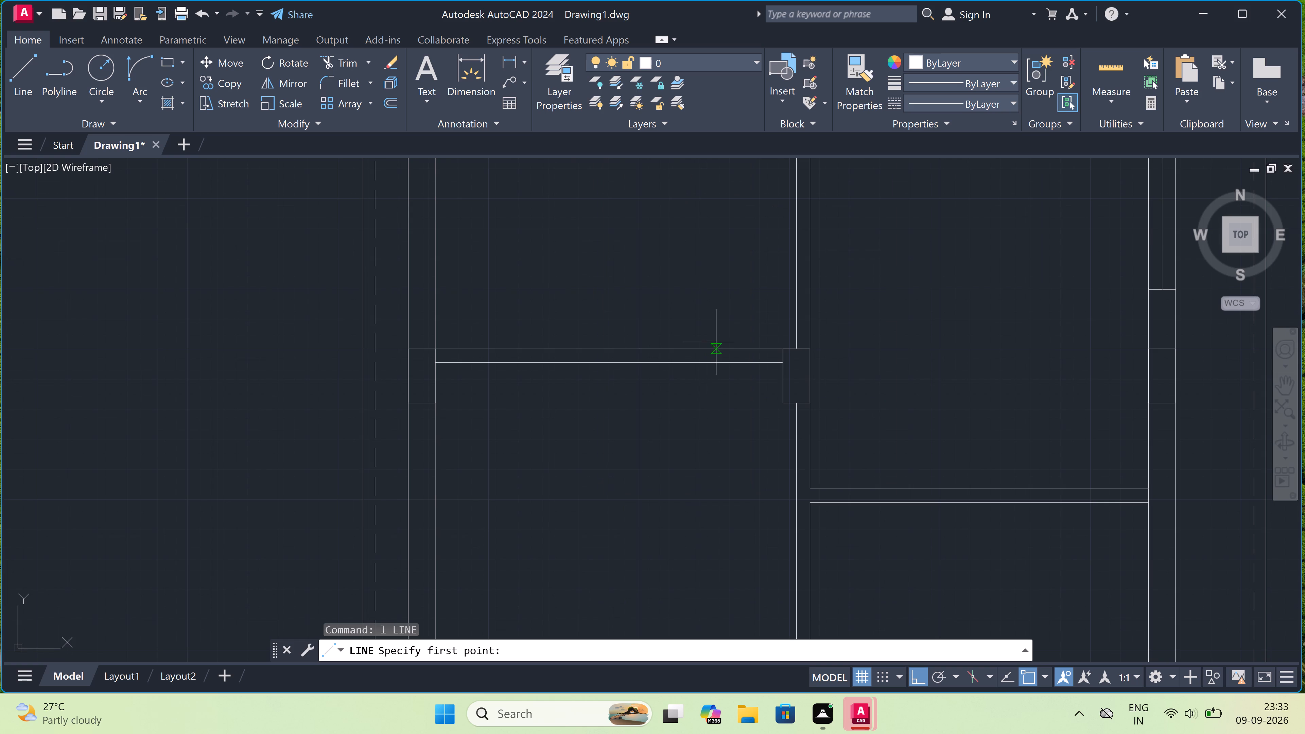
click(735, 348)
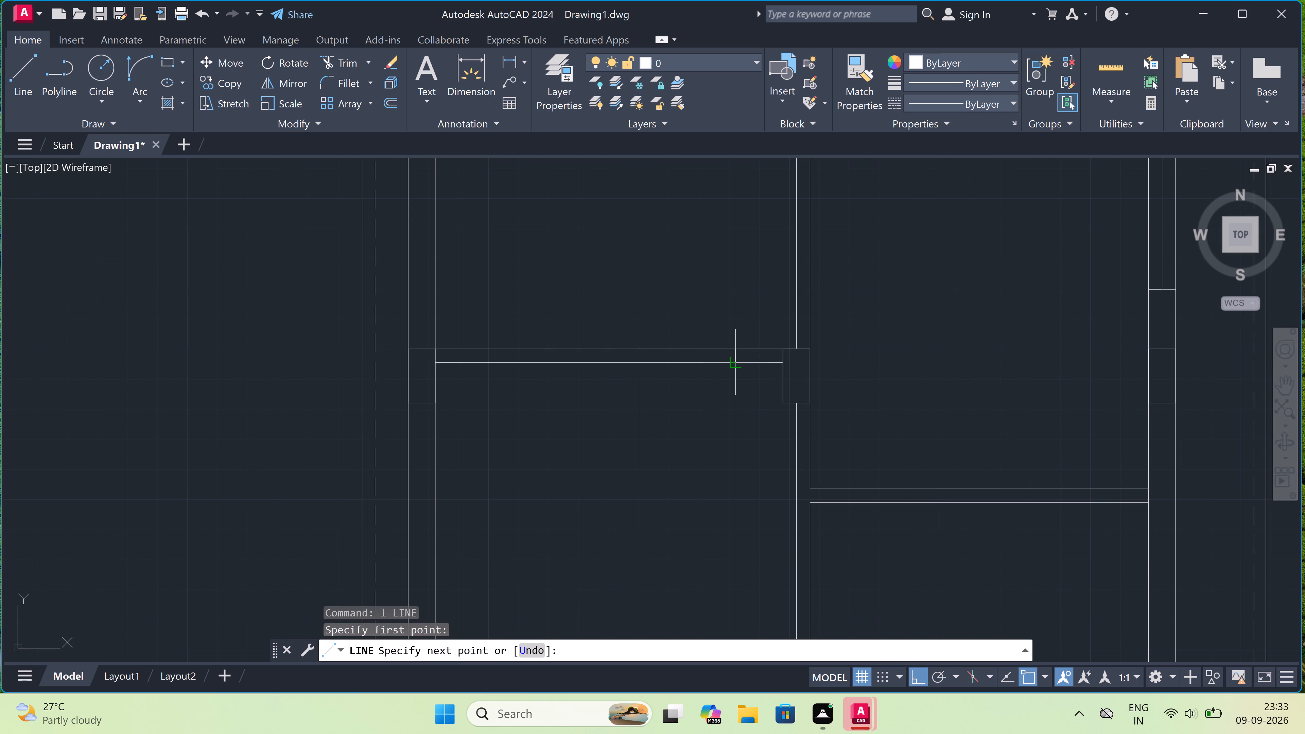
click(737, 361)
key(Escape)
key(space)
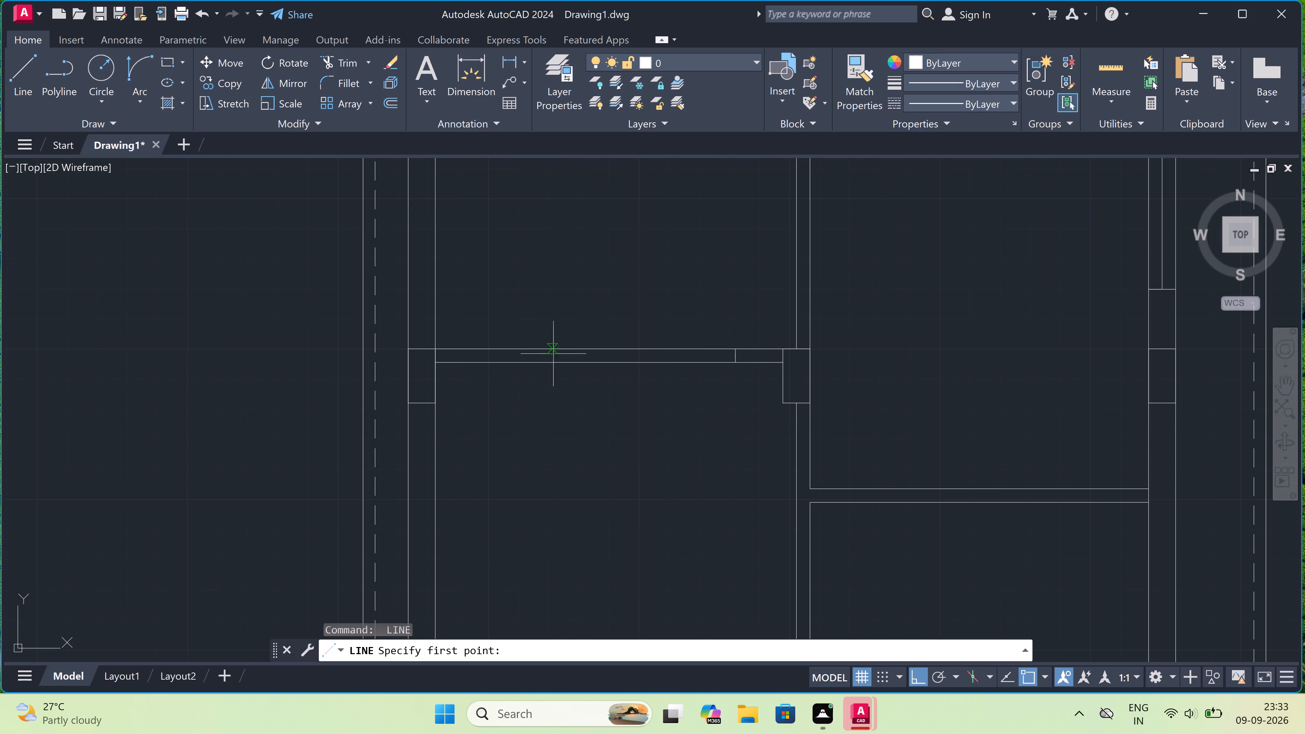
click(609, 349)
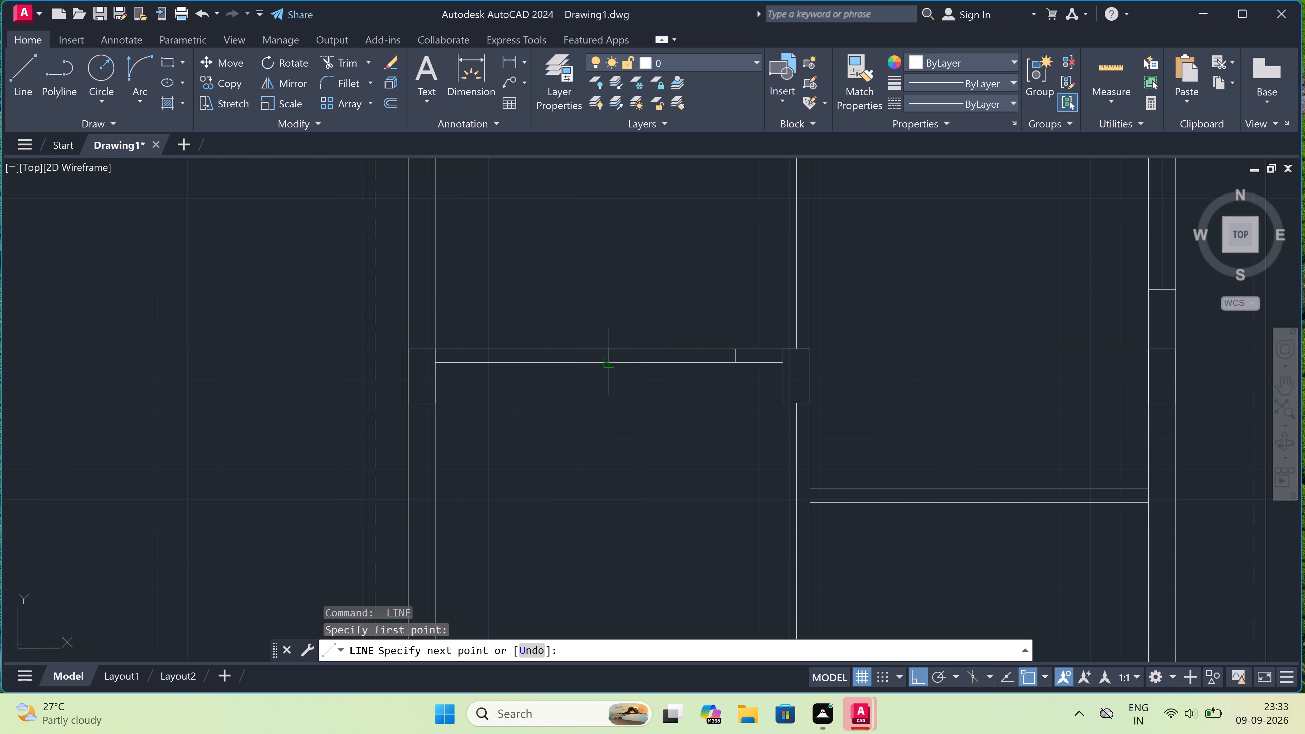
click(607, 366)
key(Escape)
Trim the southwest room's north partition lines between the two jamb lines.
key(t)
key(r)
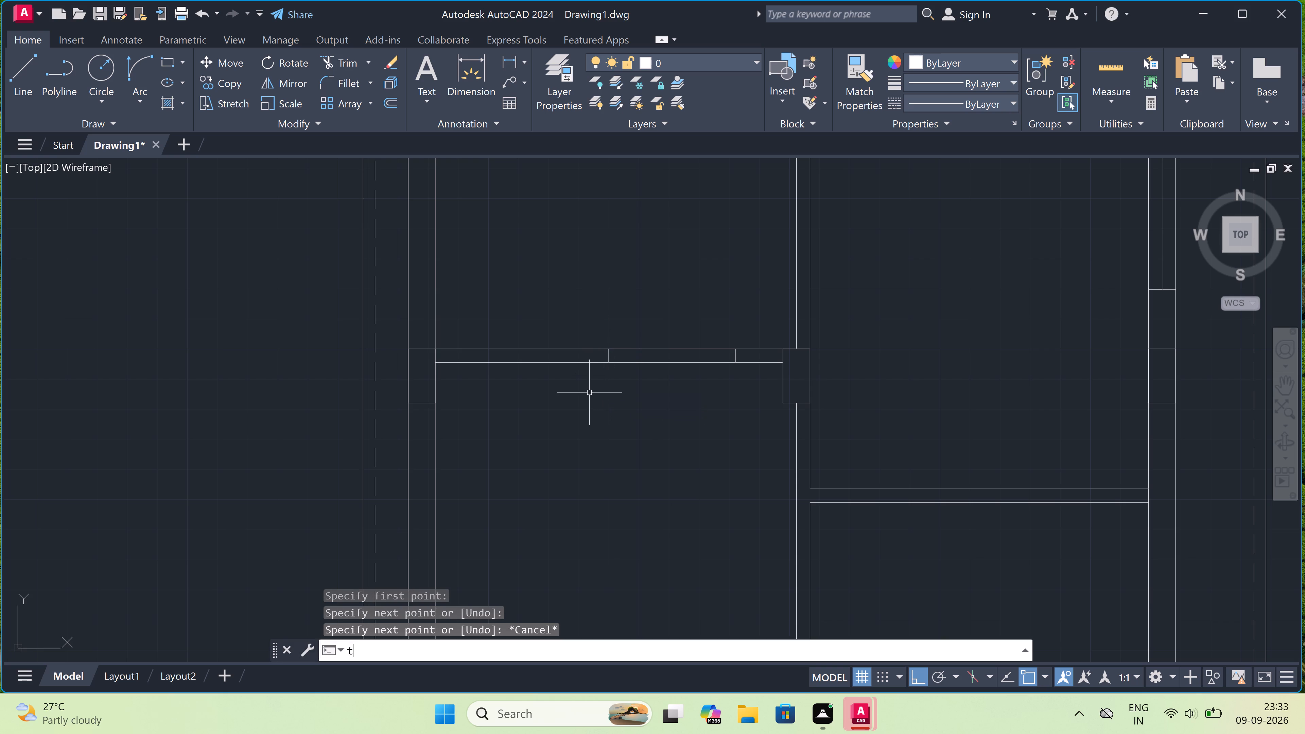
key(space)
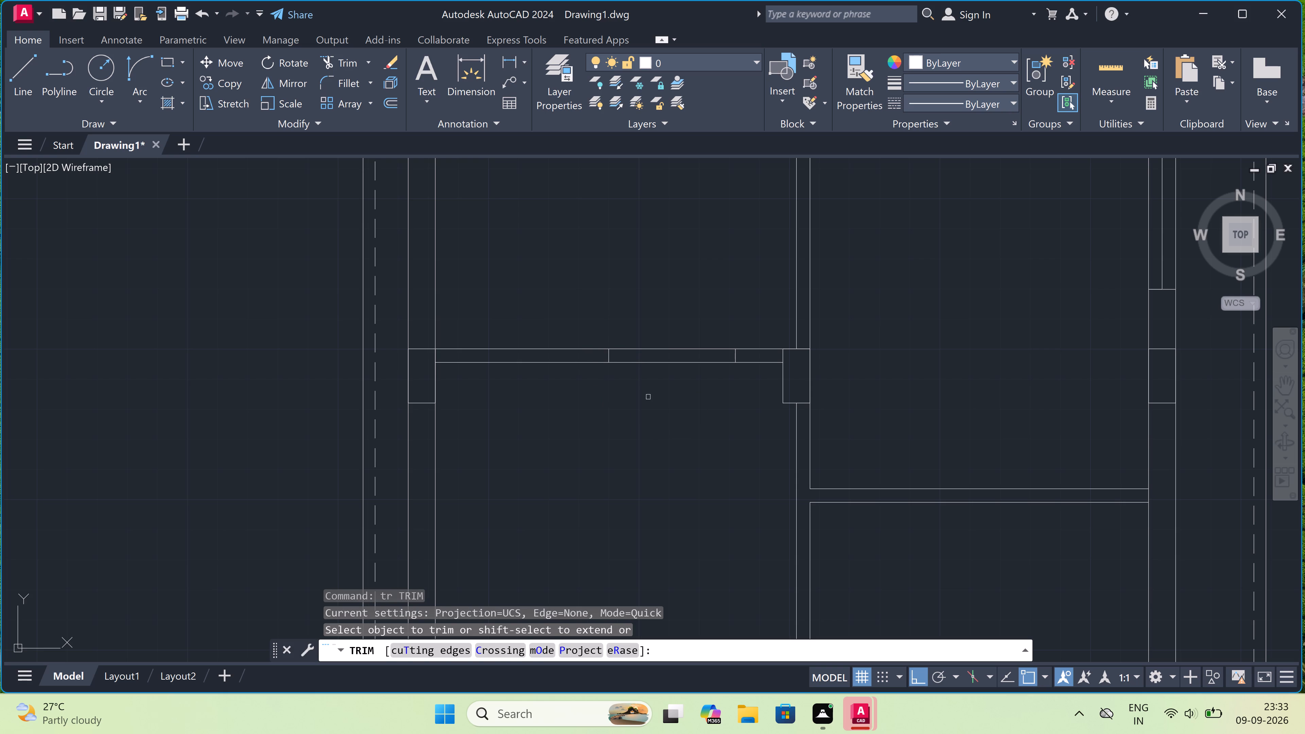
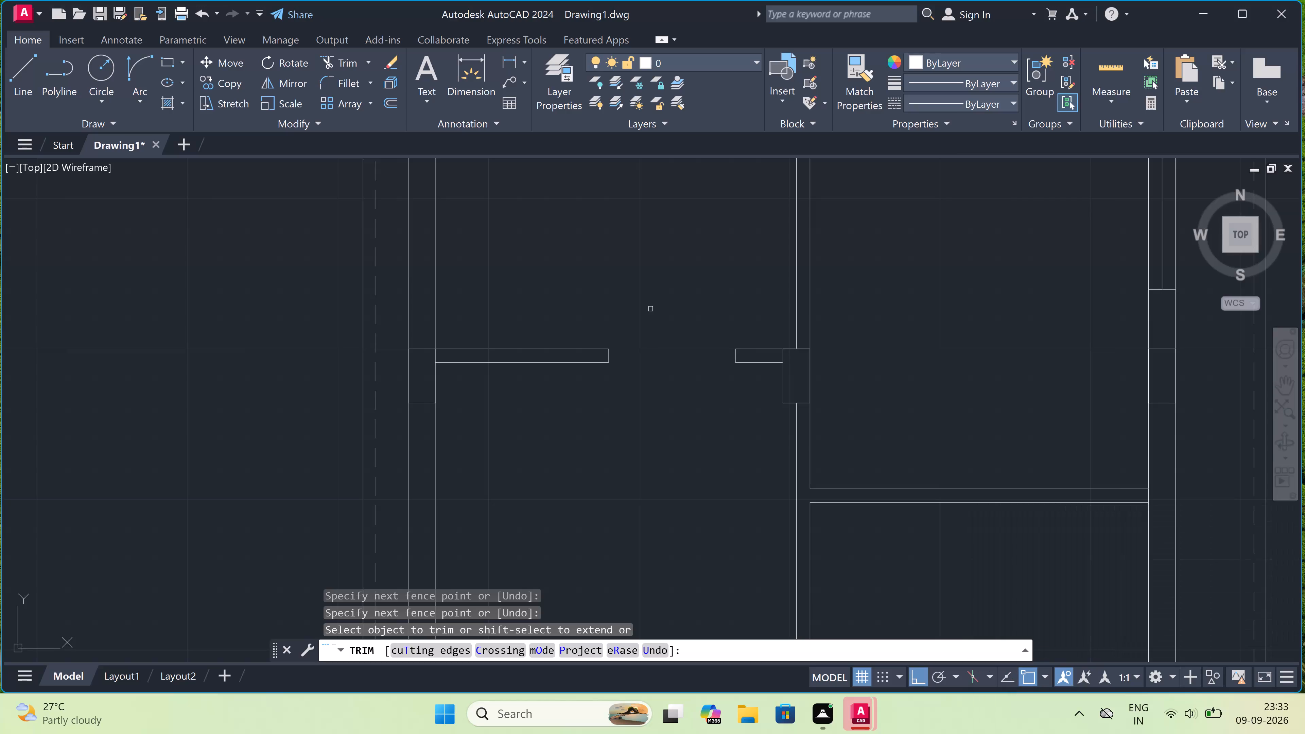
Examine the southern rooms, including the new opening in the southwest room's north partition and the adjoining eastern rooms.
key(Escape)
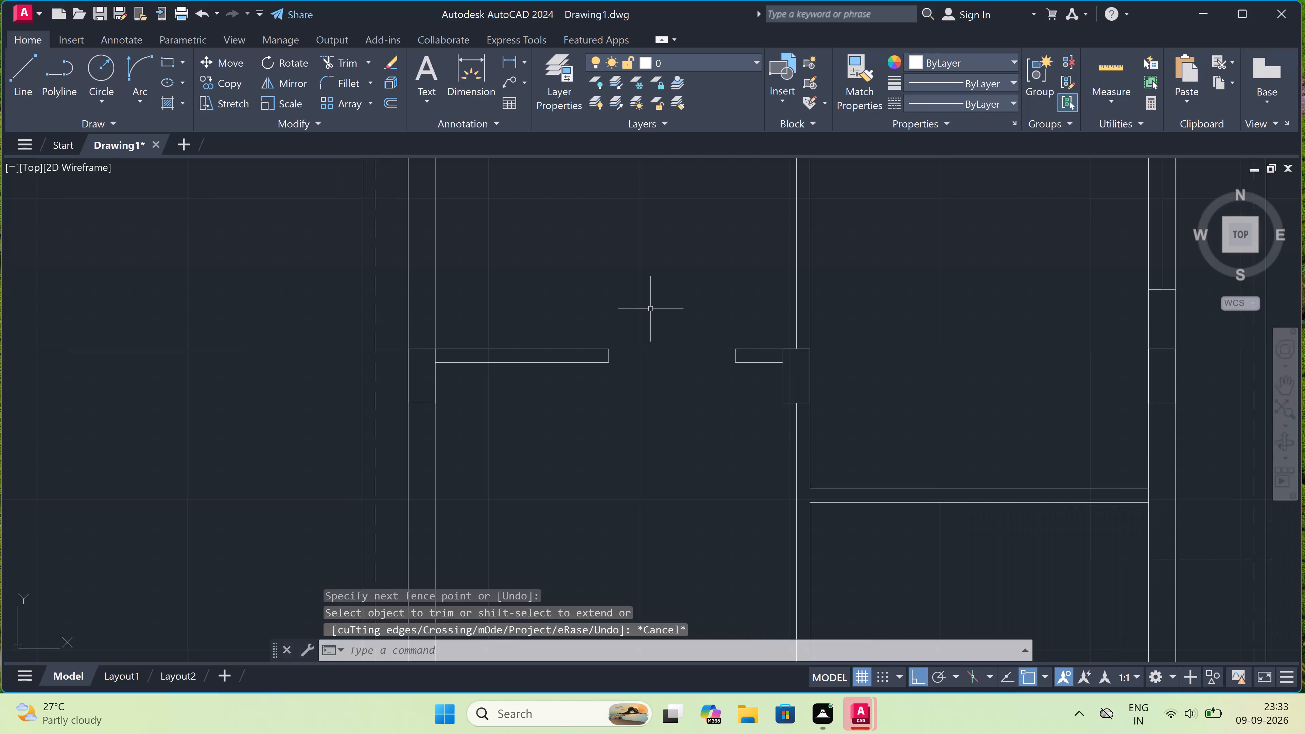
scroll(650, 309, down, 2)
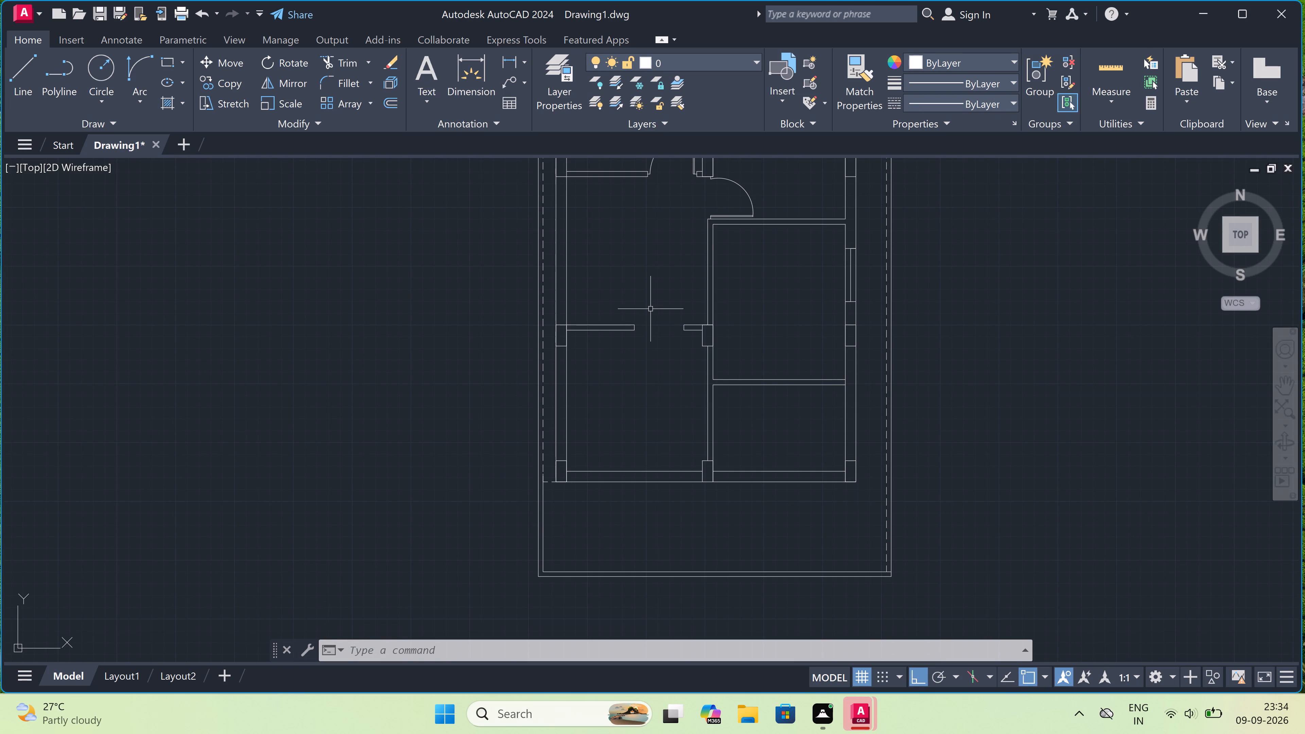
scroll(650, 309, down, 2)
scroll(702, 304, up, 2)
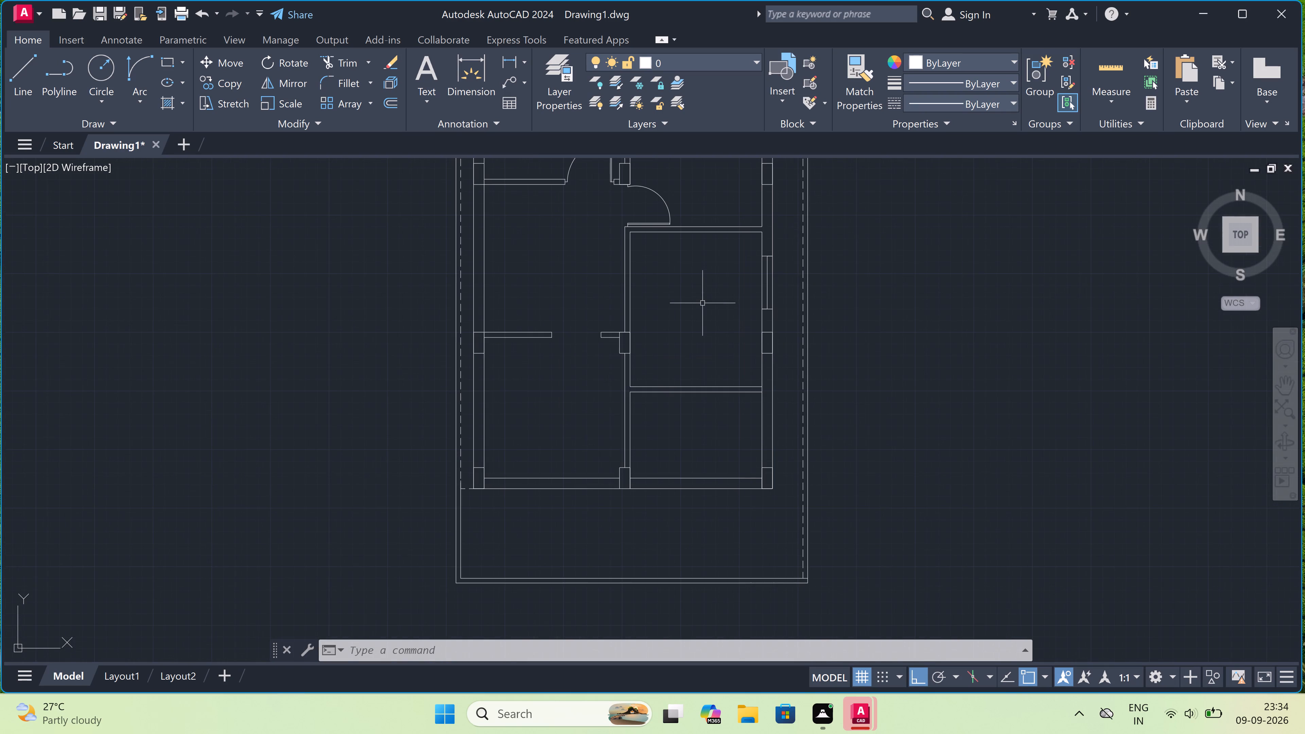
scroll(701, 303, up, 1)
scroll(701, 303, down, 2)
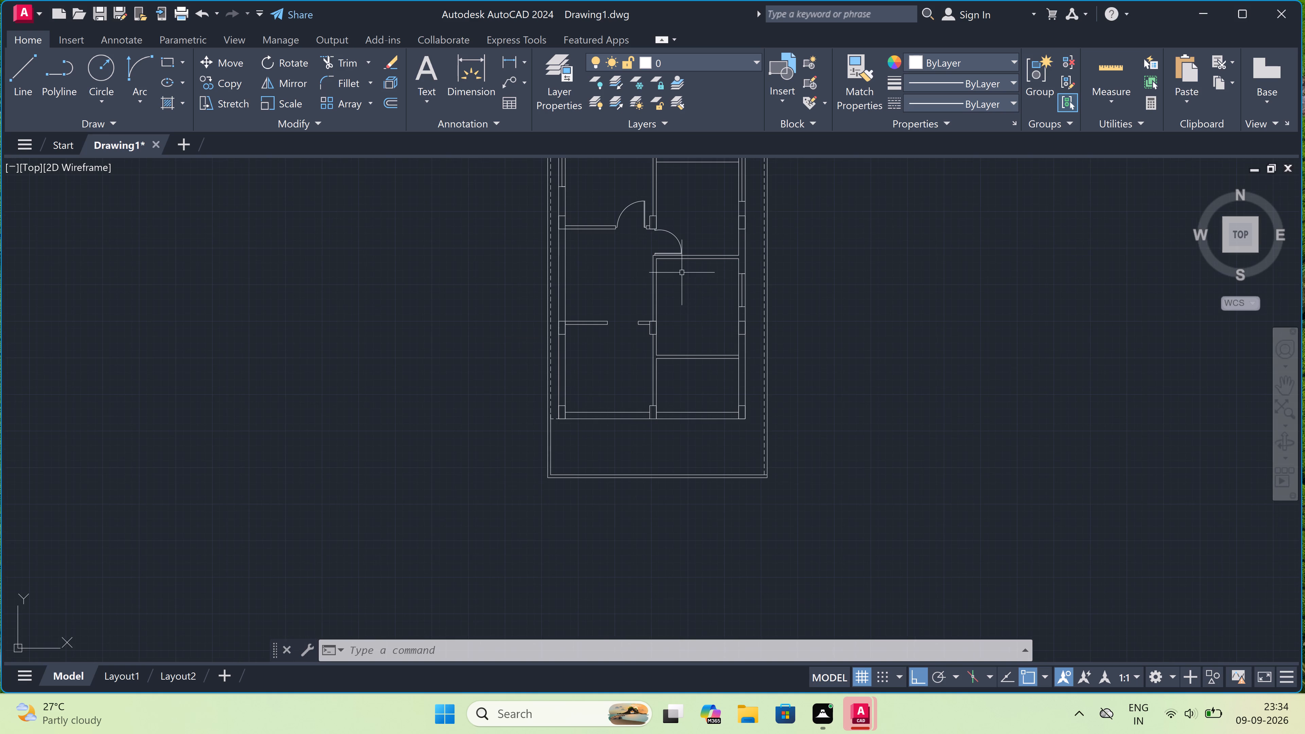
scroll(678, 266, up, 3)
scroll(681, 294, down, 1)
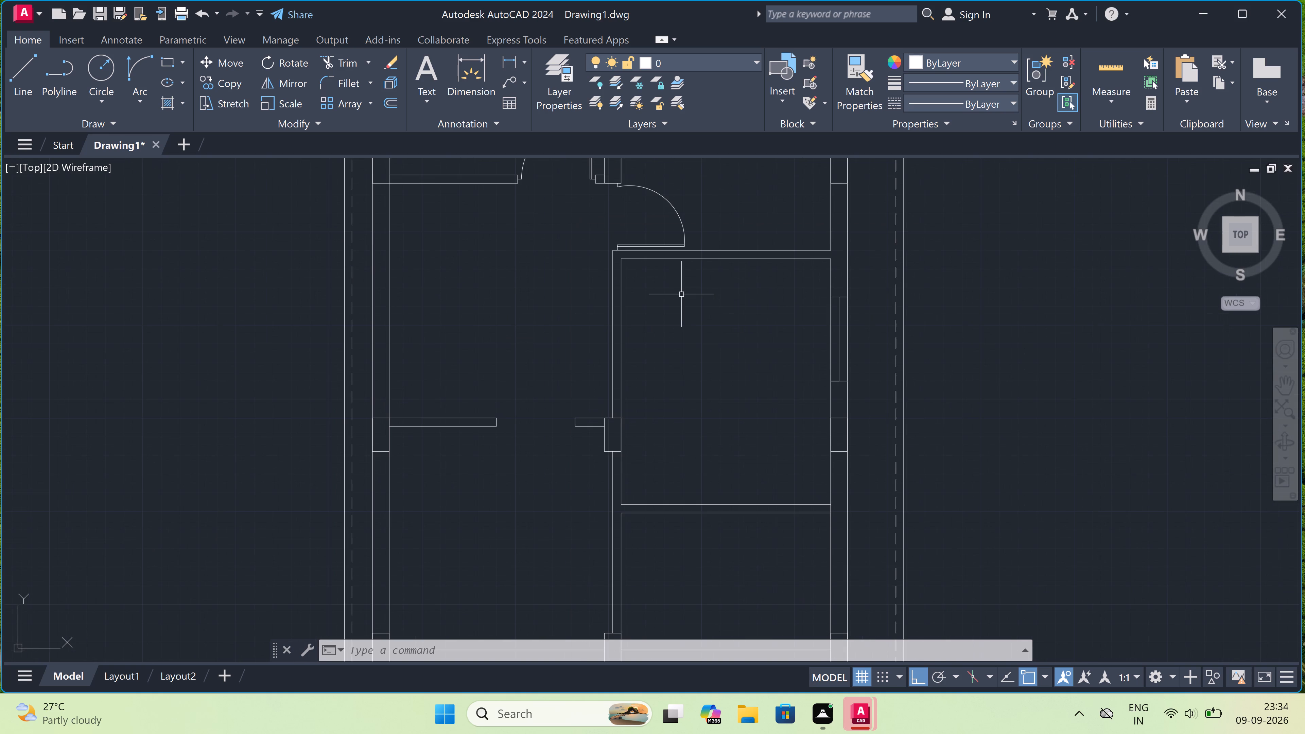
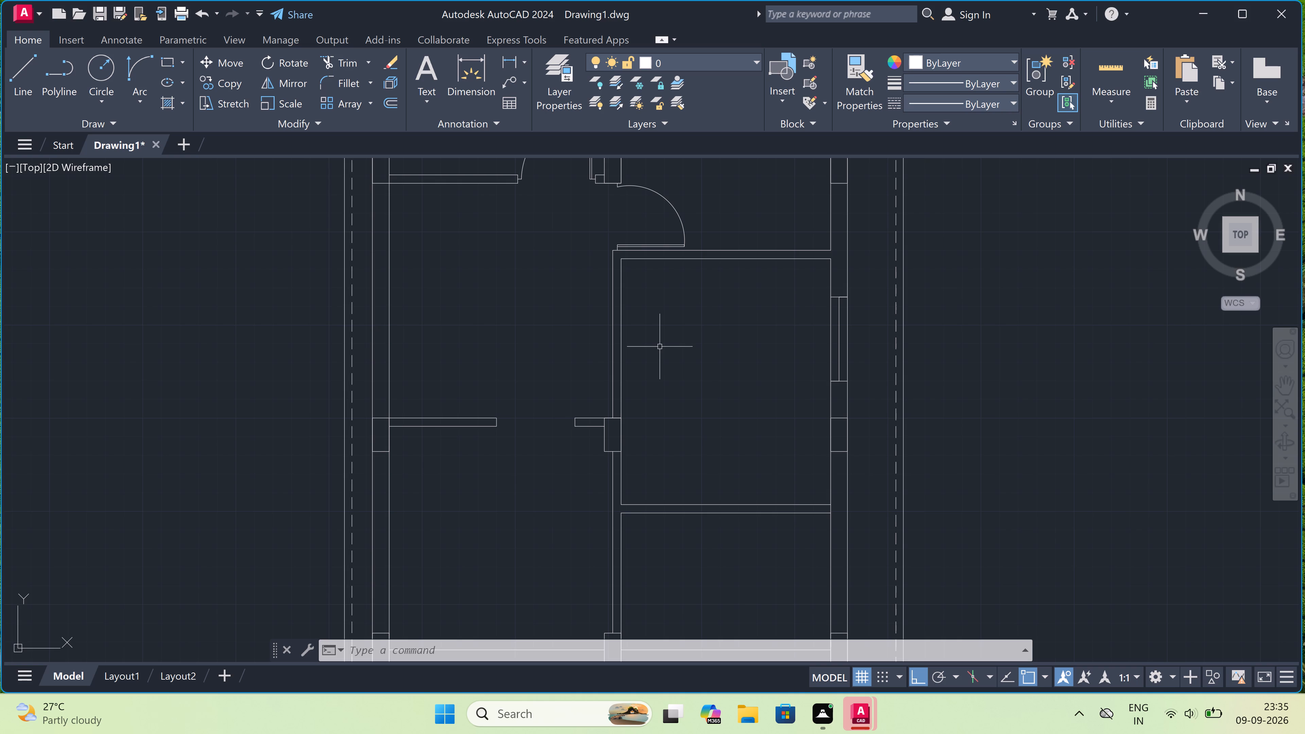
Draw a short line across the central wall, continuing the south face of the partition below the eastern room's swinging door.
scroll(707, 384, down, 1)
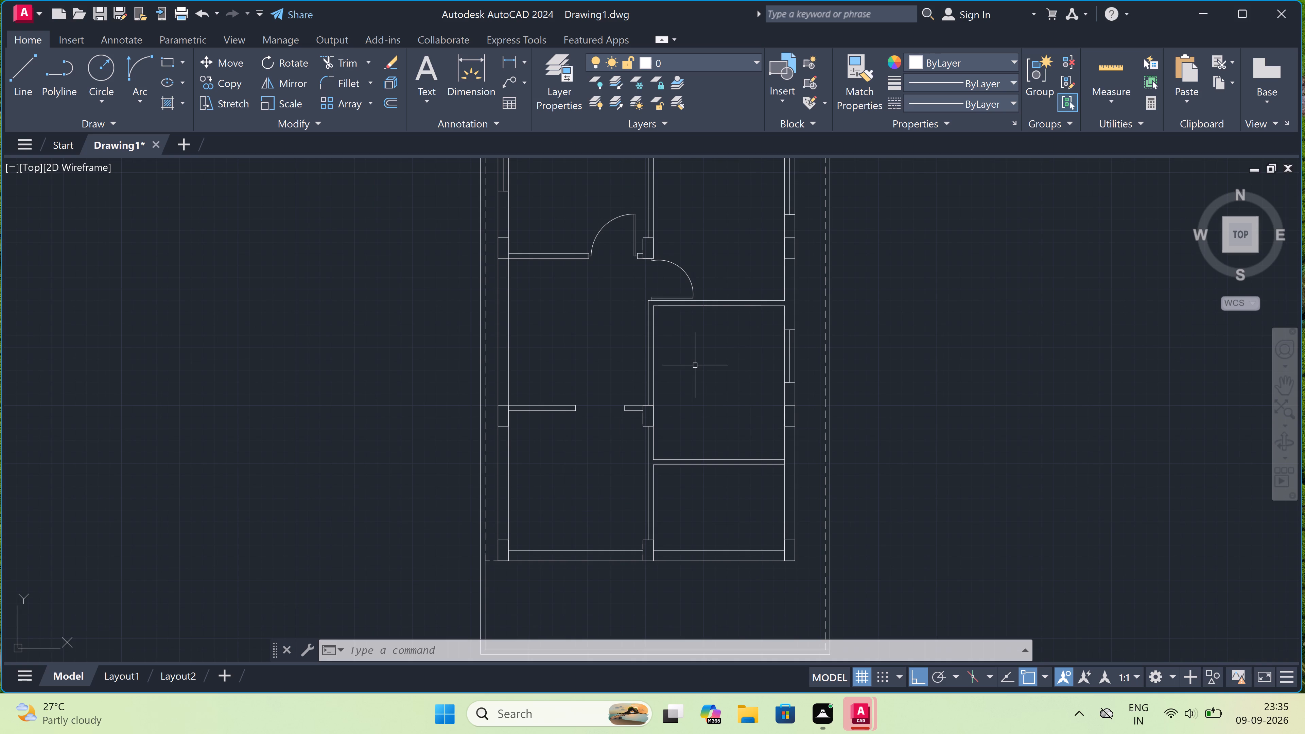
scroll(695, 367, down, 2)
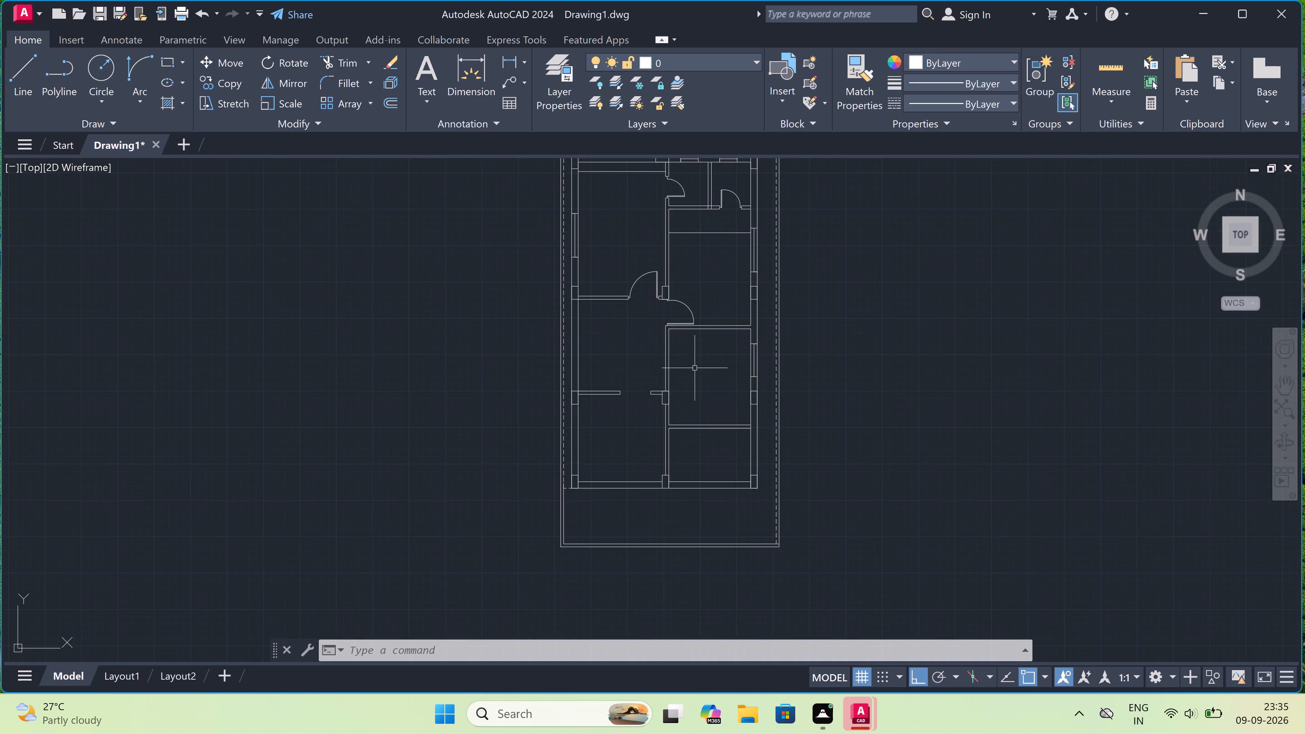
scroll(691, 354, up, 1)
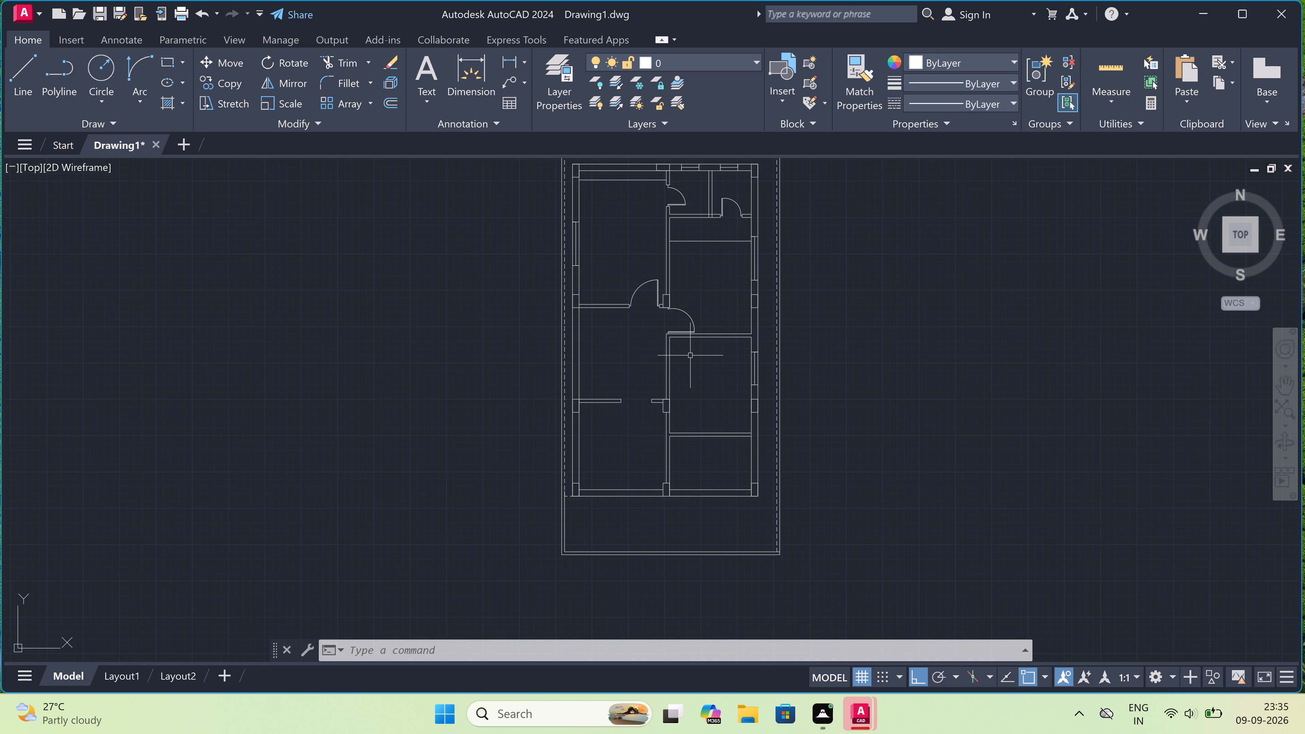
scroll(675, 377, up, 2)
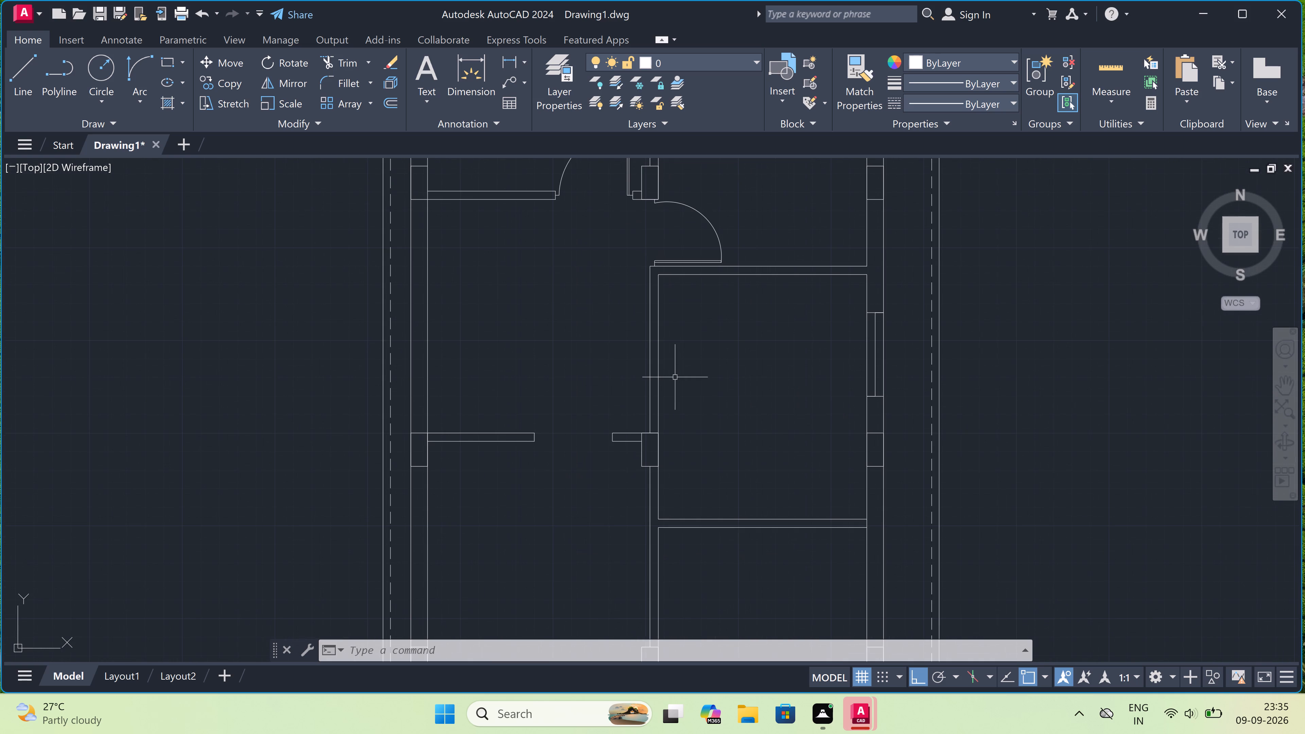
scroll(659, 264, up, 2)
text(l)
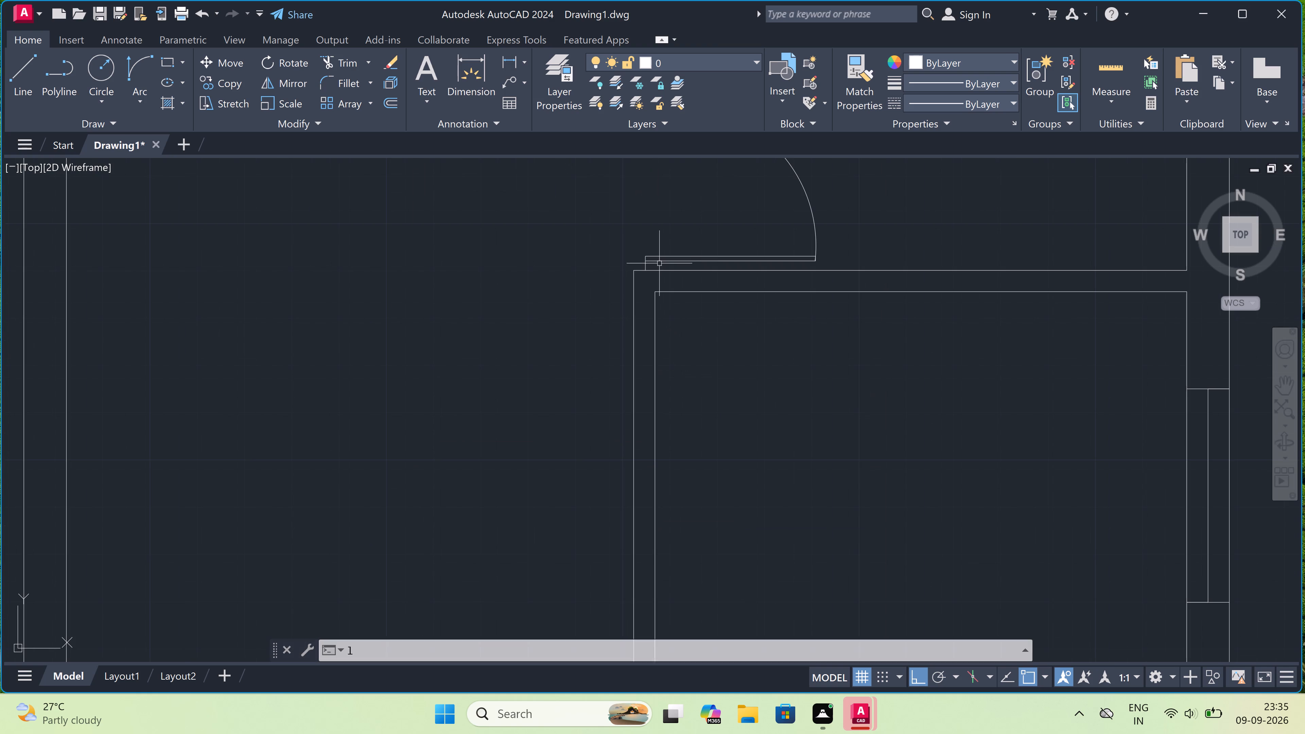
key(space)
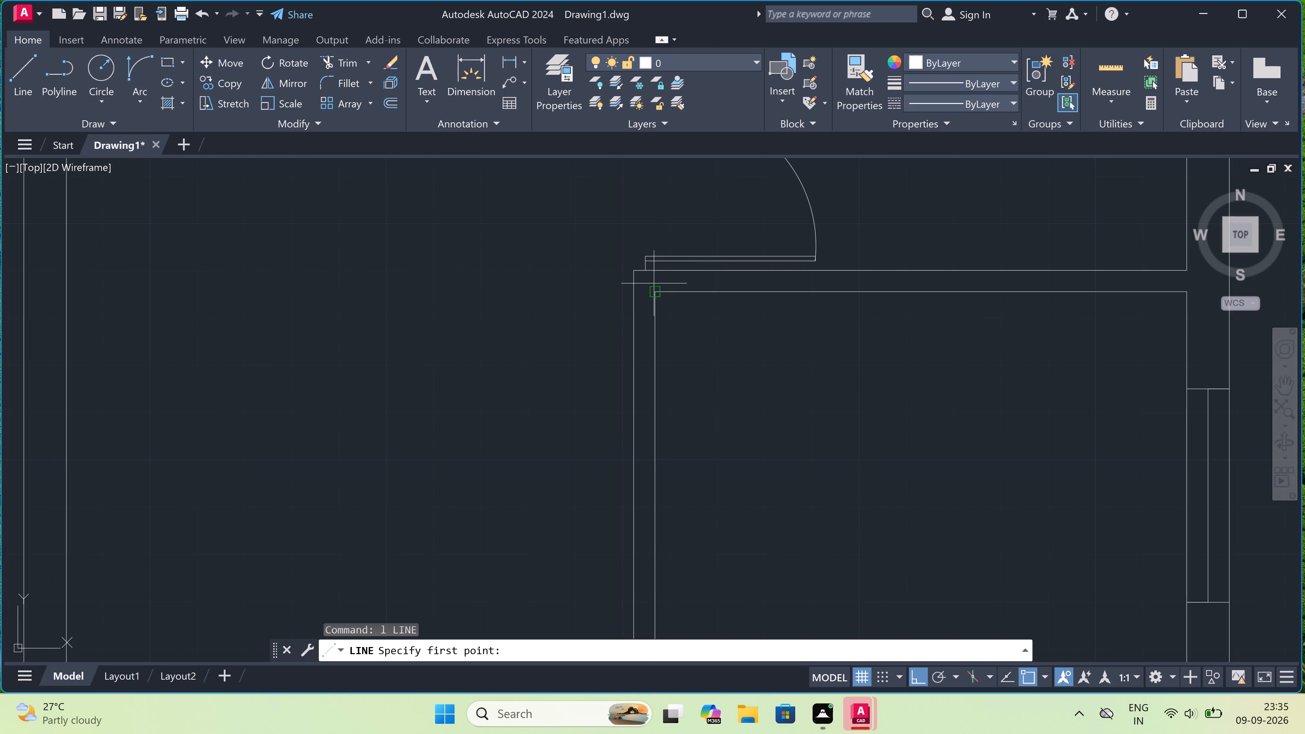
click(657, 291)
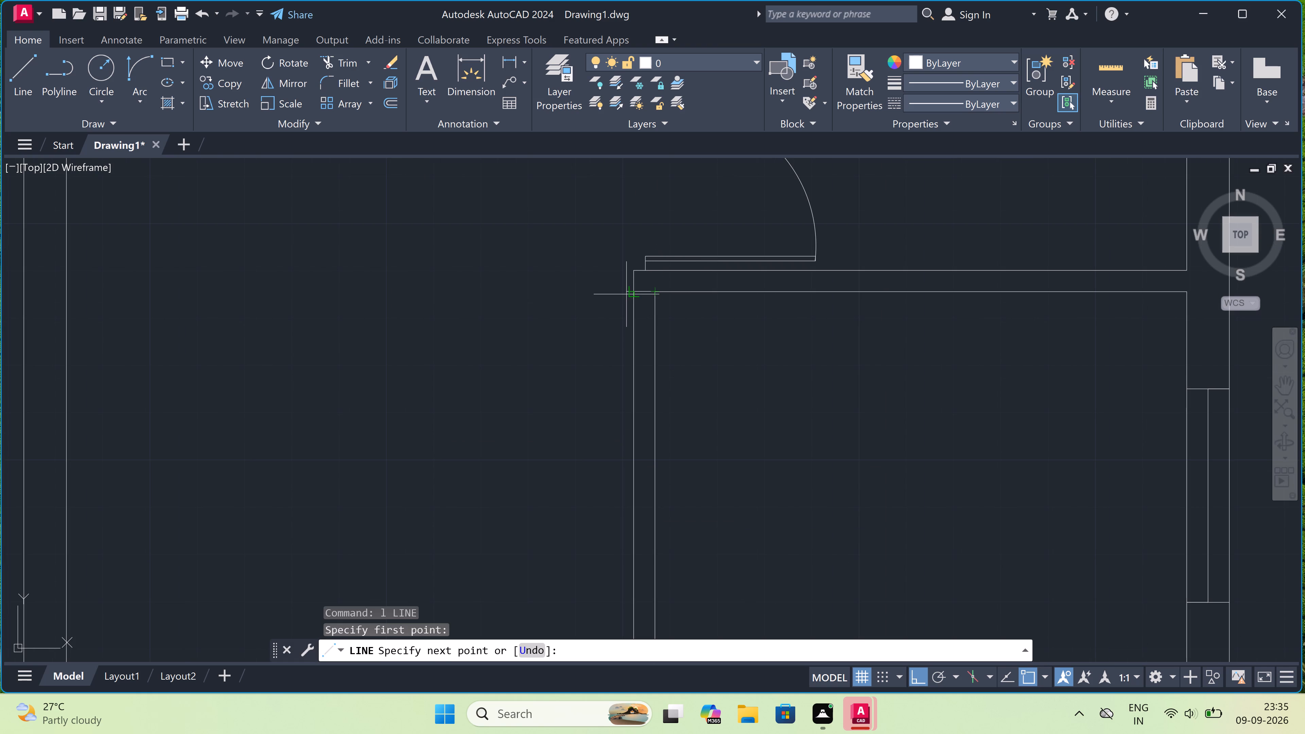
click(629, 292)
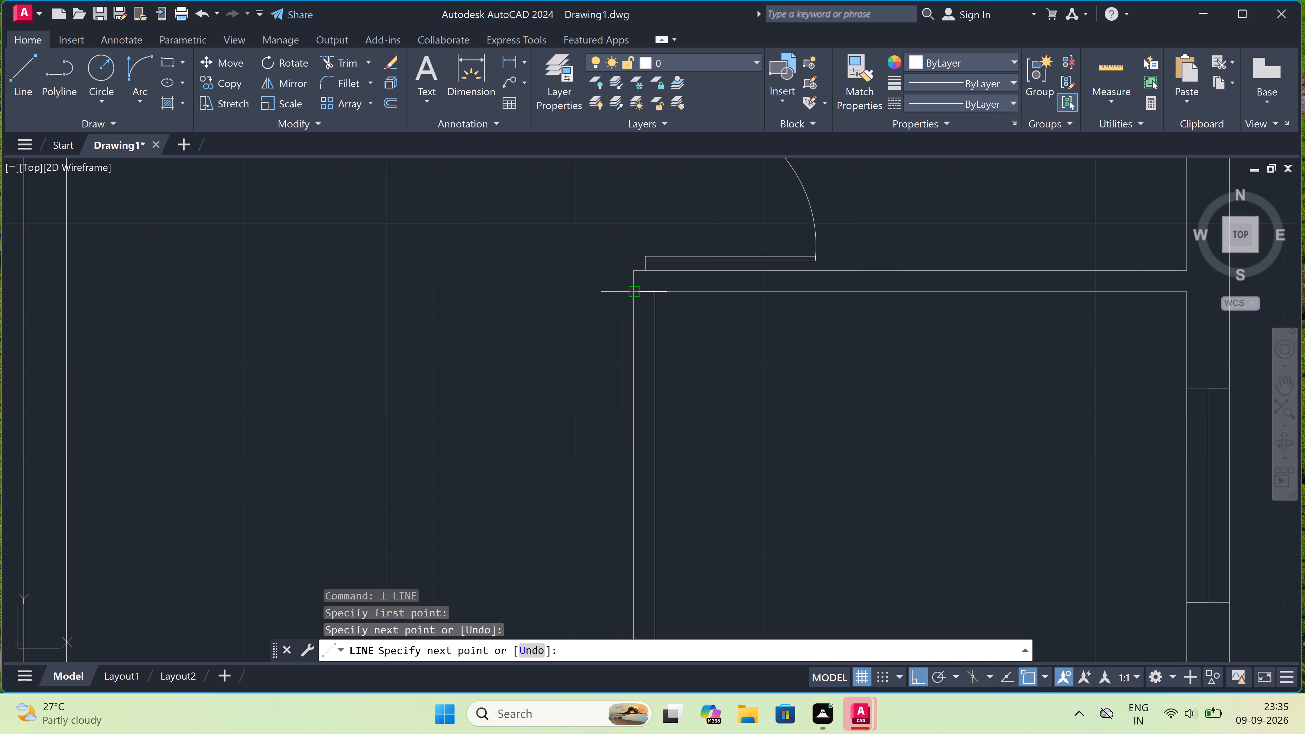
key(Escape)
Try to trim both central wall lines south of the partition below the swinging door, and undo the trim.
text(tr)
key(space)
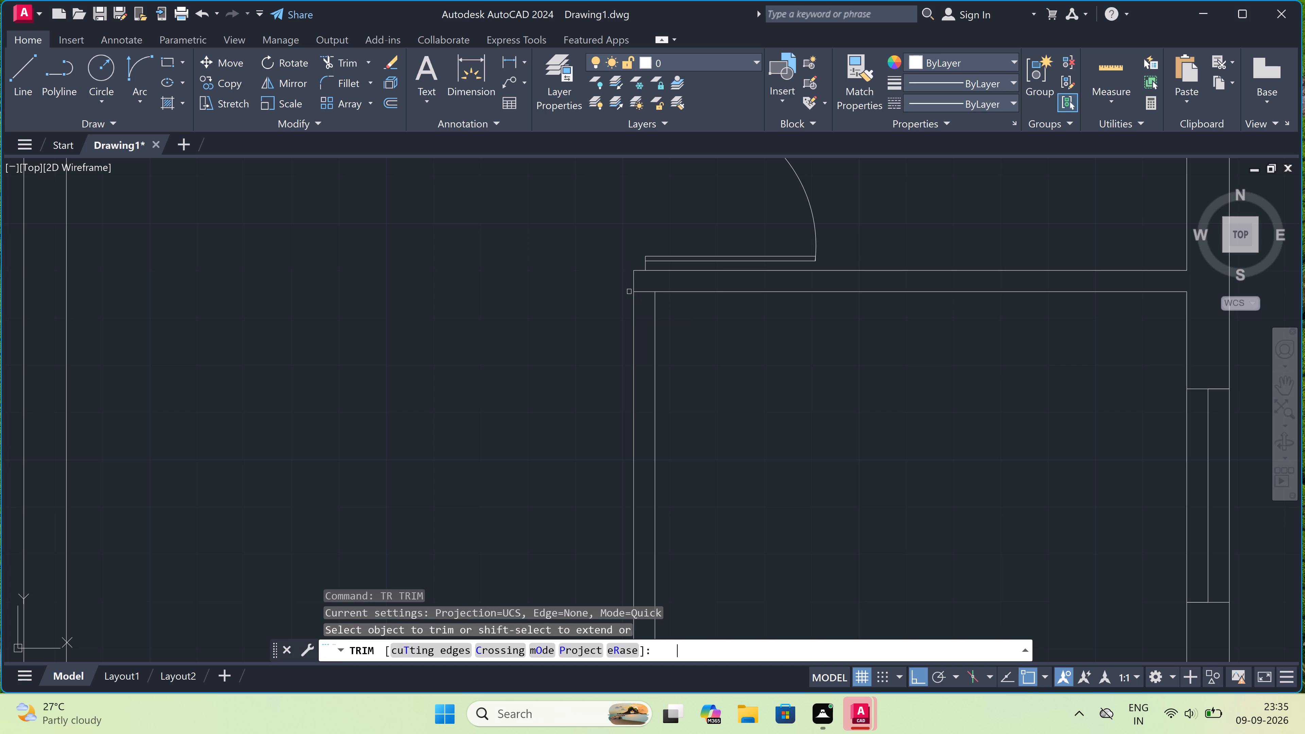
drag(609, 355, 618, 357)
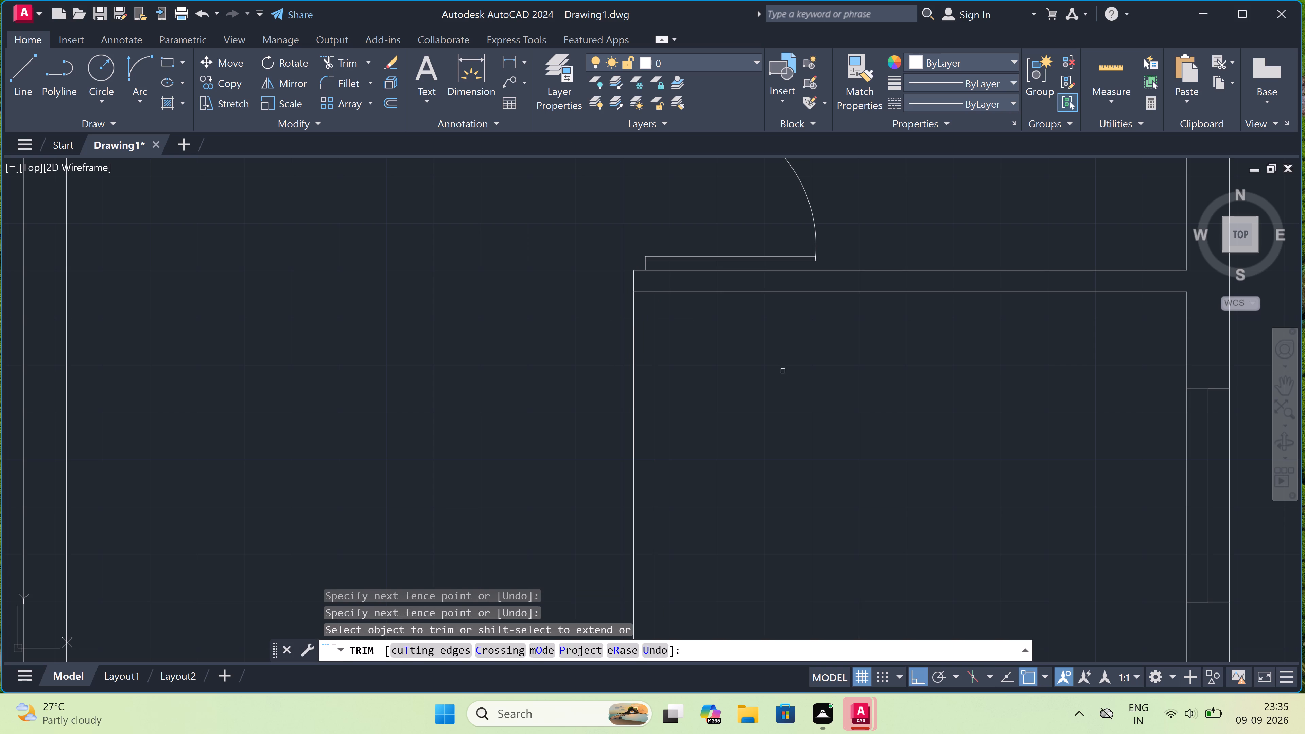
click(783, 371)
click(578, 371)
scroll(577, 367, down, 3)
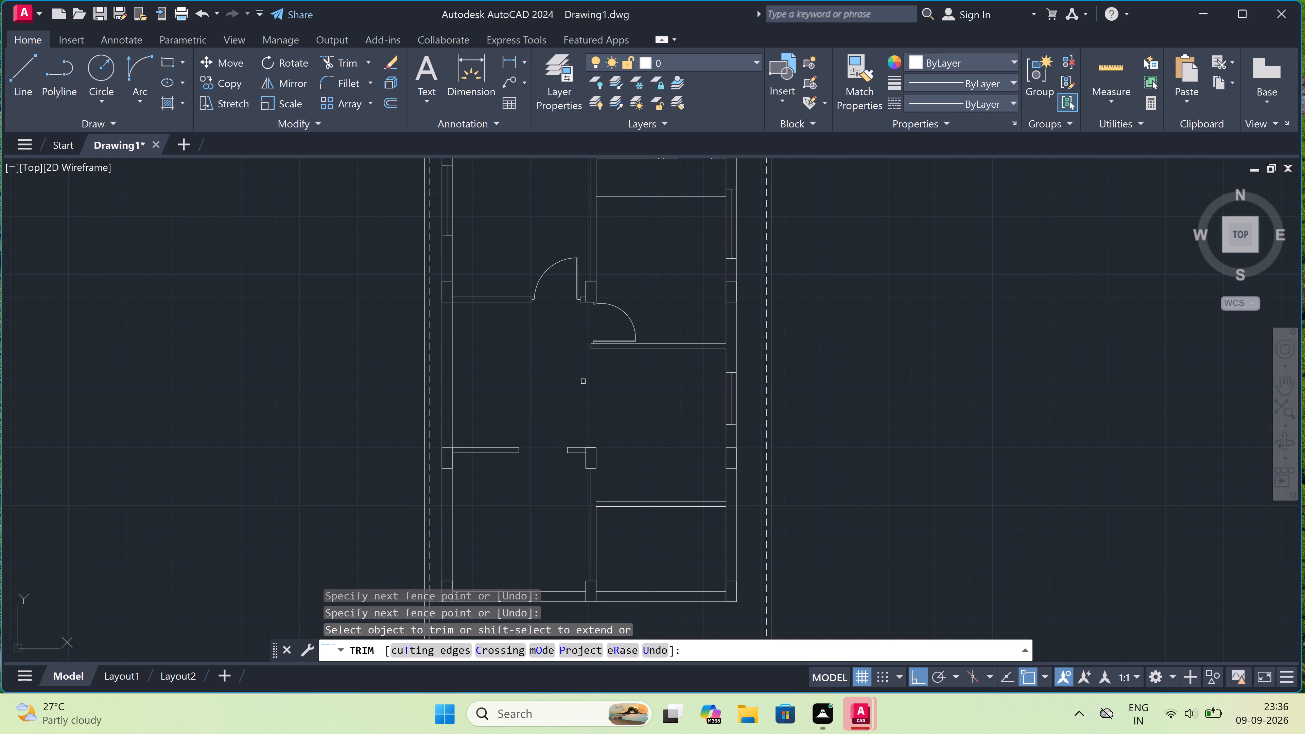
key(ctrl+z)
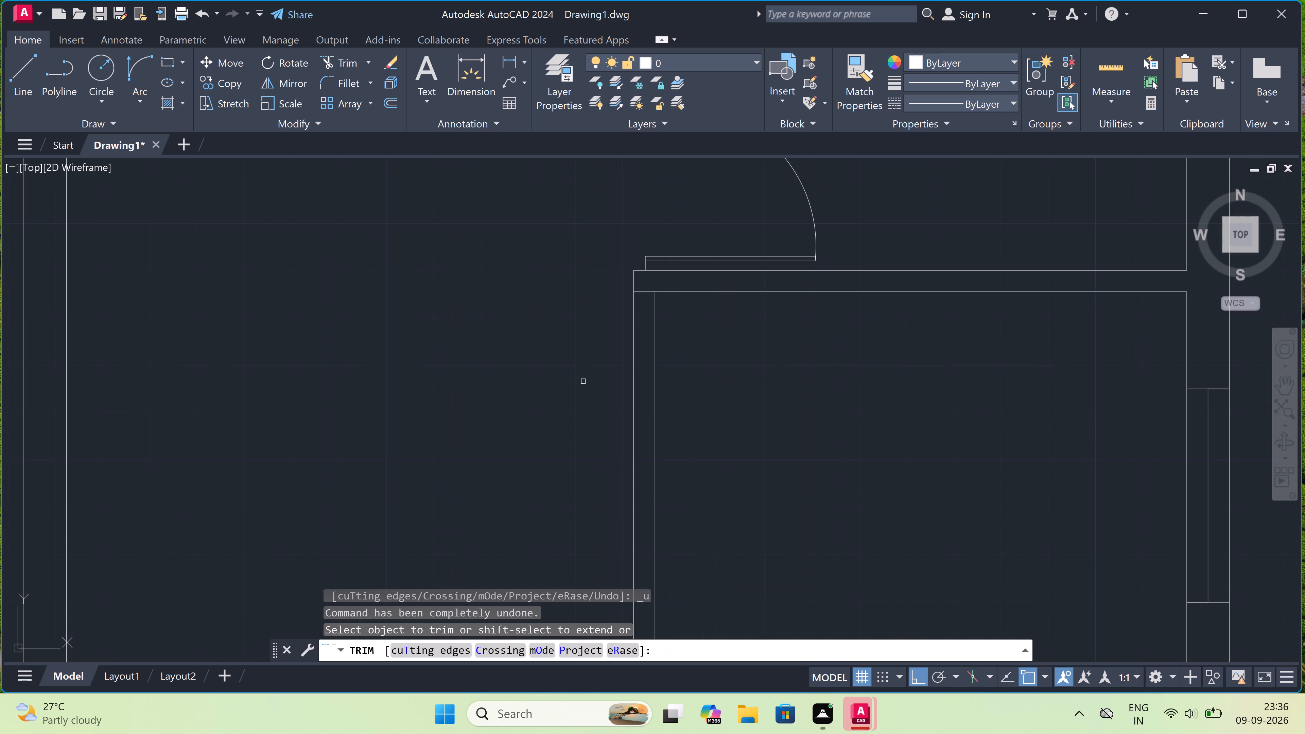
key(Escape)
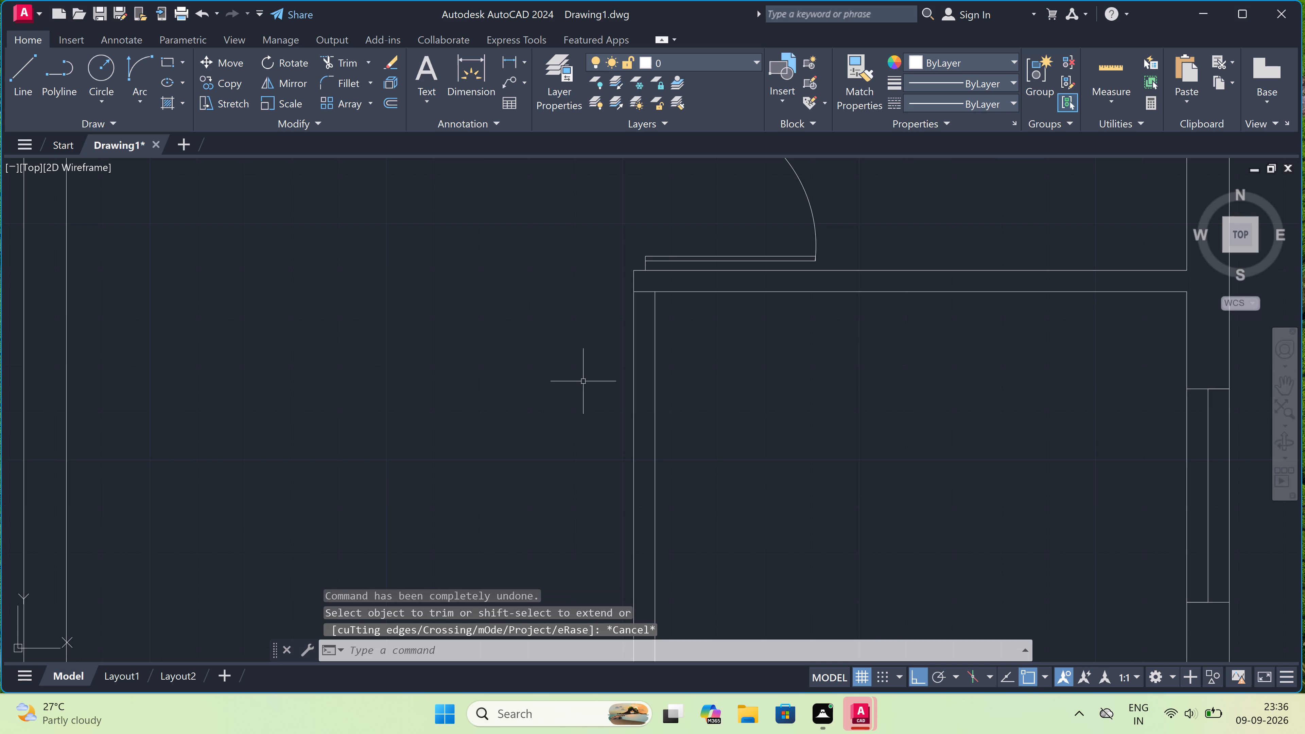
Trim away both central wall lines between the partition below the swinging door and the column to its south.
scroll(583, 377, down, 5)
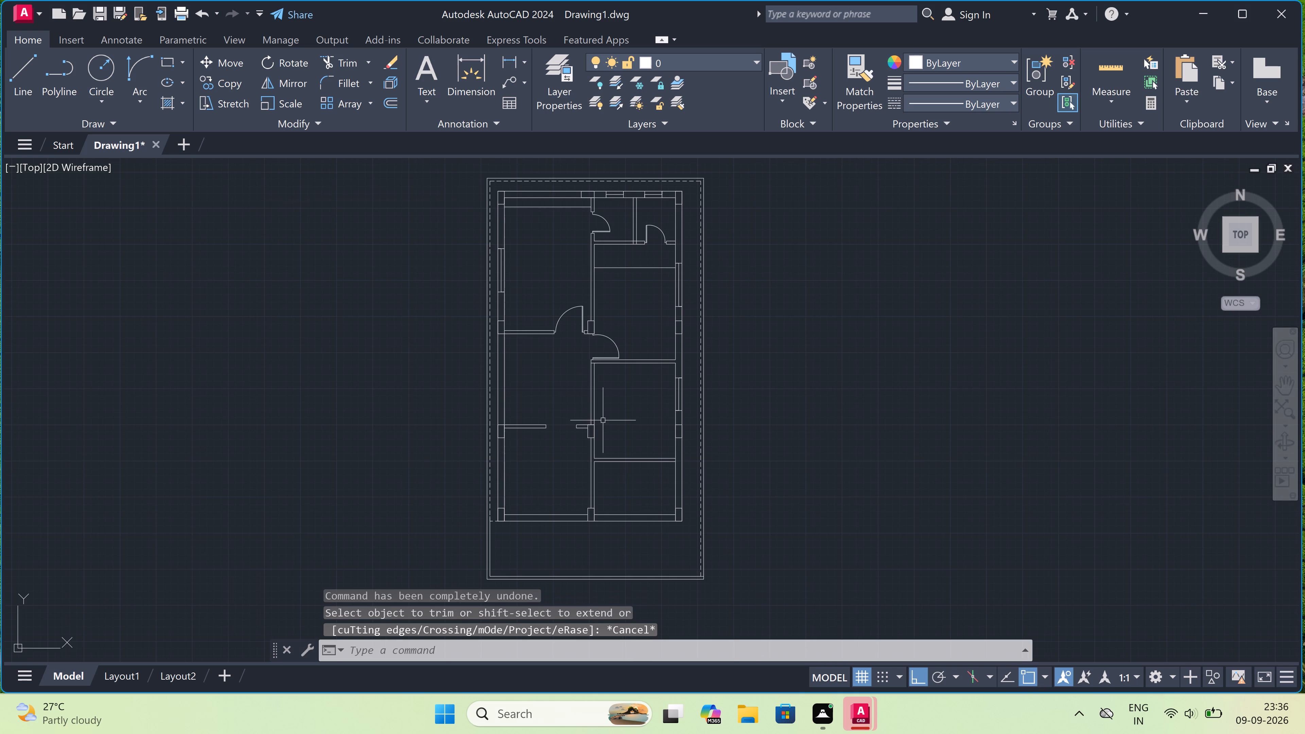
scroll(601, 424, up, 2)
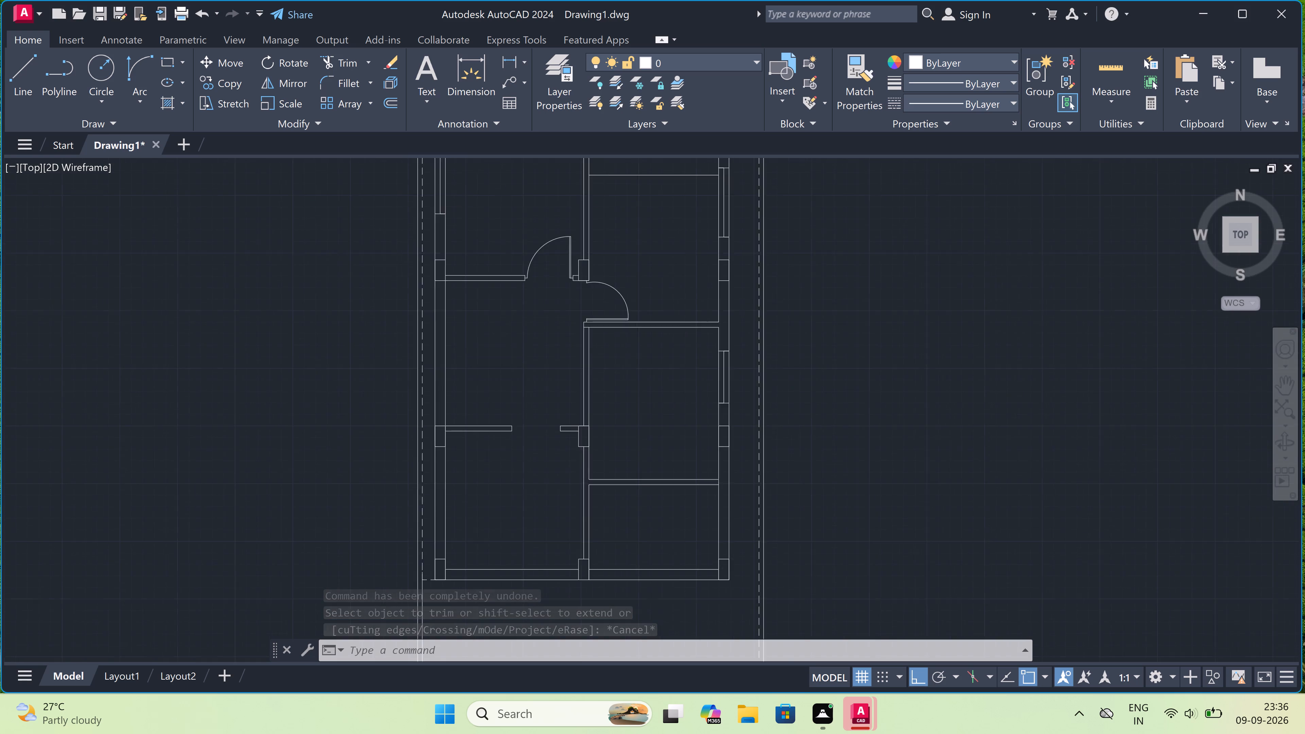
scroll(592, 426, up, 3)
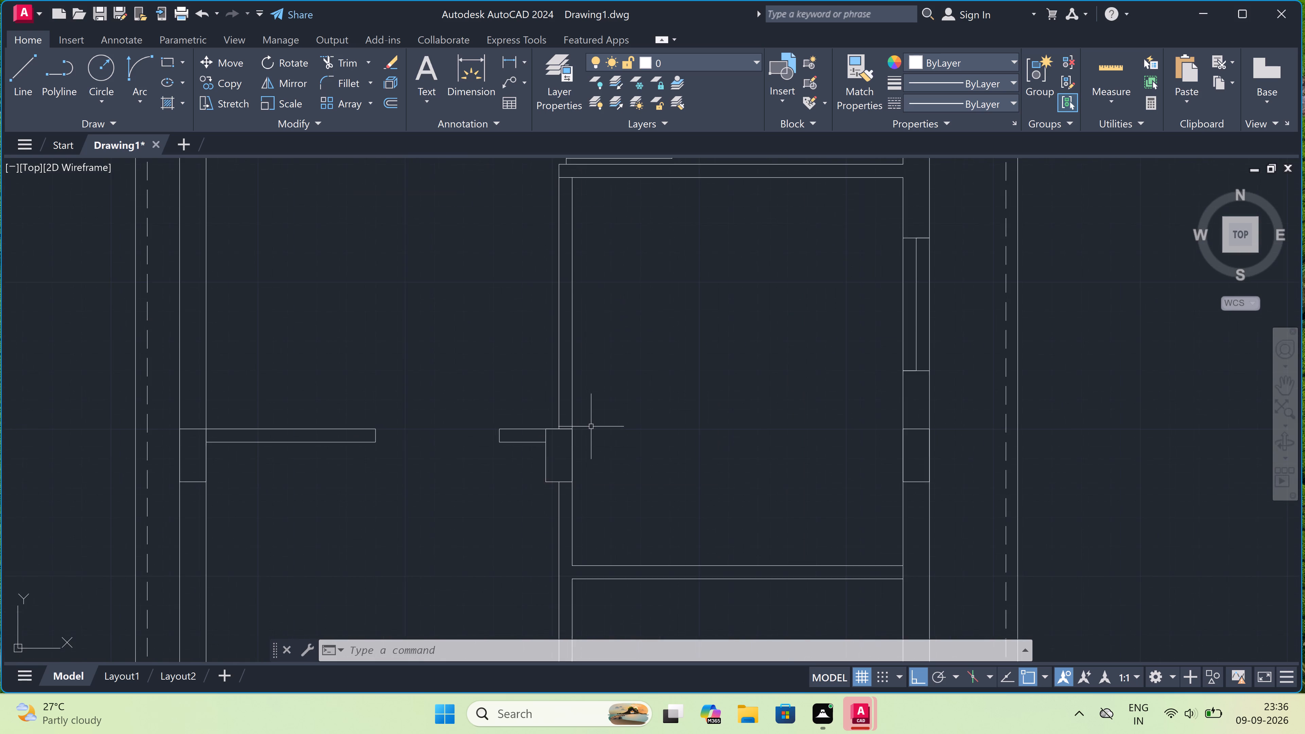
scroll(591, 427, down, 2)
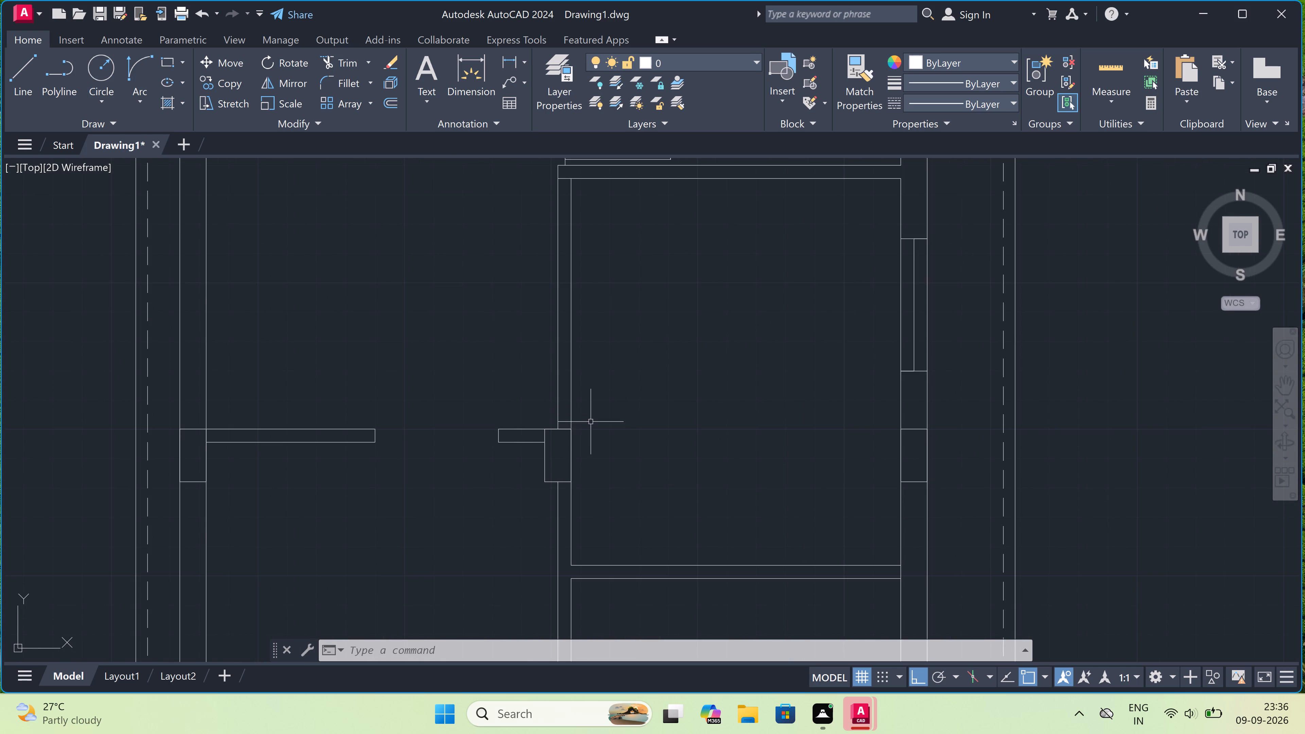
scroll(586, 404, up, 1)
text(tr)
key(space)
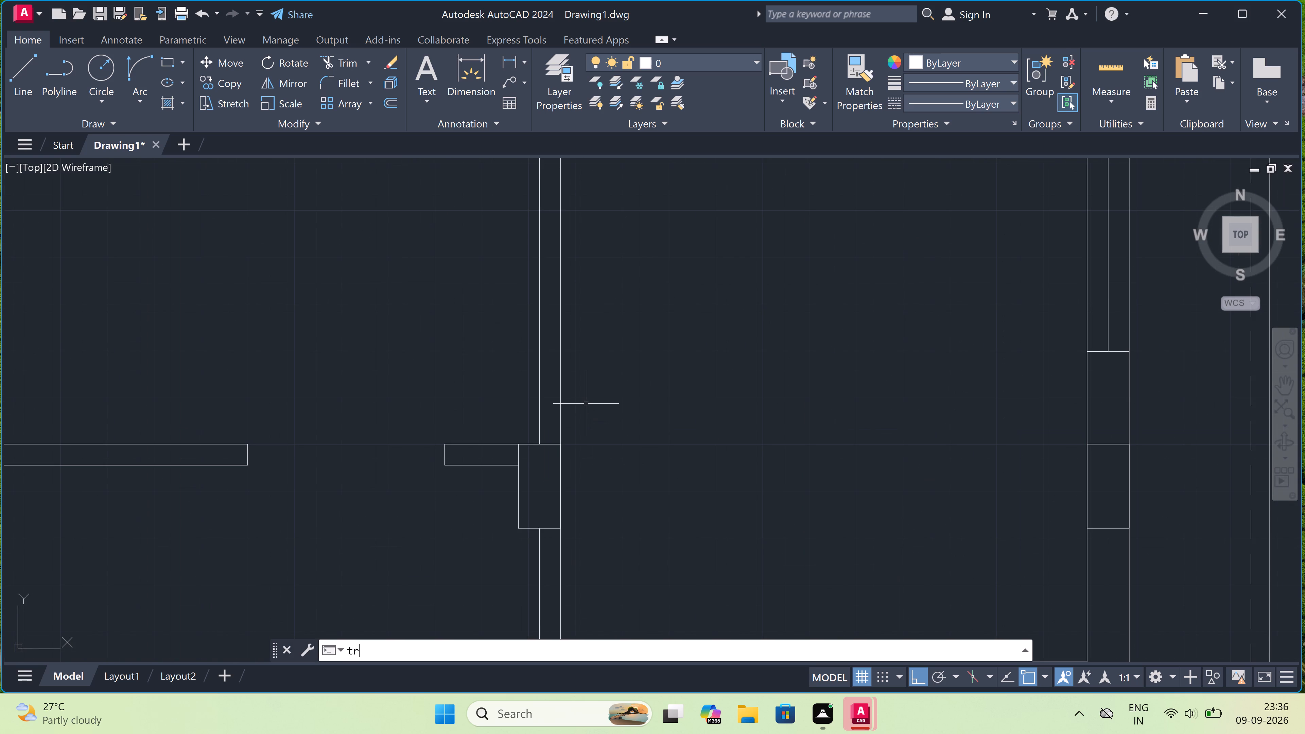
click(550, 345)
click(574, 344)
click(573, 342)
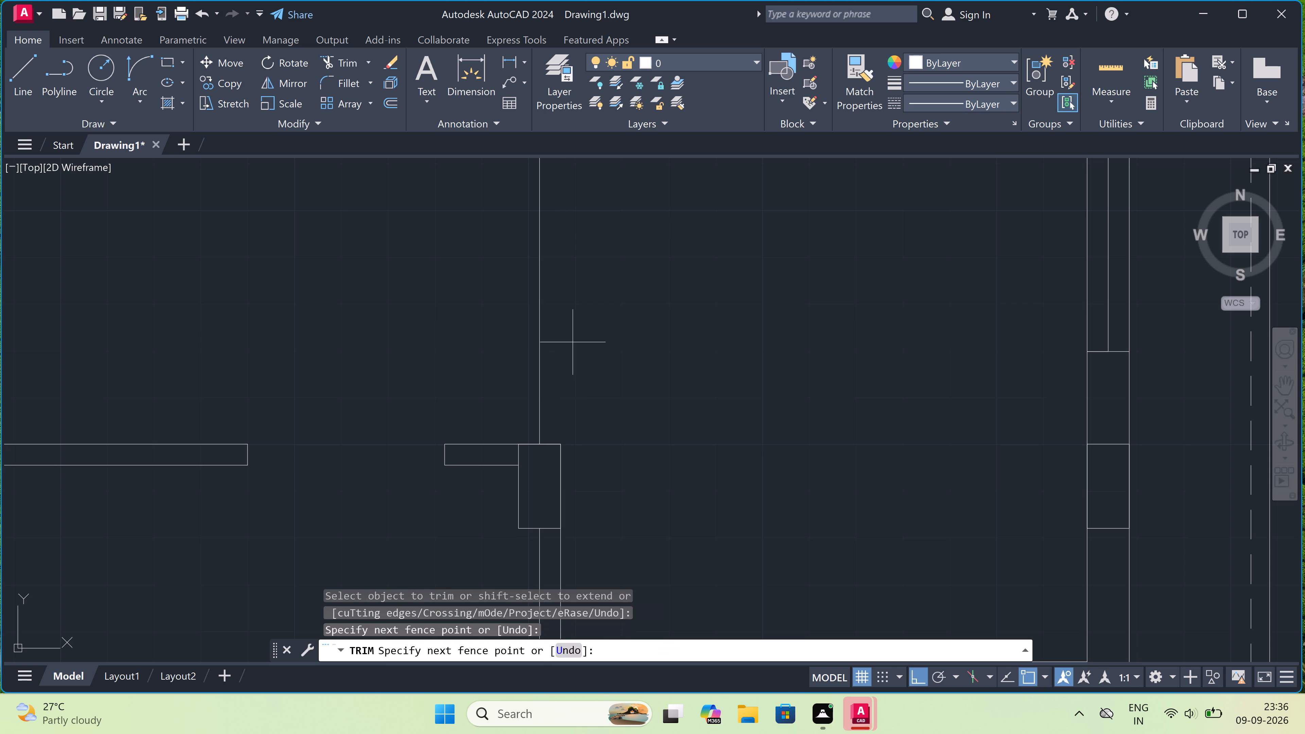
click(520, 339)
scroll(521, 338, down, 3)
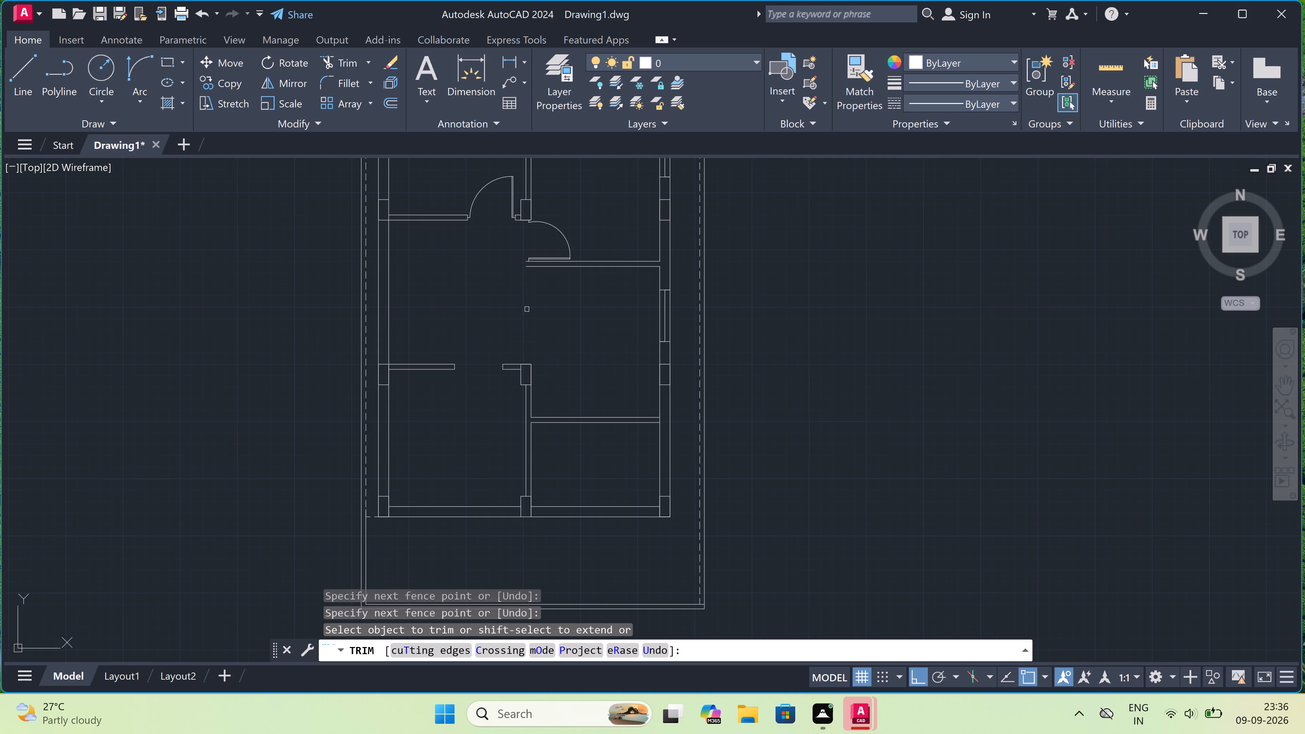
scroll(519, 244, up, 3)
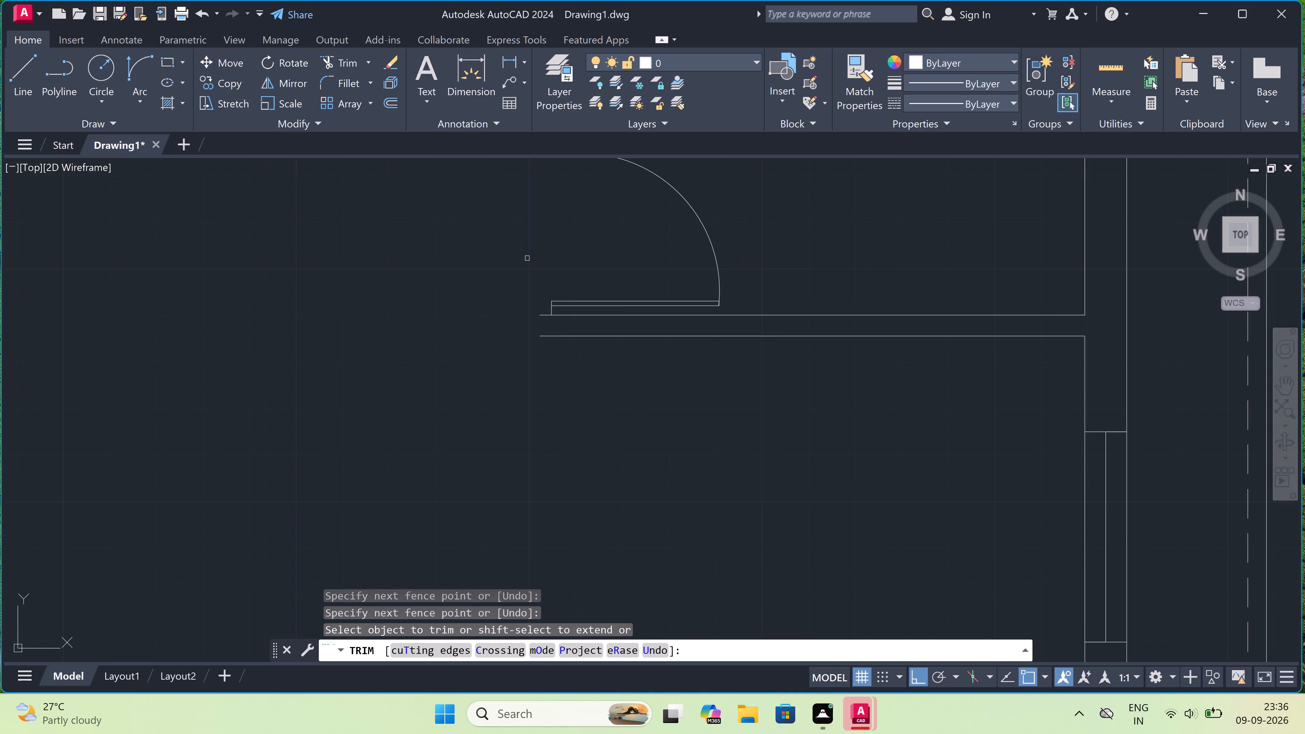
key(Escape)
Close the open west end of the partition below the swinging door with a short vertical line joining its two faces.
text(l)
key(space)
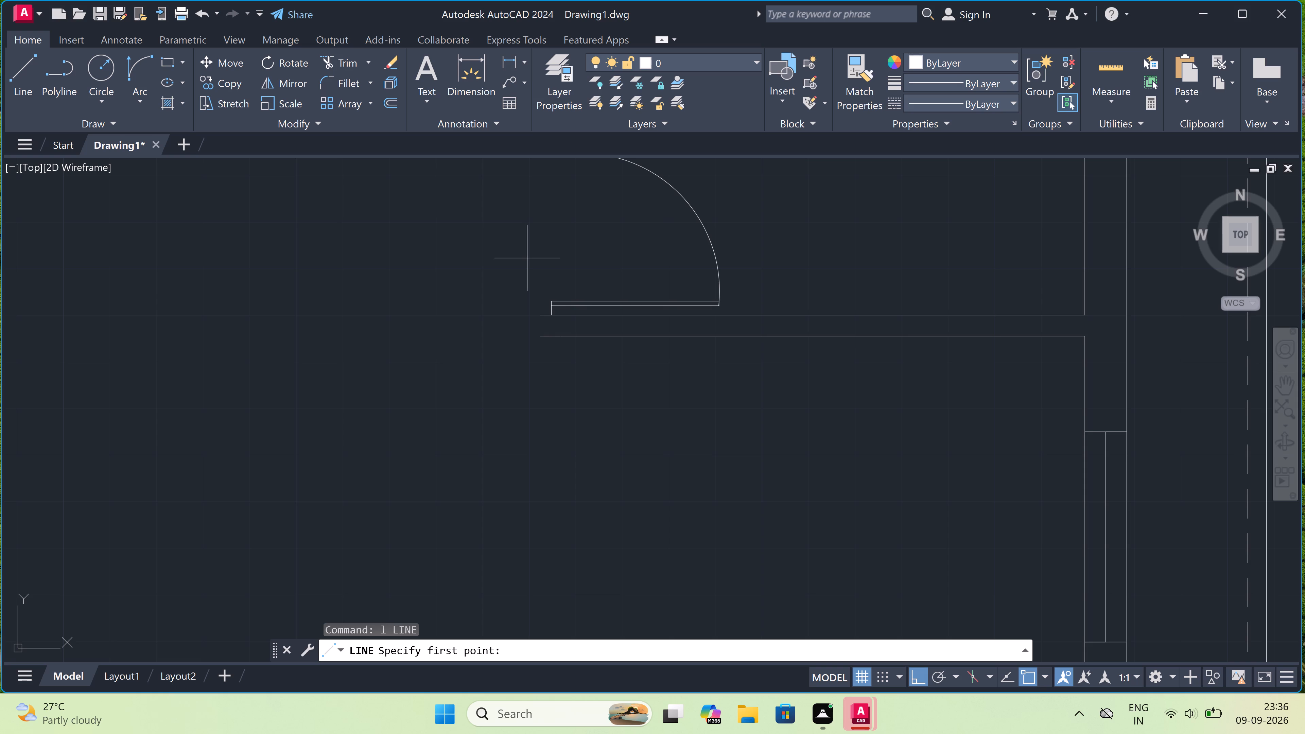
click(536, 310)
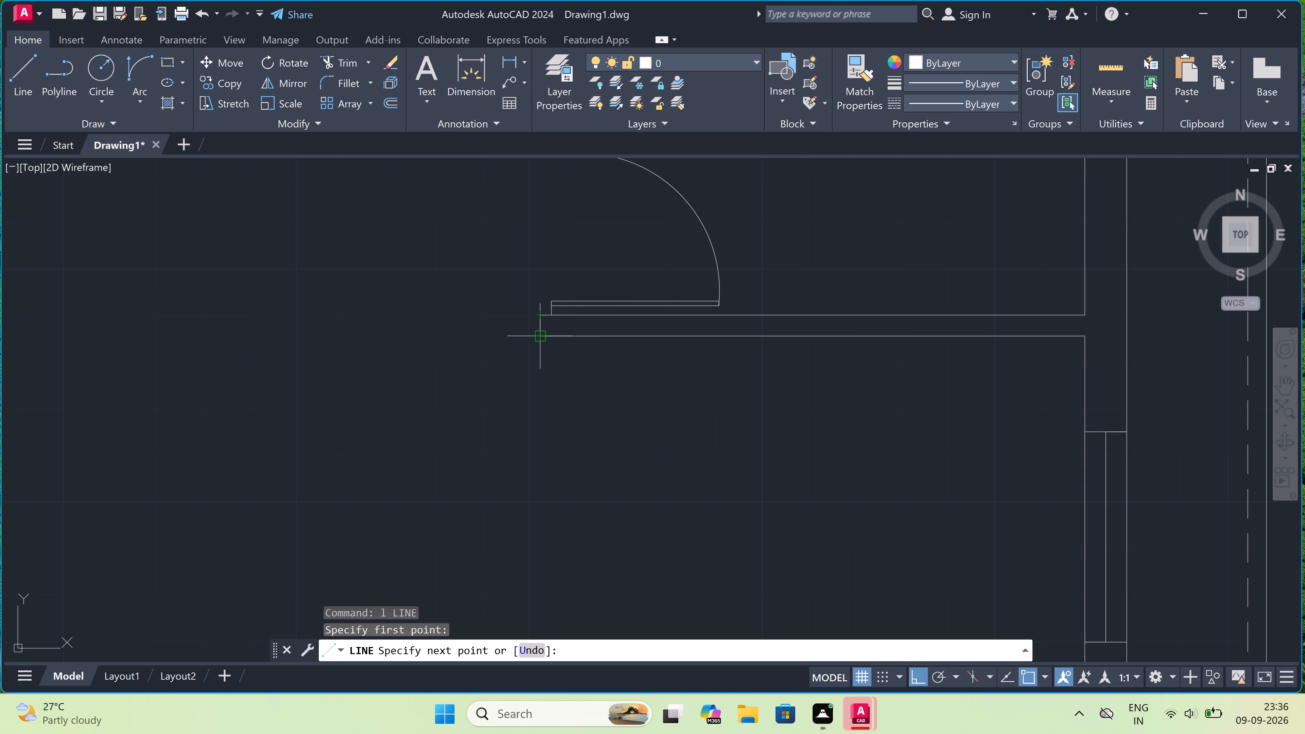
click(541, 334)
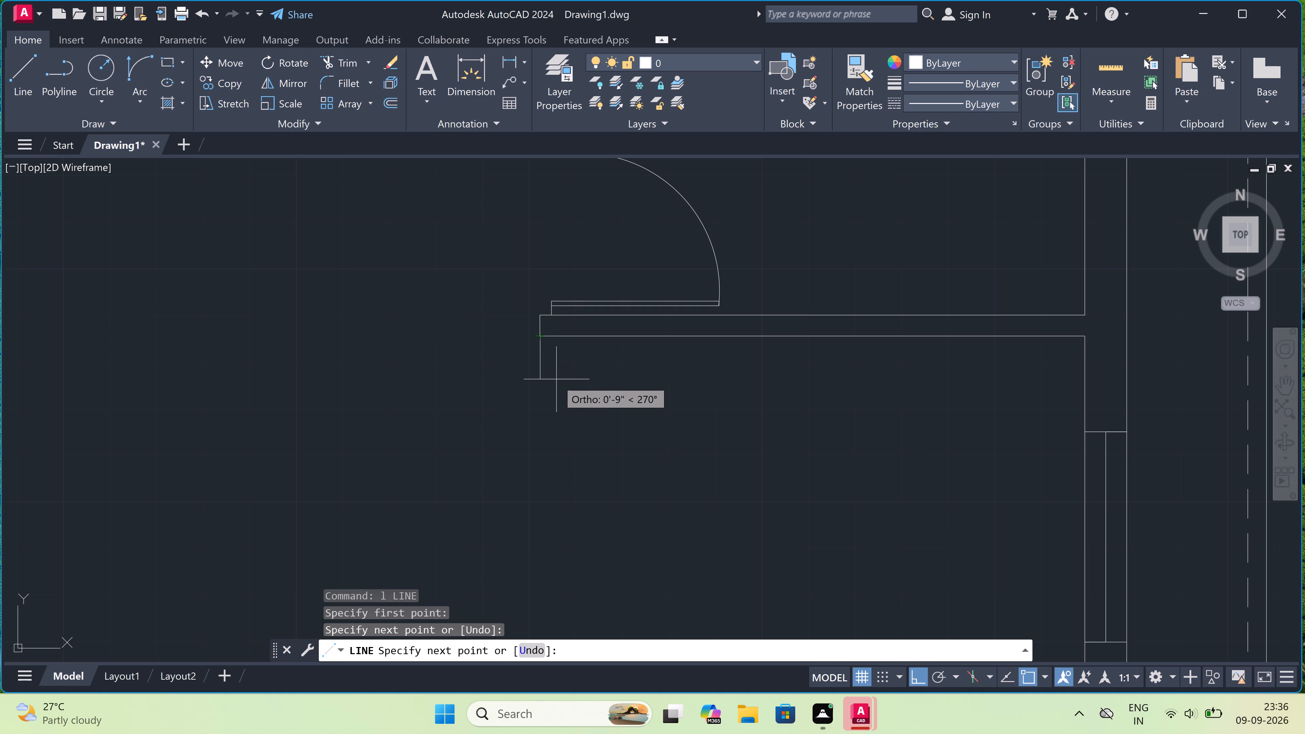
key(Escape)
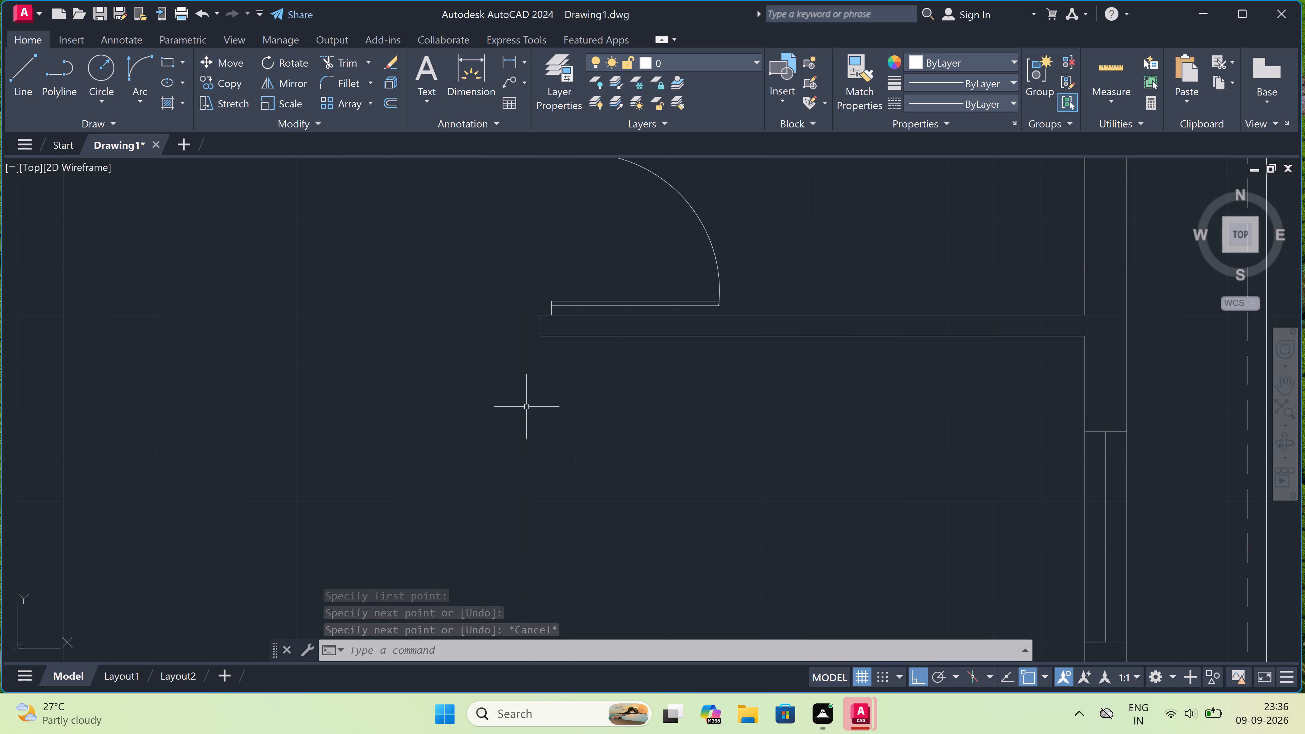
Draw a short vertical line across the southeast room's north partition, near the middle of its length.
scroll(526, 406, down, 4)
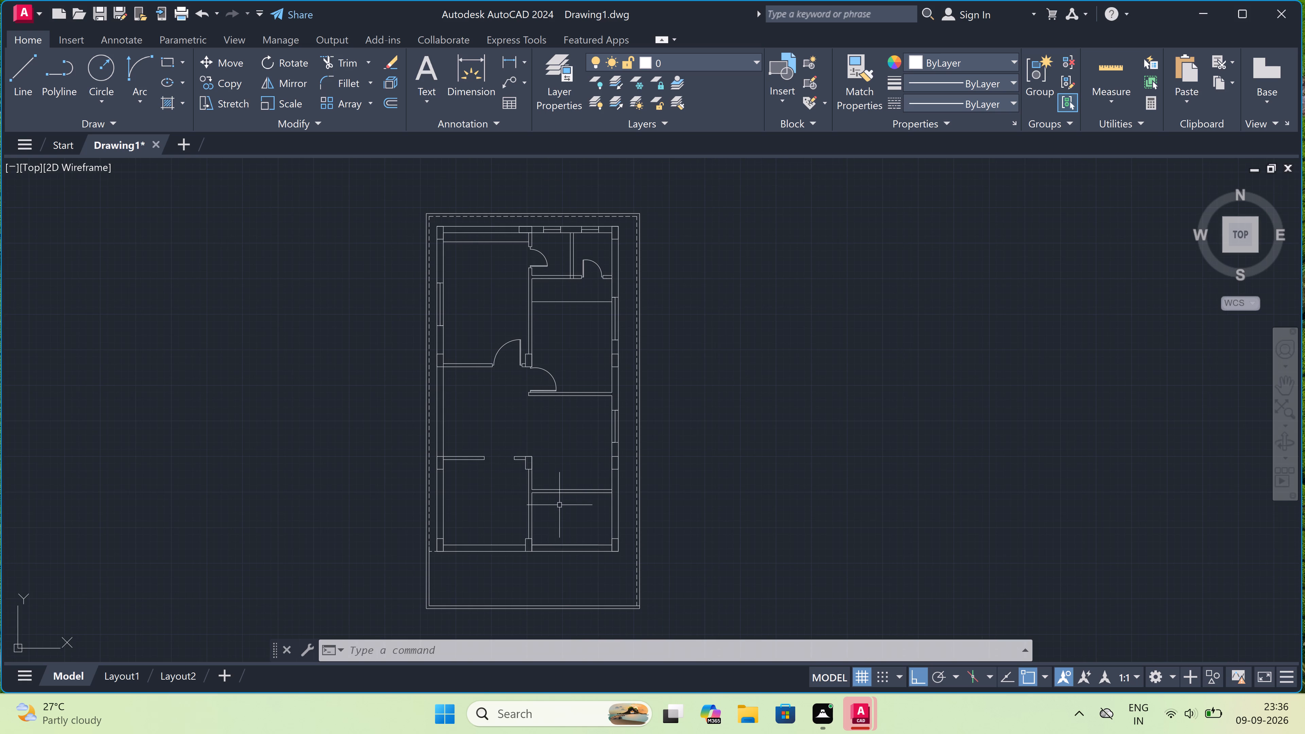
scroll(585, 500, up, 3)
scroll(584, 436, up, 1)
scroll(584, 436, down, 1)
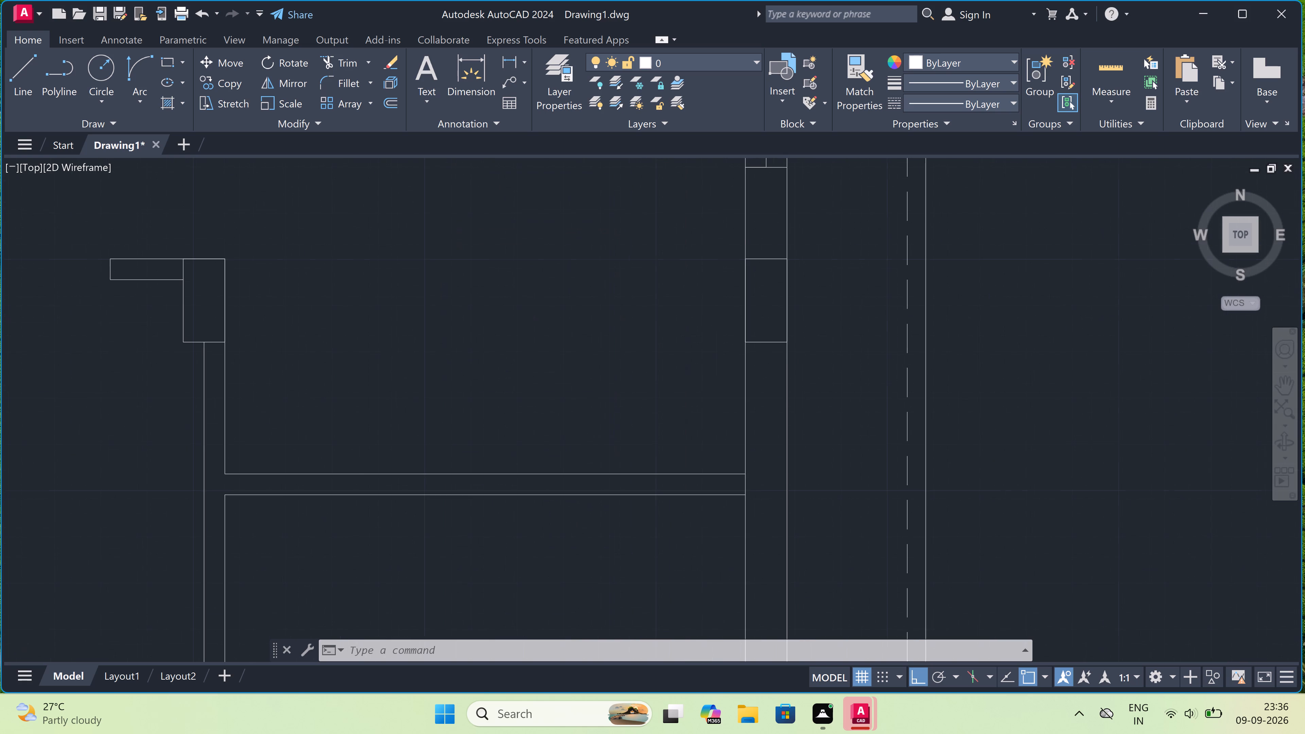
text(l)
key(space)
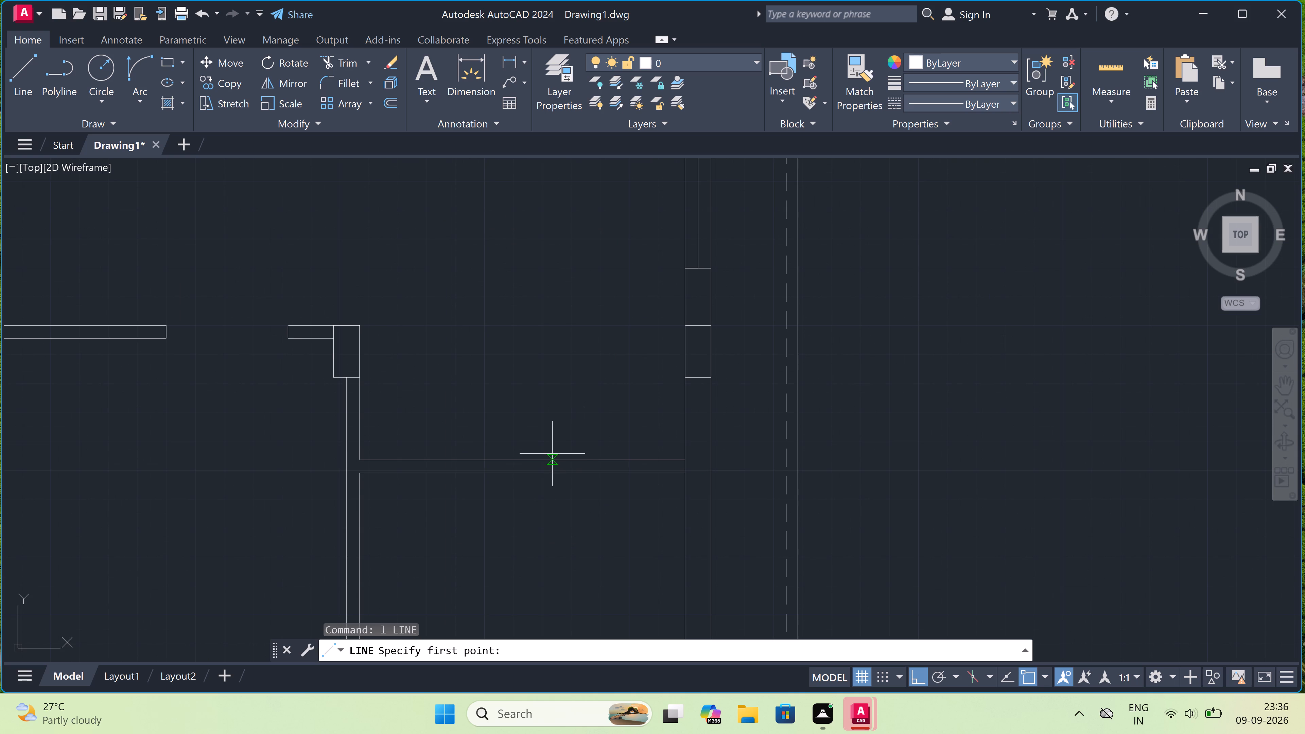
click(537, 459)
click(534, 475)
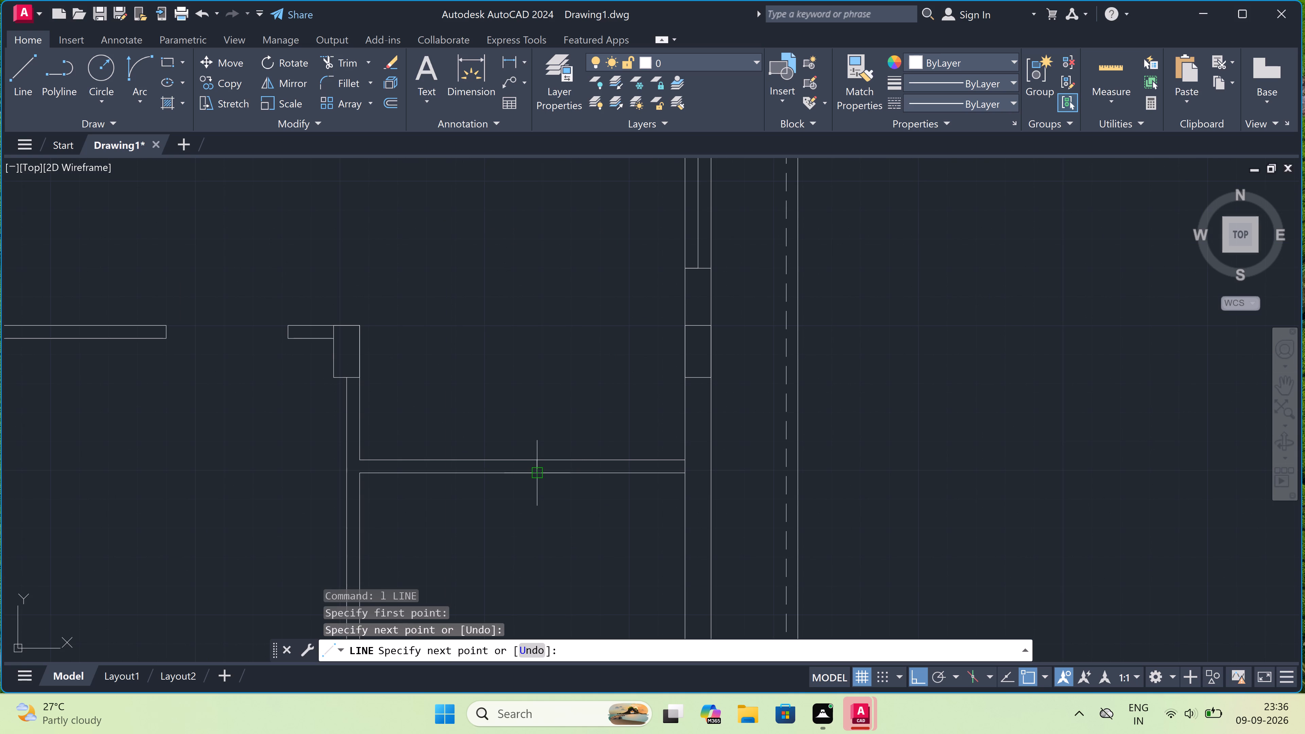
key(Escape)
Draw a second short vertical line across the southeast room's north partition, close to the east wall, joining its two faces.
key(space)
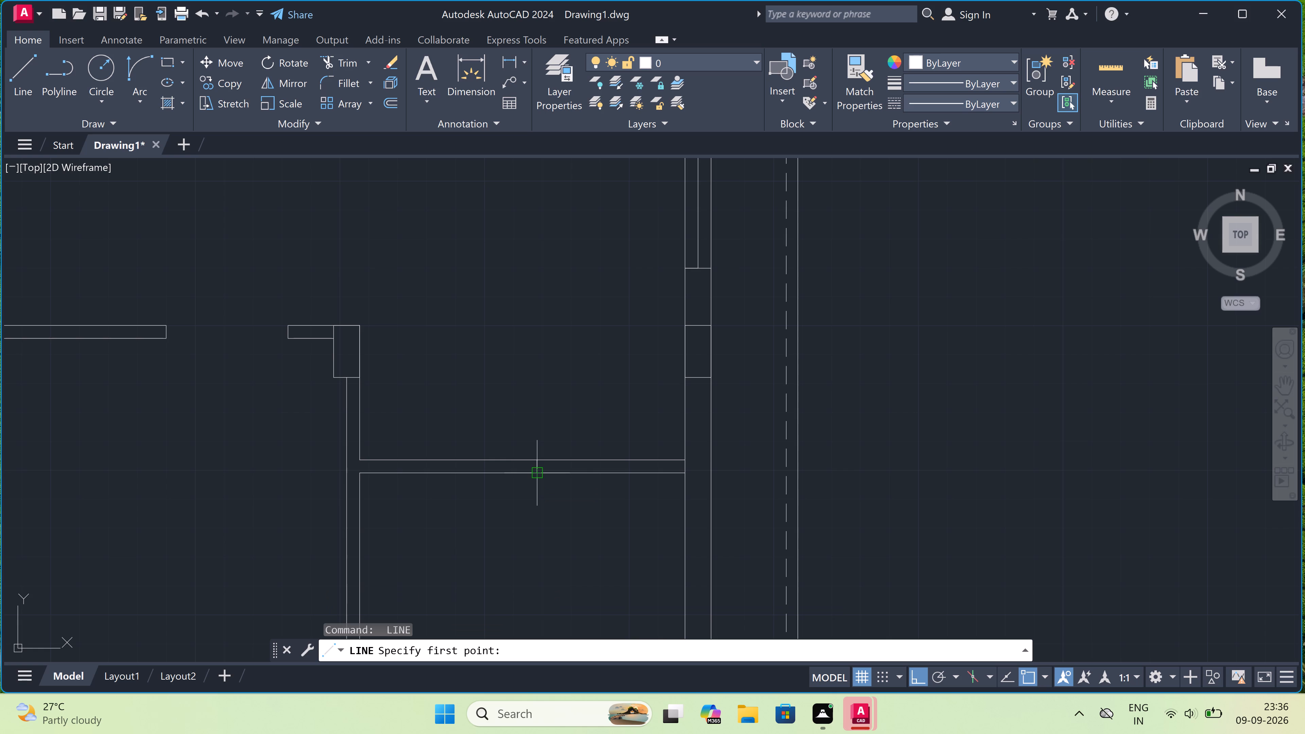
scroll(661, 465, up, 3)
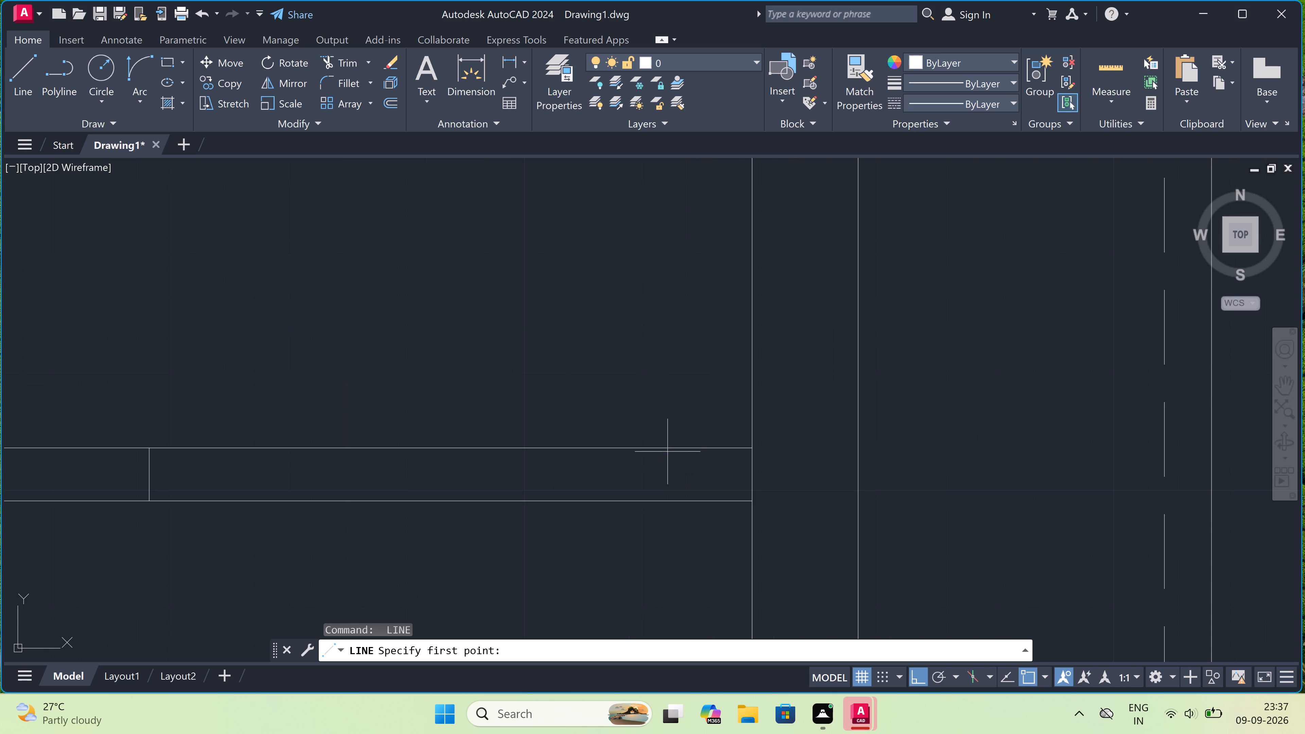
click(668, 445)
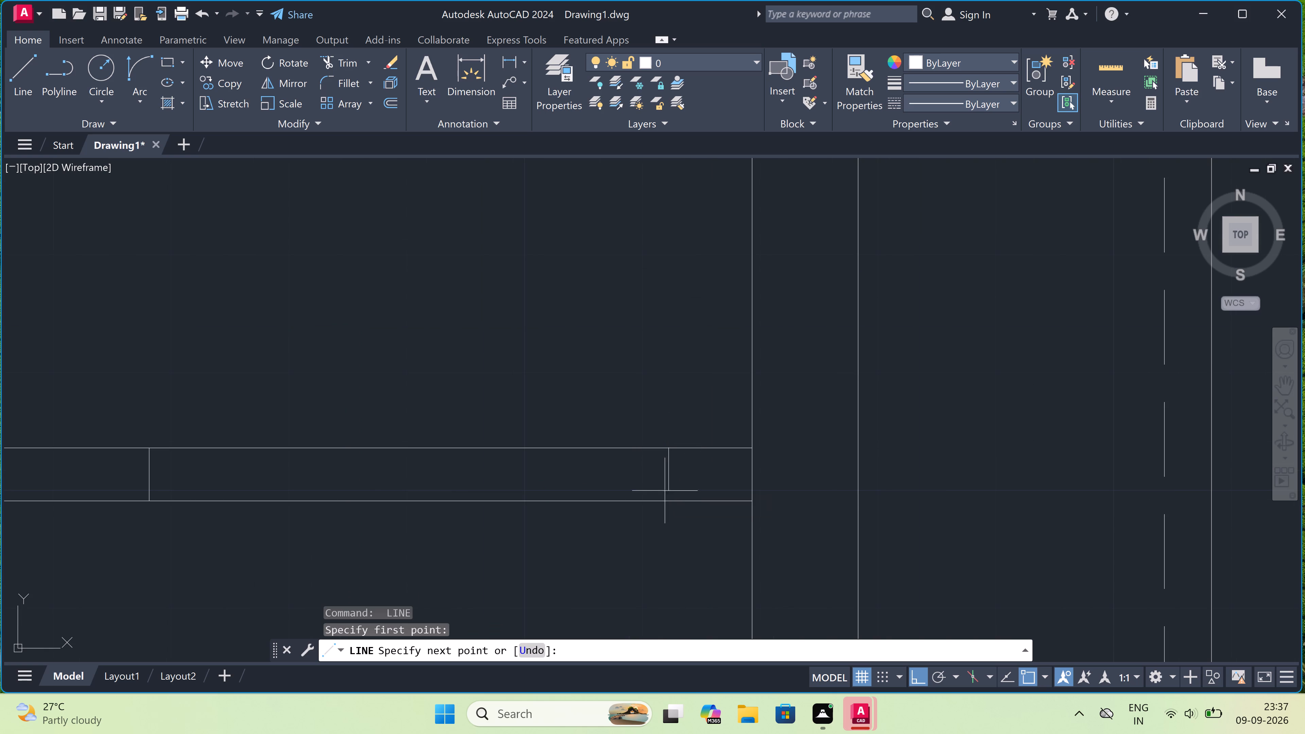
click(671, 511)
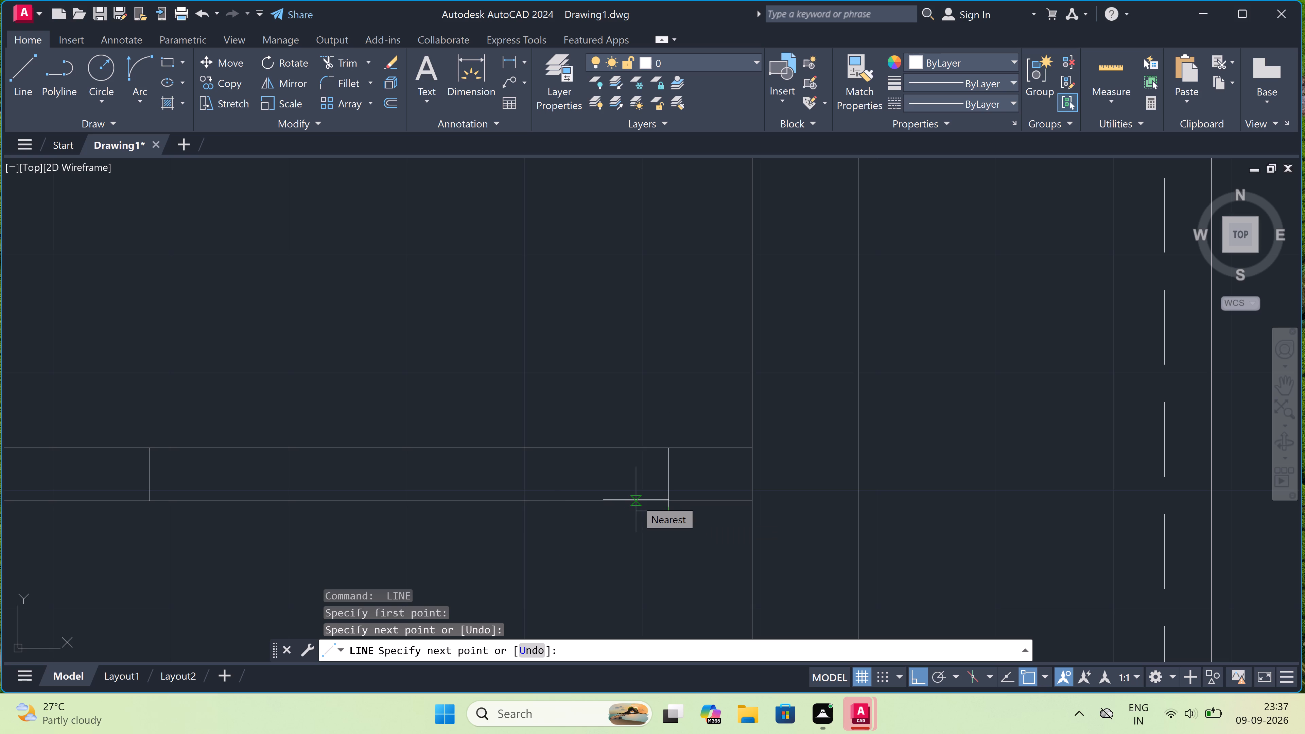
key(ctrl+z)
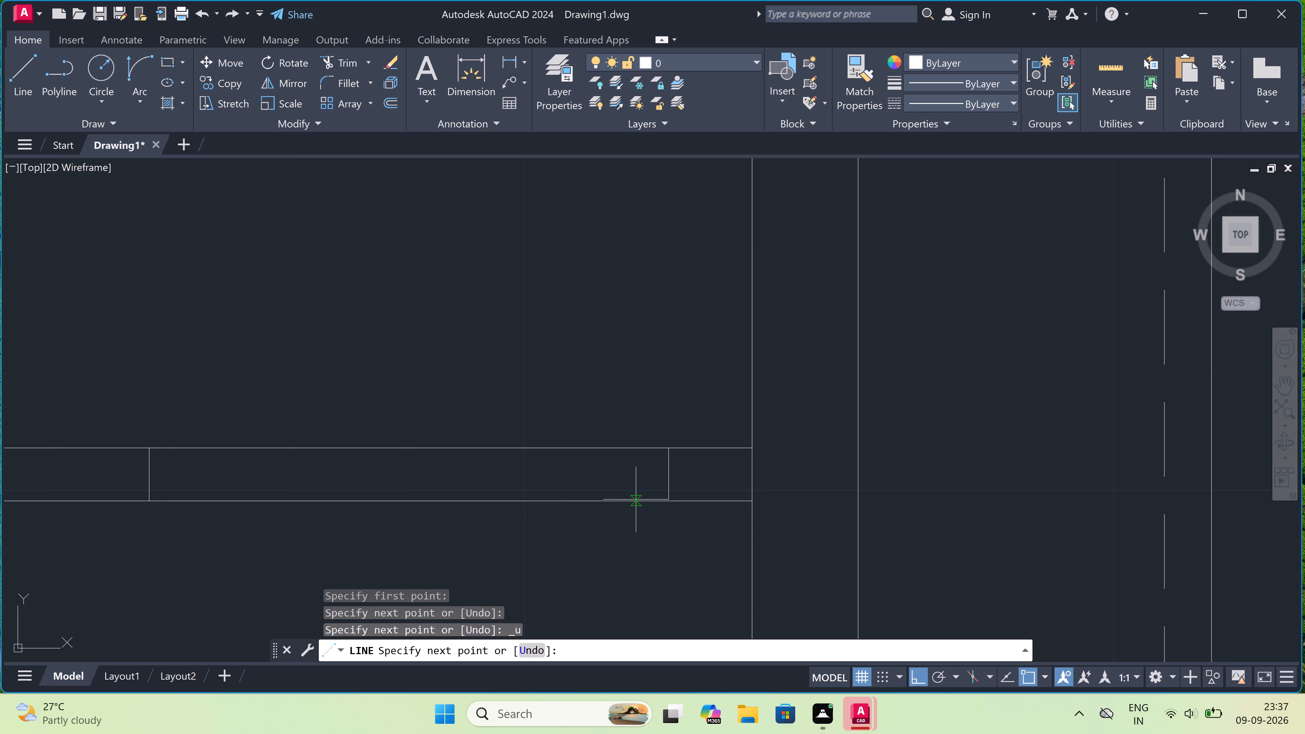
scroll(670, 486, up, 1)
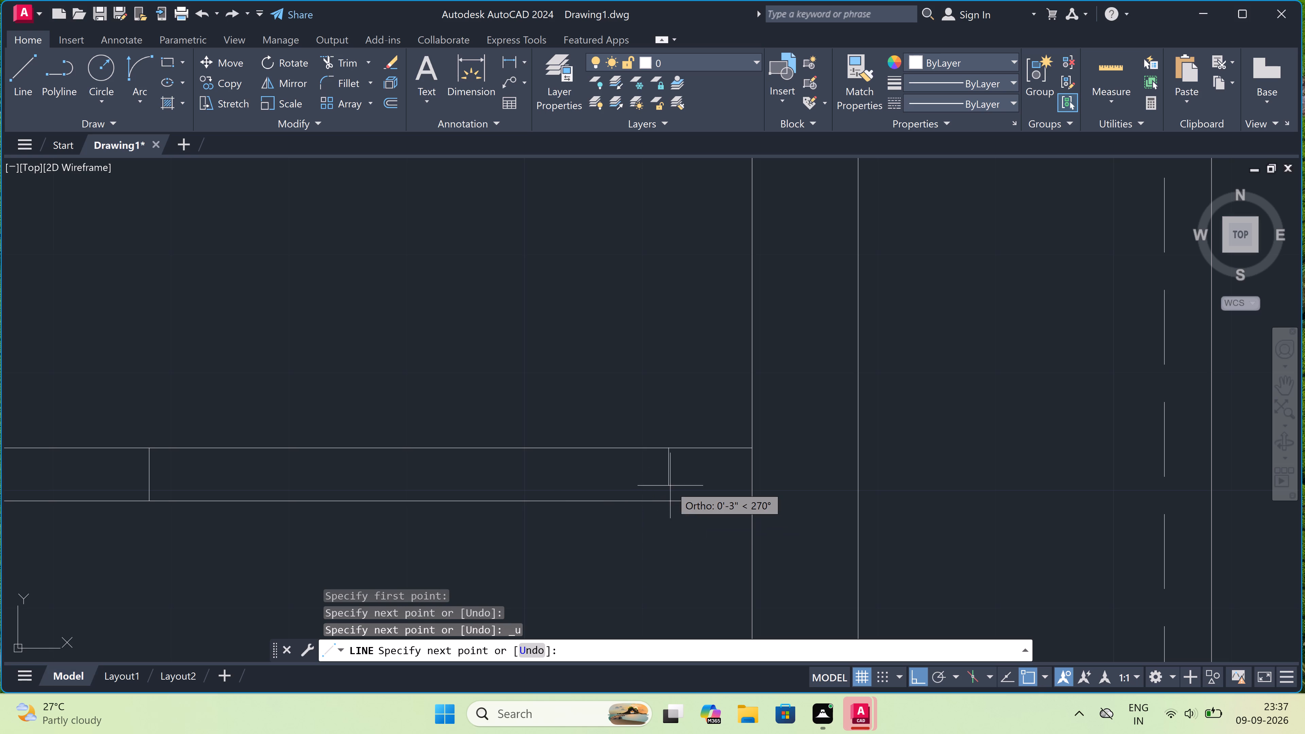
scroll(670, 486, up, 1)
click(665, 526)
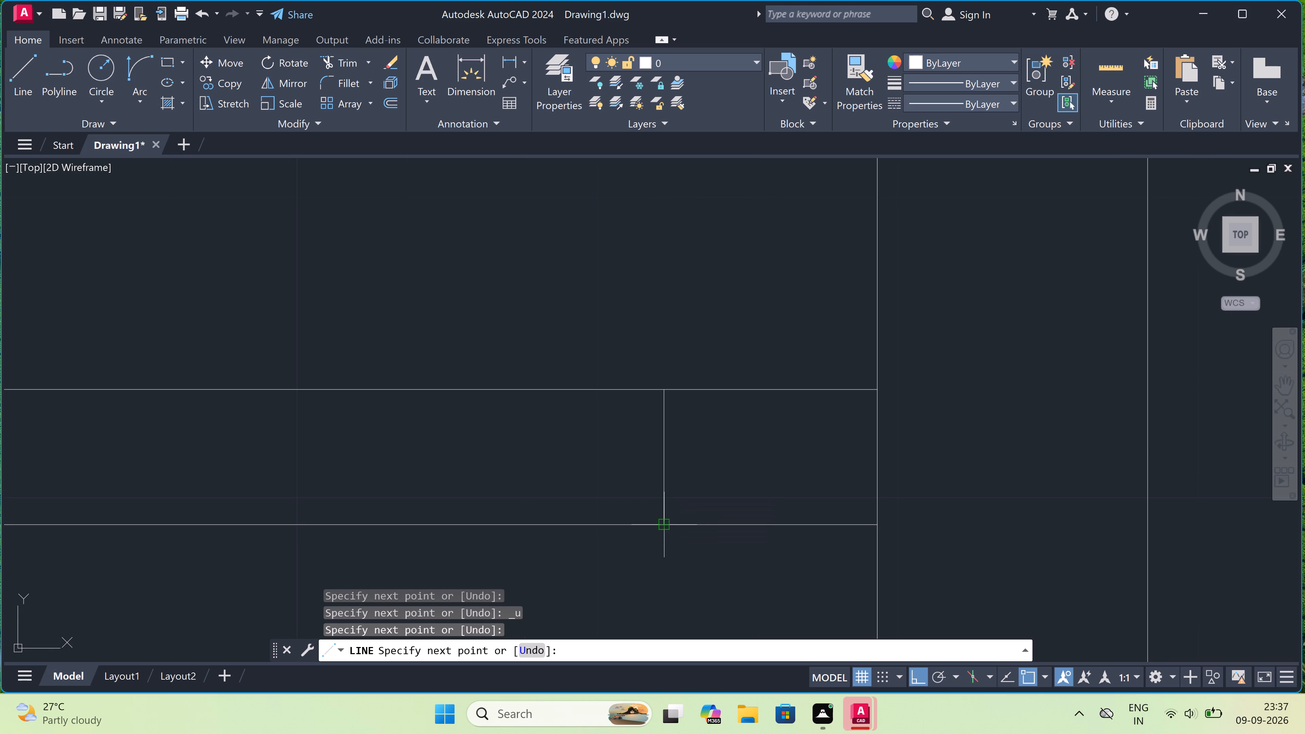
key(Escape)
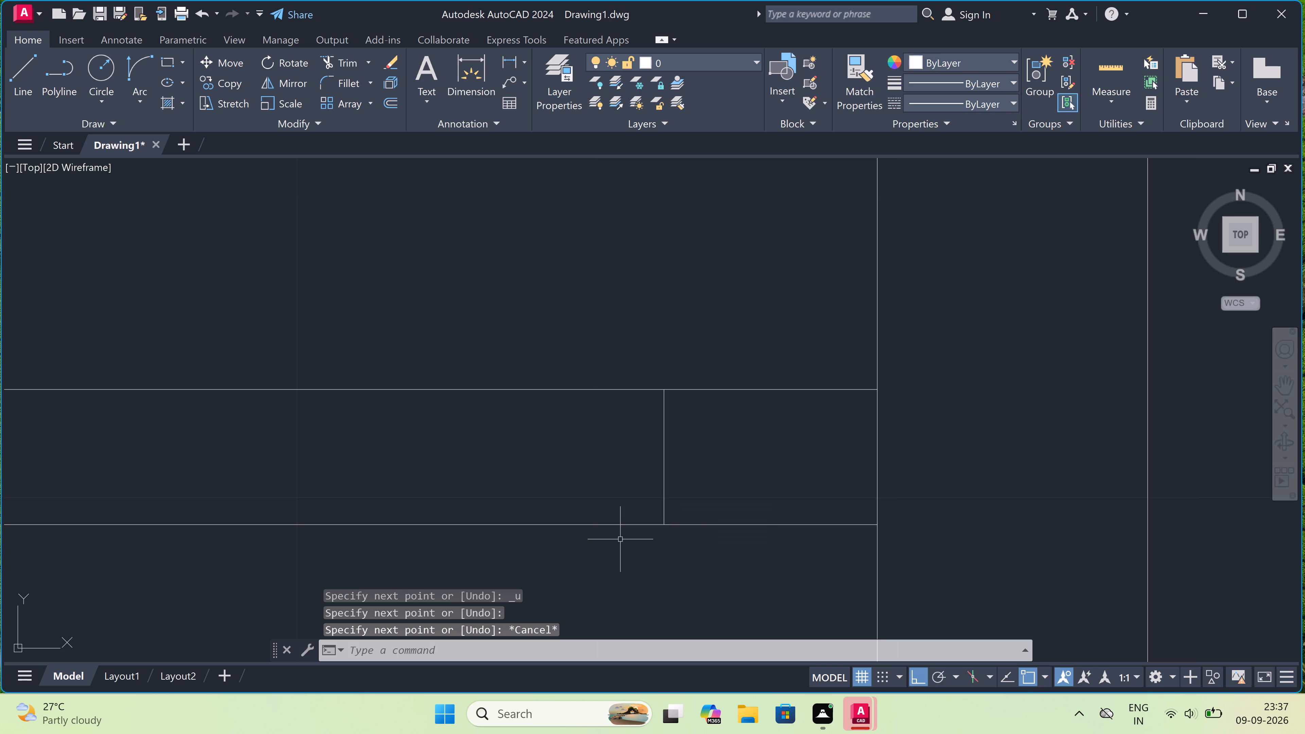
Trim away both faces of the southeast room's north partition between the two short vertical lines to open a doorway.
text(tr)
key(space)
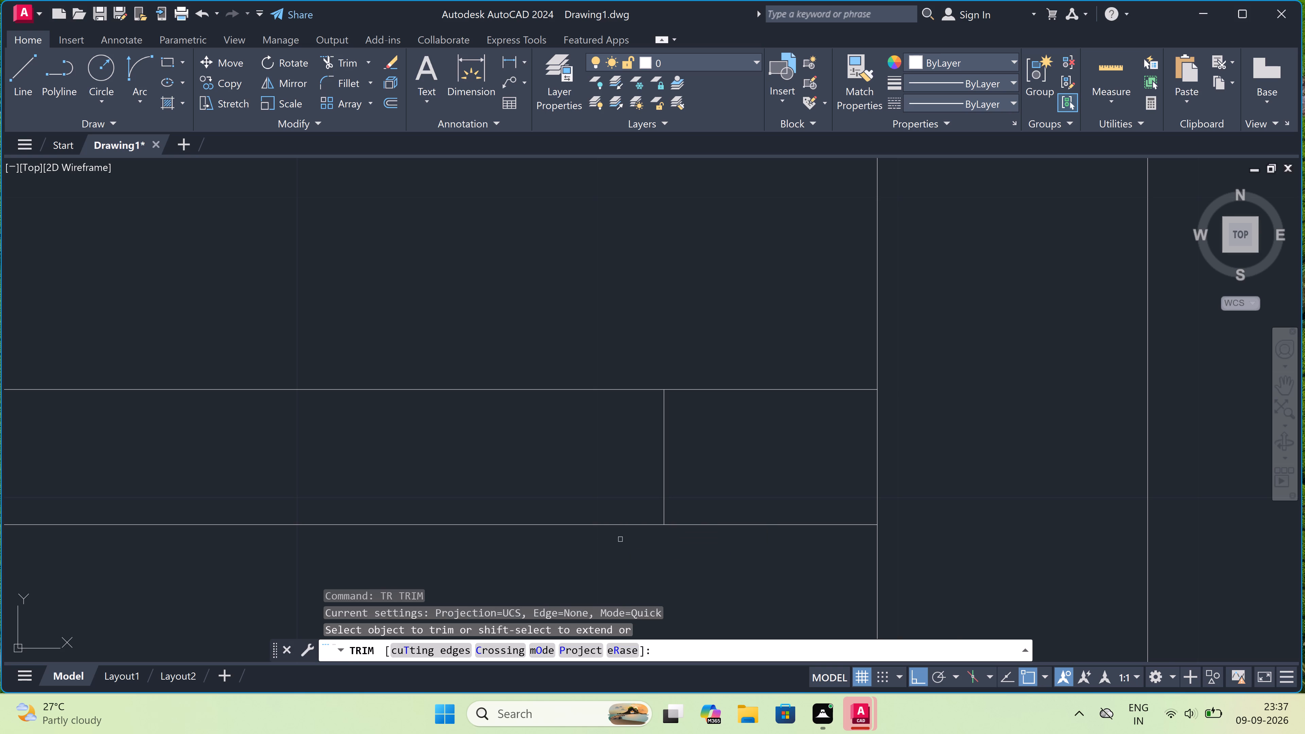
scroll(603, 526, down, 3)
drag(532, 553, 532, 530)
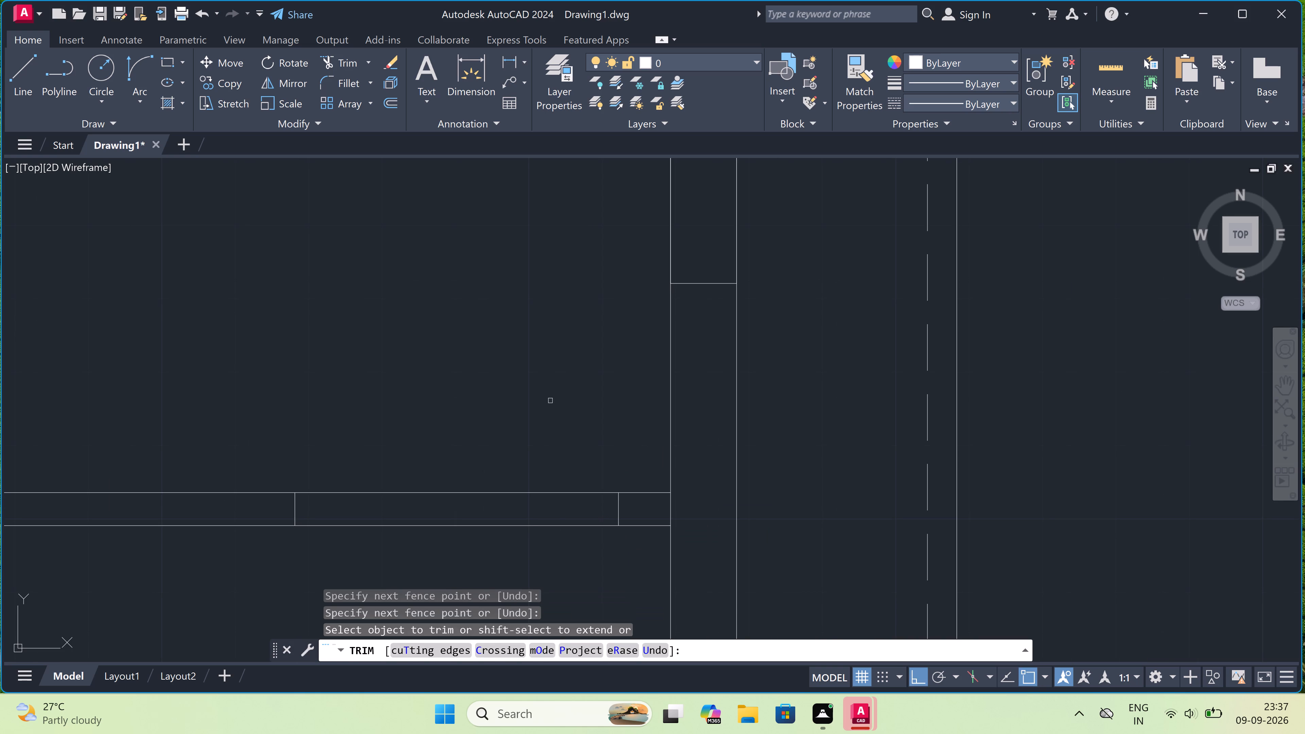
drag(550, 401, 548, 411)
drag(544, 425, 542, 438)
drag(472, 553, 472, 552)
drag(472, 552, 486, 501)
click(508, 400)
scroll(508, 400, down, 5)
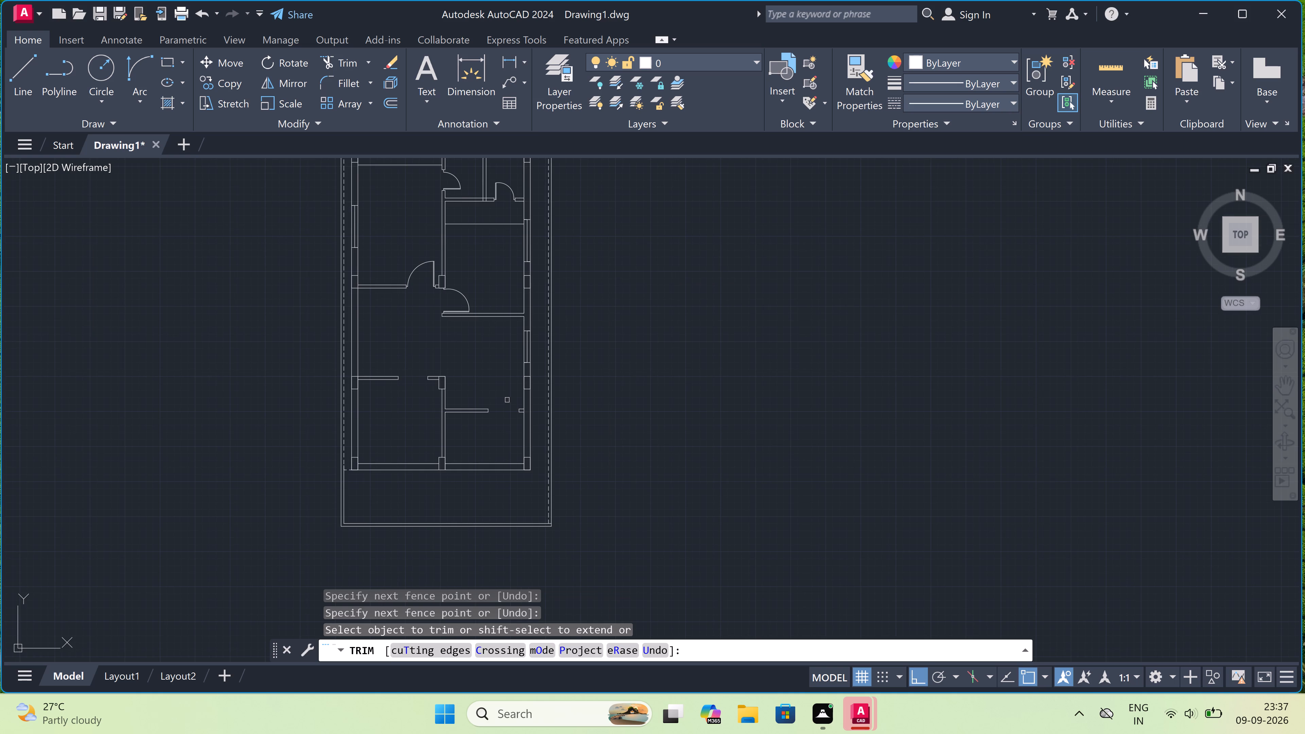
scroll(463, 387, up, 4)
key(Escape)
Draw a window about 2'-11" long in the partition west of the new doorway, with two end lines and a centre line.
text(l)
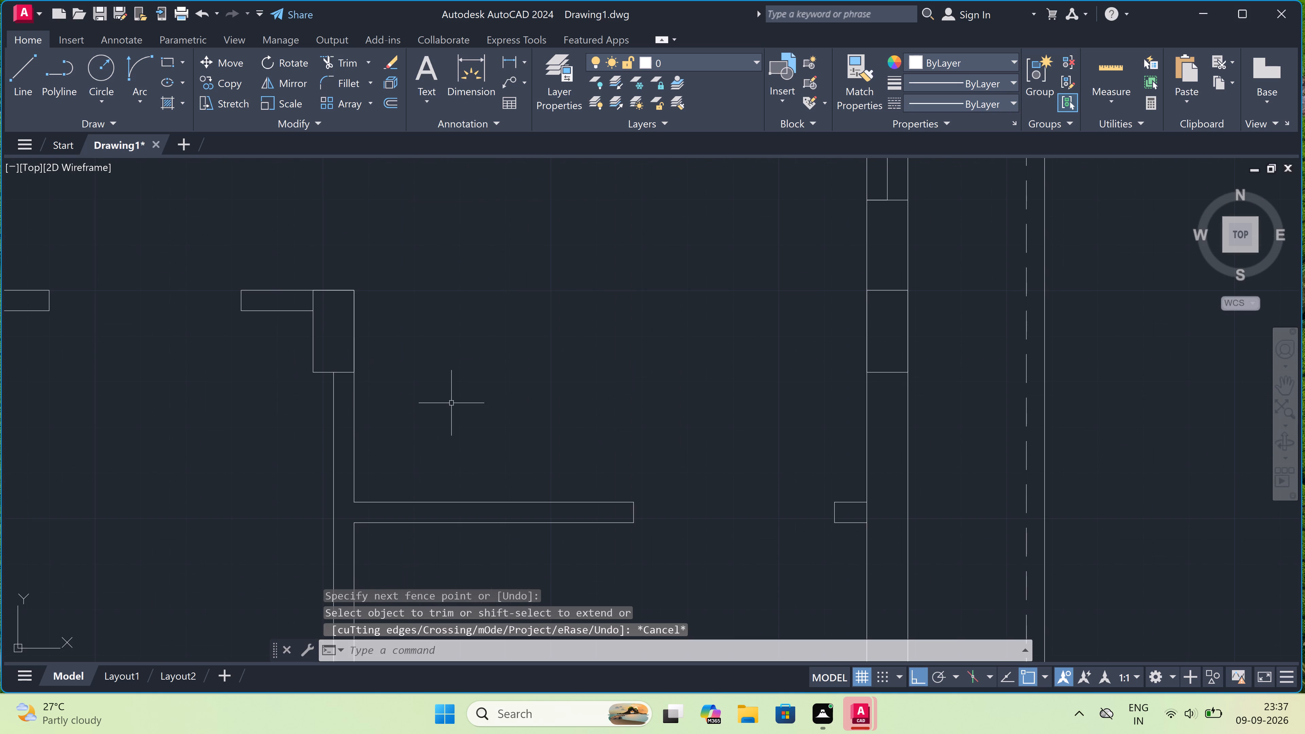
key(space)
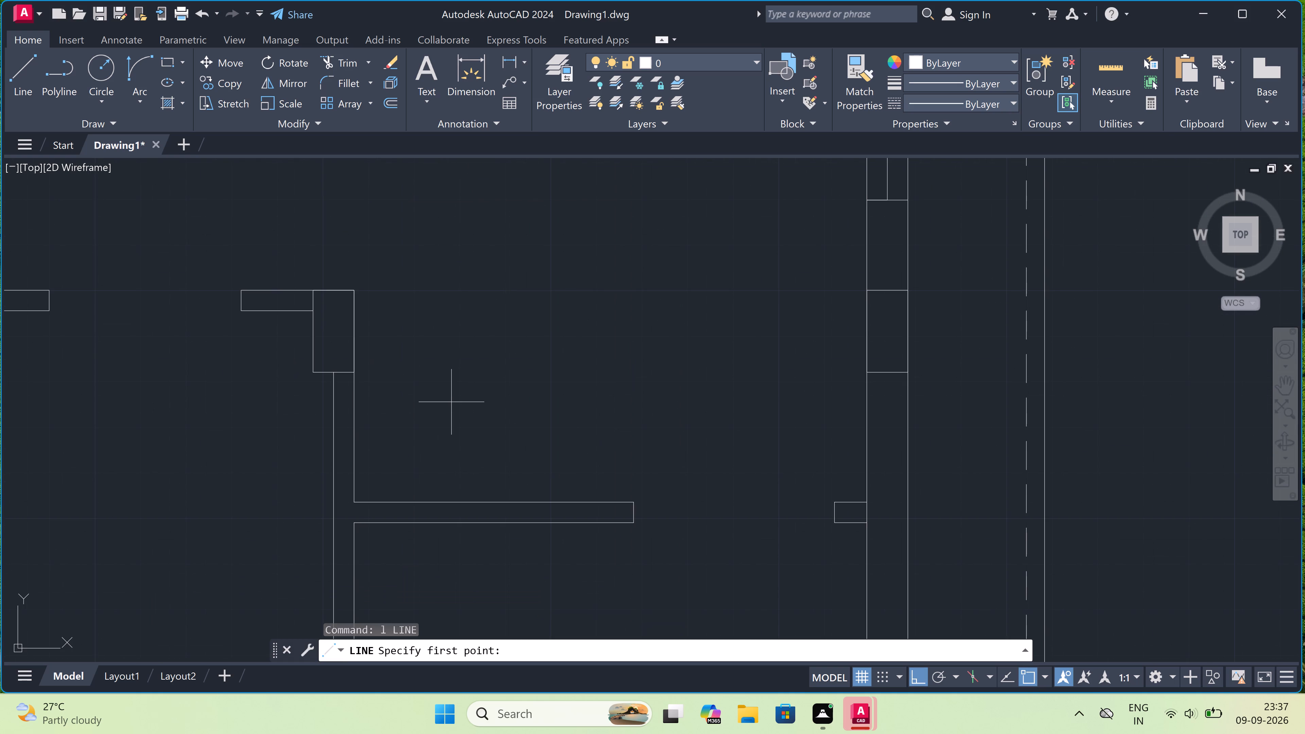
scroll(412, 493, up, 1)
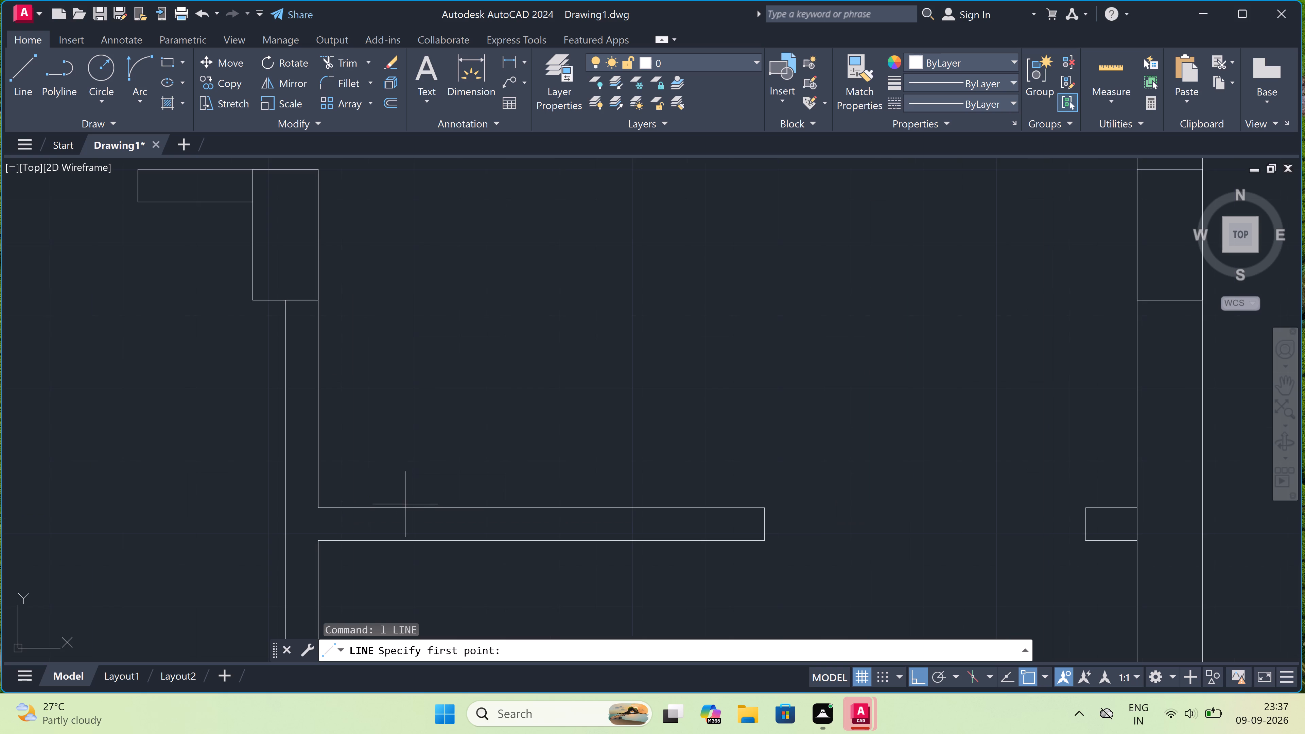
click(403, 508)
click(402, 538)
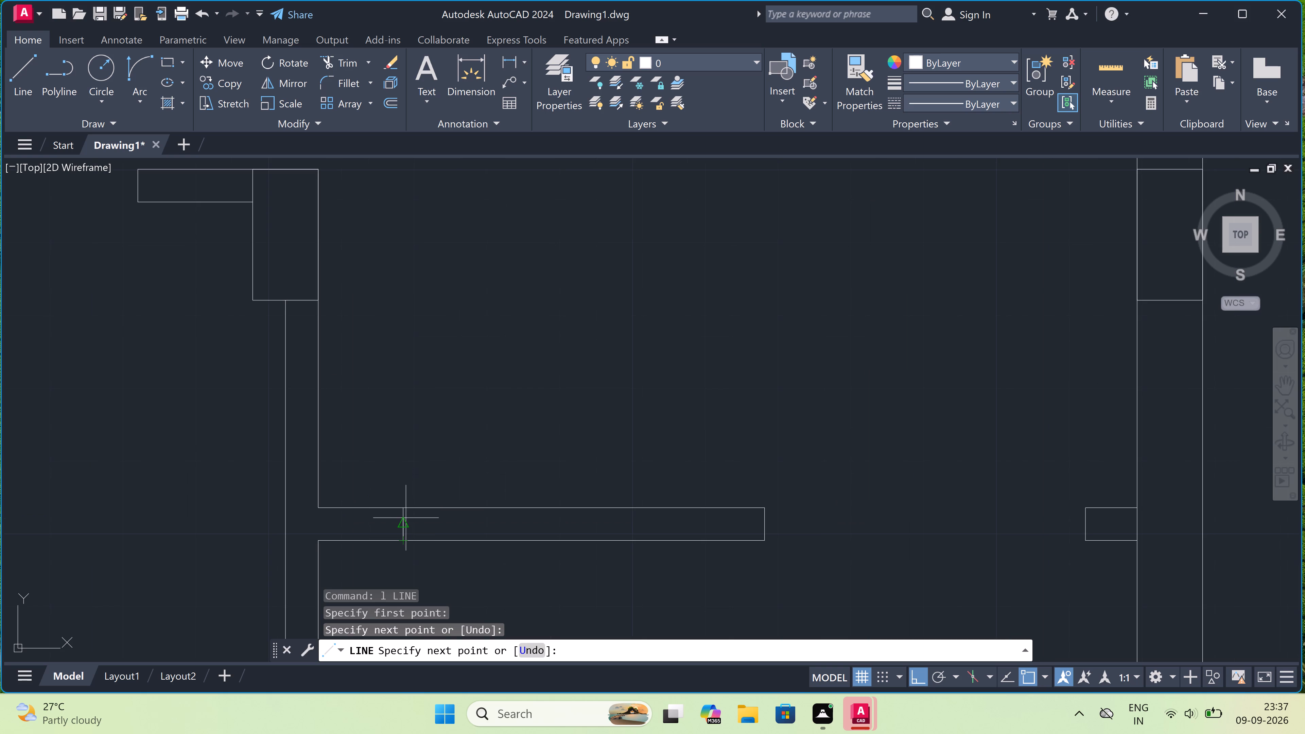
drag(406, 521, 424, 527)
text(5')
key(space)
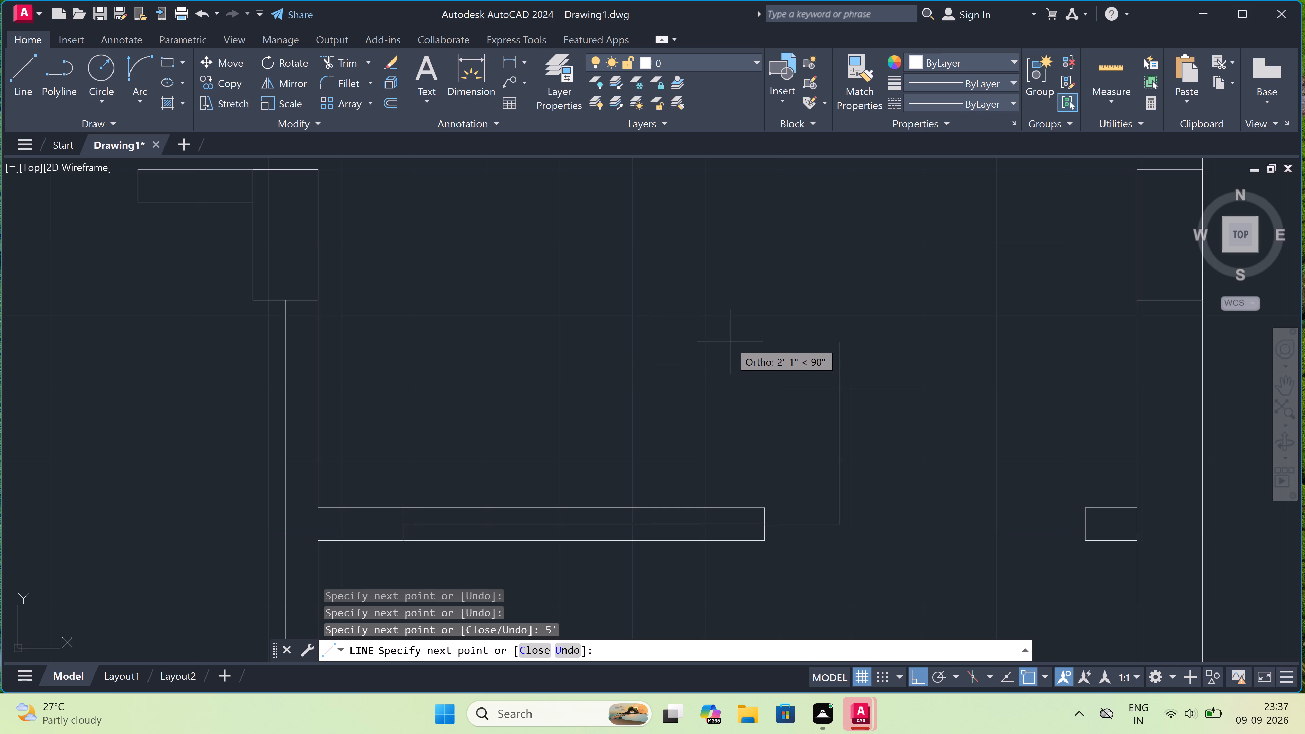
key(ctrl+z)
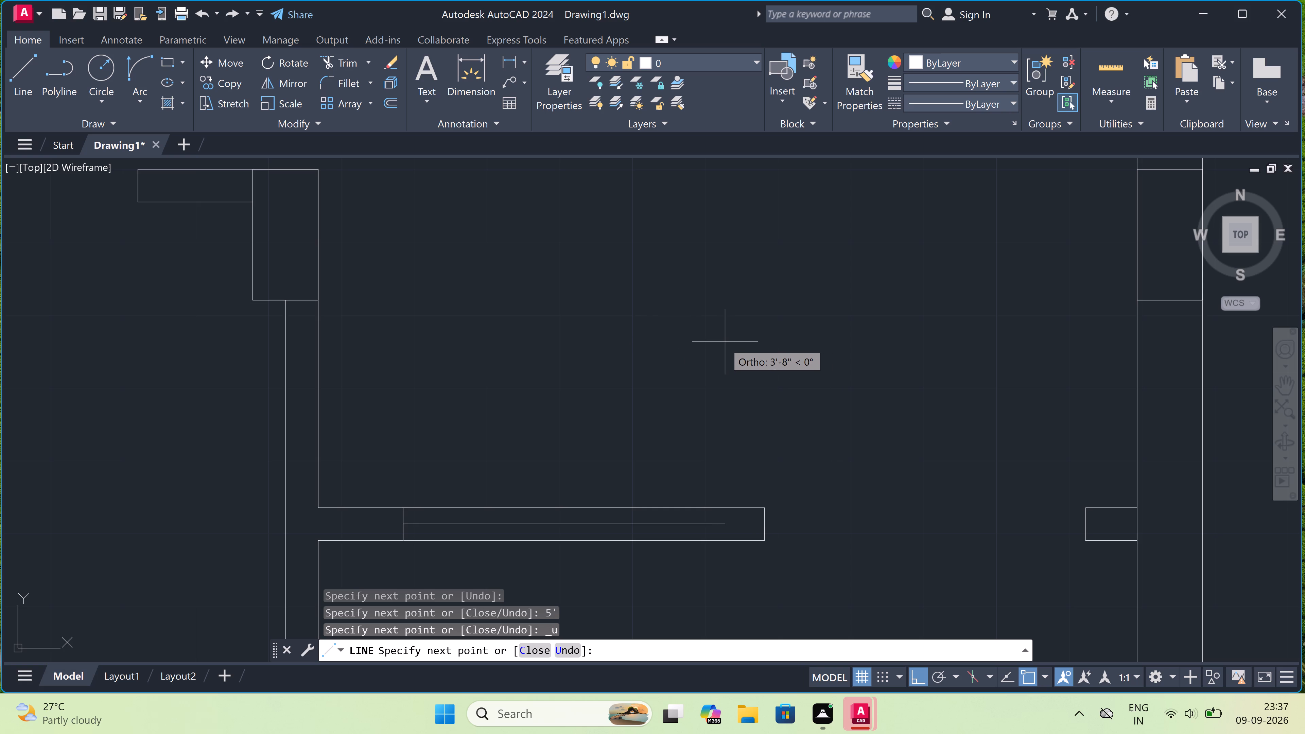
click(661, 523)
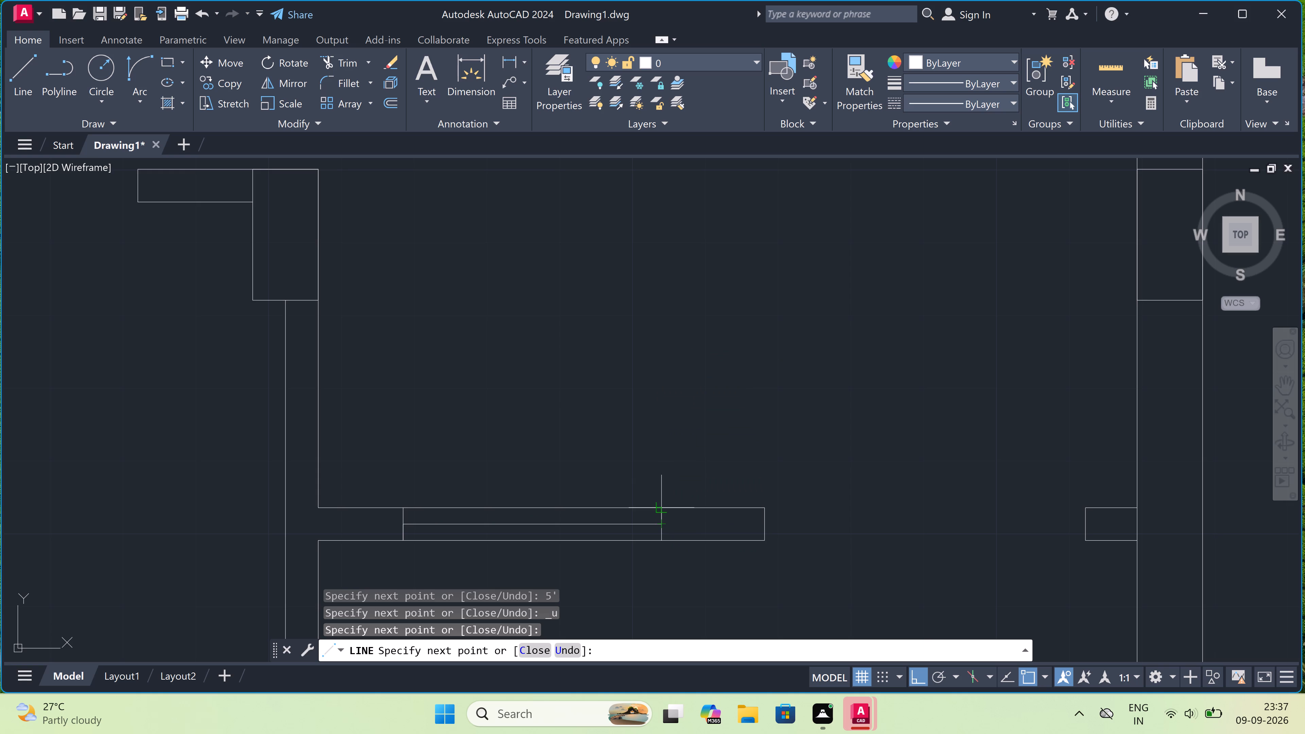
double_click(661, 506)
click(663, 541)
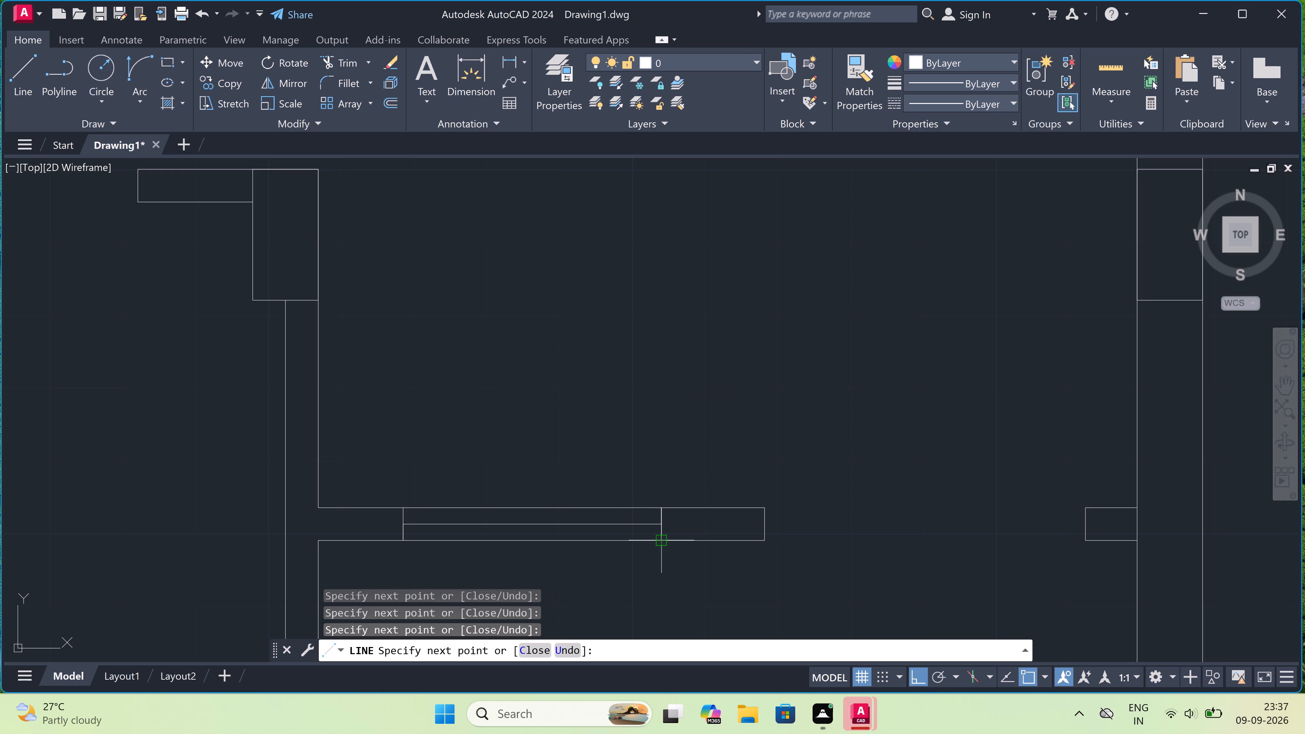
key(Escape)
Draw a window about 4'-8" long in the southwest room's south wall, with two end lines and a centre line.
scroll(687, 460, down, 2)
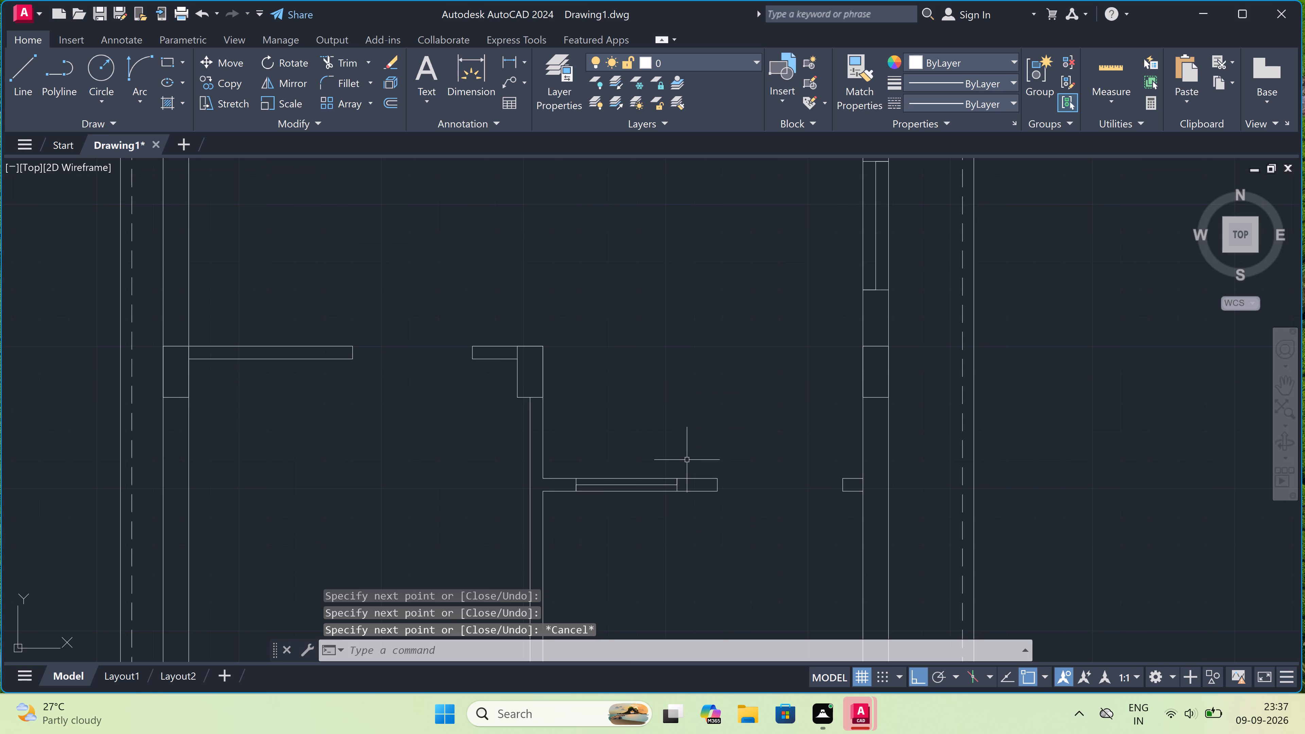
scroll(687, 454, down, 3)
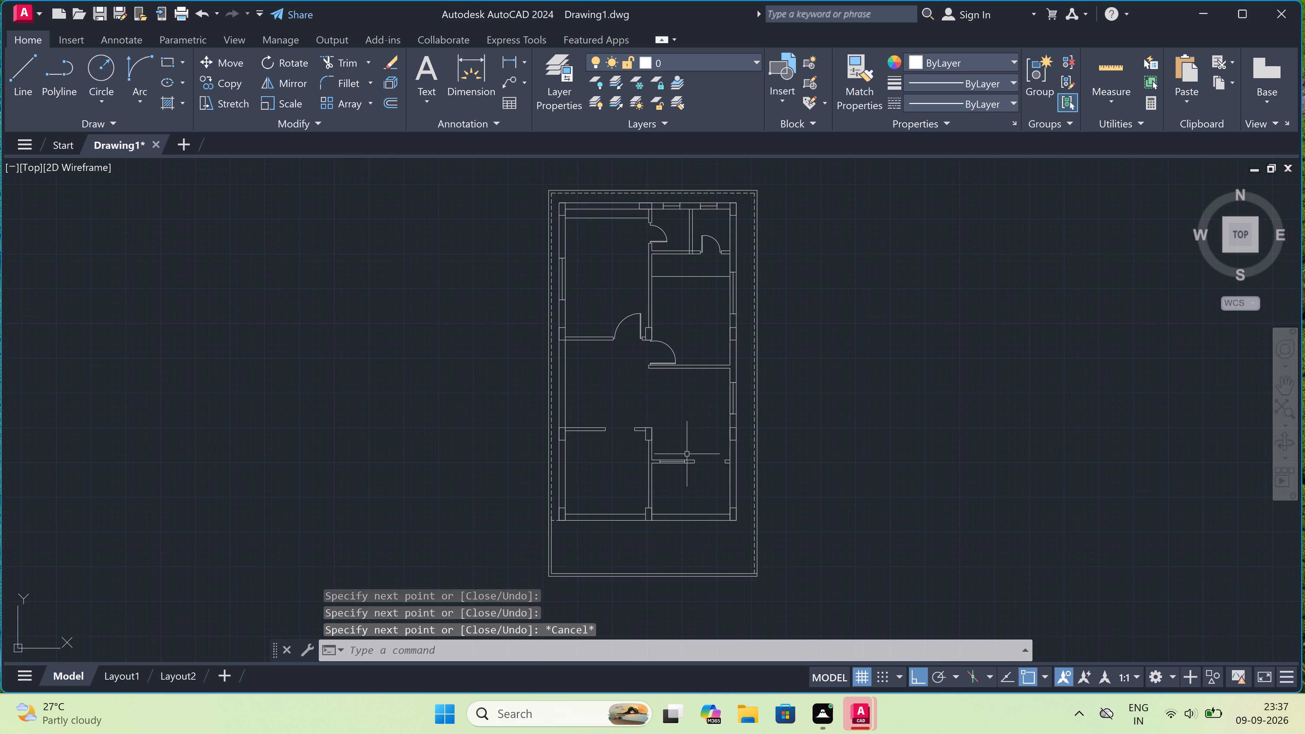
scroll(686, 454, down, 2)
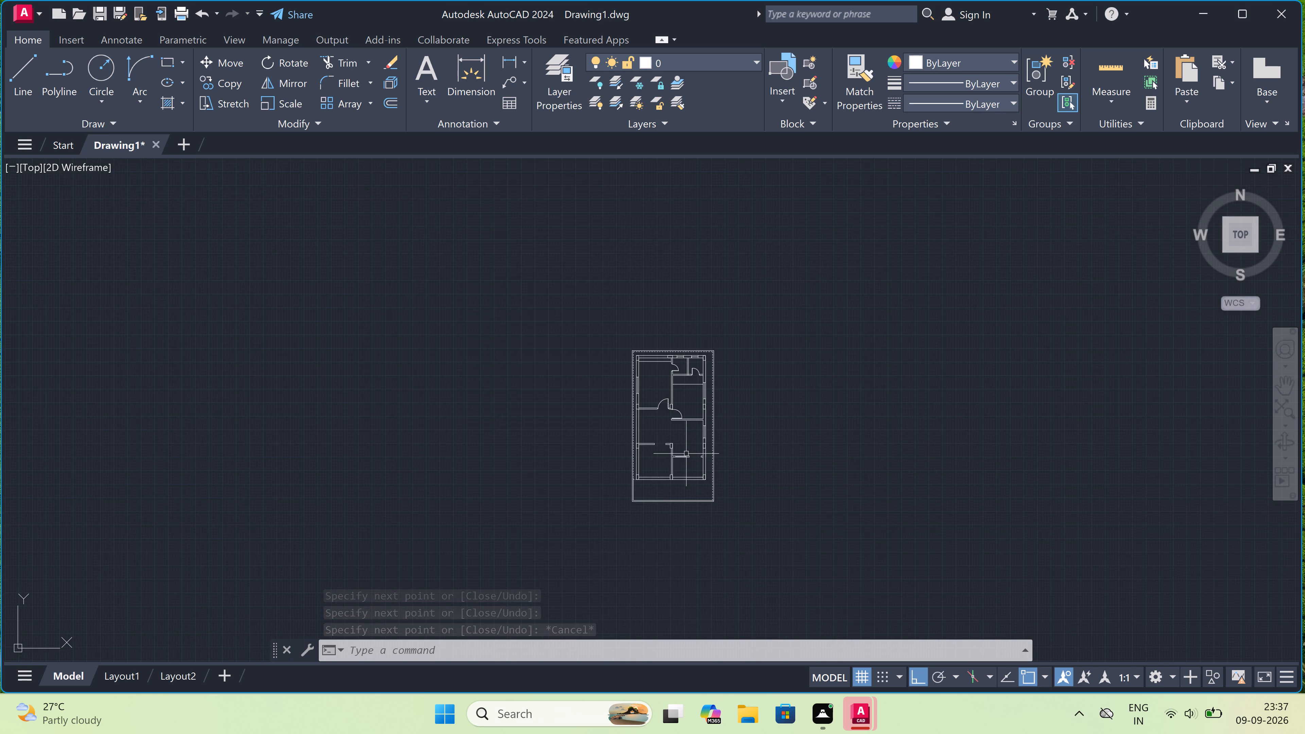
scroll(662, 471, up, 3)
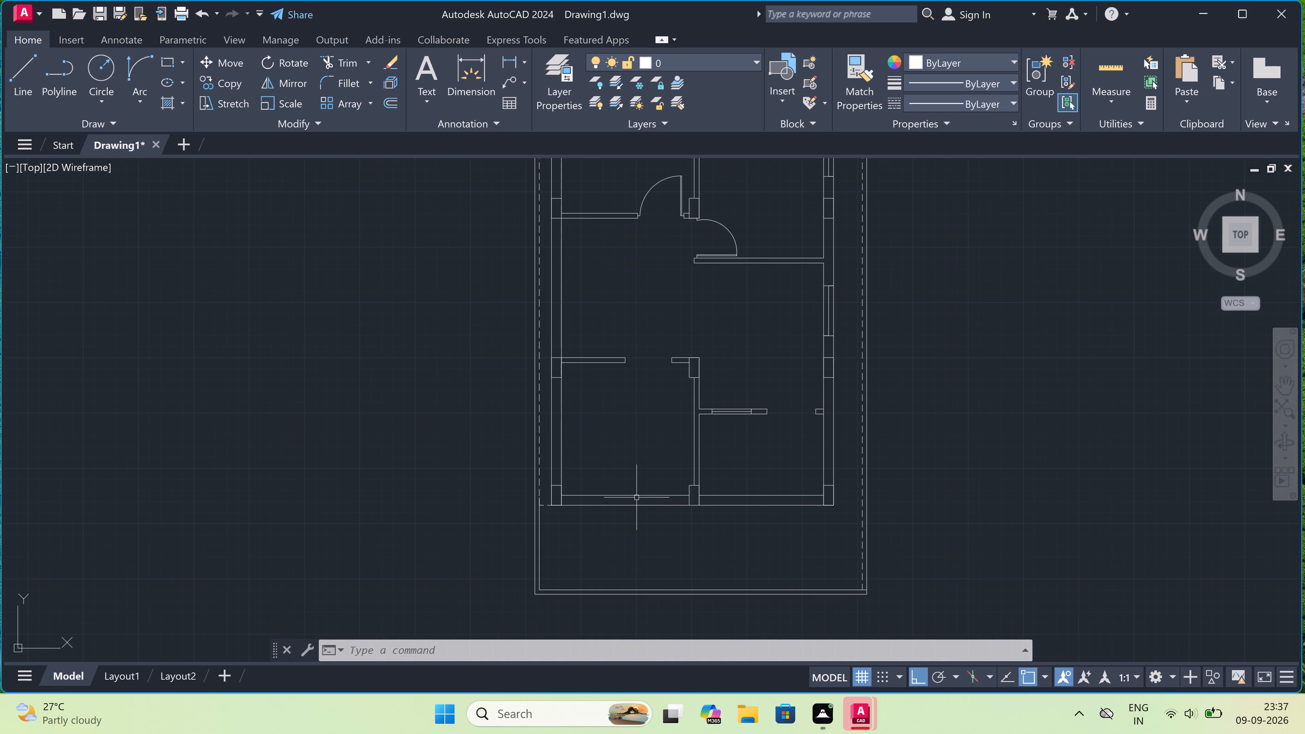
scroll(634, 478, up, 1)
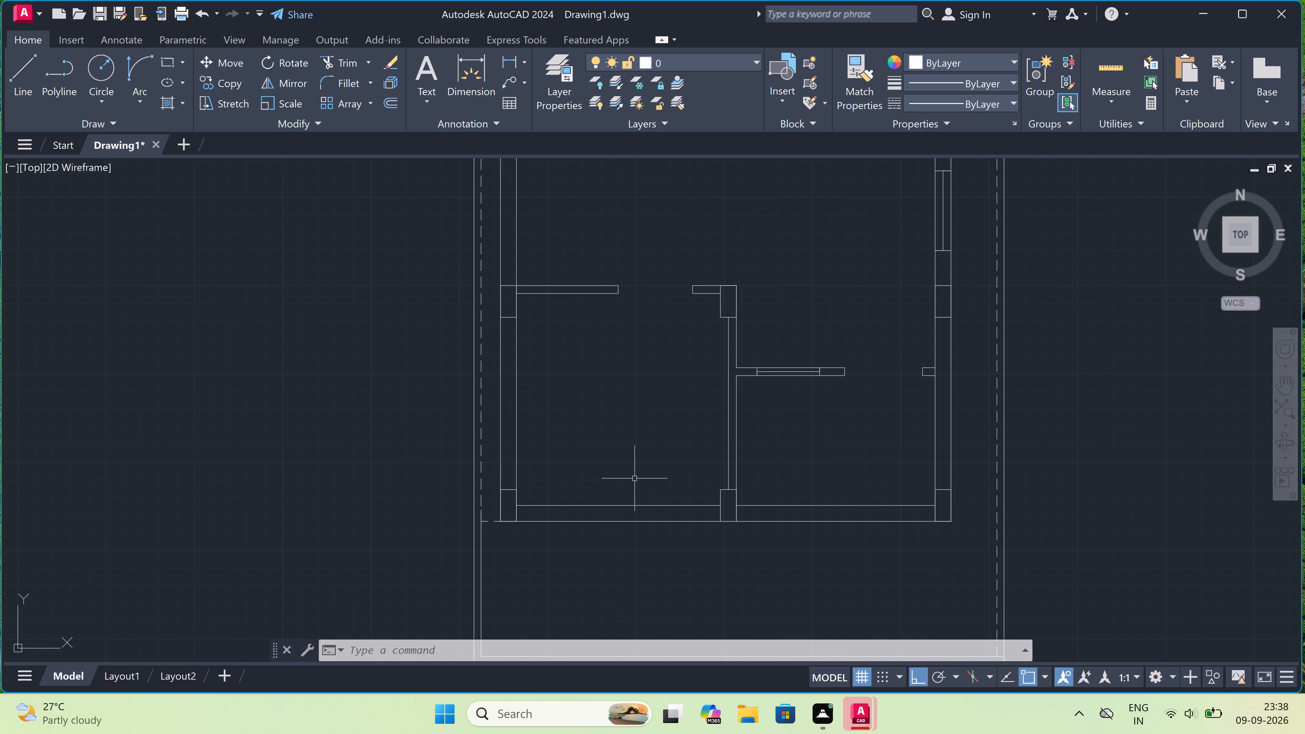
scroll(634, 478, up, 1)
text(l)
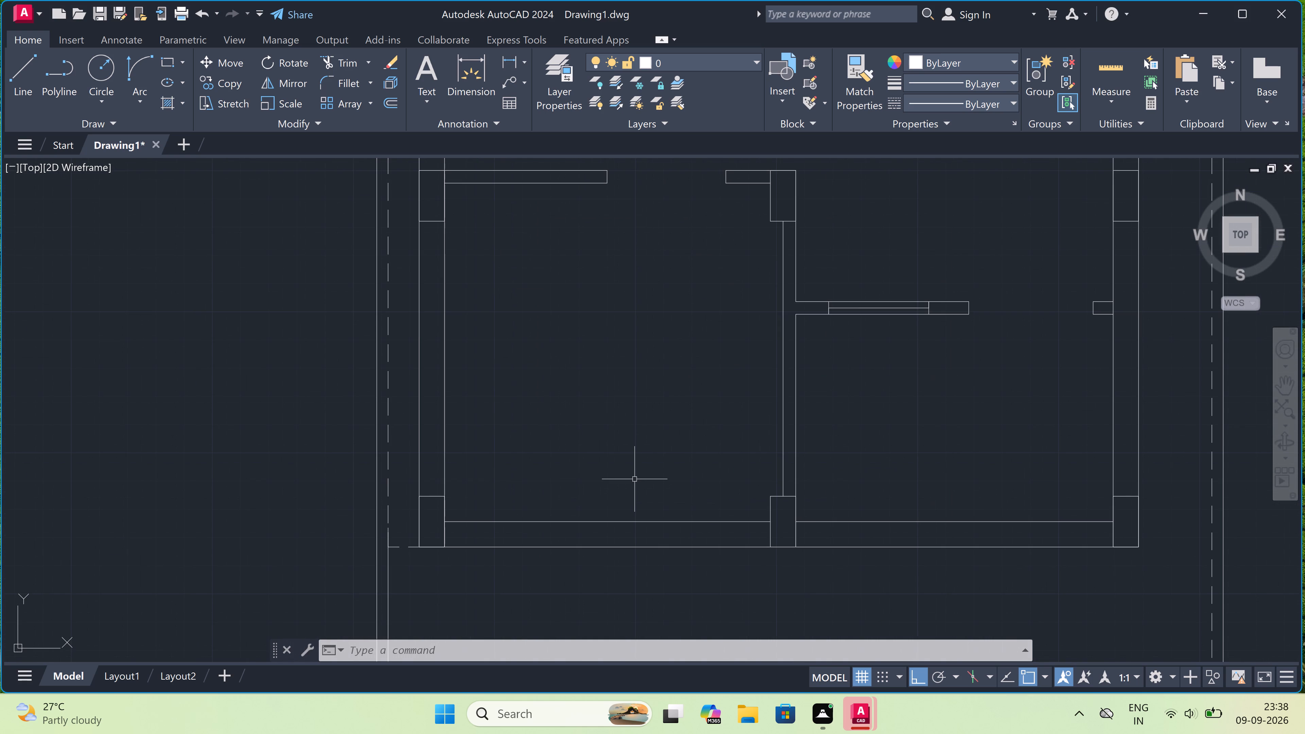
key(space)
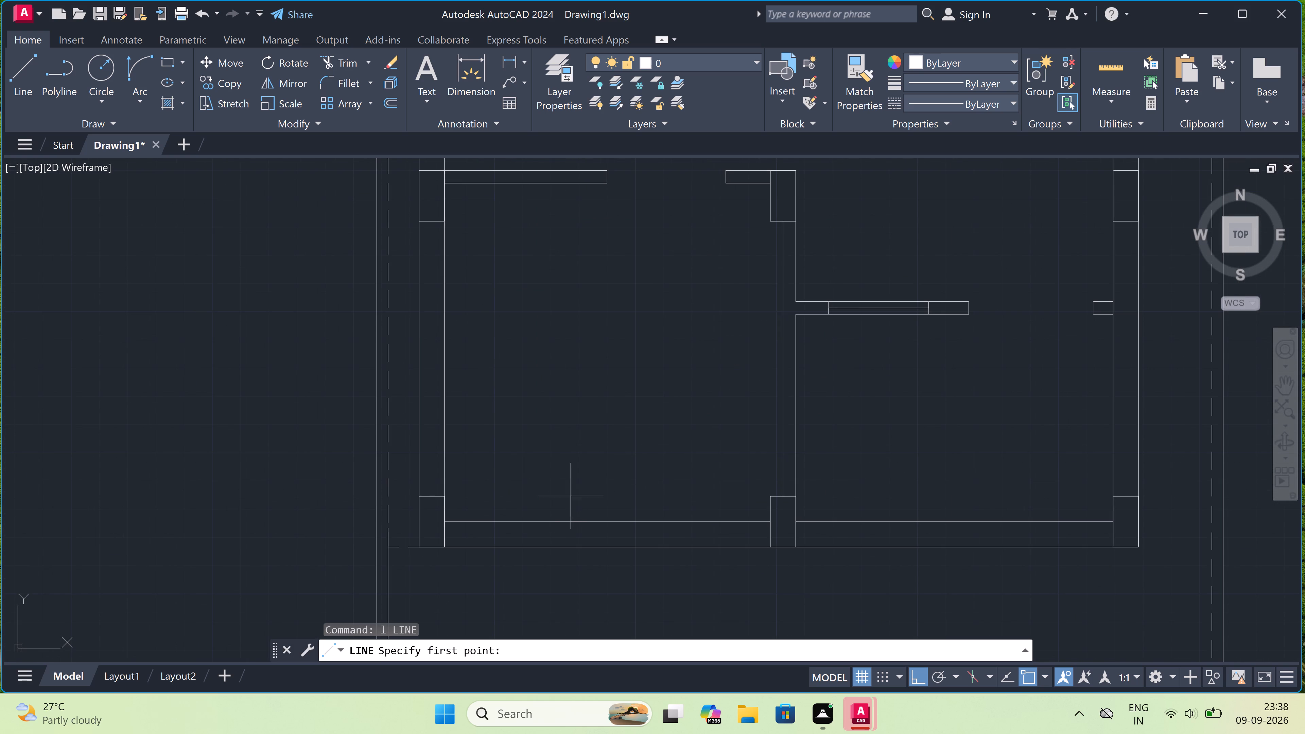
click(537, 522)
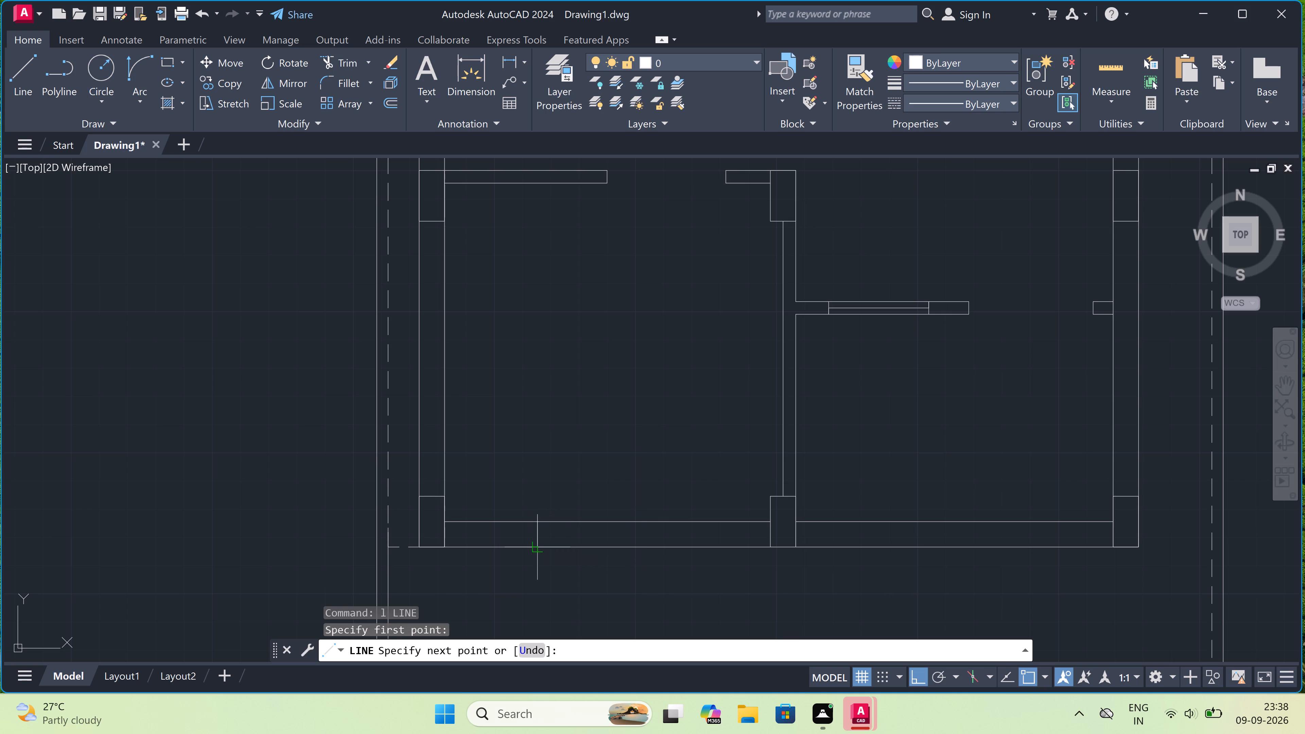
click(540, 547)
drag(541, 534, 553, 533)
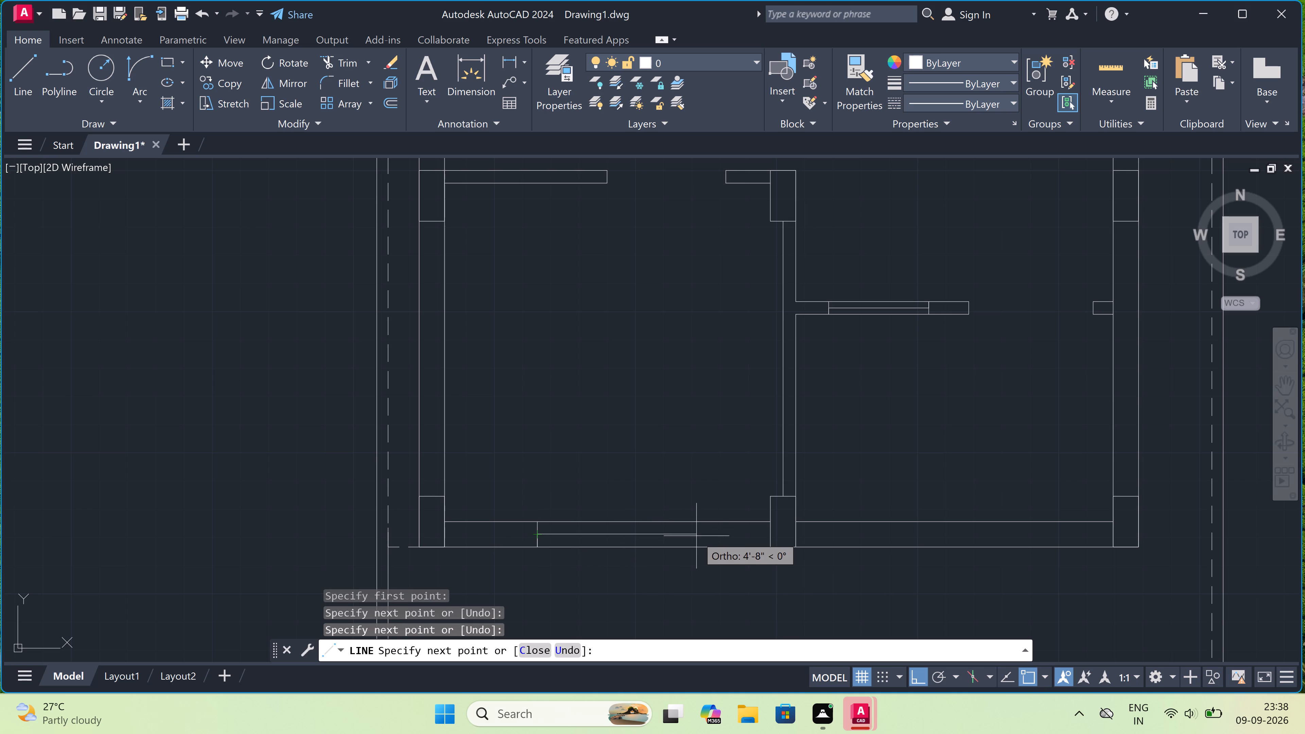
click(696, 536)
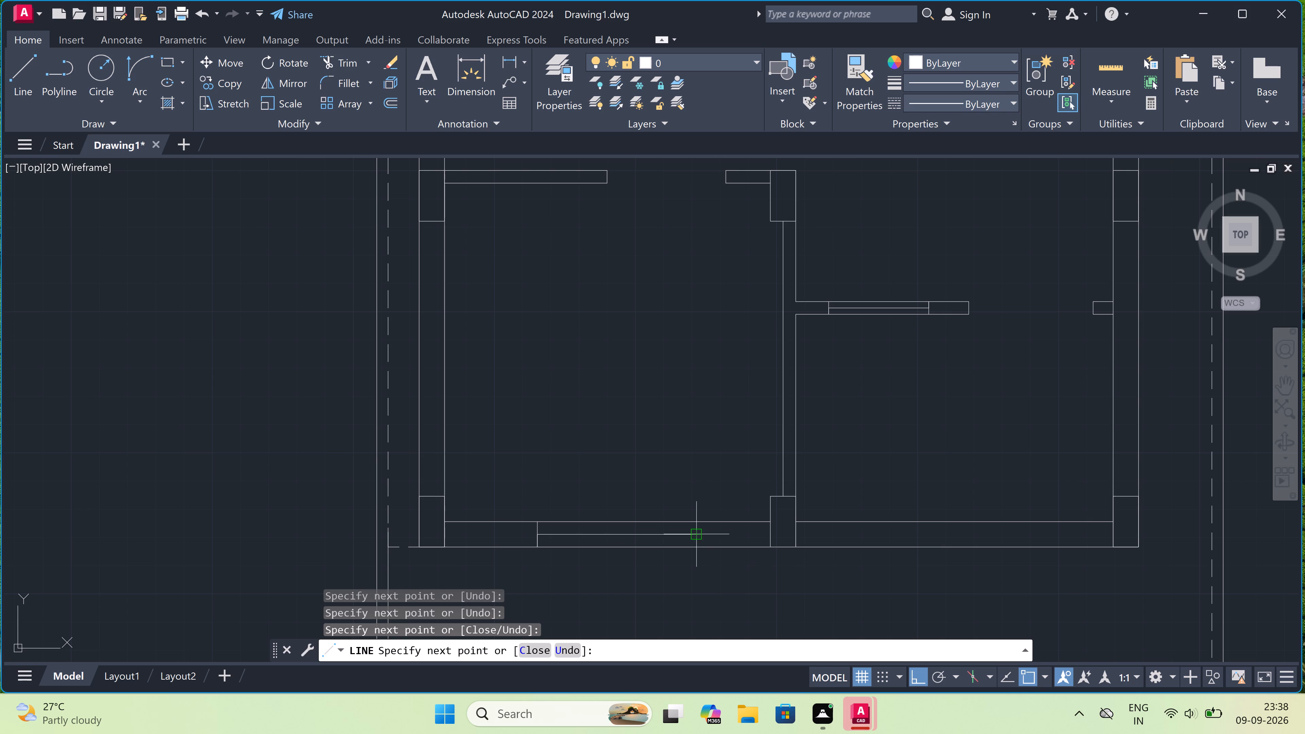
click(694, 522)
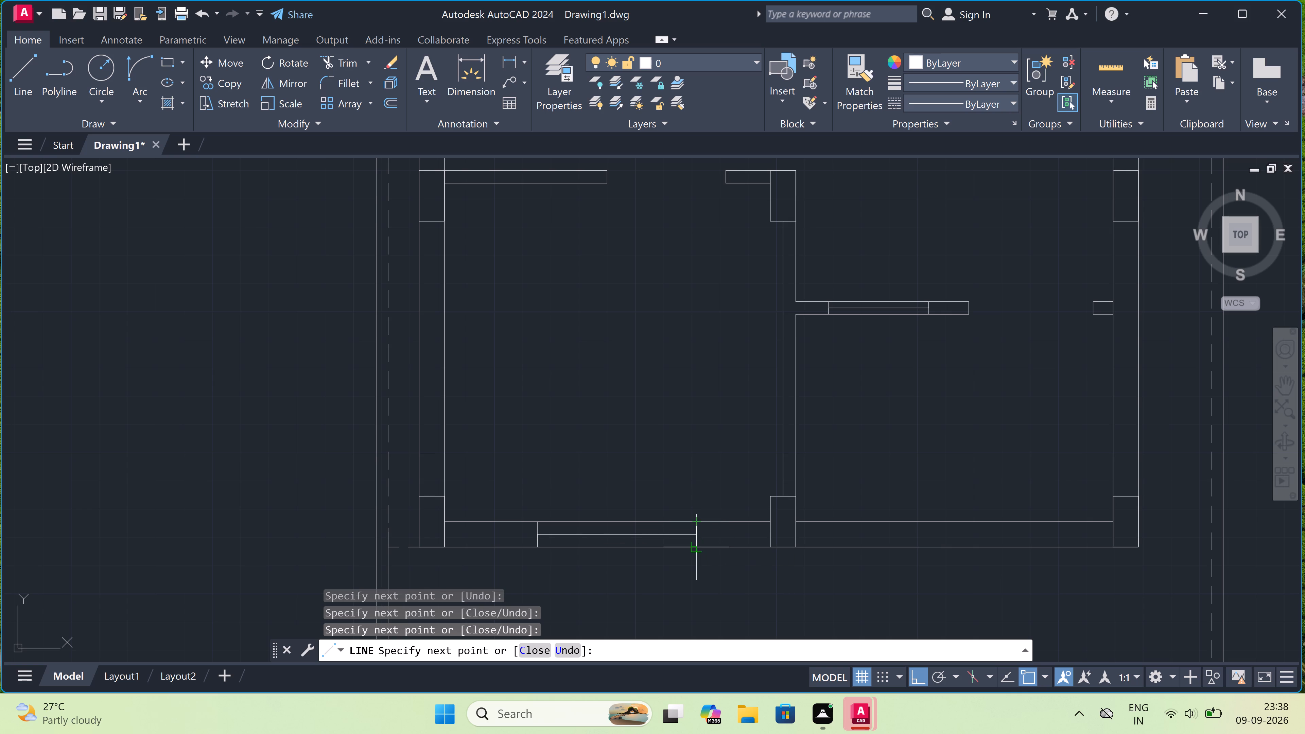
click(697, 549)
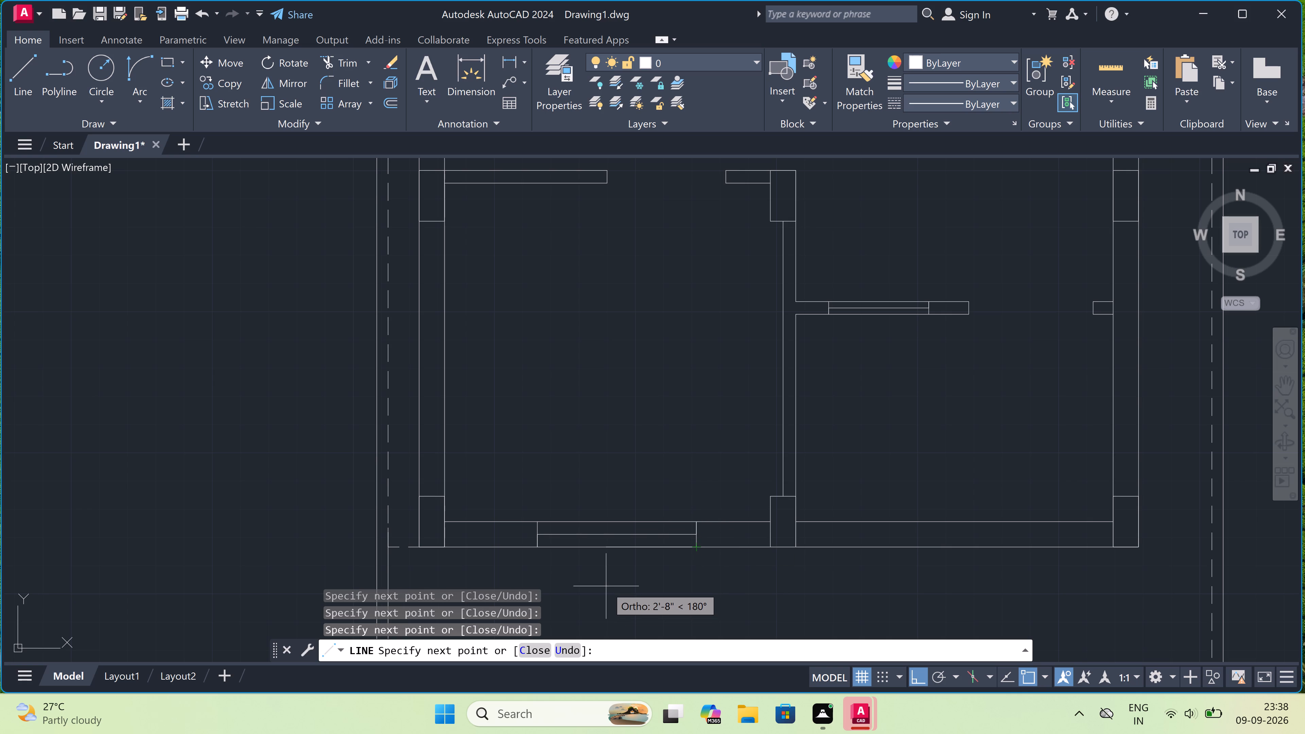
key(Escape)
Draw a short horizontal line across the east wall's thickness, continuing the south face of the southeast room's north partition.
key(space)
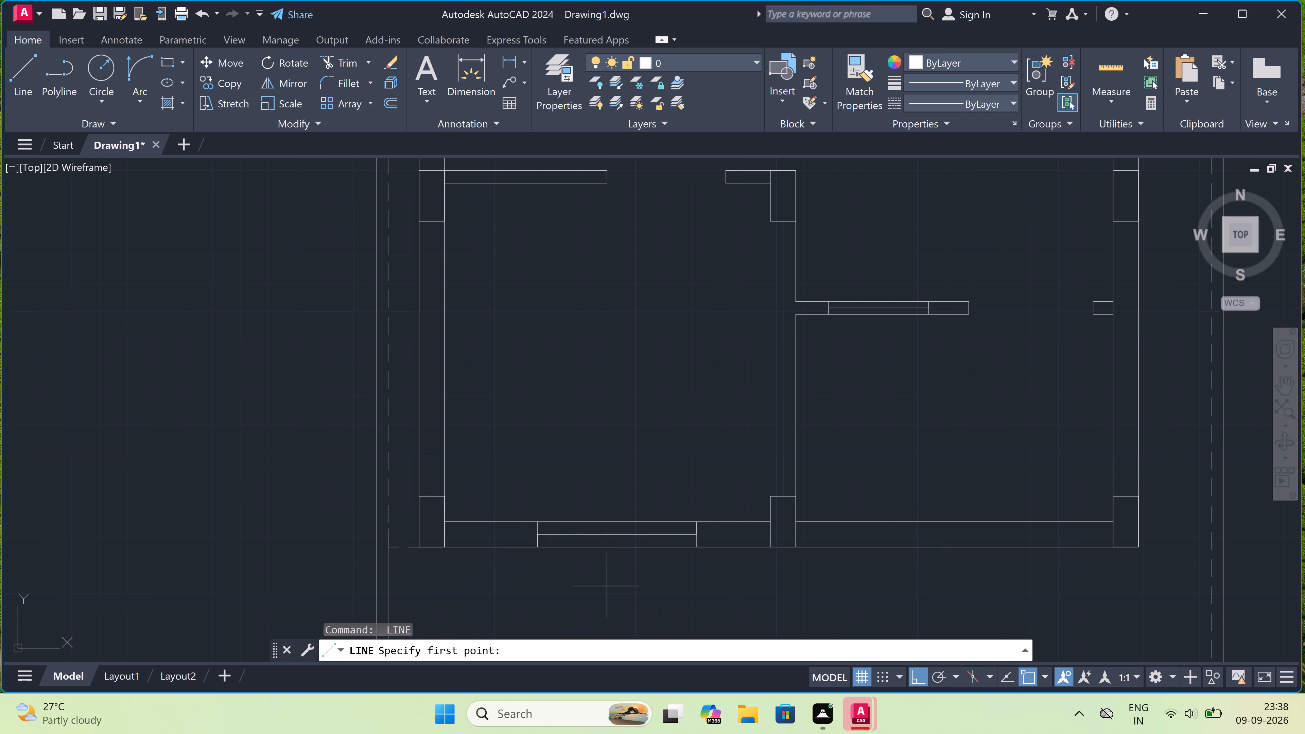
scroll(605, 582, down, 1)
scroll(677, 526, down, 2)
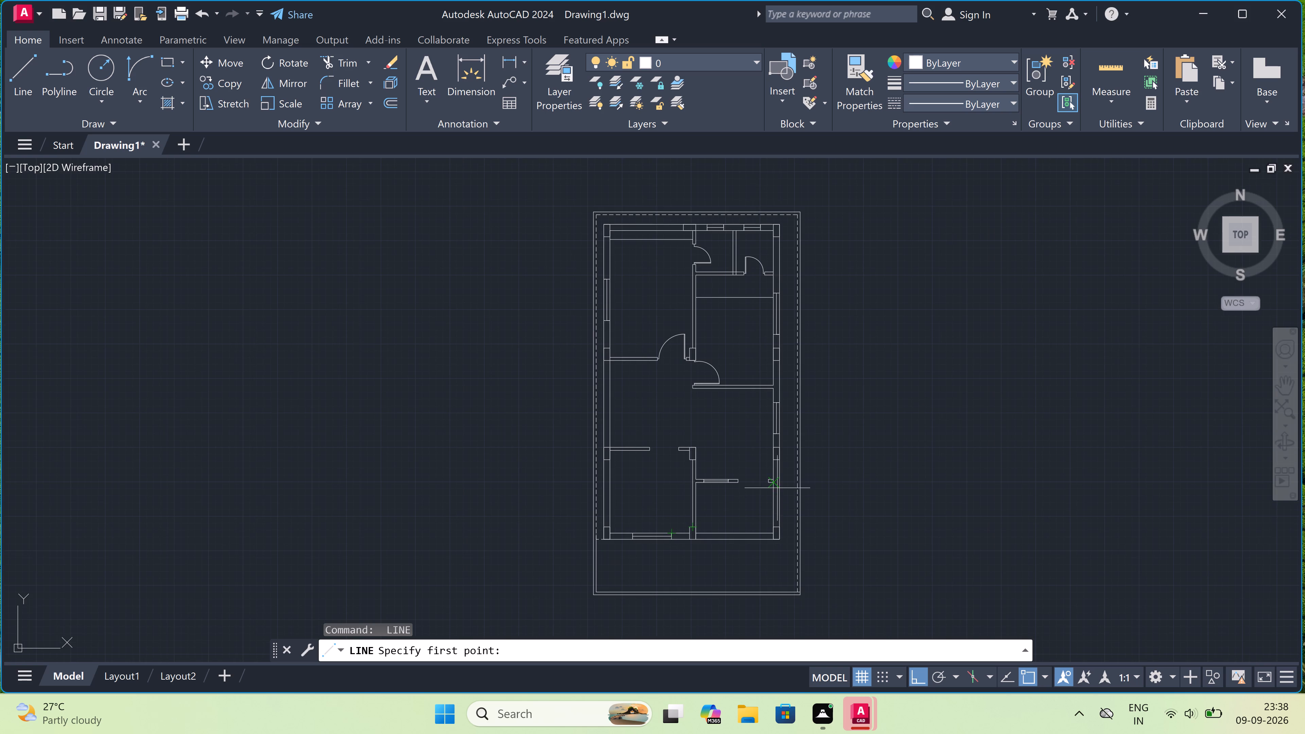
scroll(776, 471, up, 3)
scroll(752, 524, up, 1)
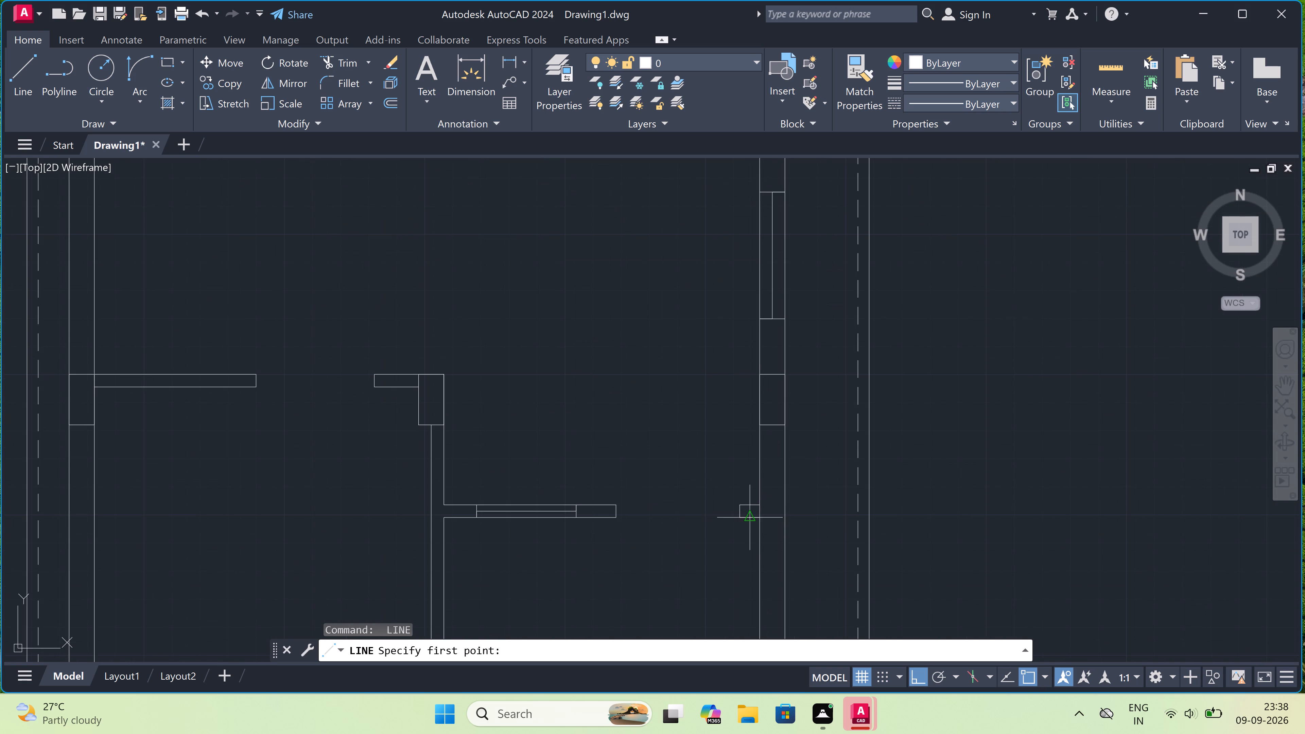
click(766, 512)
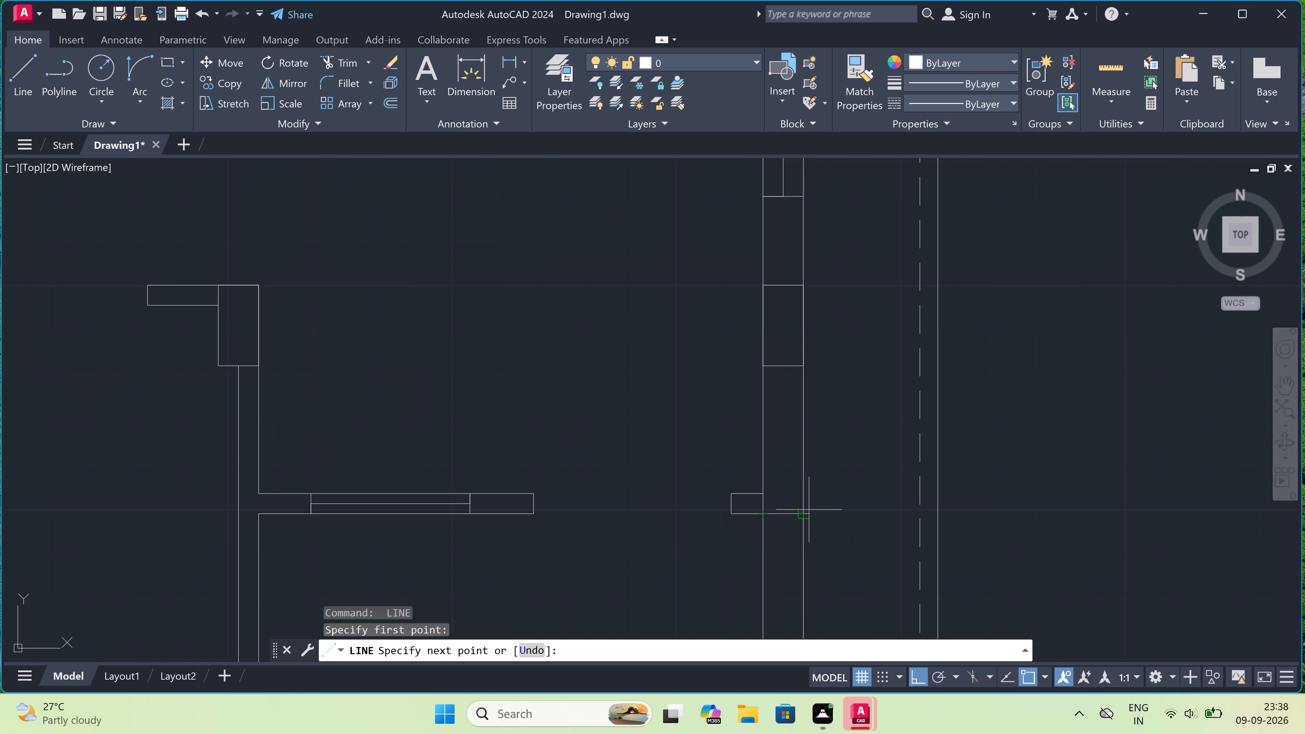
click(806, 513)
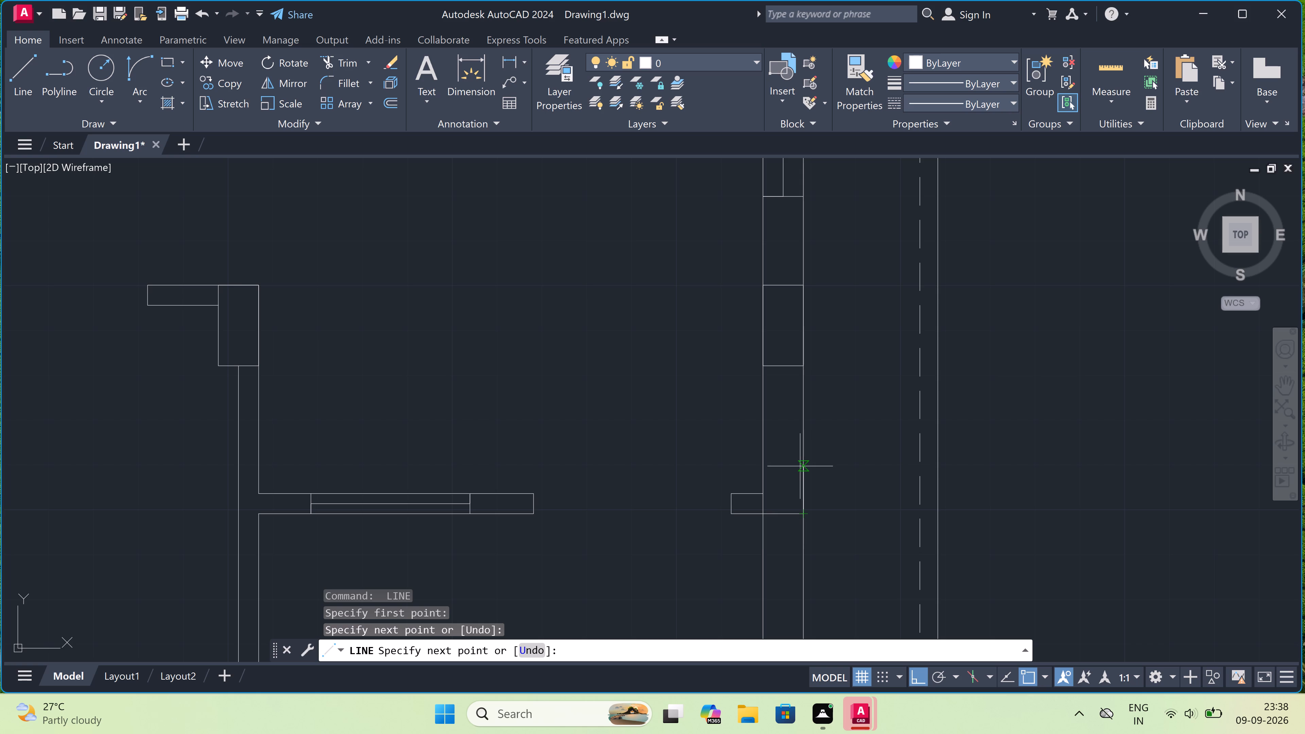
key(Escape)
Trim the east wall's inner face between the two faces of the southeast room's north partition.
text(tr)
key(space)
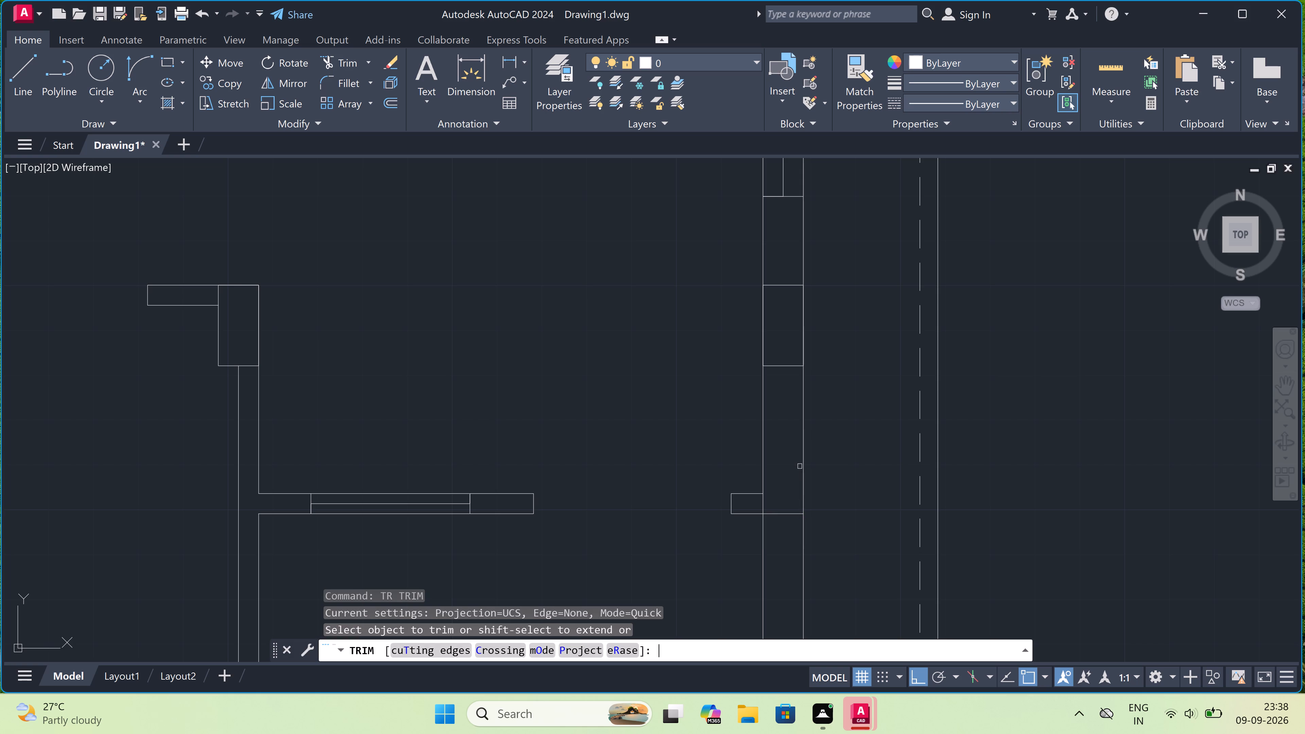
scroll(763, 502, up, 2)
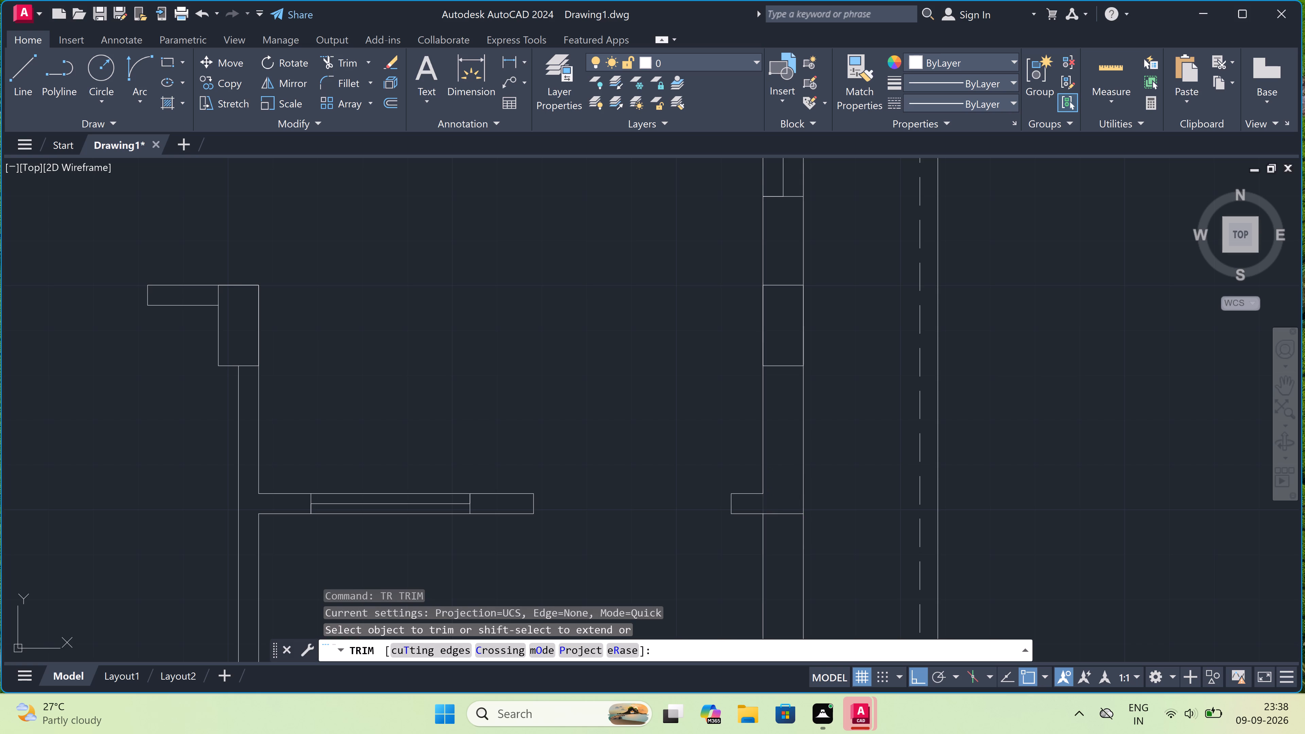
click(762, 502)
key(Escape)
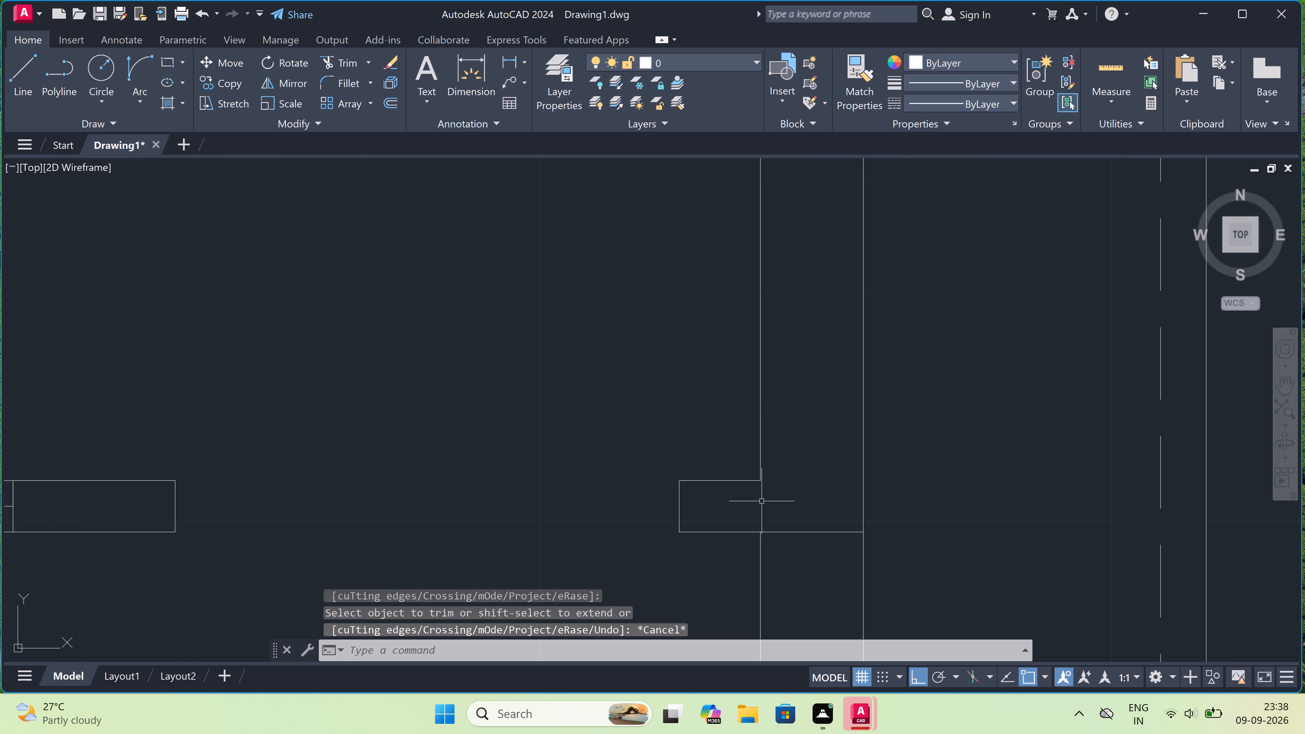
Trim away both faces of the southeast room's south wall between its two corner columns.
scroll(676, 410, down, 4)
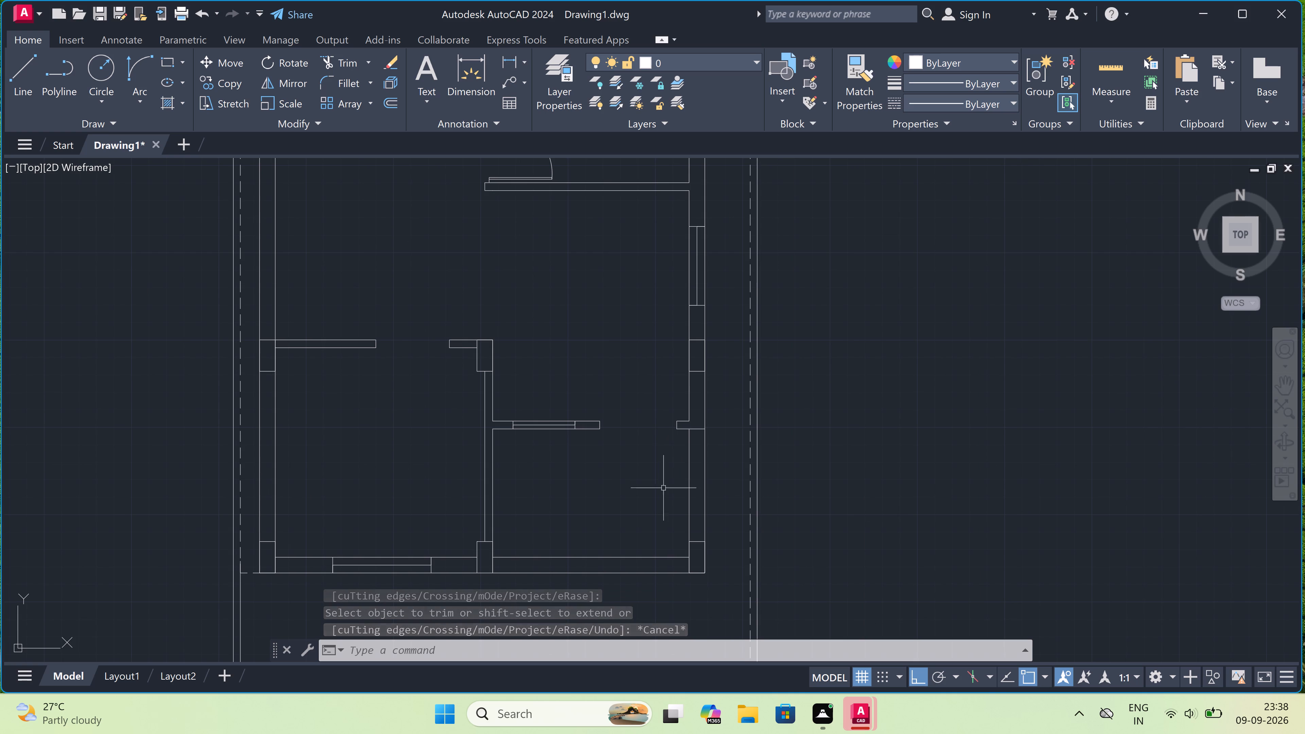
scroll(670, 507, down, 2)
scroll(672, 521, up, 2)
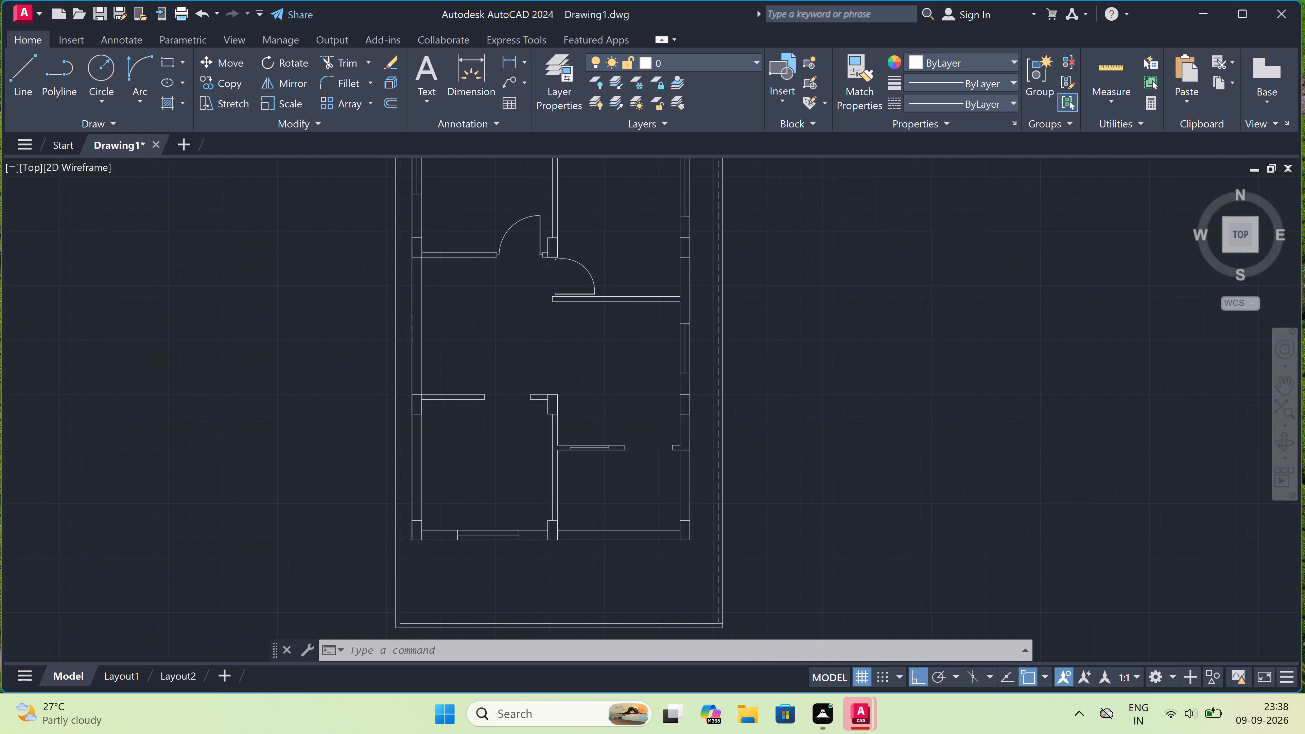
scroll(673, 492, up, 1)
text(tr)
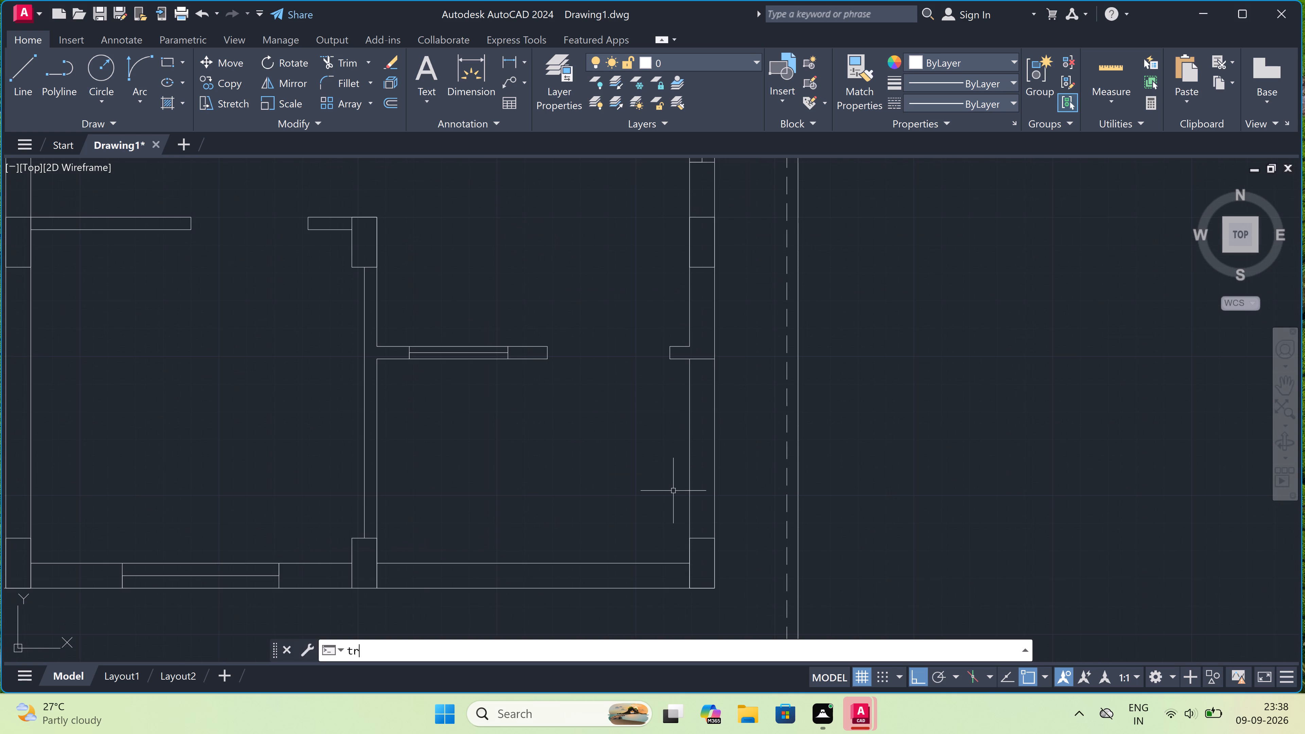
key(space)
scroll(673, 490, down, 1)
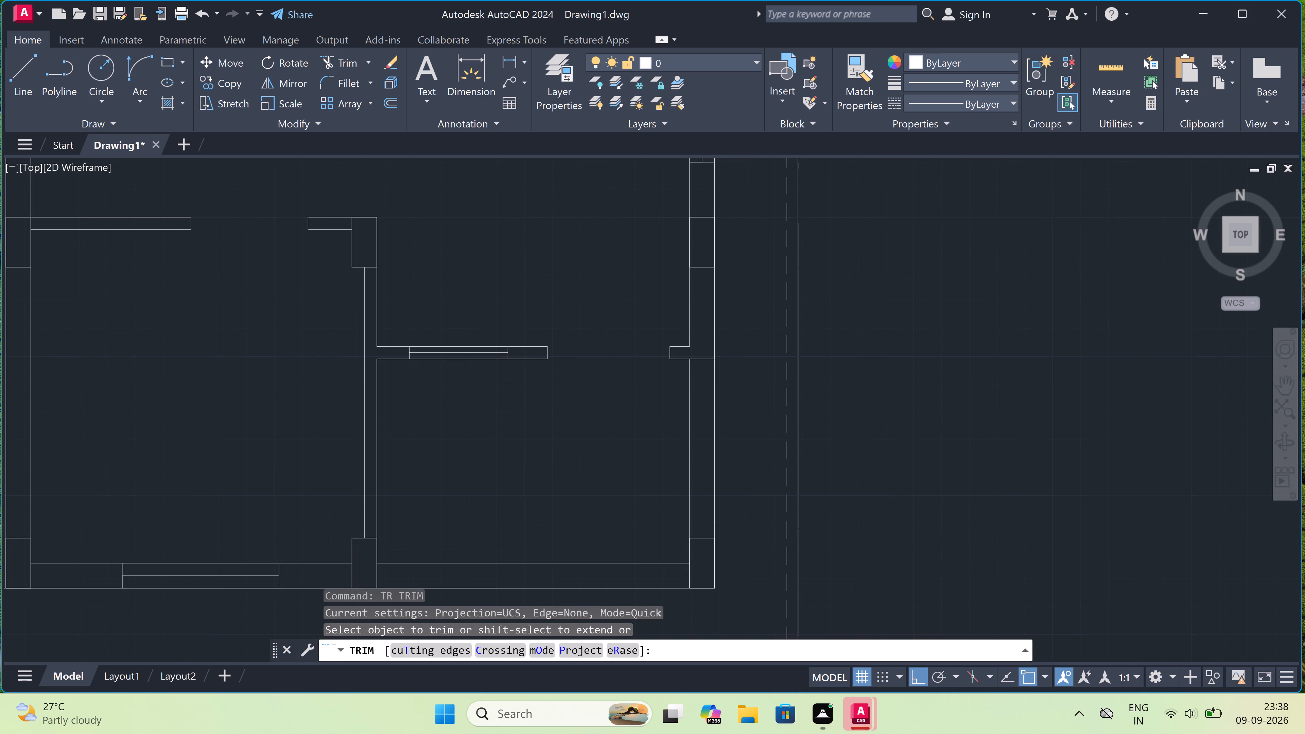
scroll(673, 490, down, 1)
drag(646, 495, 646, 513)
click(636, 572)
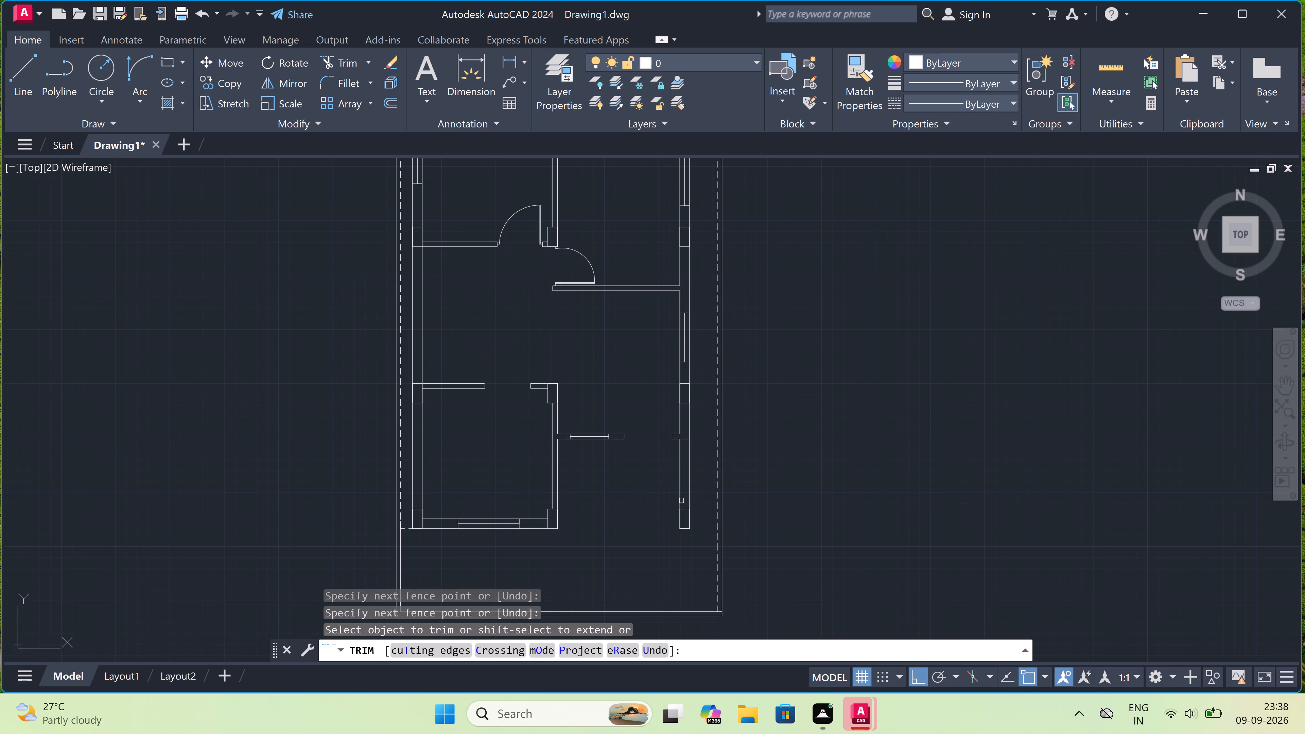
Trim away both faces of the east wall between the southeast room's north partition and the southeast corner column.
drag(694, 483, 689, 483)
click(684, 480)
click(661, 478)
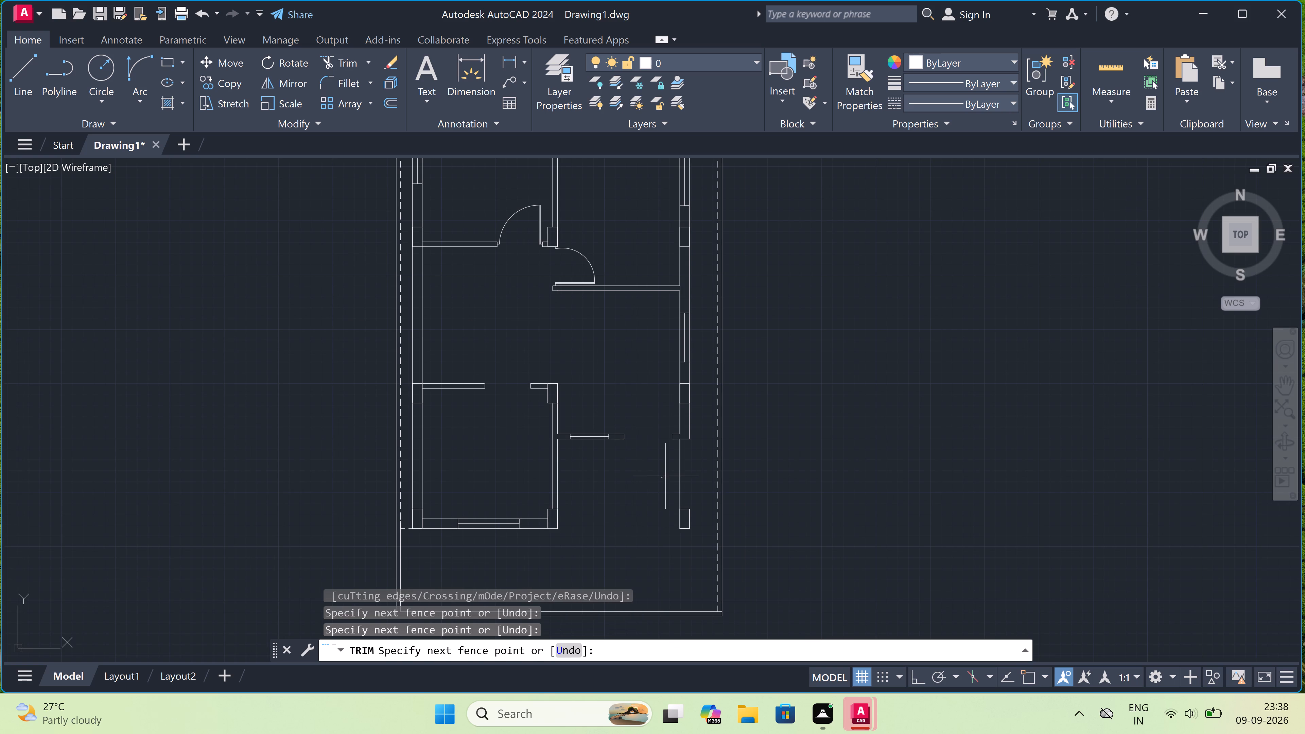
click(696, 470)
scroll(696, 470, down, 2)
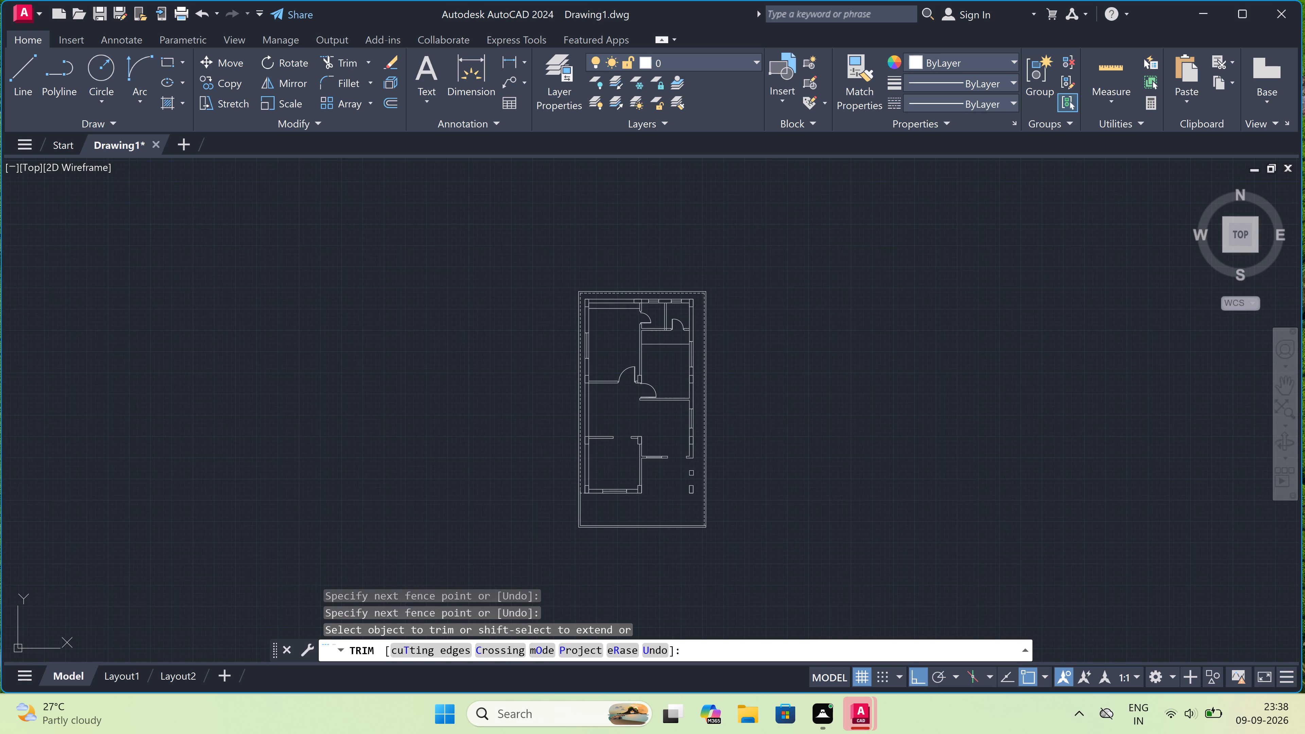
key(Escape)
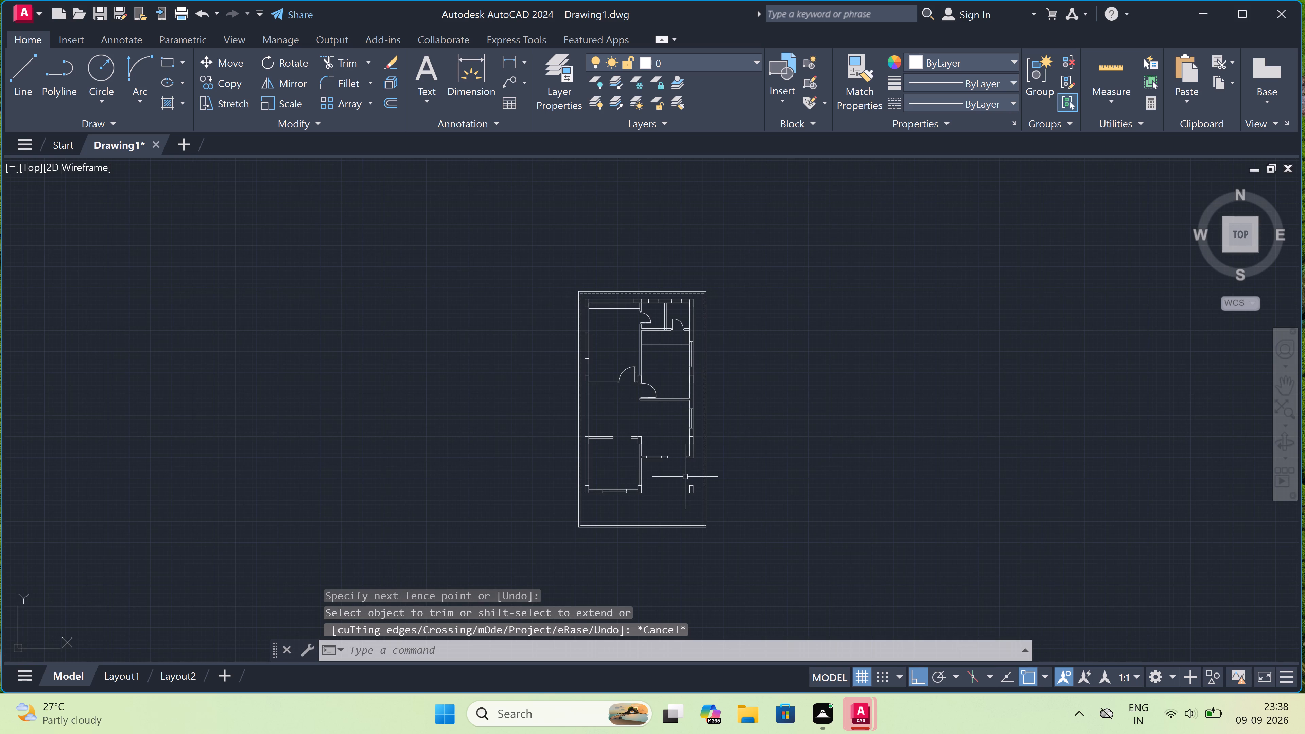
Draw a vertical line from the midpoint of the southeast column's south edge down to the plot's inner south boundary line.
scroll(690, 500, up, 2)
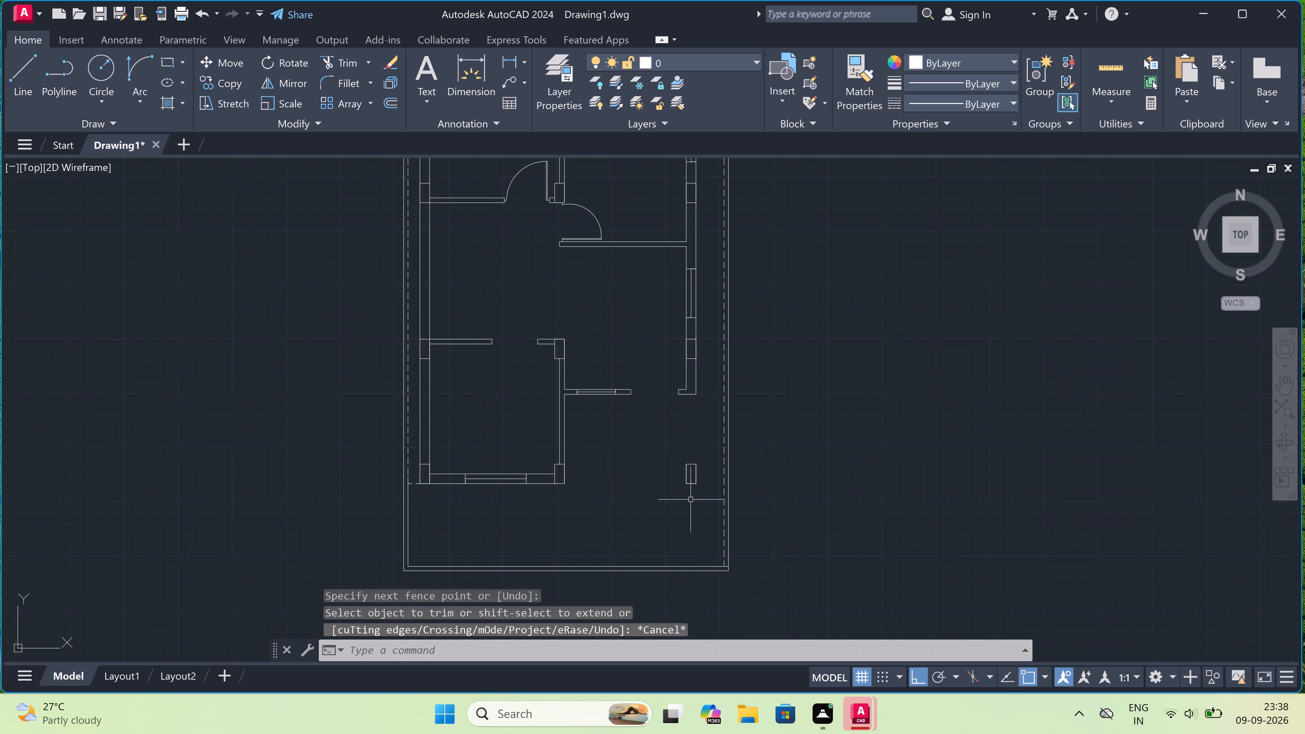
scroll(692, 500, up, 1)
text(l)
key(space)
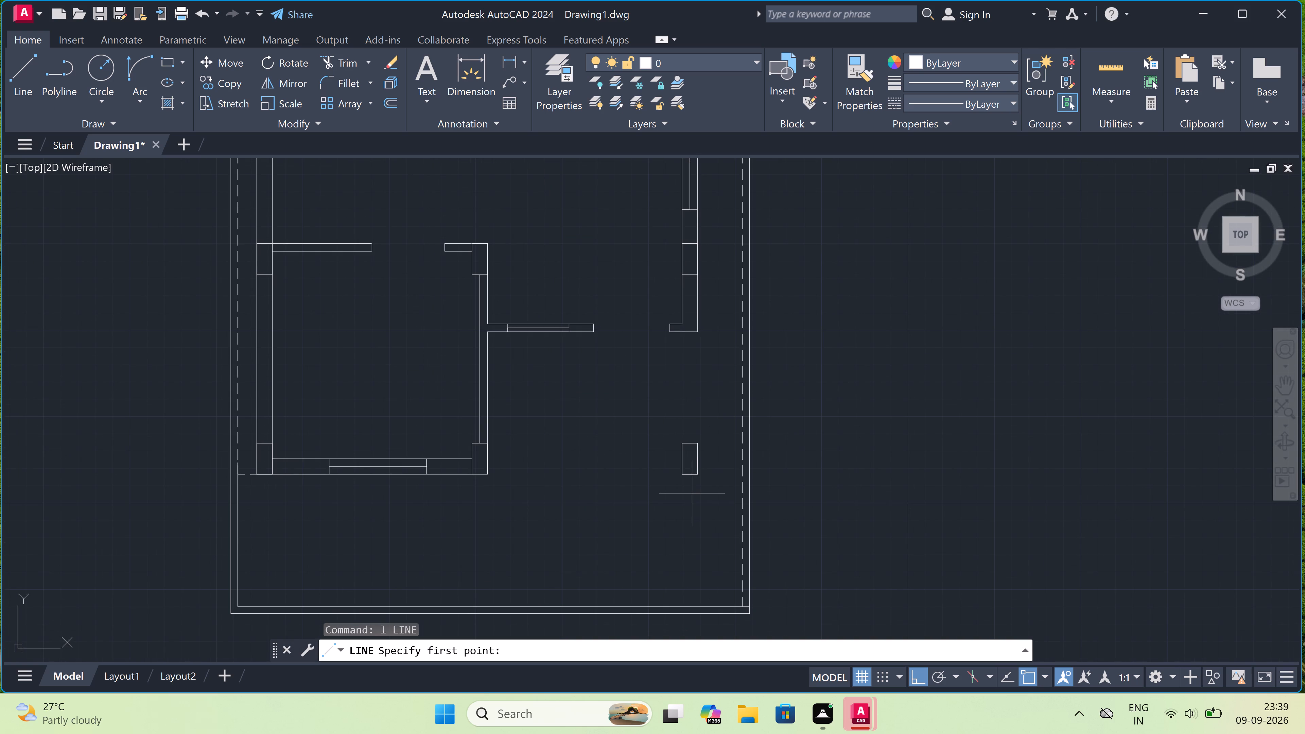
scroll(691, 493, up, 2)
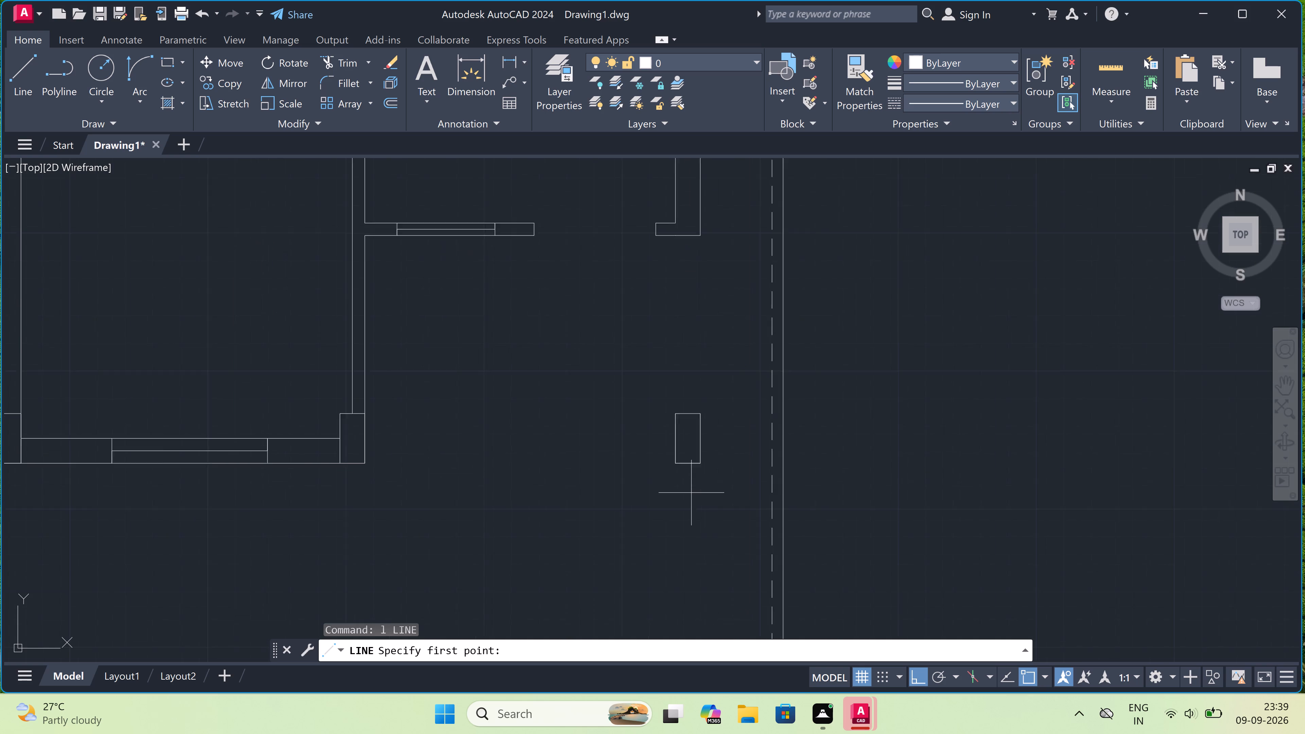
drag(681, 443, 673, 527)
scroll(674, 525, down, 6)
scroll(670, 547, up, 3)
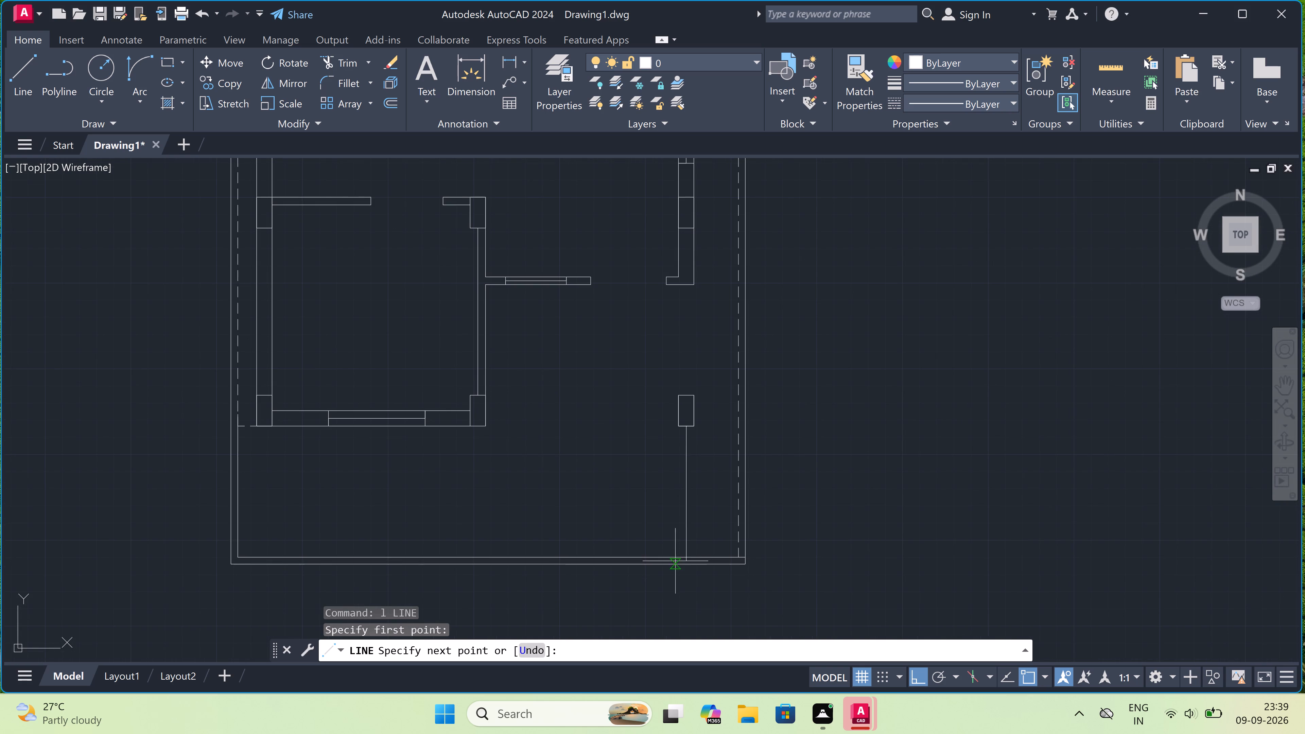
scroll(678, 561, up, 3)
click(705, 545)
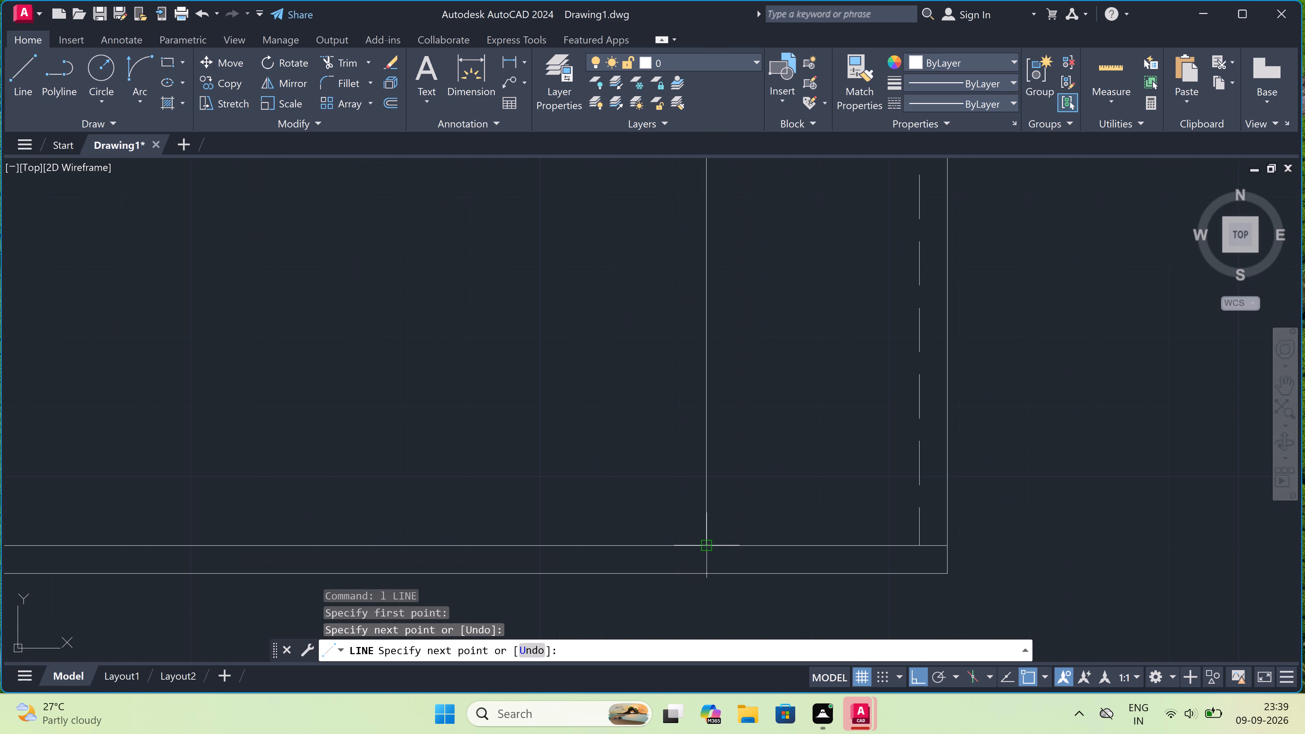
key(Escape)
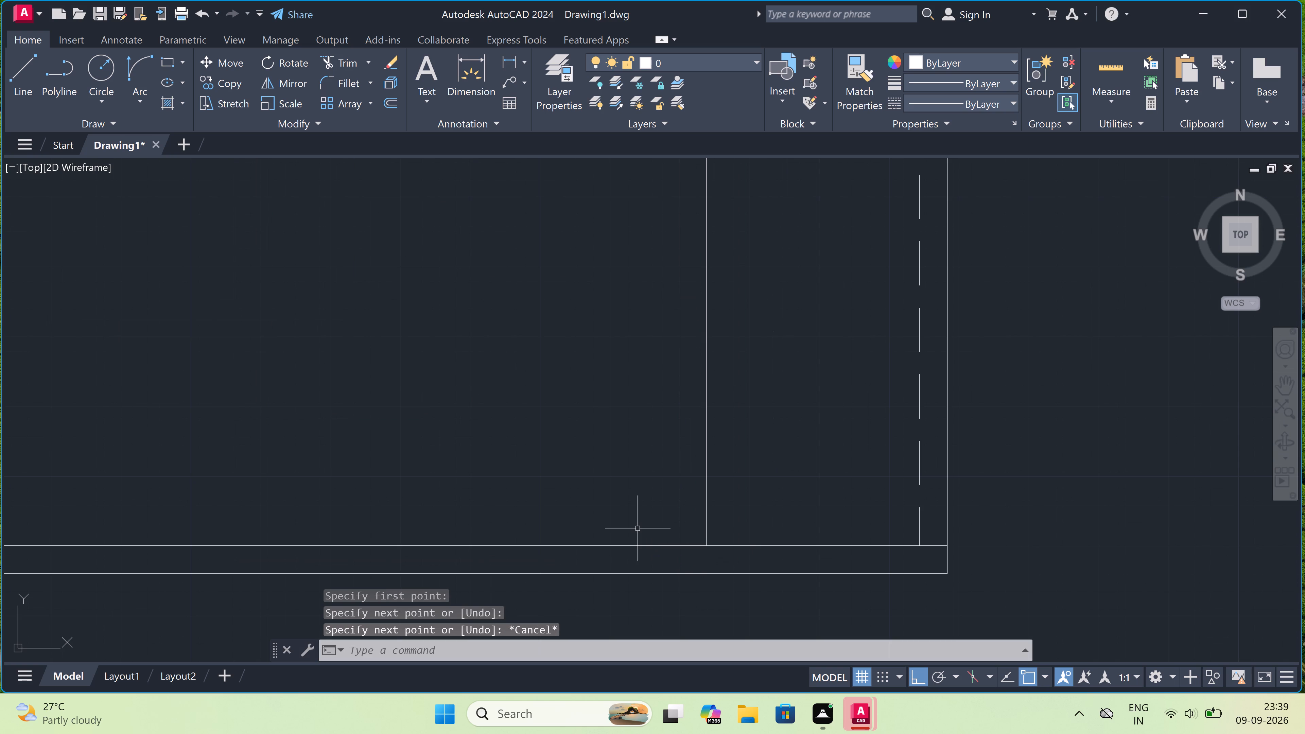
Draw a vertical line from the southwest corner of the southwest room's southeast column down to the plot's inner south boundary line.
scroll(627, 433, down, 3)
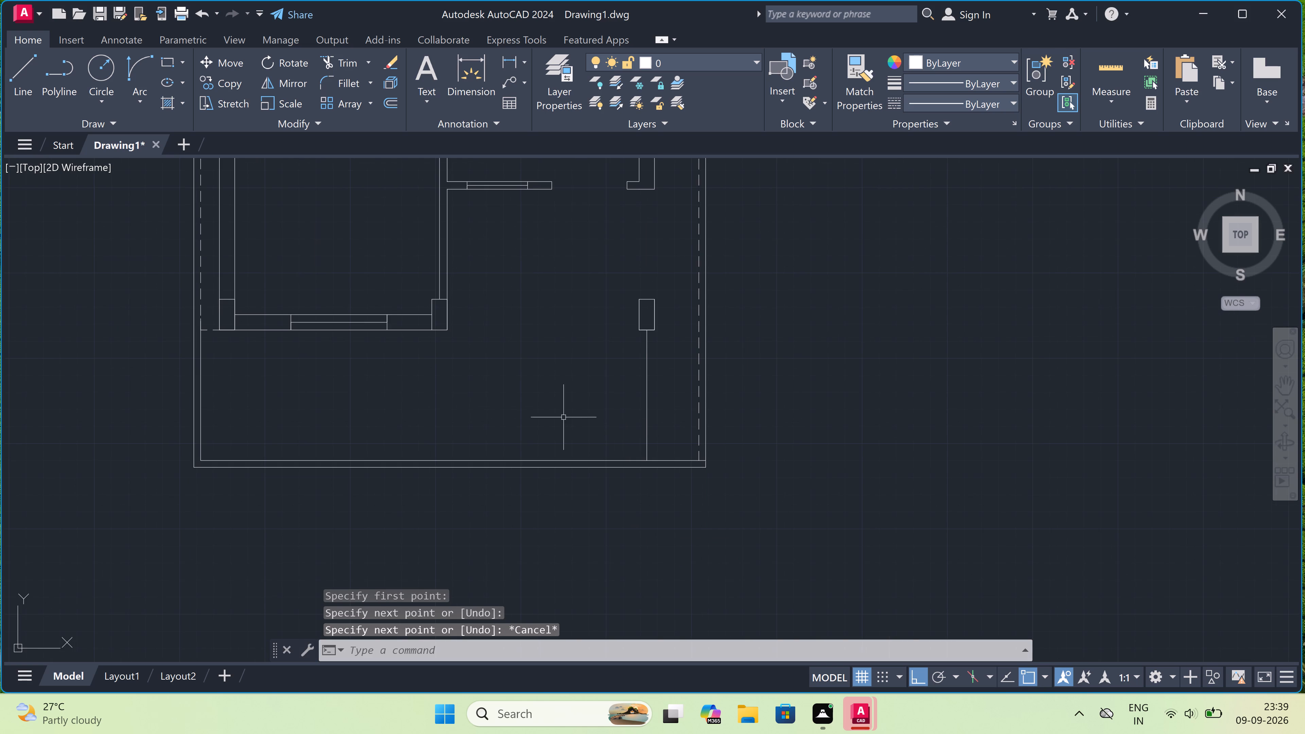
scroll(525, 406, down, 1)
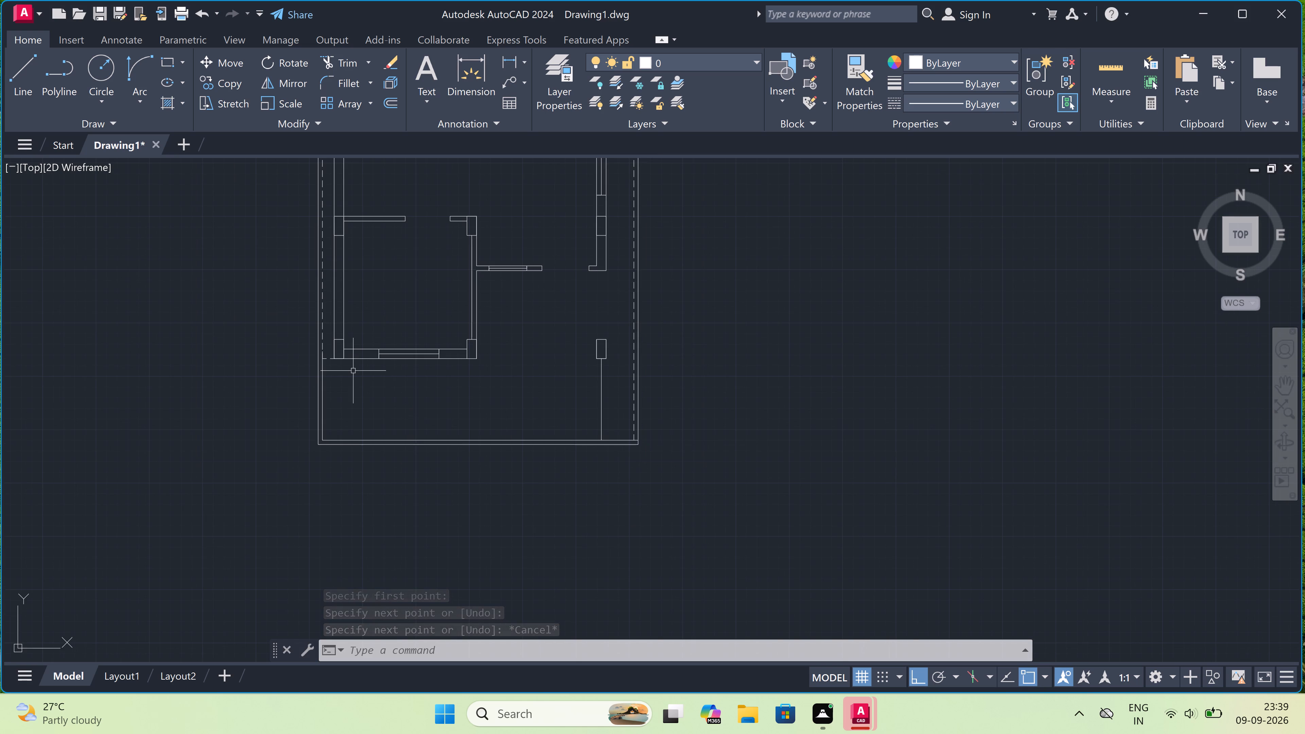
scroll(353, 370, up, 2)
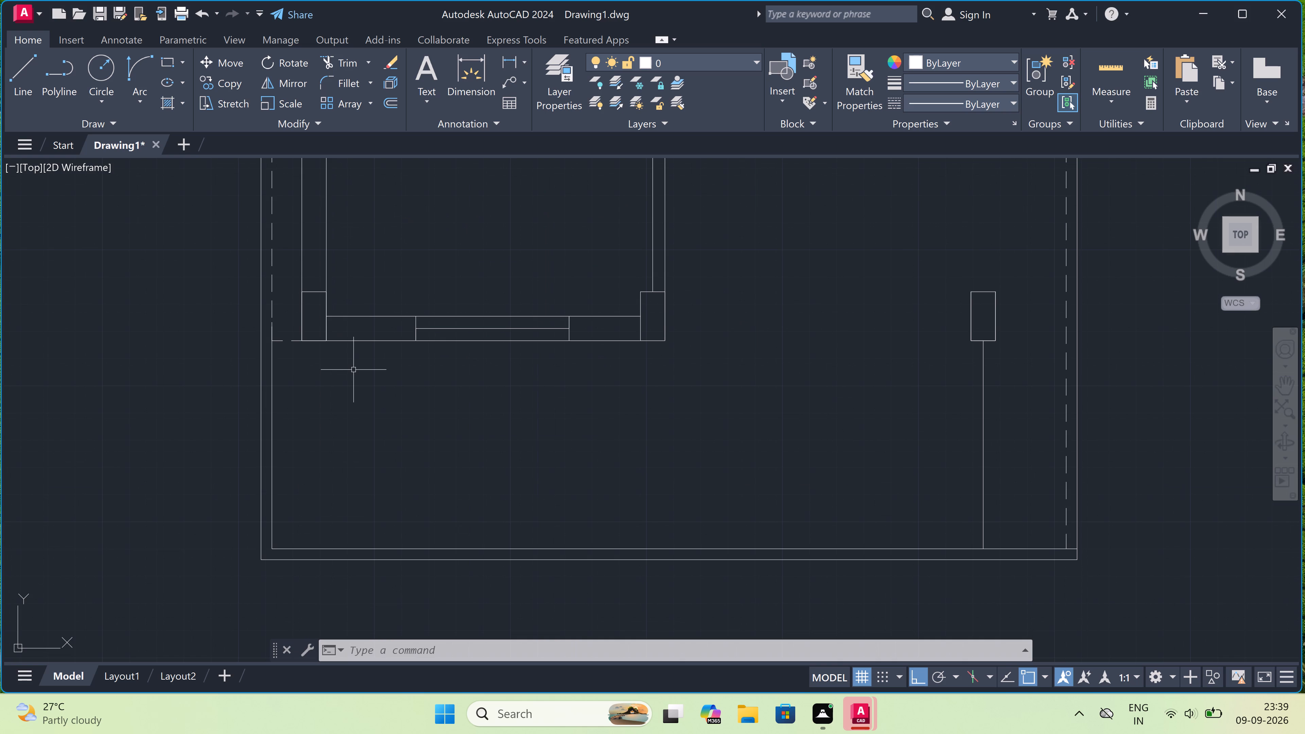
text(l)
key(space)
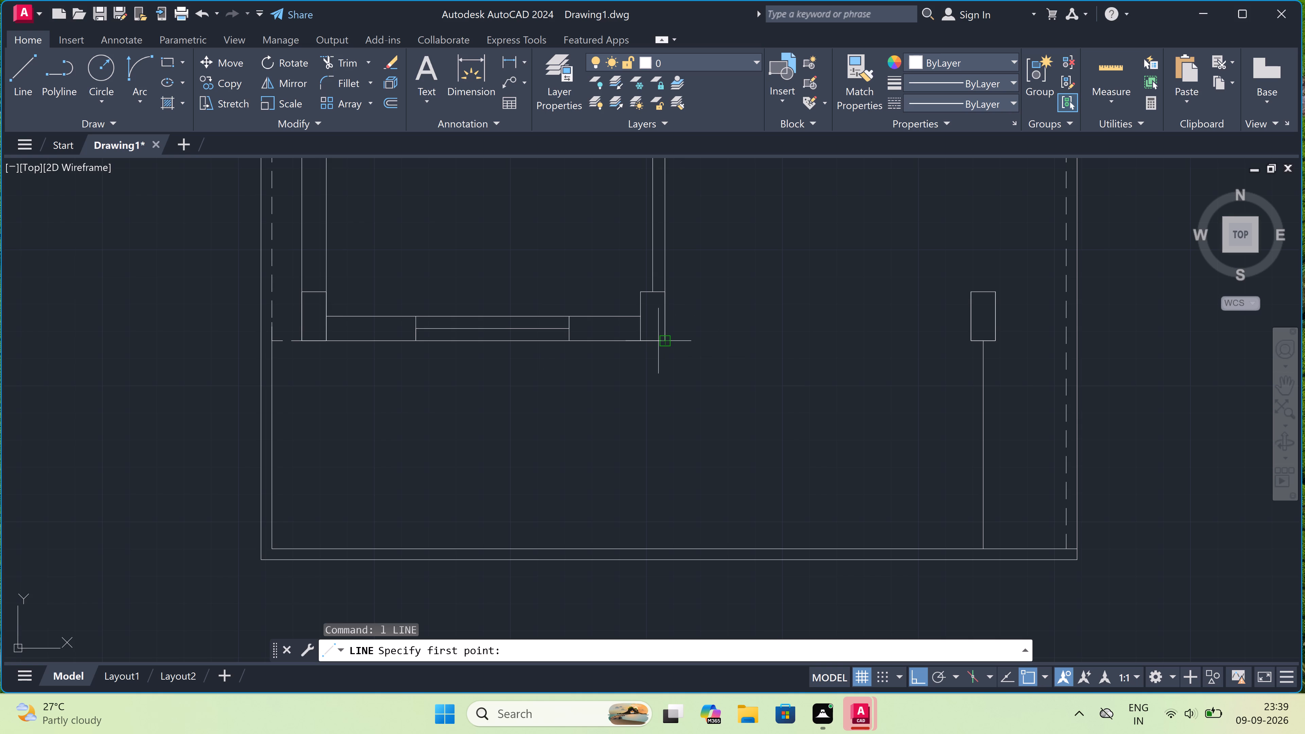
click(641, 340)
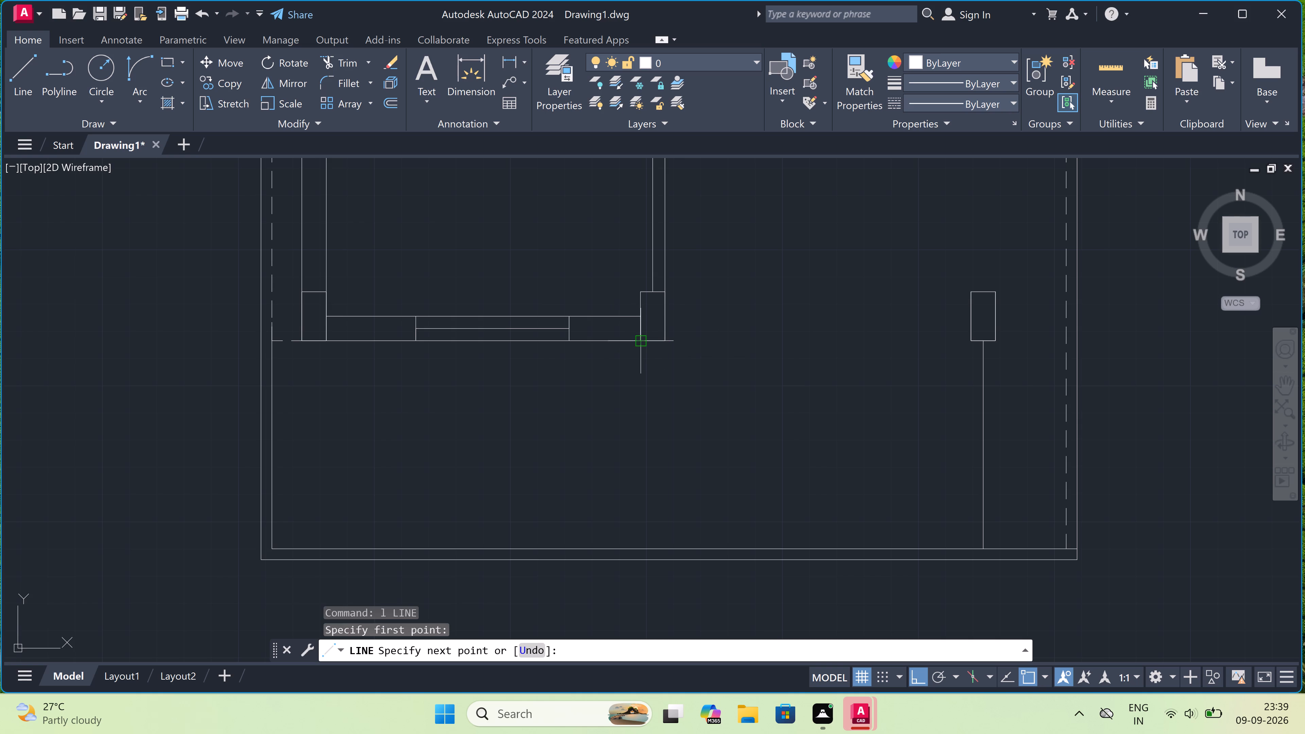
click(639, 549)
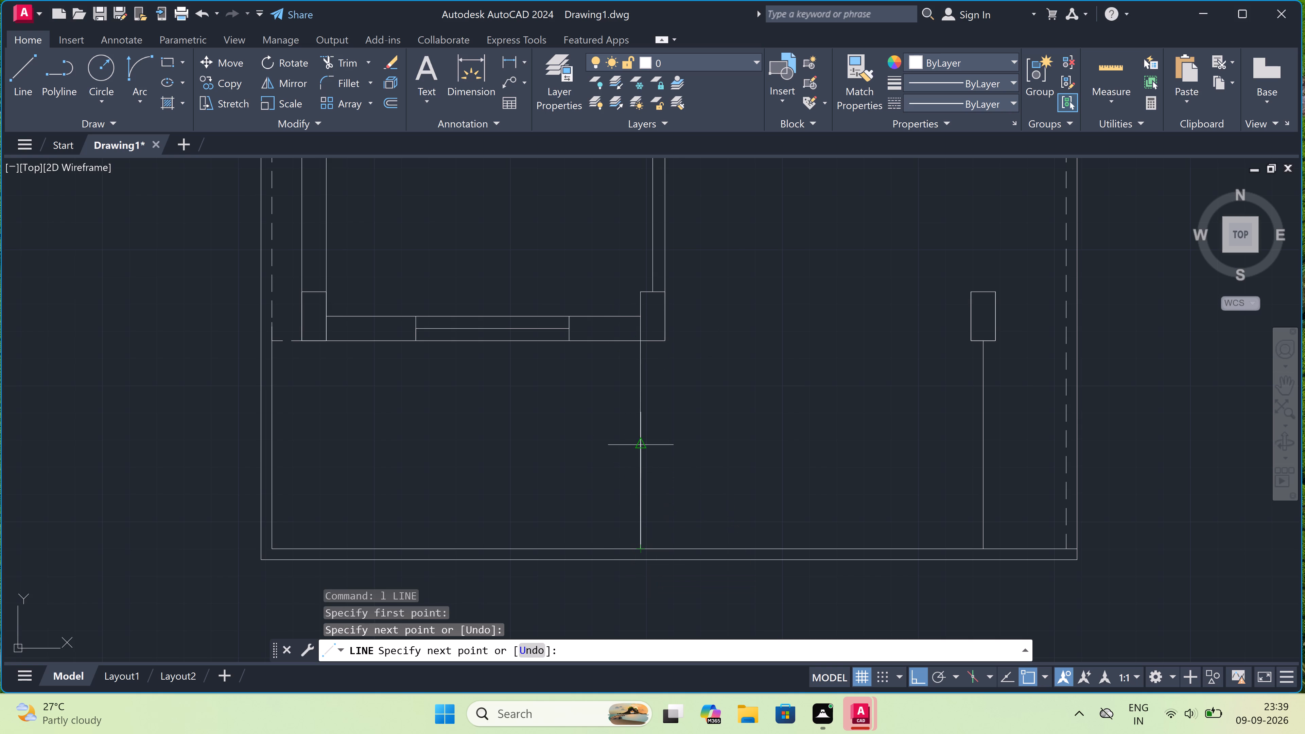
Draw a horizontal line about 9' long running west from the midpoint of the new vertical line.
drag(644, 447, 628, 451)
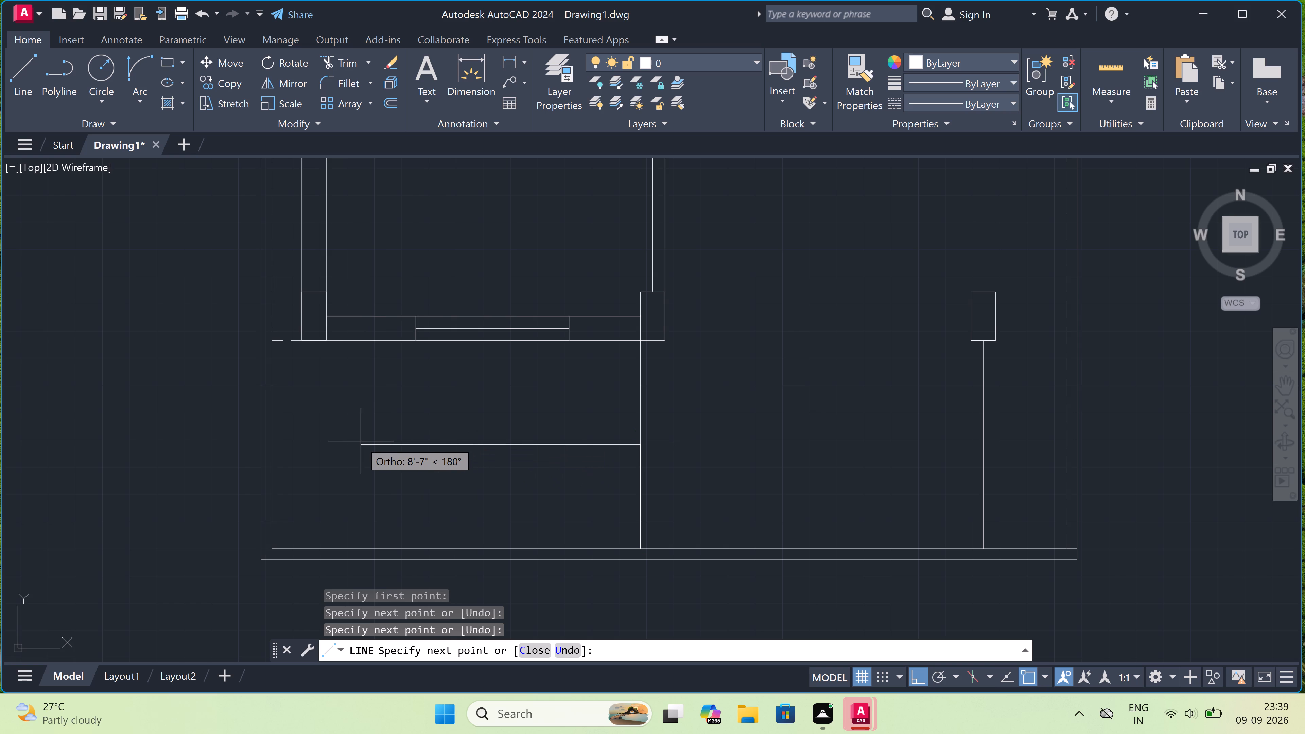
click(351, 441)
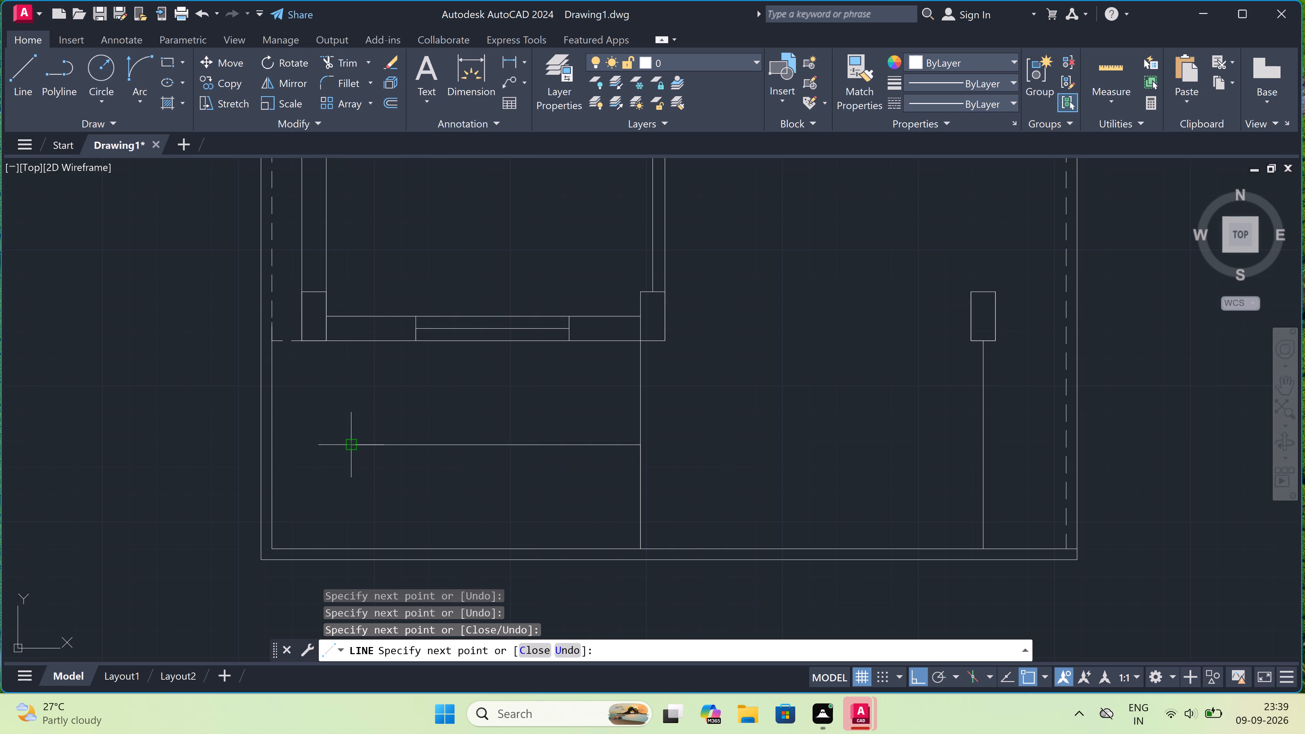
key(Escape)
Offset the vertical line below the southwest room's southeast column 10" to the west.
text(o)
key(space)
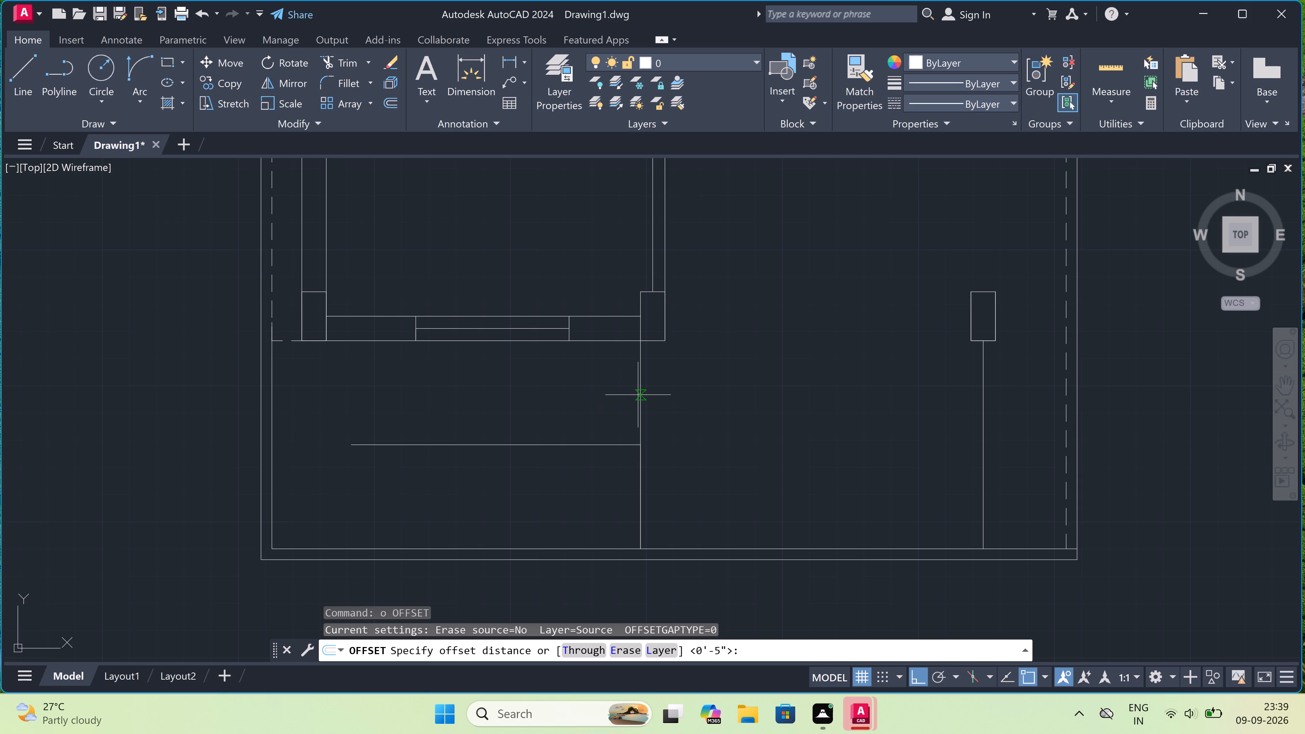
drag(641, 394, 638, 395)
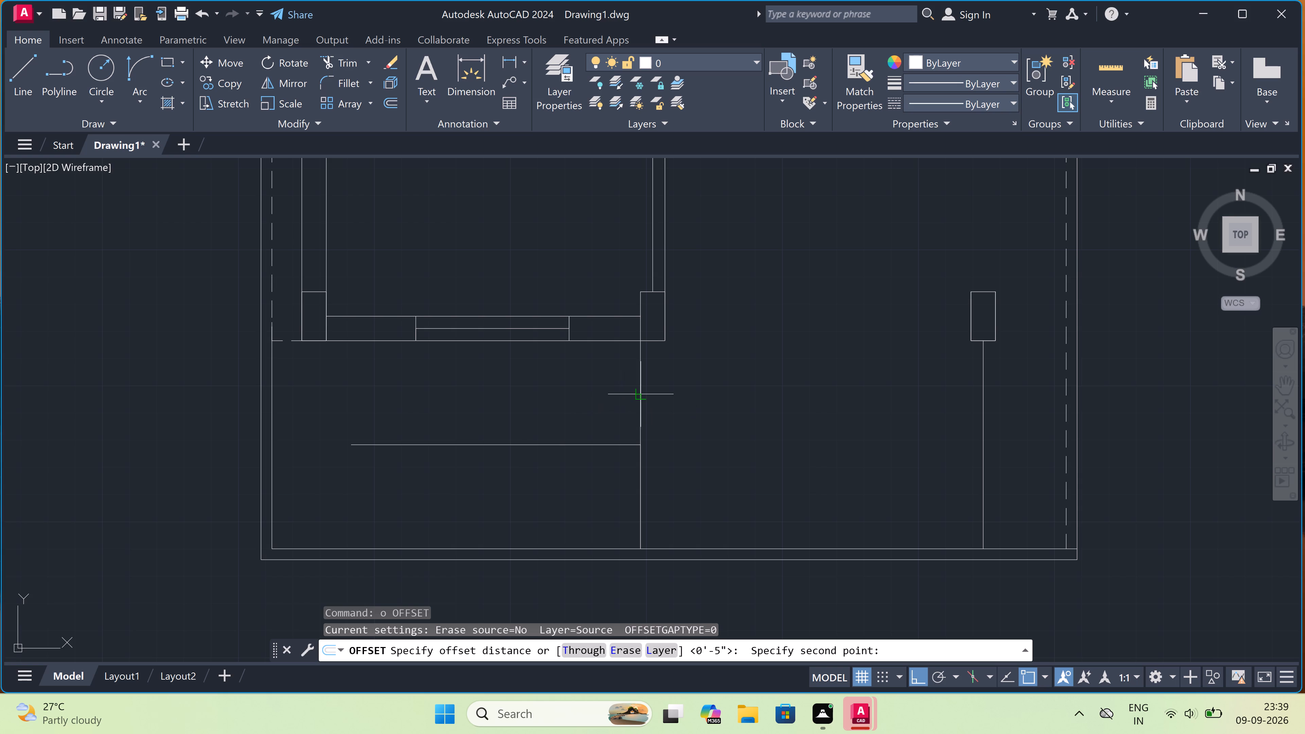
key(1)
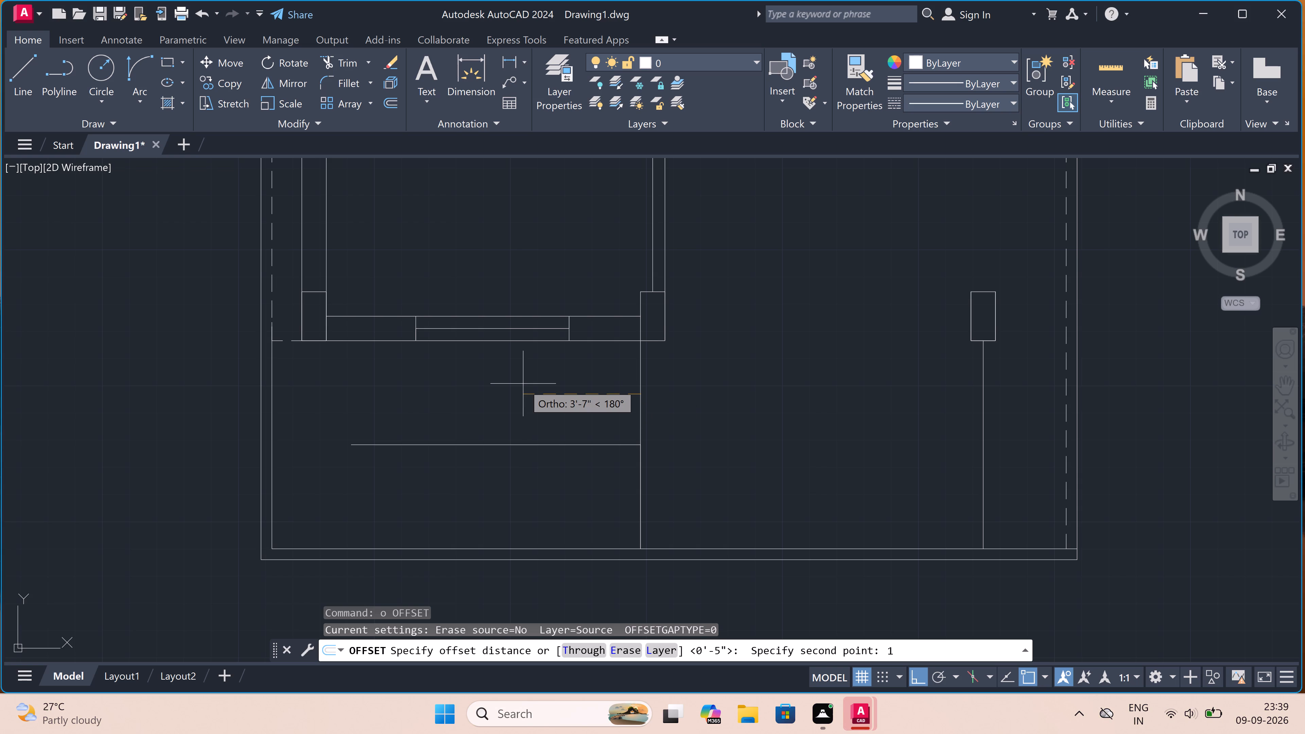
key(0)
text(")
key(space)
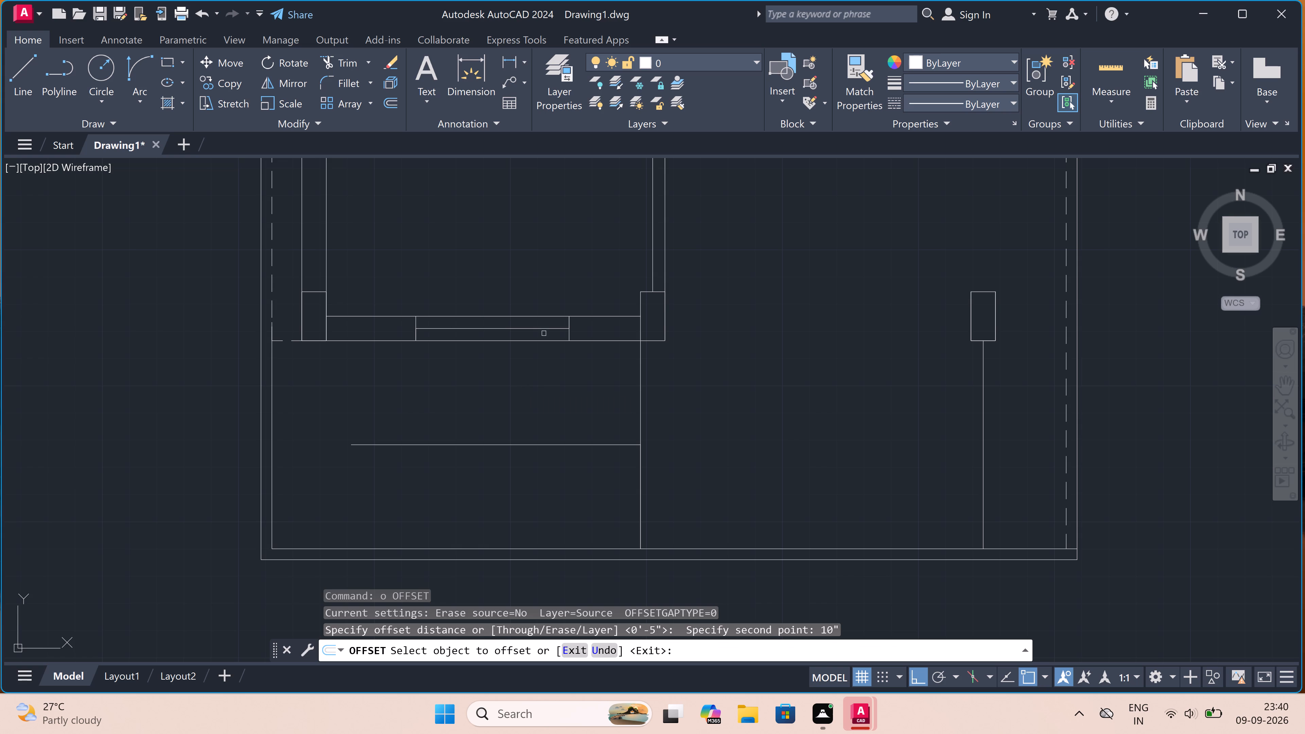
click(640, 403)
click(597, 411)
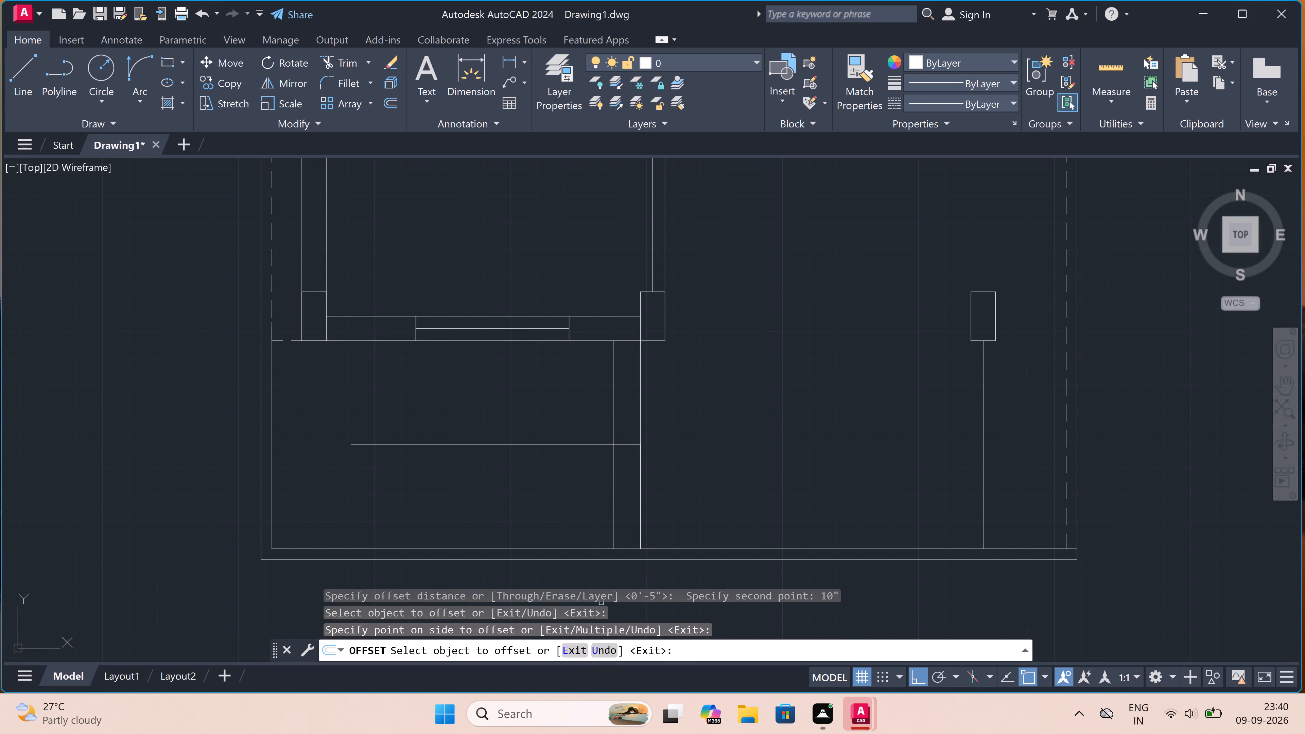
Offset the newest vertical stair line repeatedly at 10" spacing to the west, adding eight more tread lines.
click(614, 510)
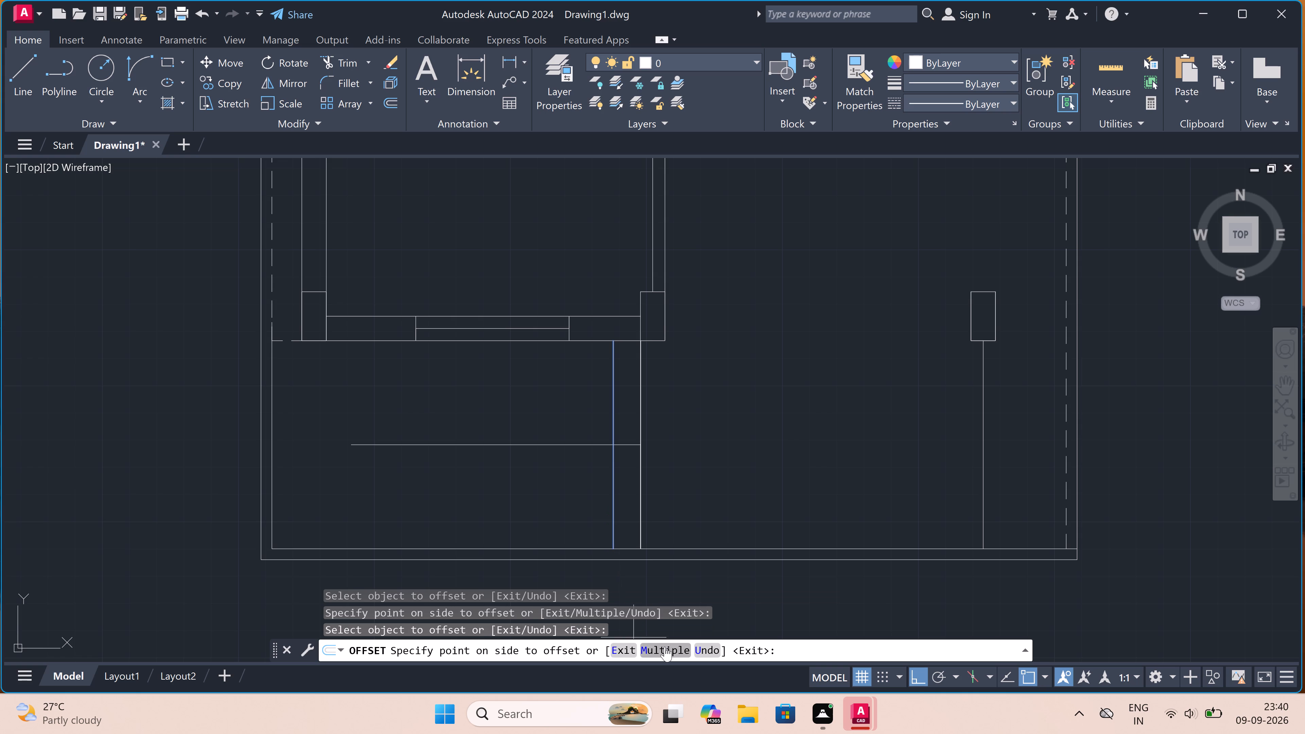
click(664, 646)
triple_click(489, 516)
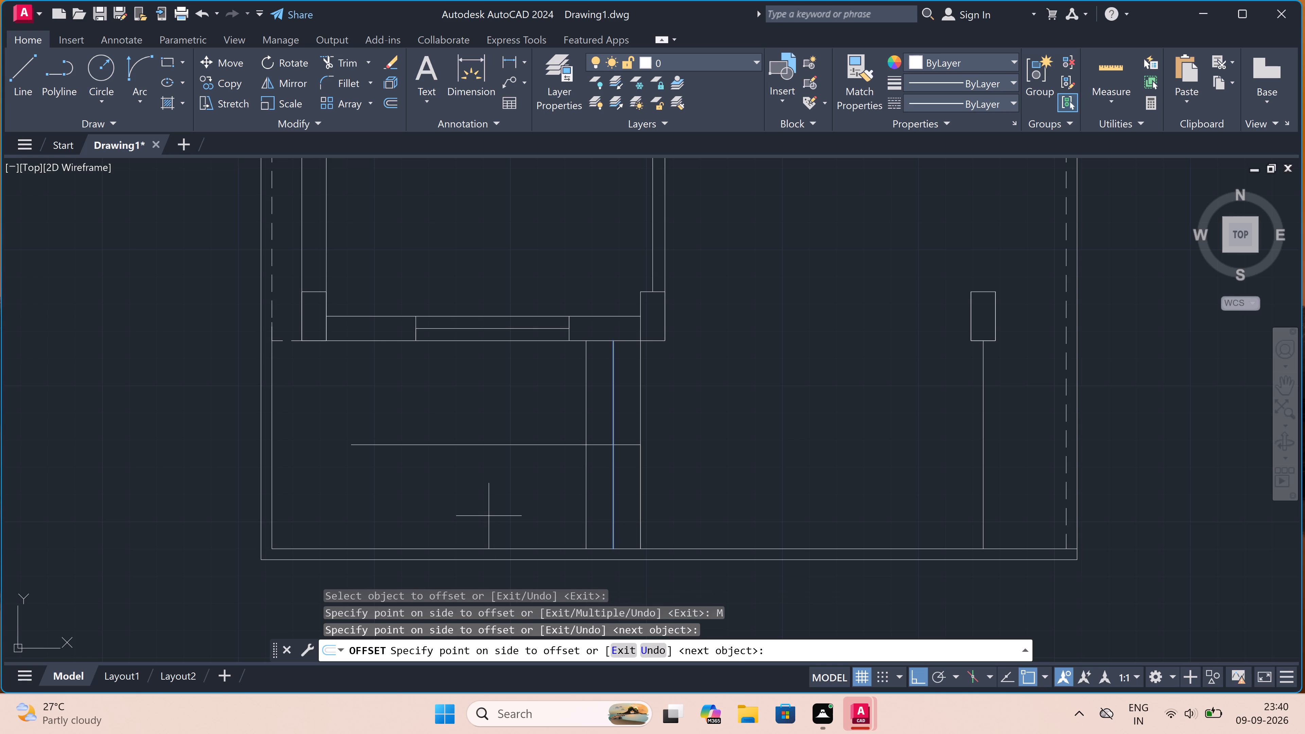
double_click(489, 514)
click(489, 511)
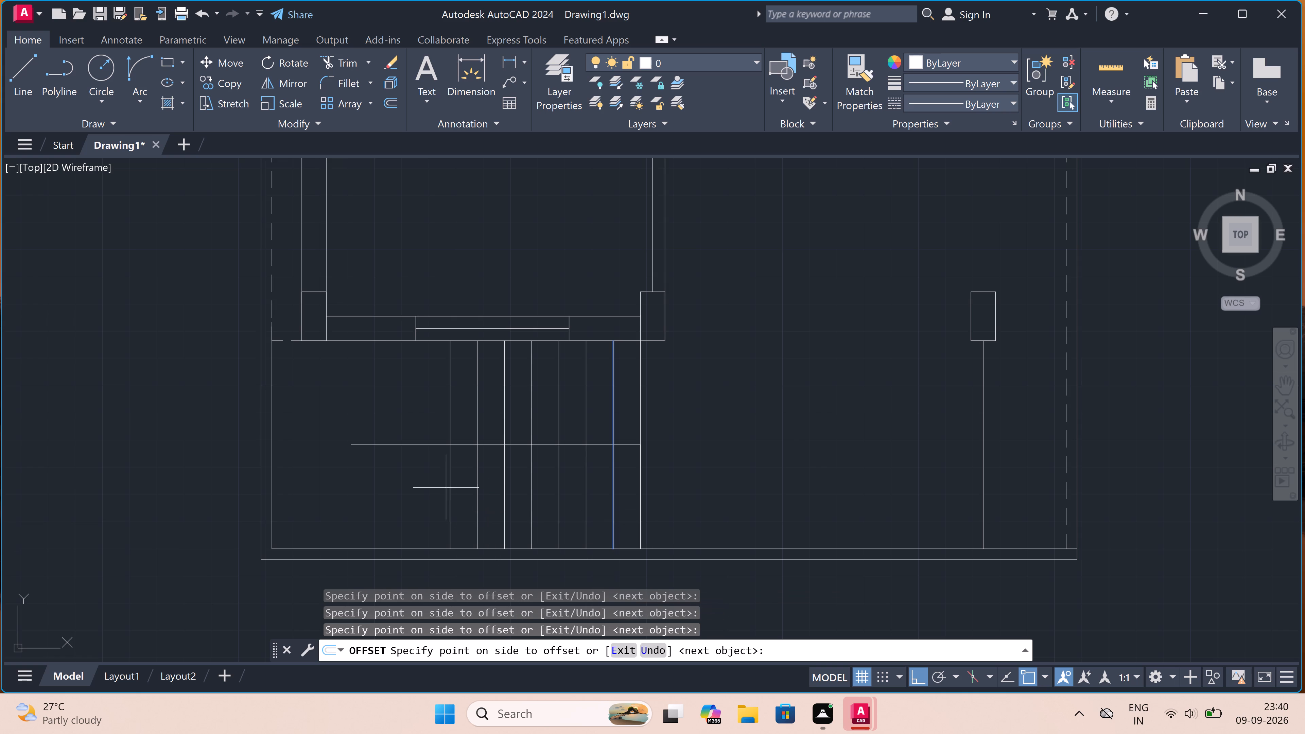
double_click(391, 480)
click(380, 480)
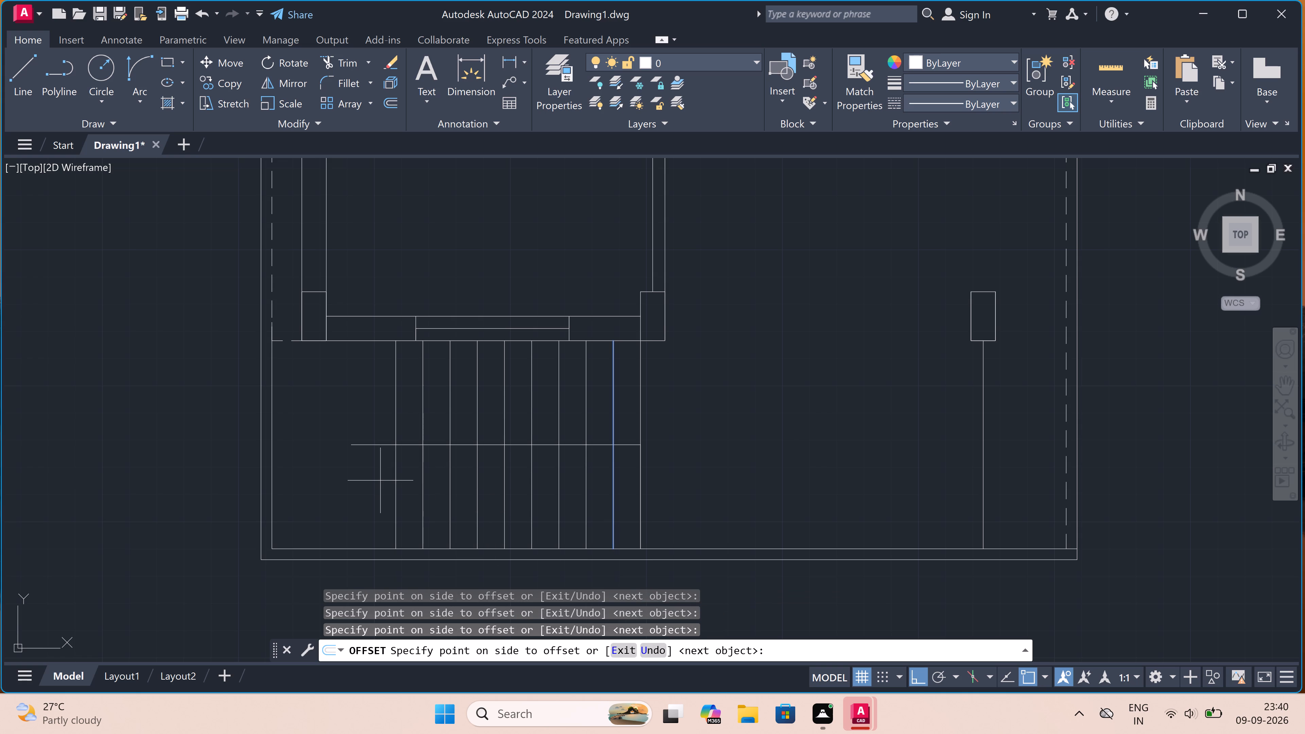
click(376, 478)
key(Escape)
Trim the stair's horizontal centre line where it extends west past the westernmost tread line.
text(tr)
key(space)
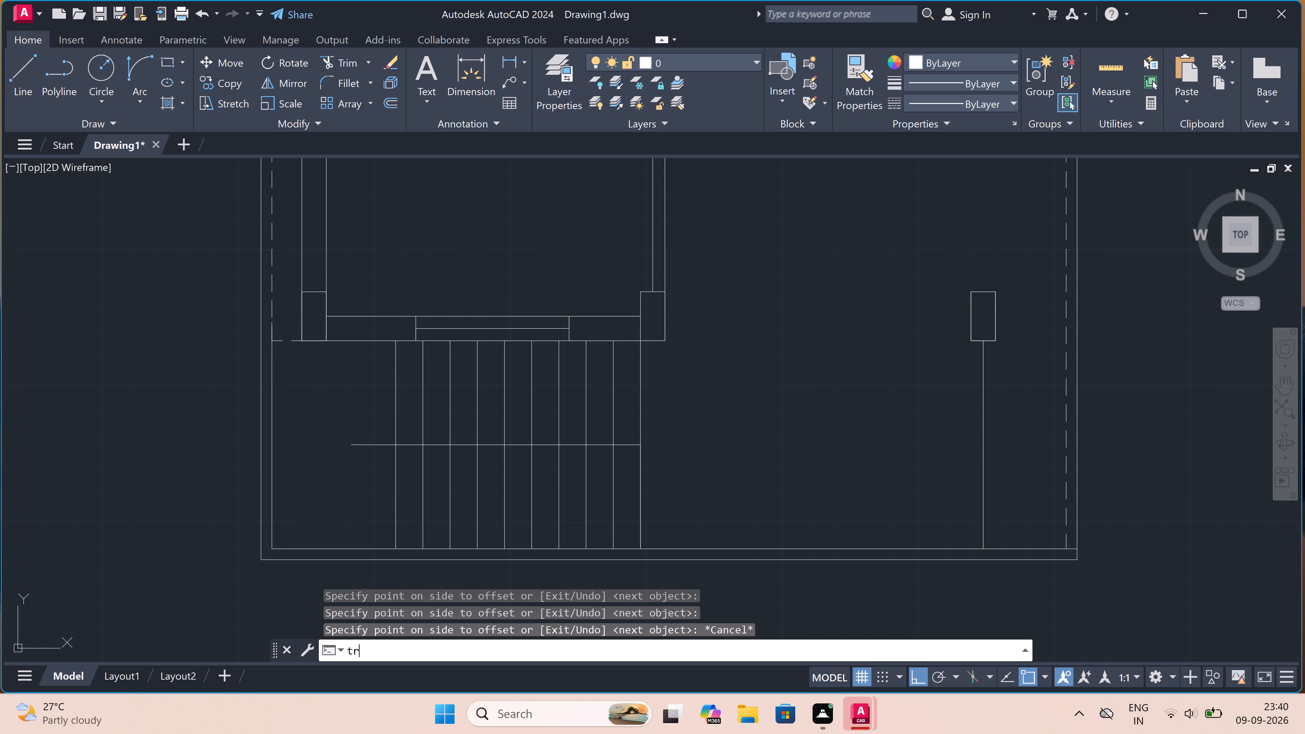
click(389, 459)
click(390, 422)
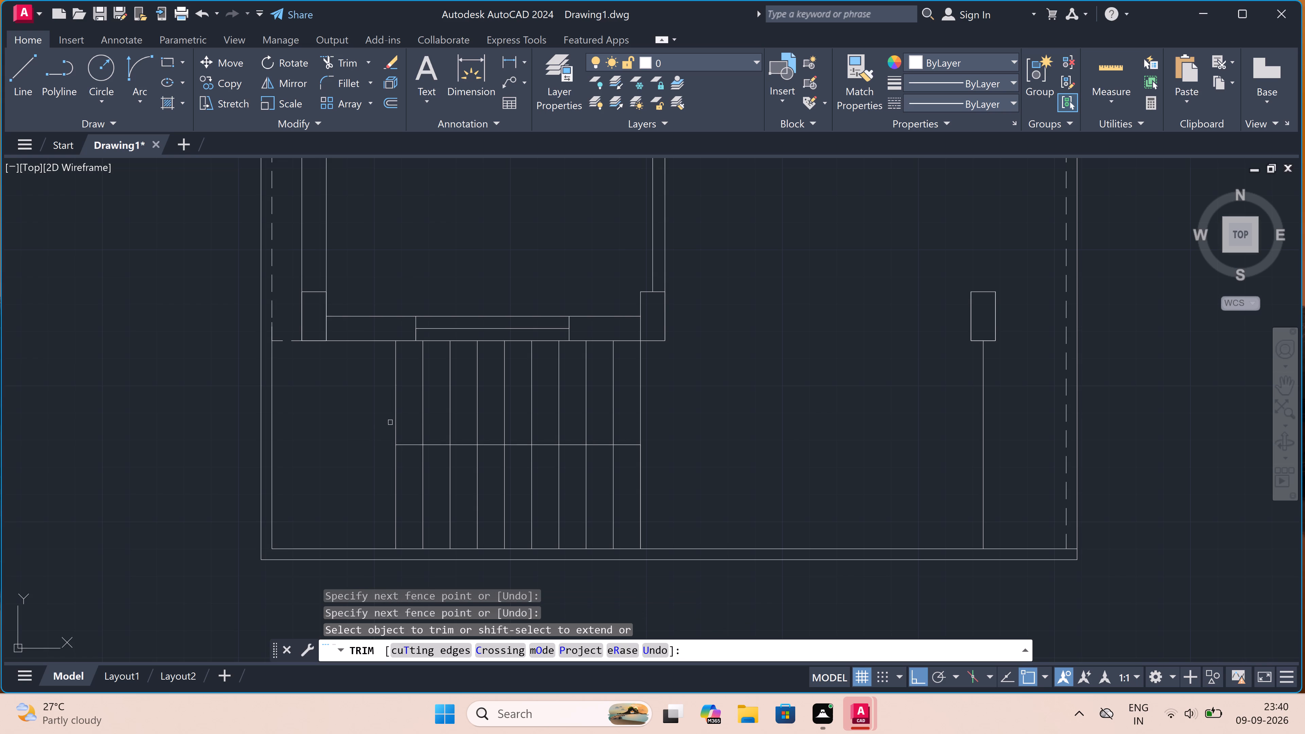
key(Escape)
Draw one more tread 10" west of the last, down to the plot's inner south boundary, and extend the centre line from its midpoint.
text(l)
key(space)
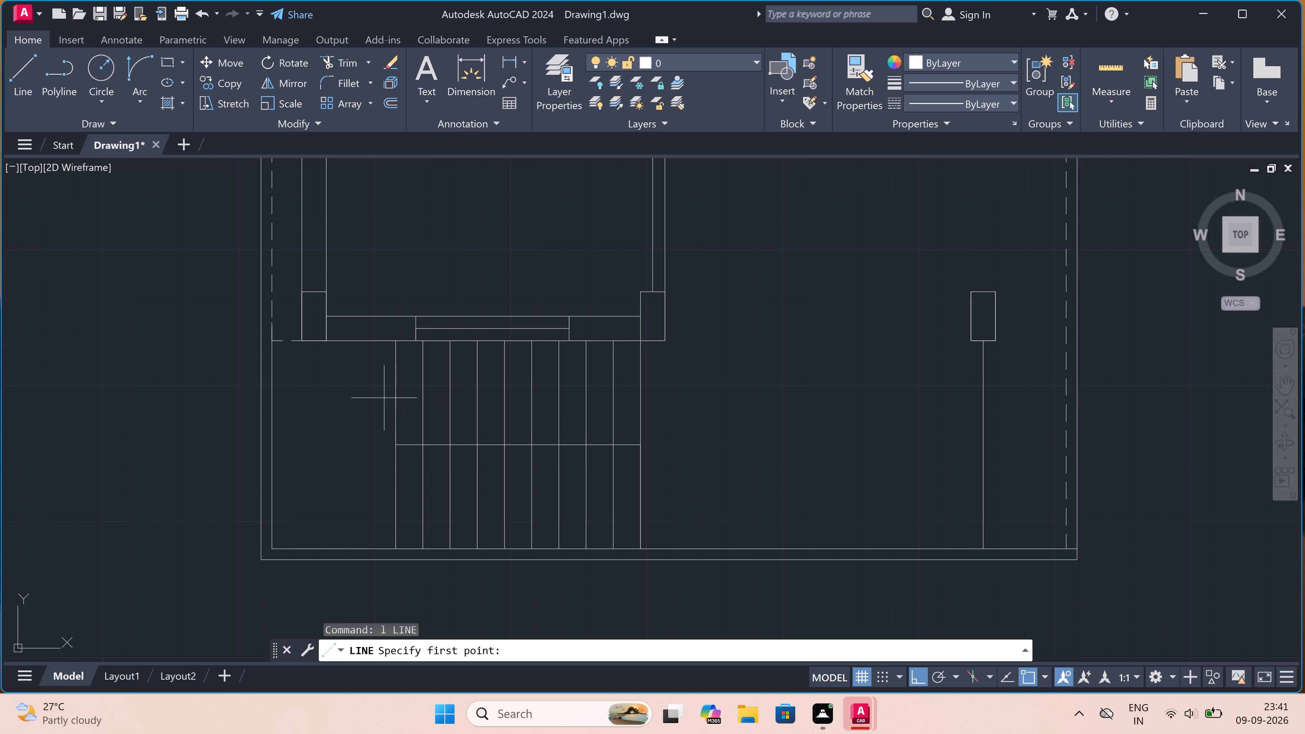
click(396, 337)
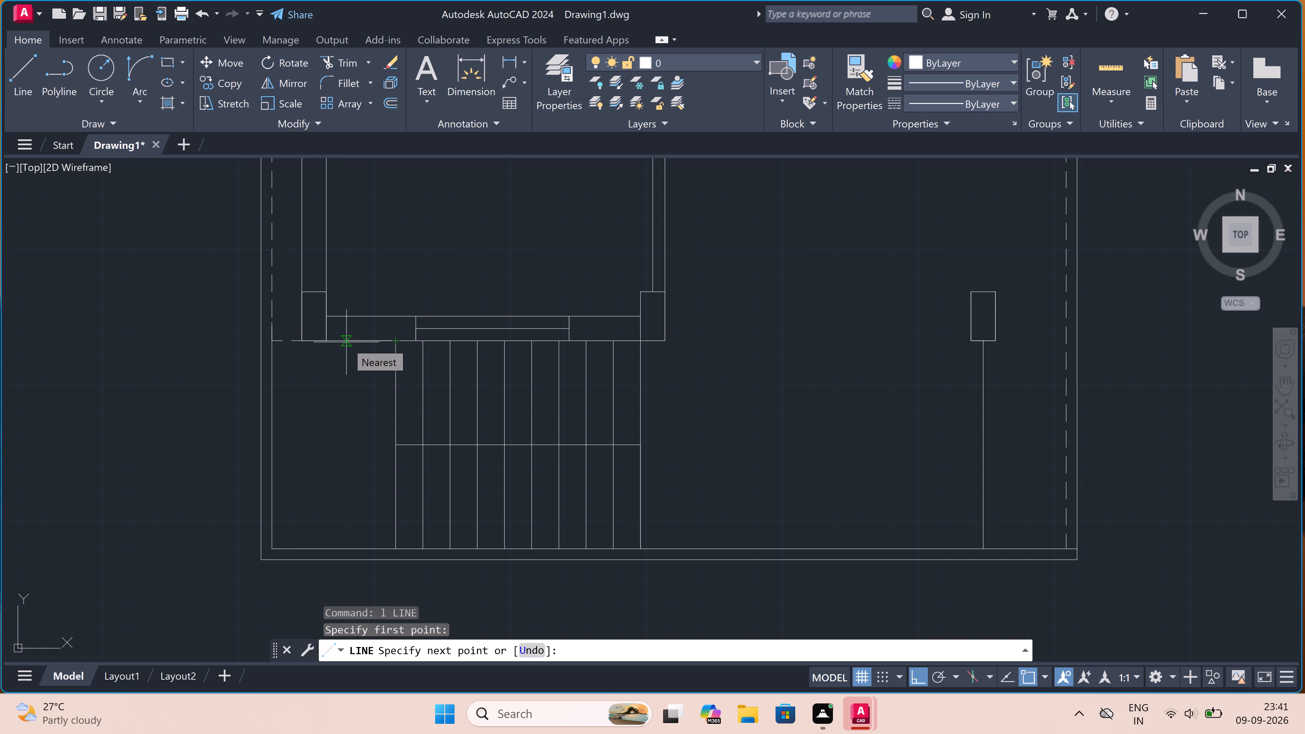
key(1)
key(0)
text(")
key(space)
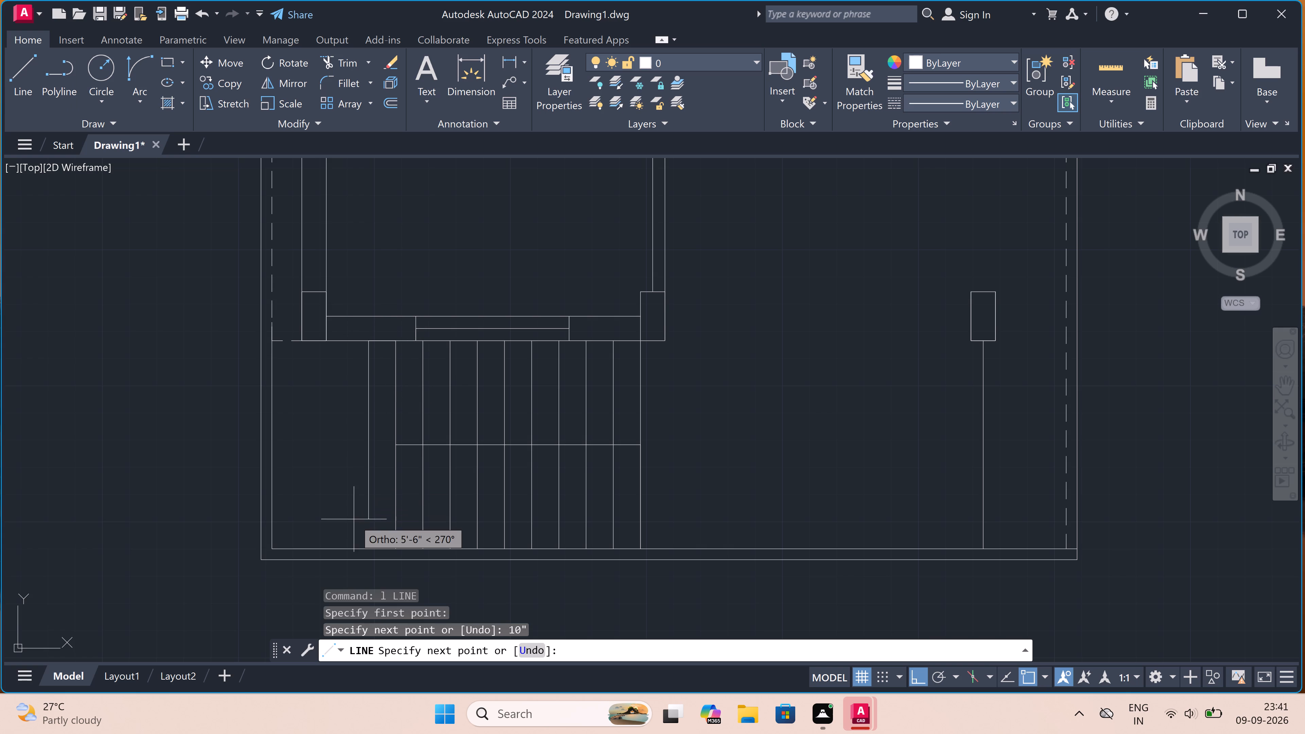
click(365, 547)
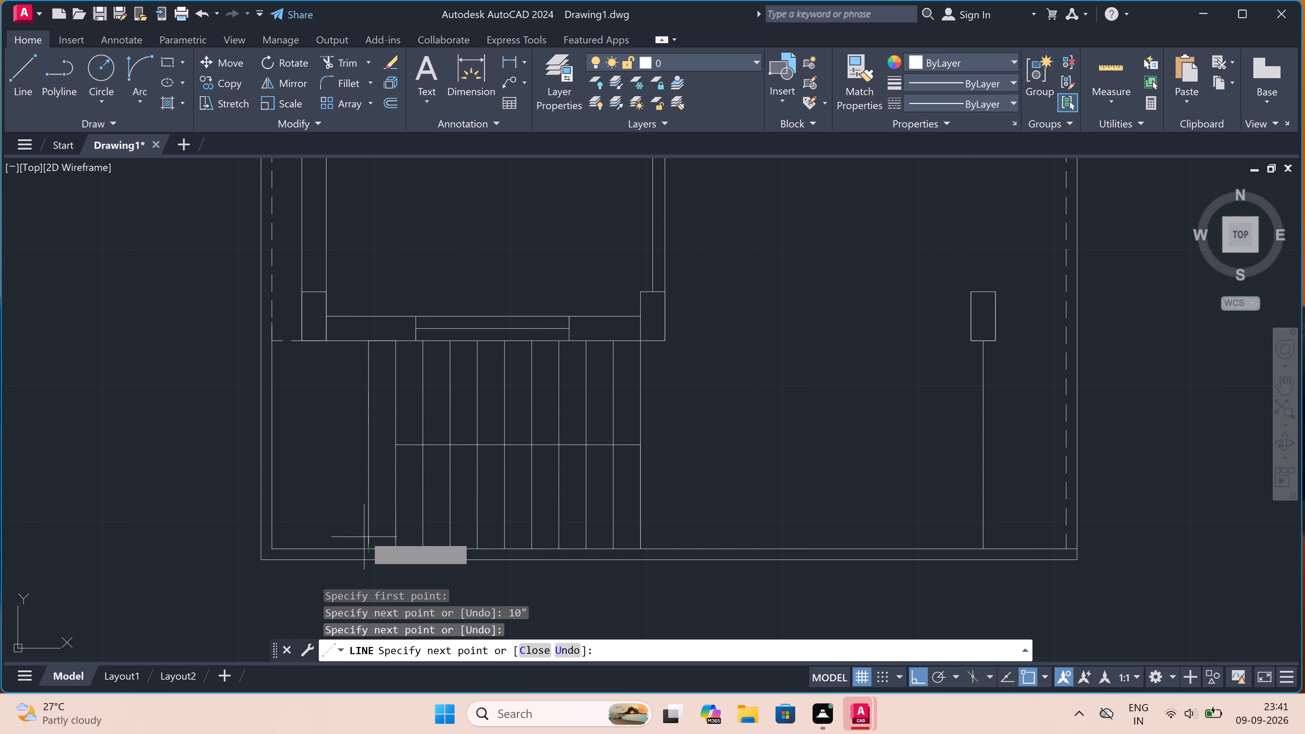
scroll(387, 440, up, 2)
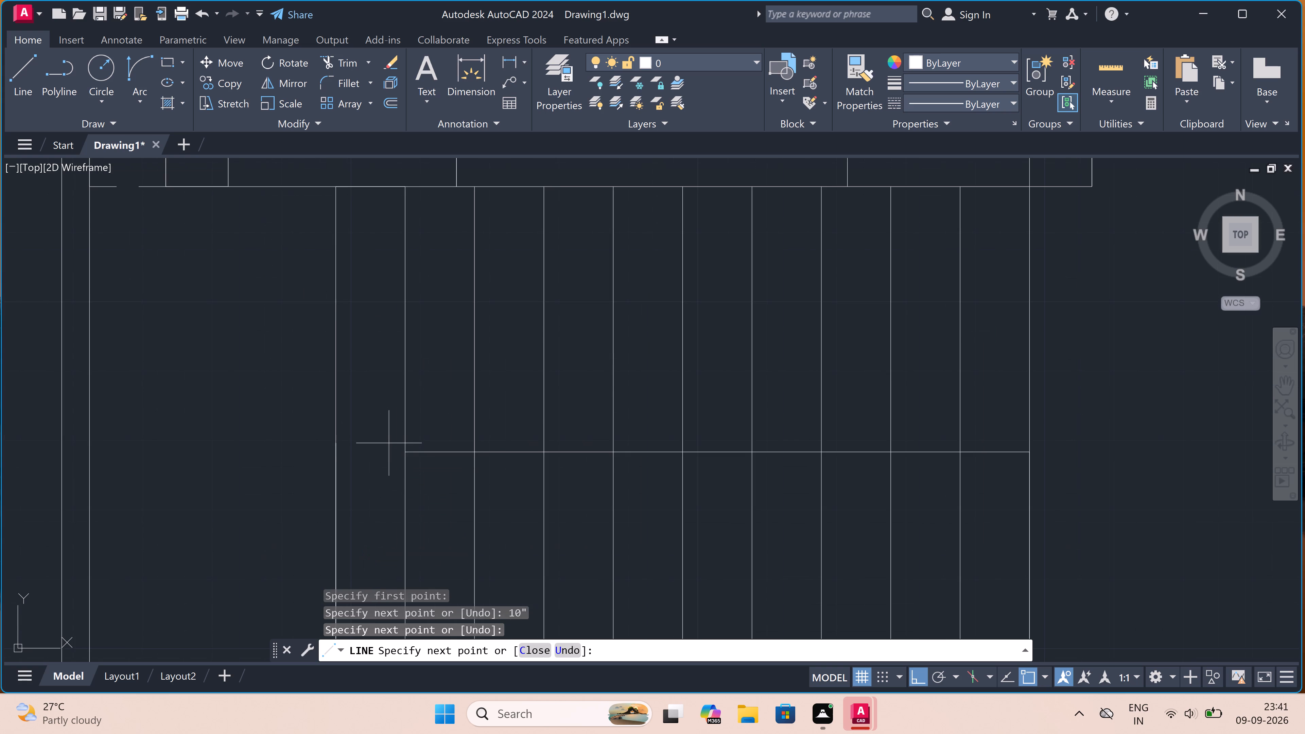
scroll(406, 458, up, 3)
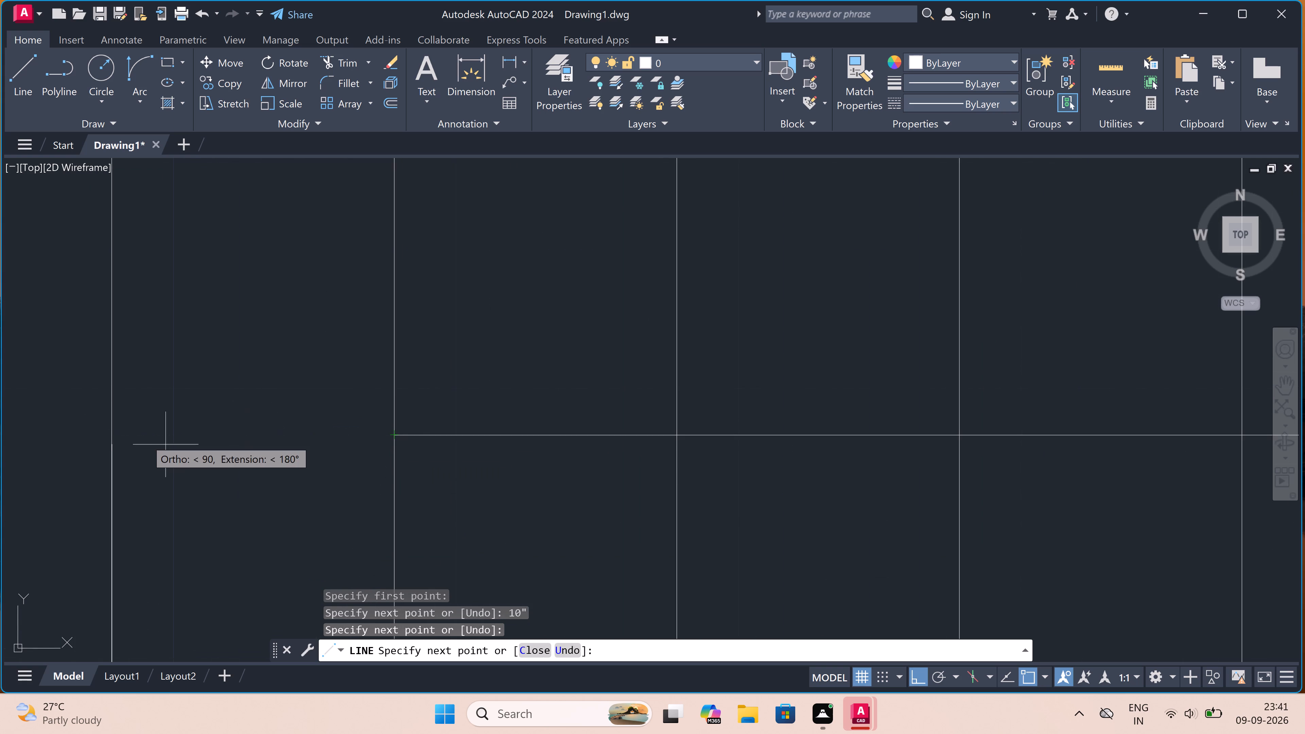
click(109, 435)
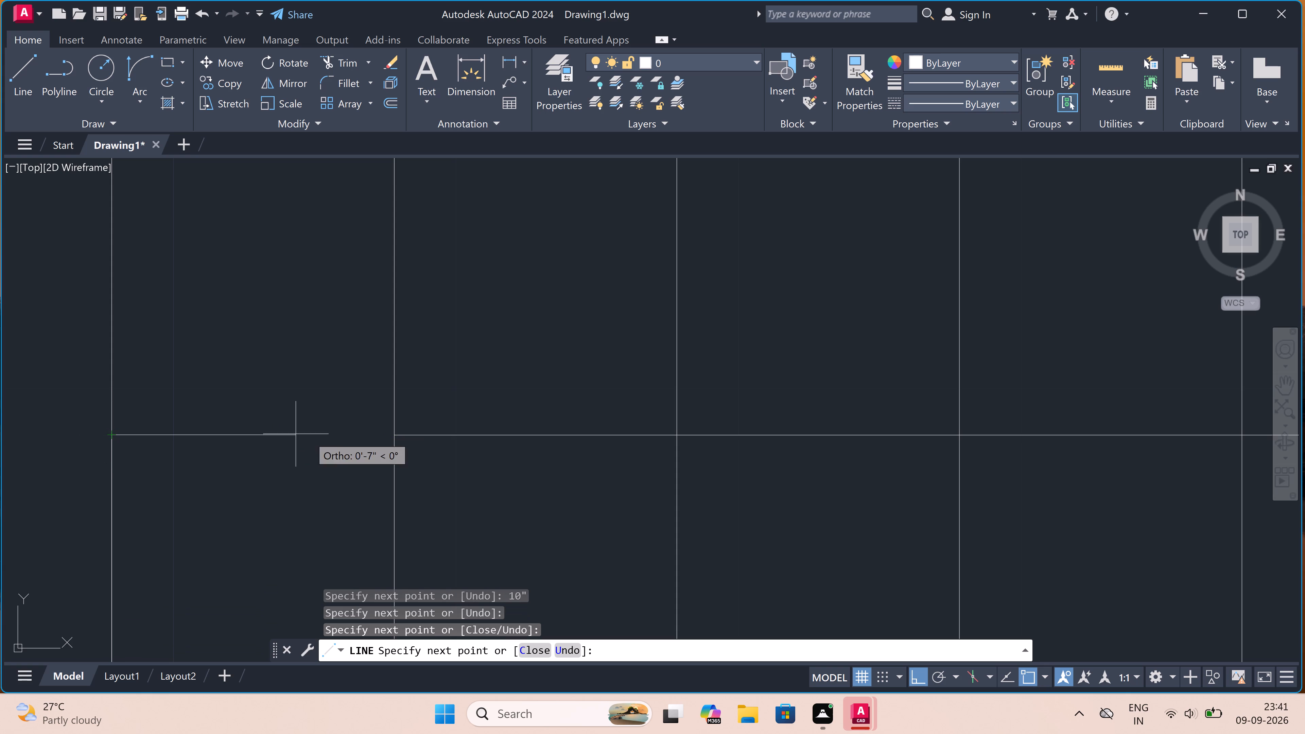
click(394, 439)
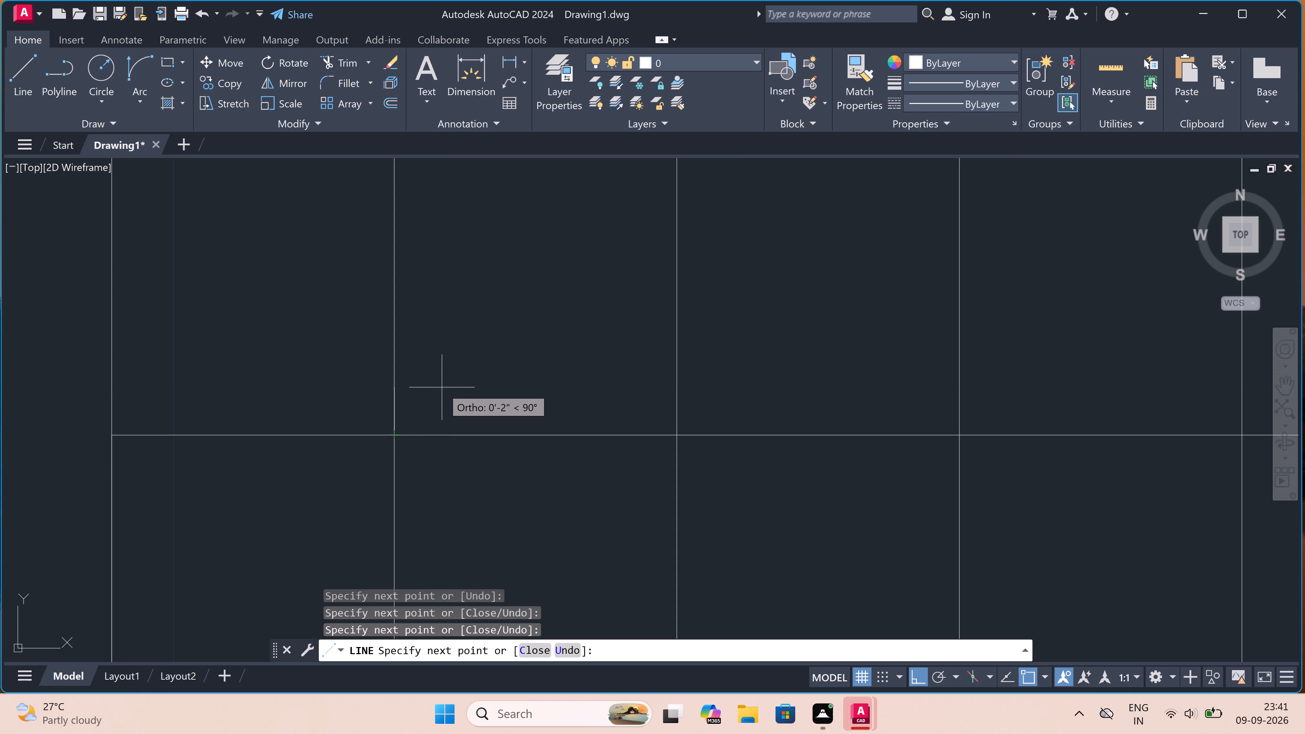
key(Escape)
Draw a U-shaped stair path from the upper flight's east edge: about 10' west, about 3' south, and back east to the edge.
scroll(439, 378, down, 3)
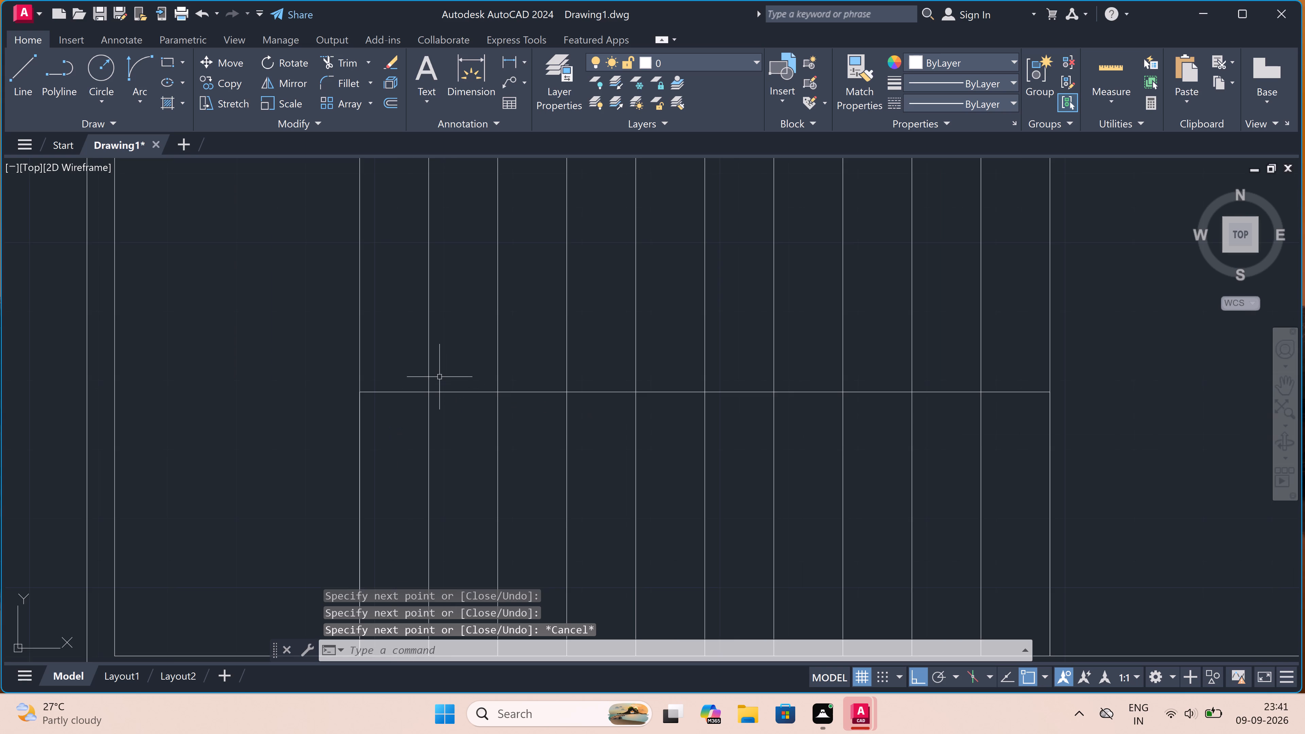
scroll(440, 374, down, 2)
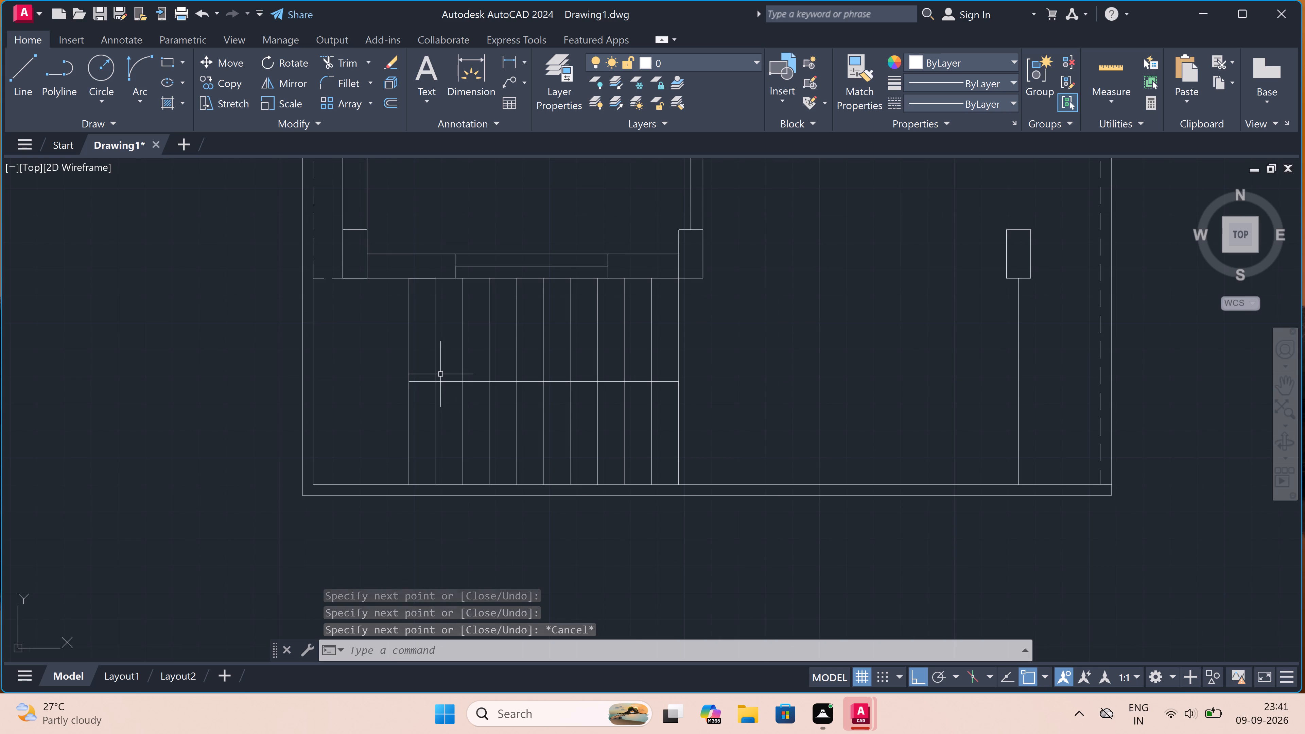
scroll(348, 351, up, 1)
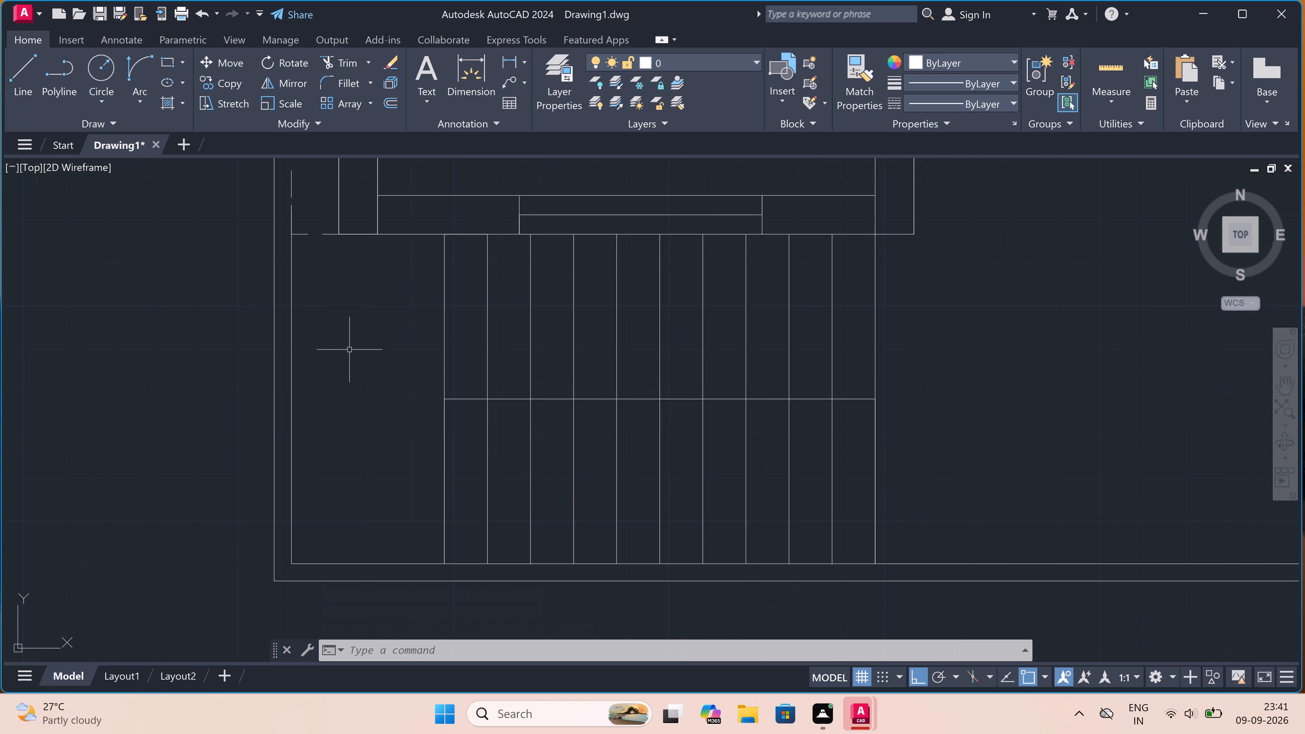
text(l)
key(space)
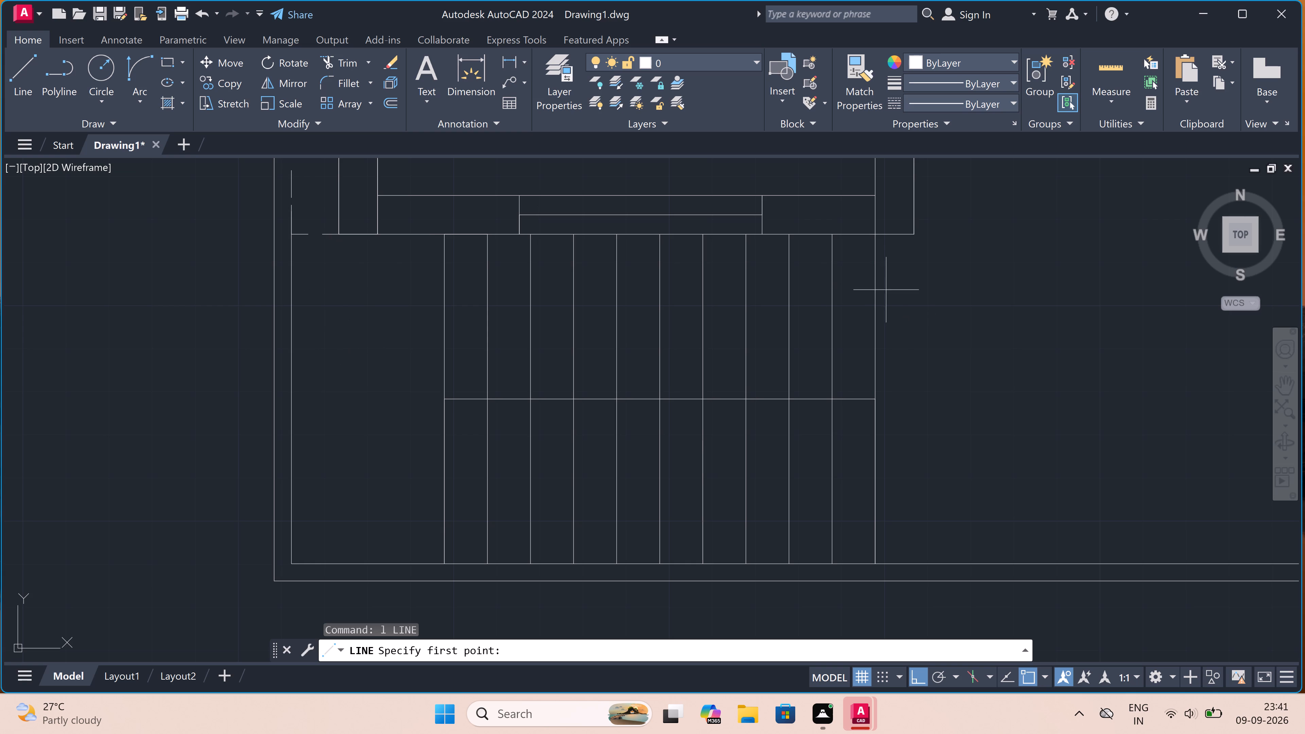
click(874, 310)
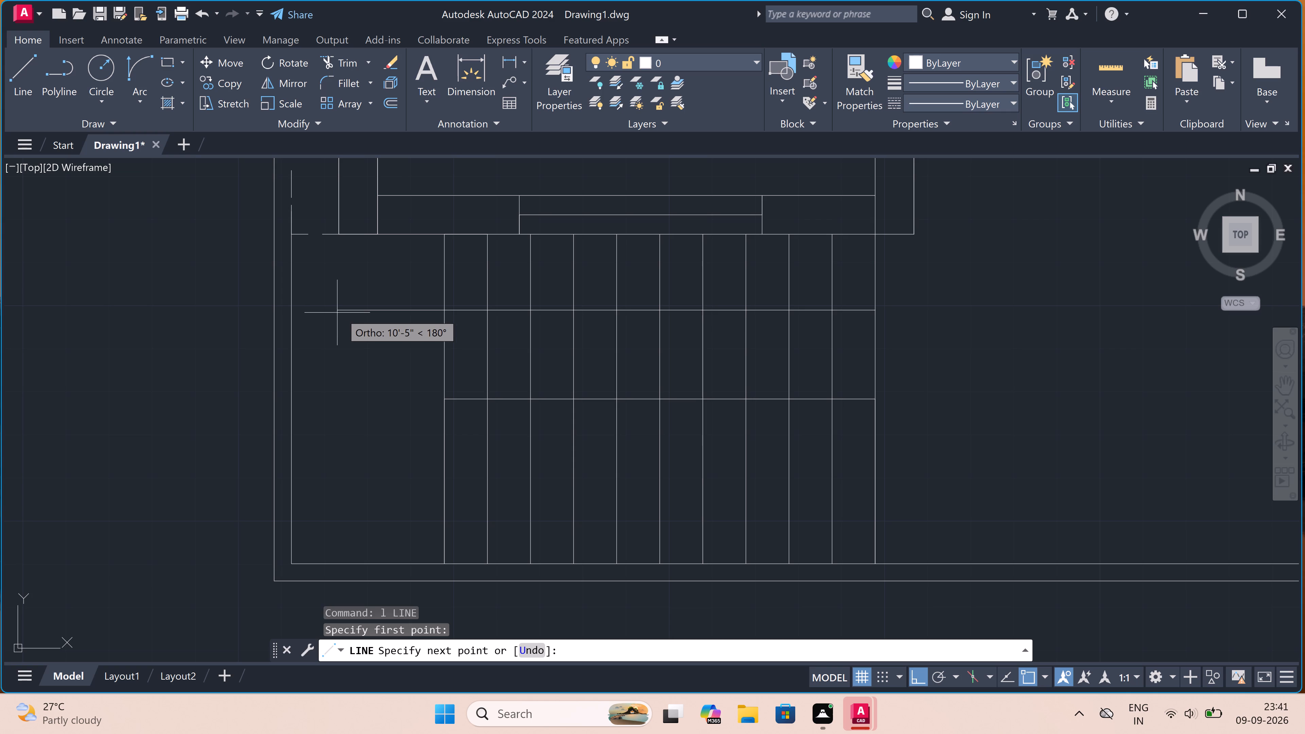
click(365, 310)
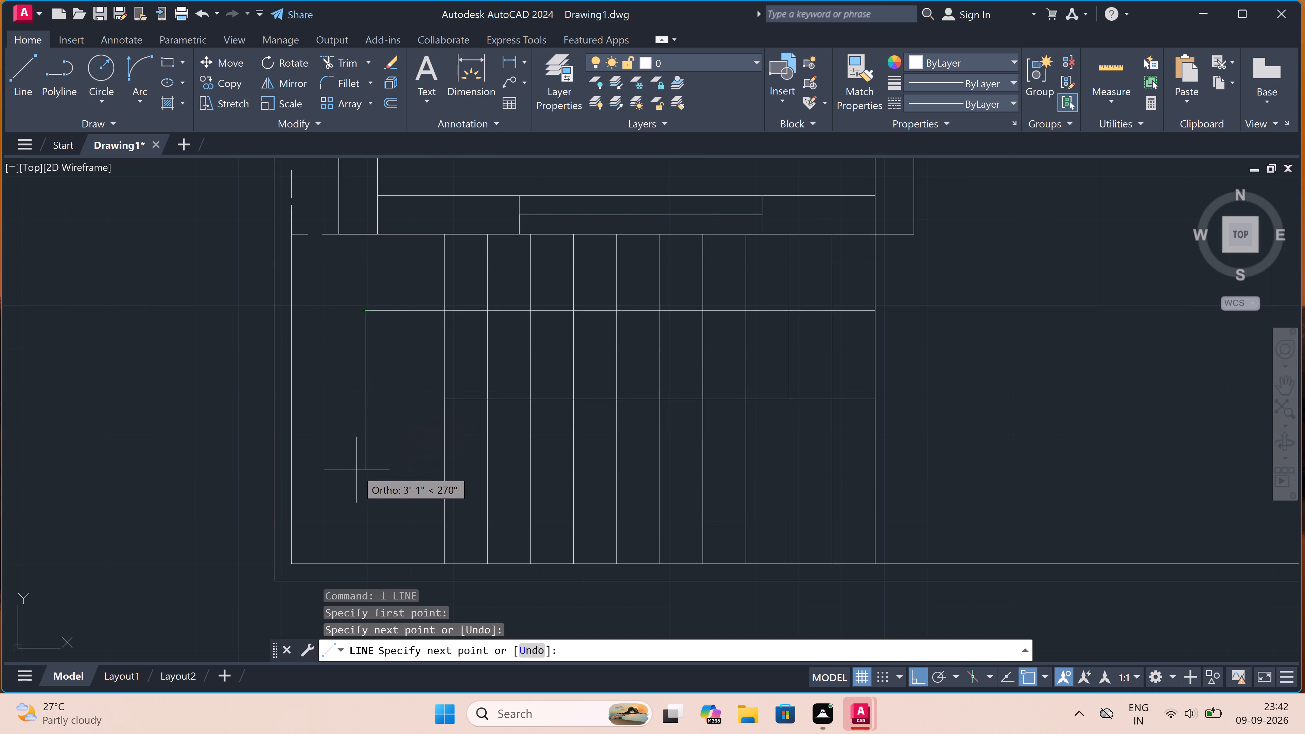
click(368, 476)
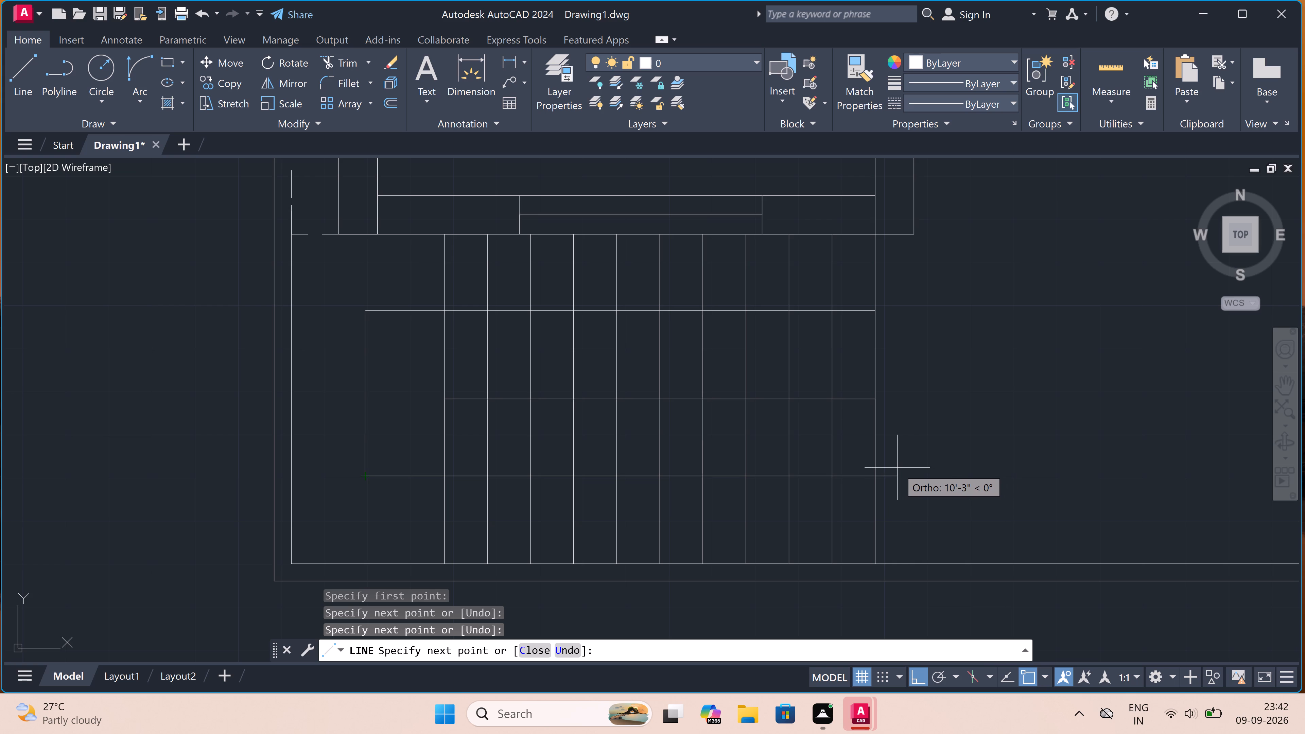
click(872, 474)
key(Escape)
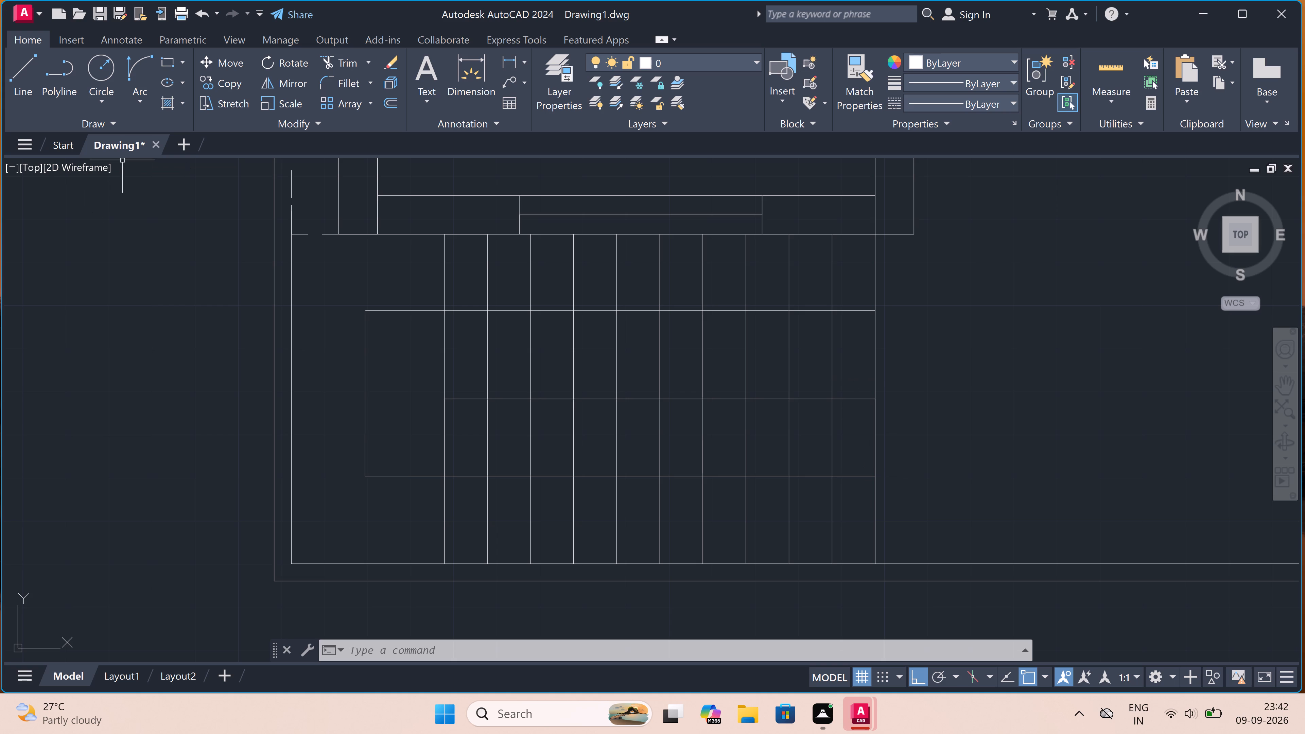
Draw a vertical line across the narrow strip along the northwest room's north wall, from the wall's inner face to the strip's south line.
scroll(253, 326, down, 5)
scroll(280, 283, down, 3)
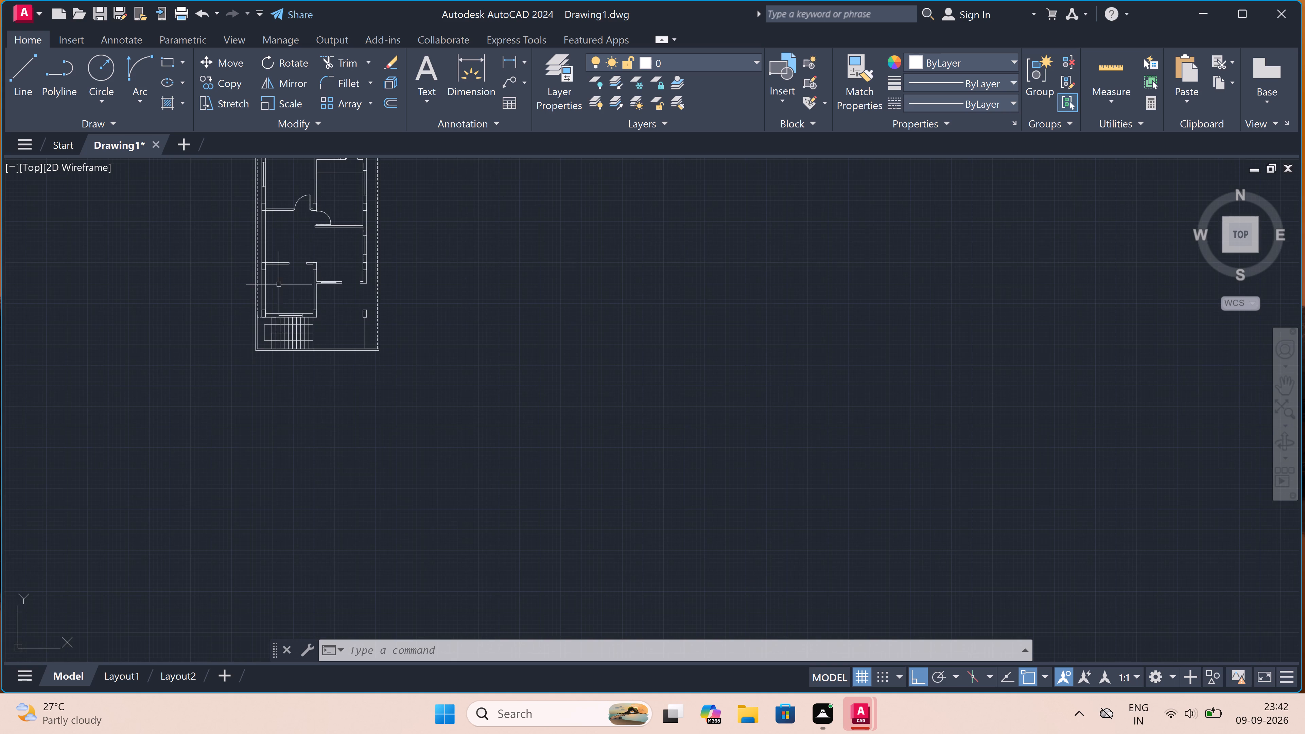
scroll(276, 212, up, 1)
scroll(252, 264, up, 3)
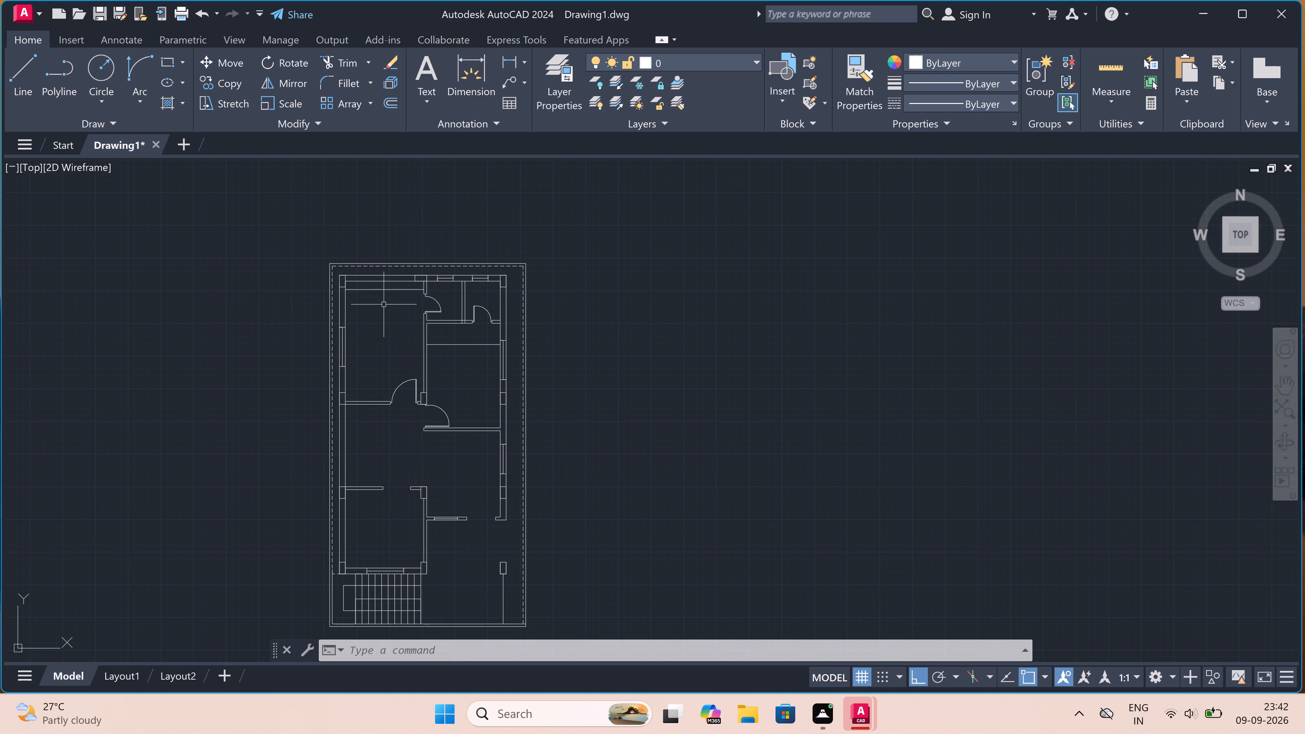
scroll(379, 270, up, 3)
scroll(400, 315, up, 1)
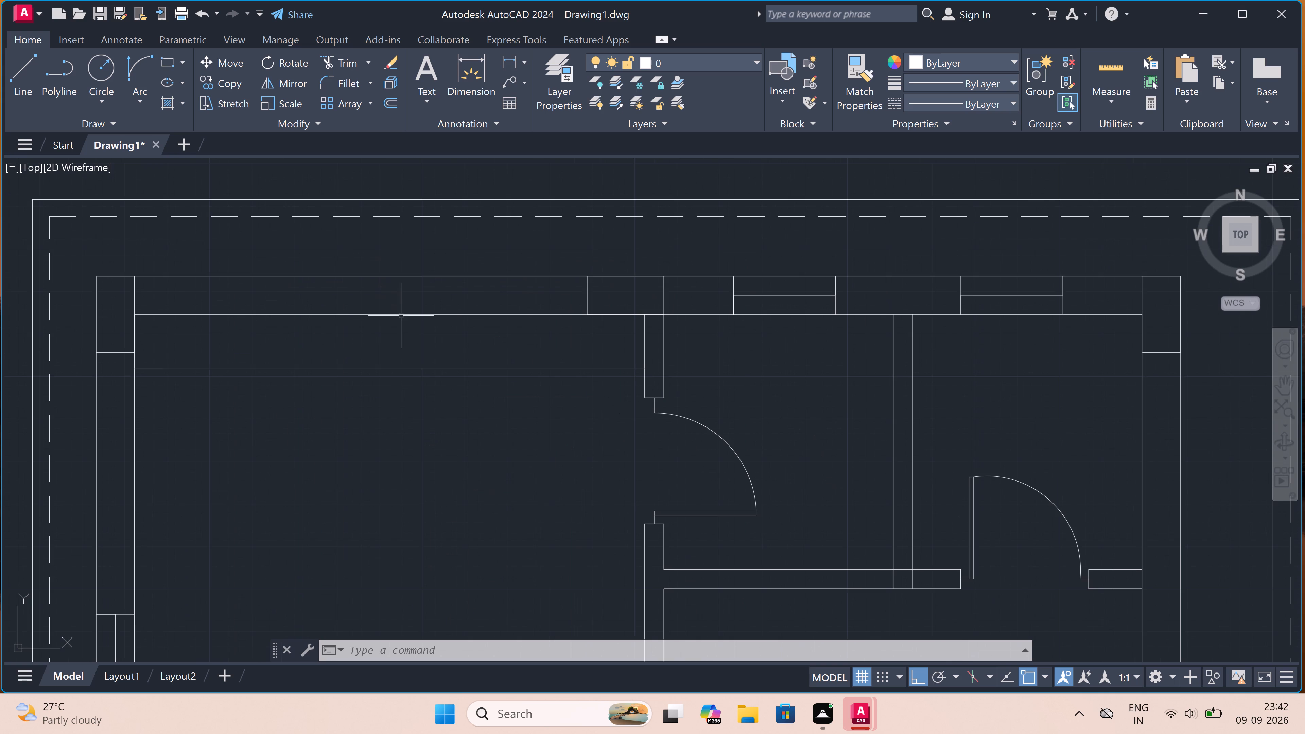
scroll(409, 339, up, 1)
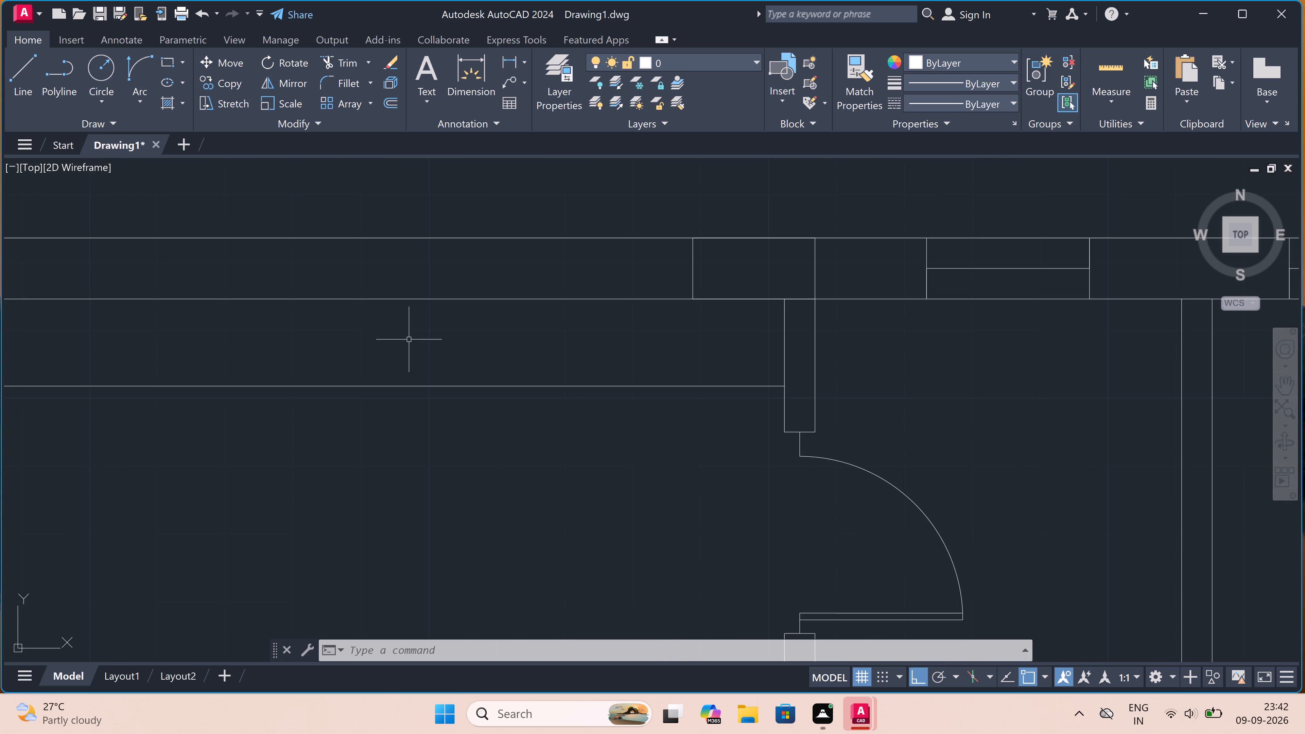
scroll(409, 339, down, 1)
key(space)
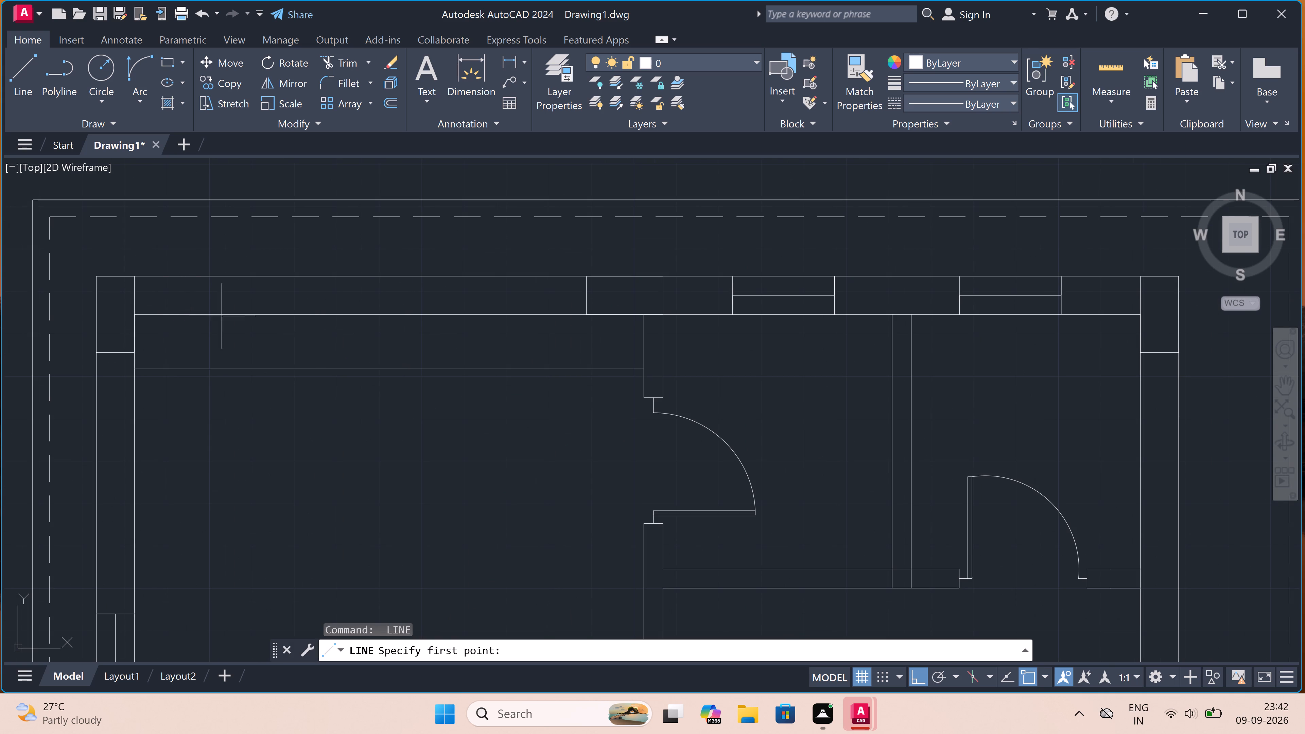
click(280, 315)
click(279, 370)
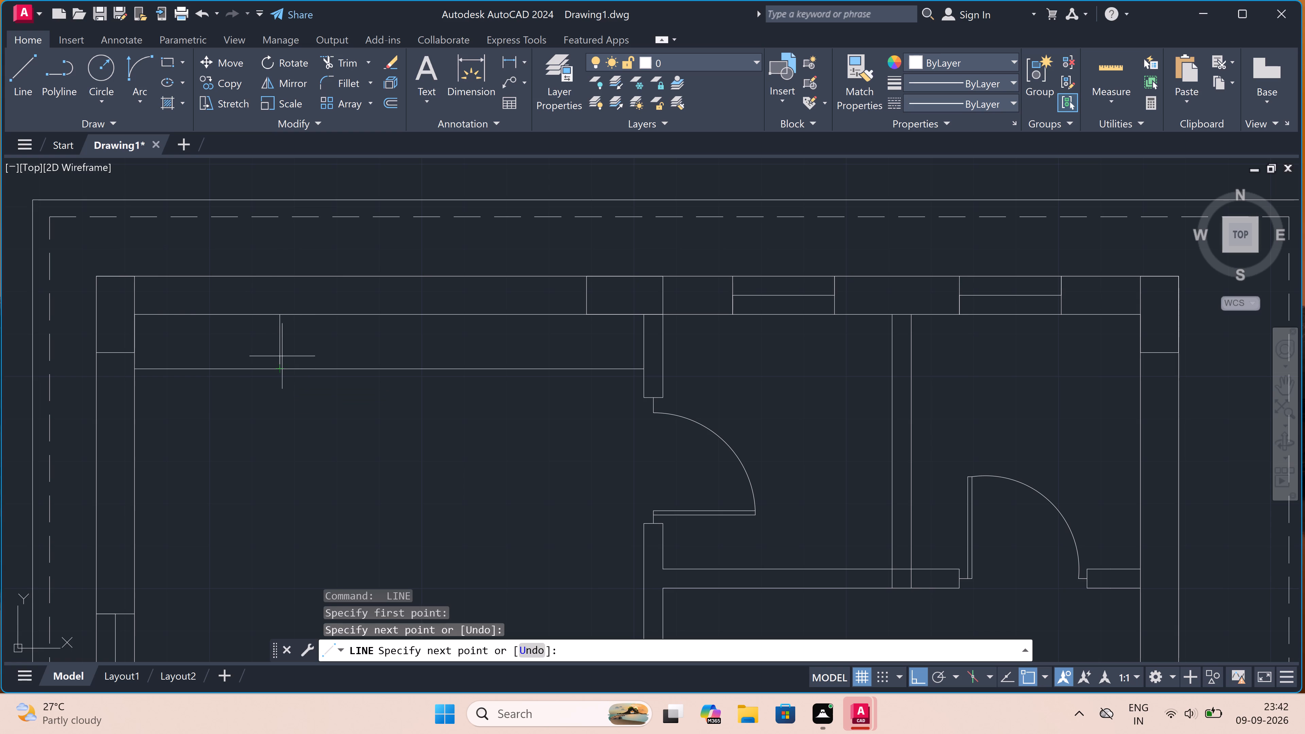
Continue the line 1" north along the vertical line from the strip's south edge, and east to the northwest room's east wall.
scroll(279, 318, up, 2)
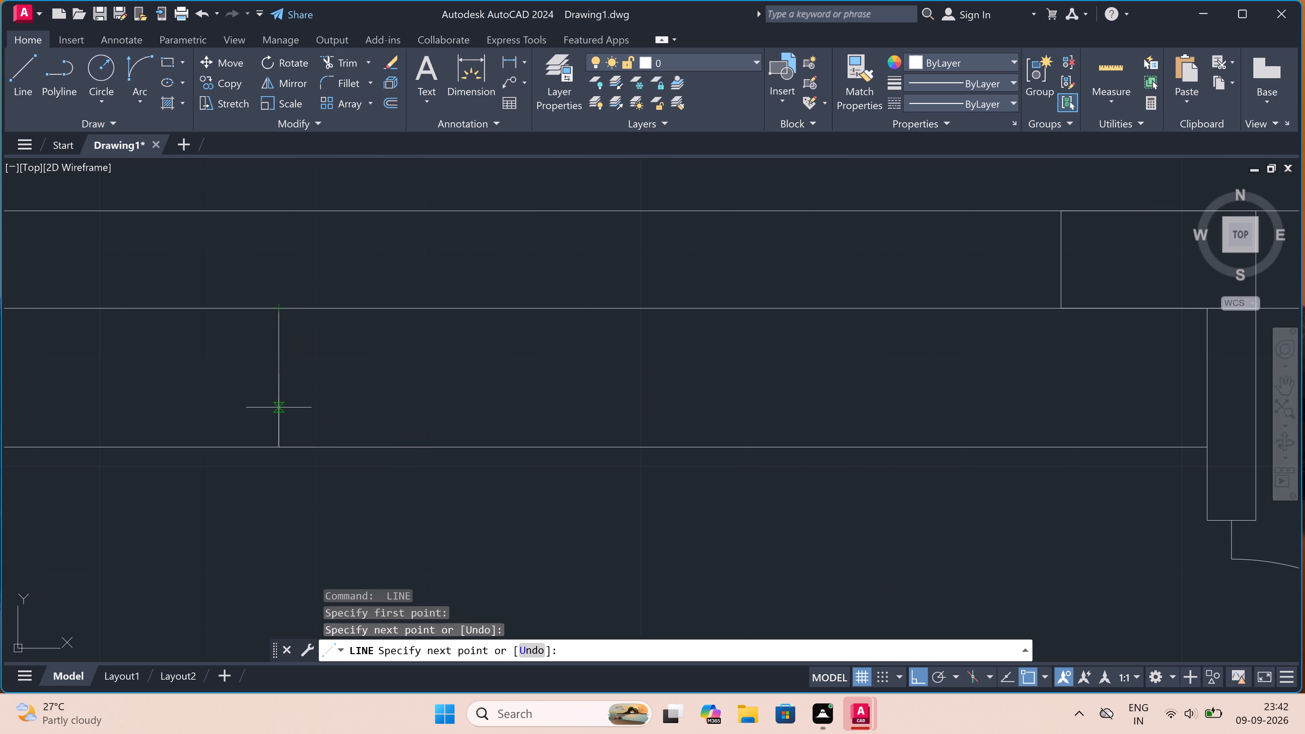
key(1)
text(")
key(space)
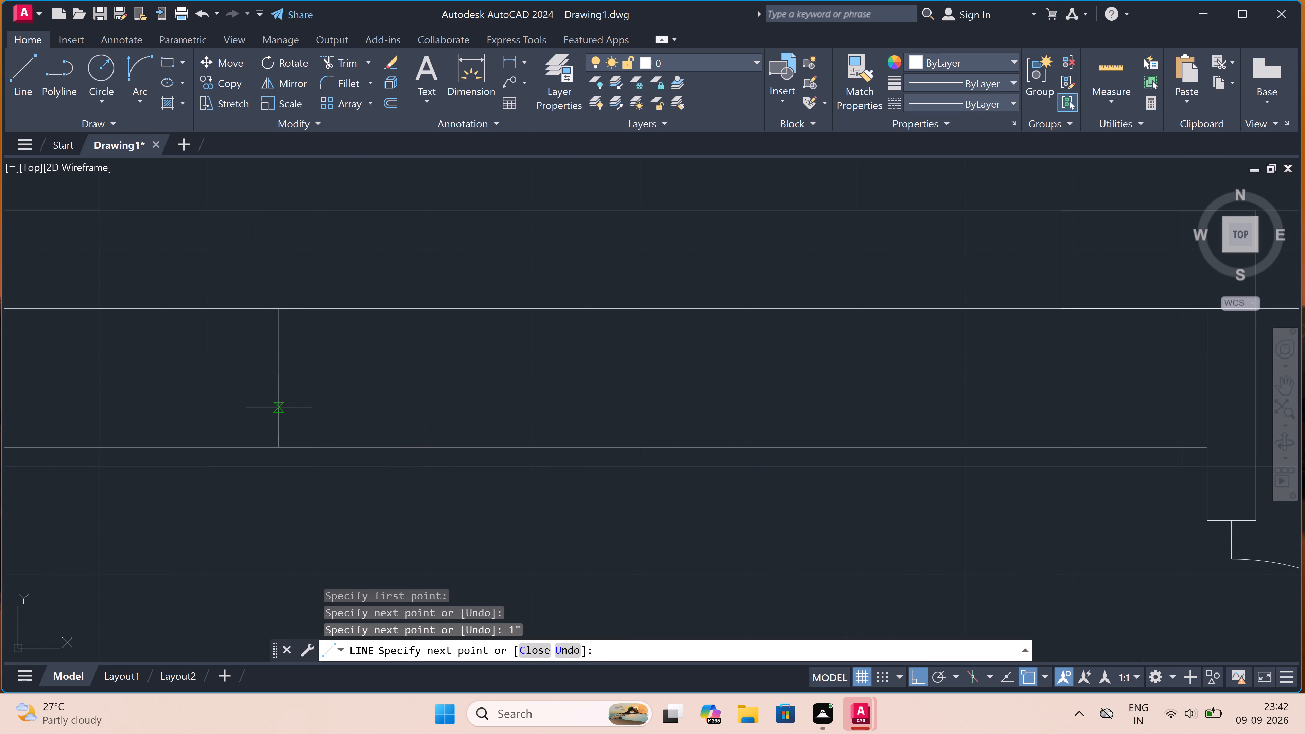
scroll(690, 406, up, 1)
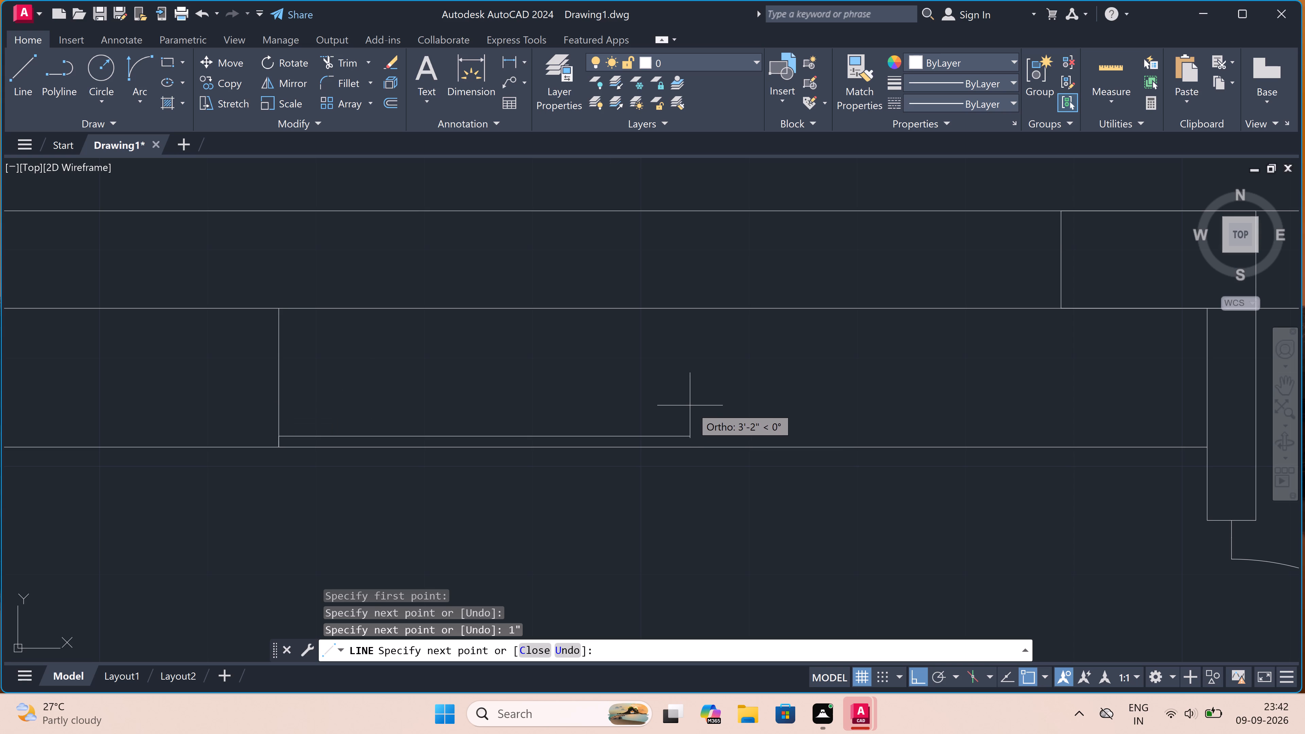
scroll(698, 412, down, 2)
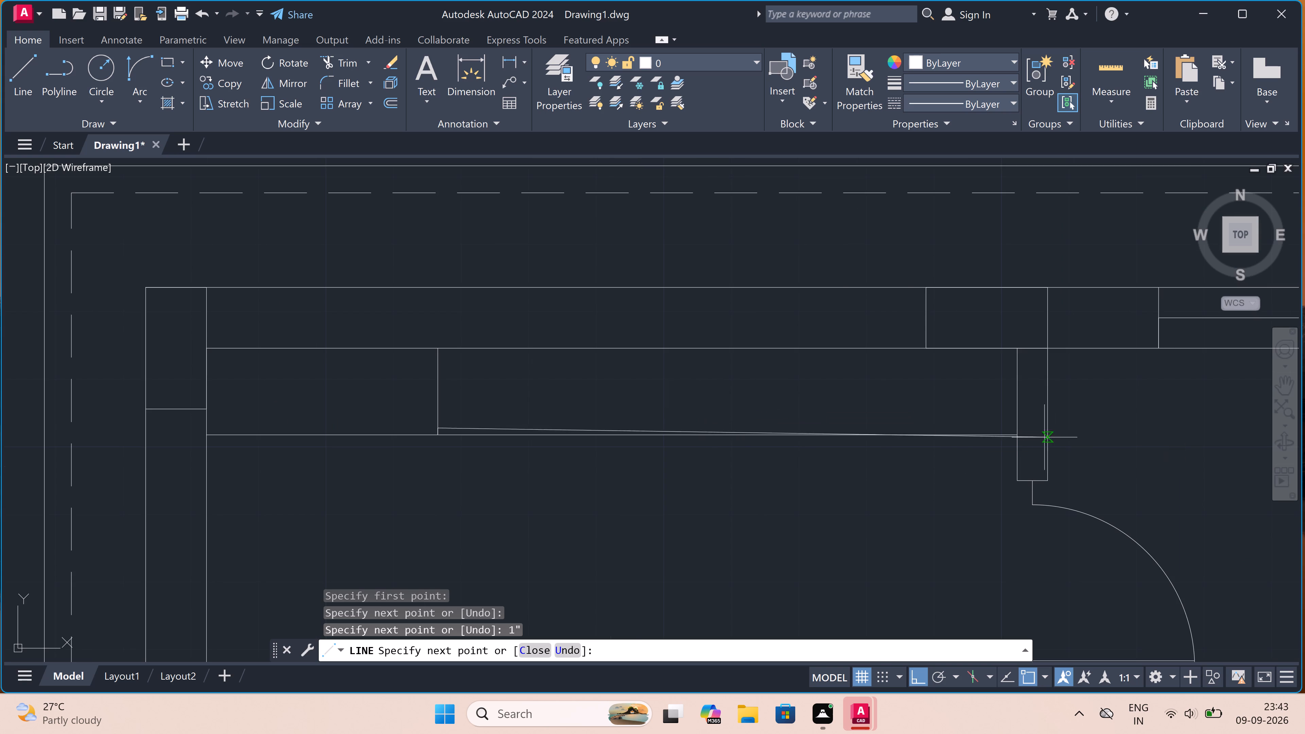
scroll(1021, 431, up, 3)
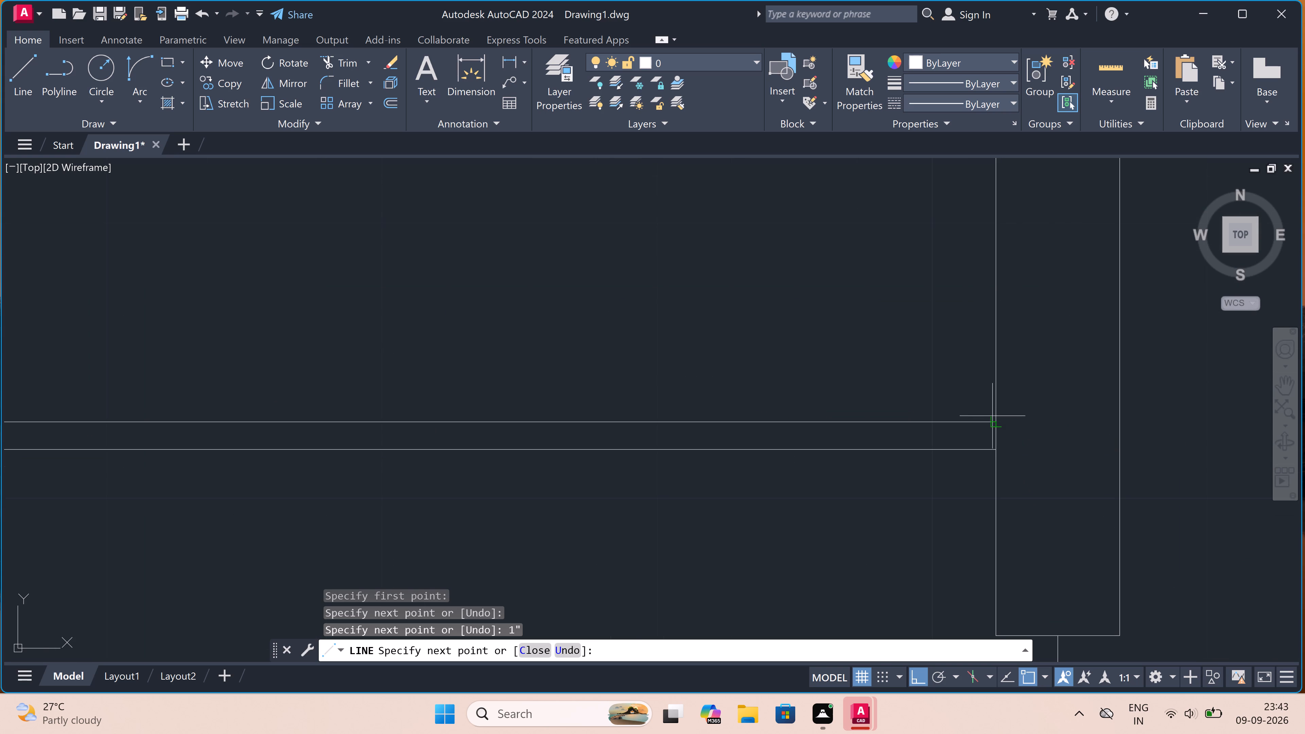
click(996, 421)
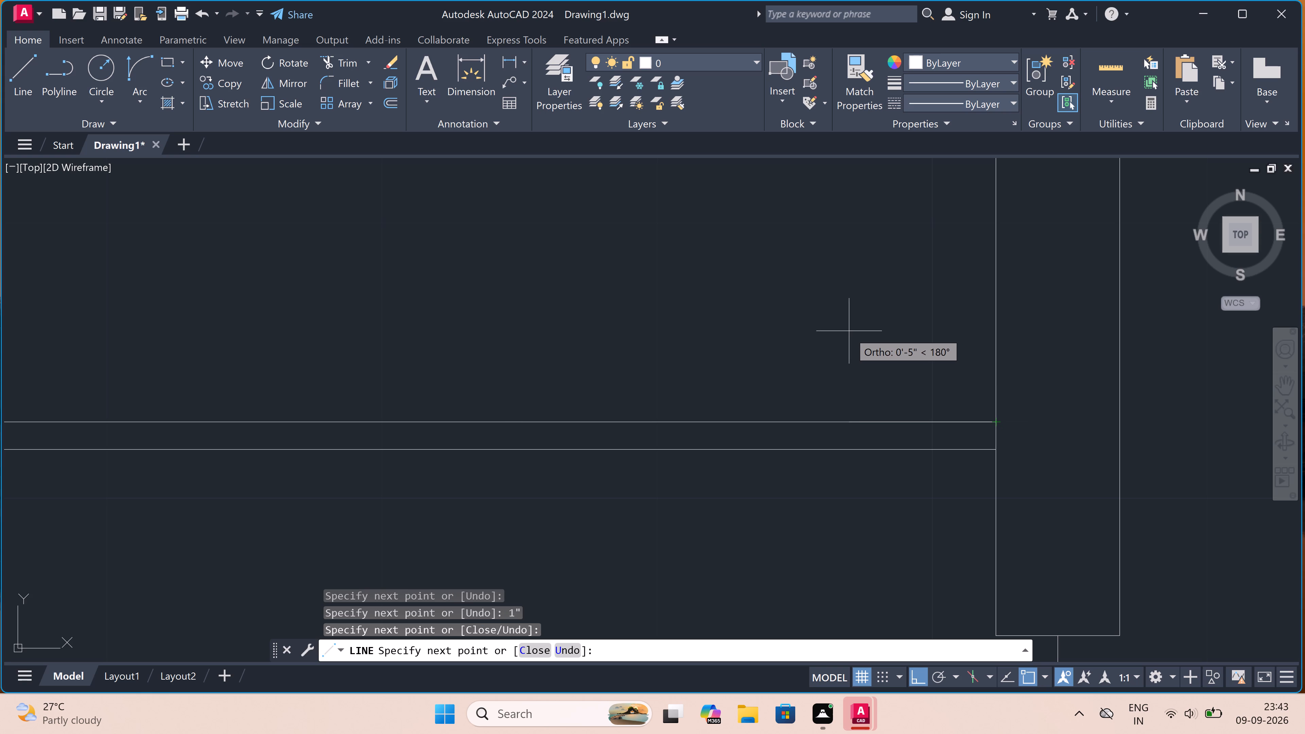
key(Escape)
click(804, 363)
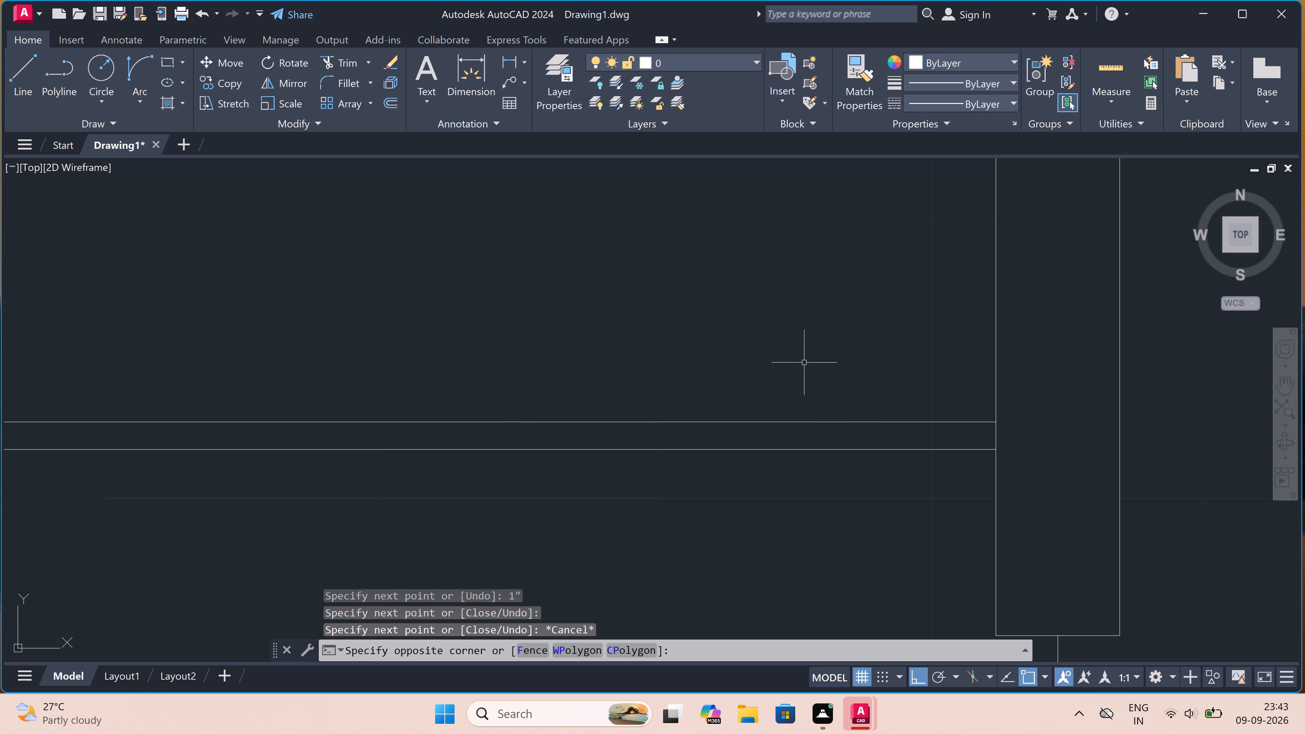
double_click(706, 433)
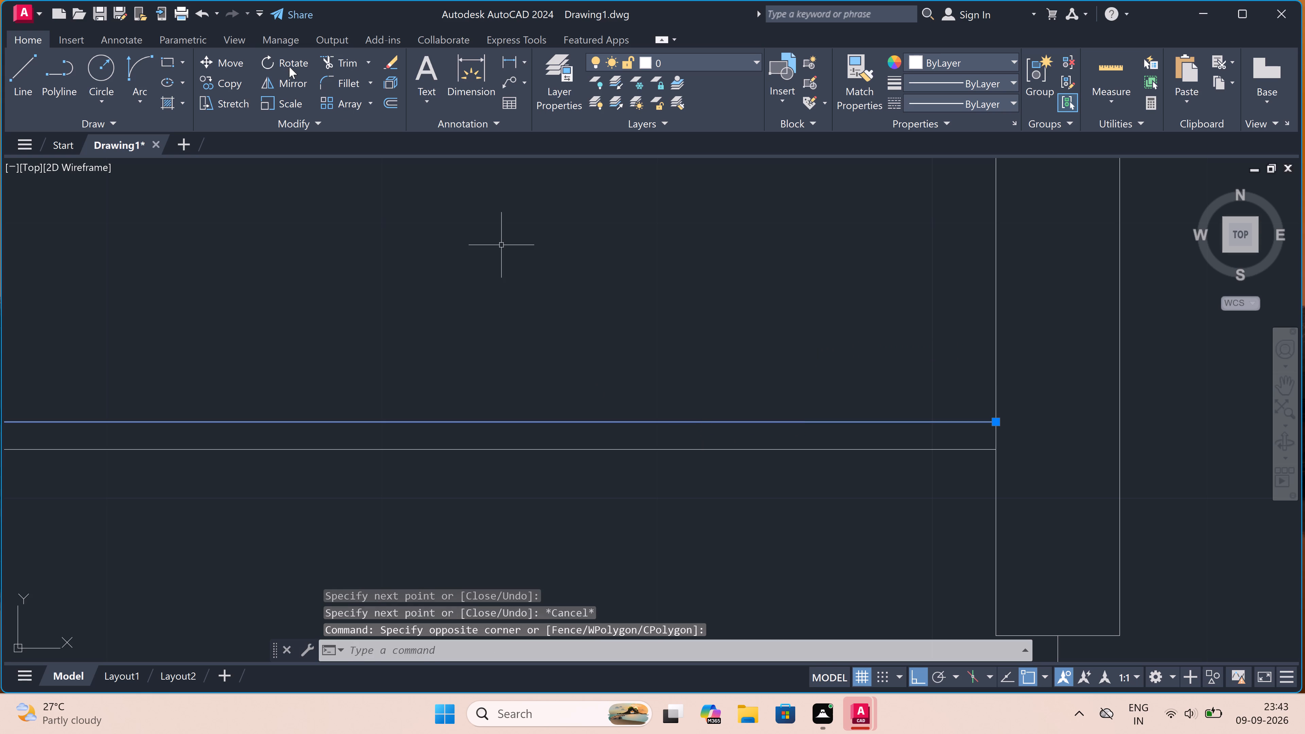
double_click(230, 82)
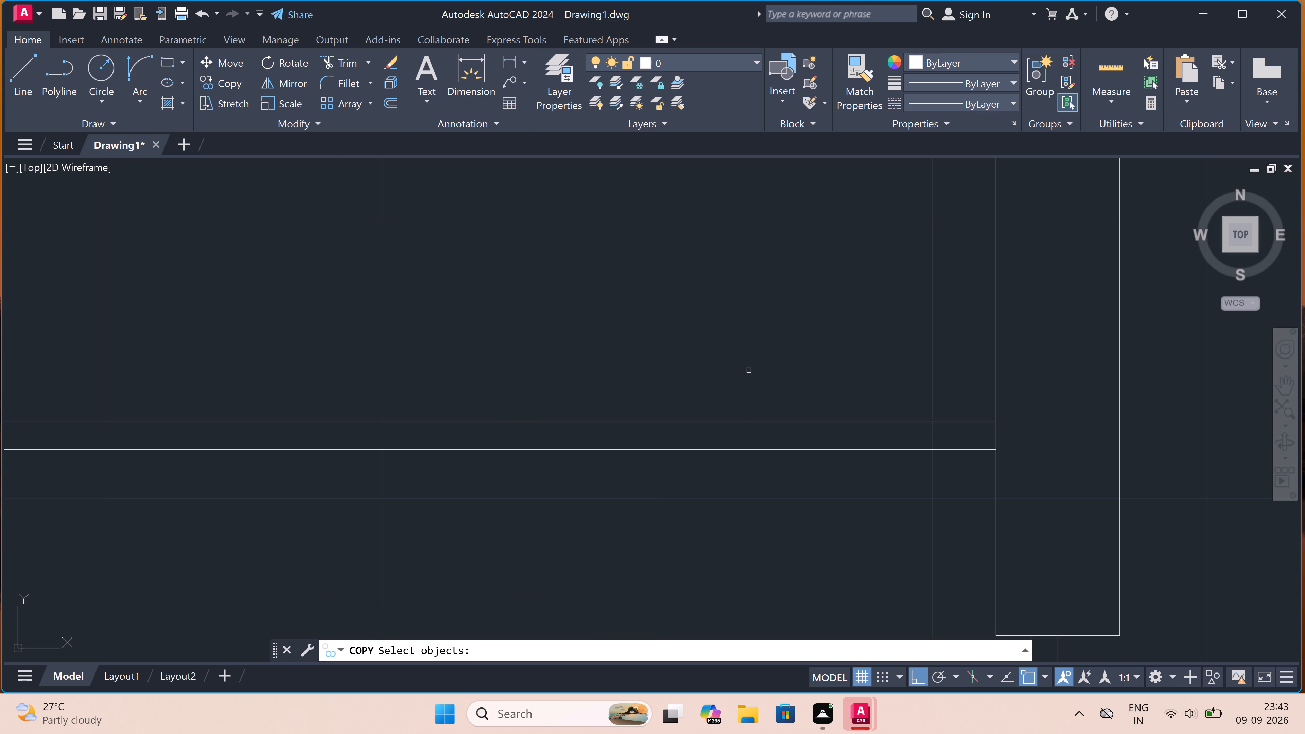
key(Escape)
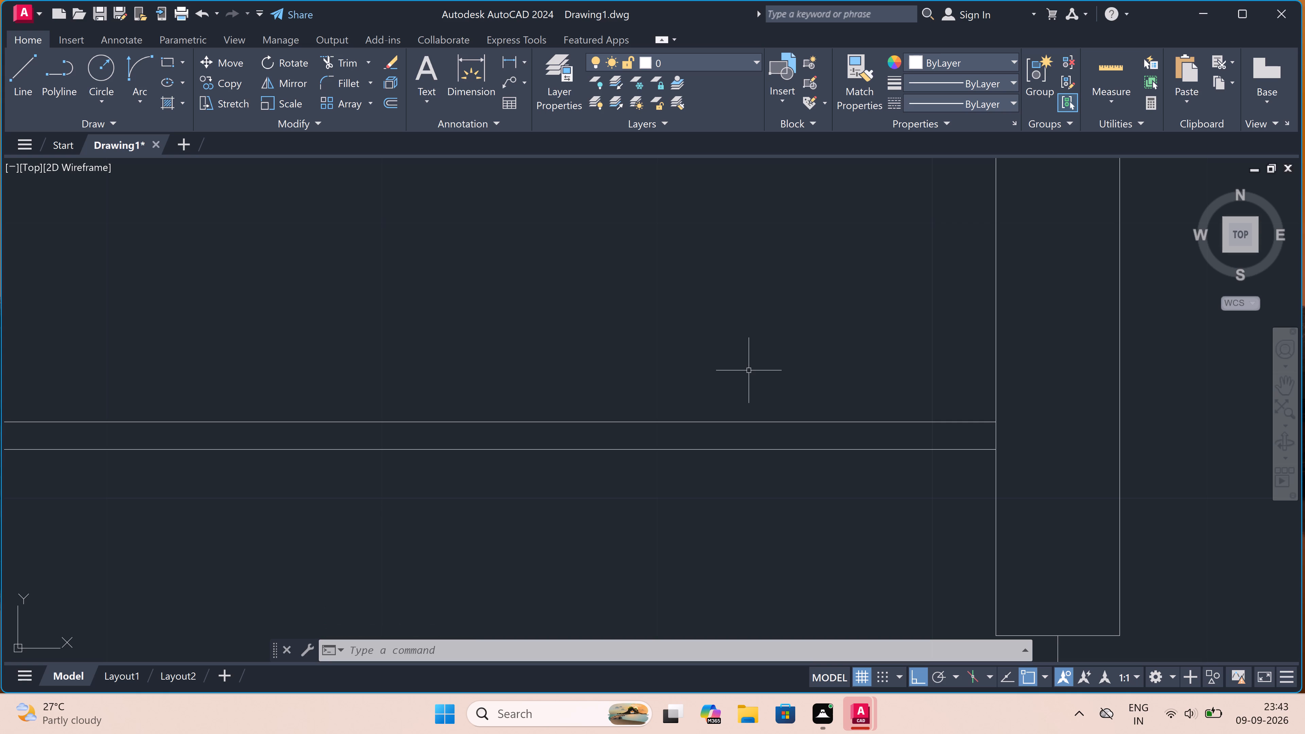
Copy the new horizontal line northward nine times, about 1" apart, filling the strip up to near the north wall's inner face.
scroll(662, 337, down, 3)
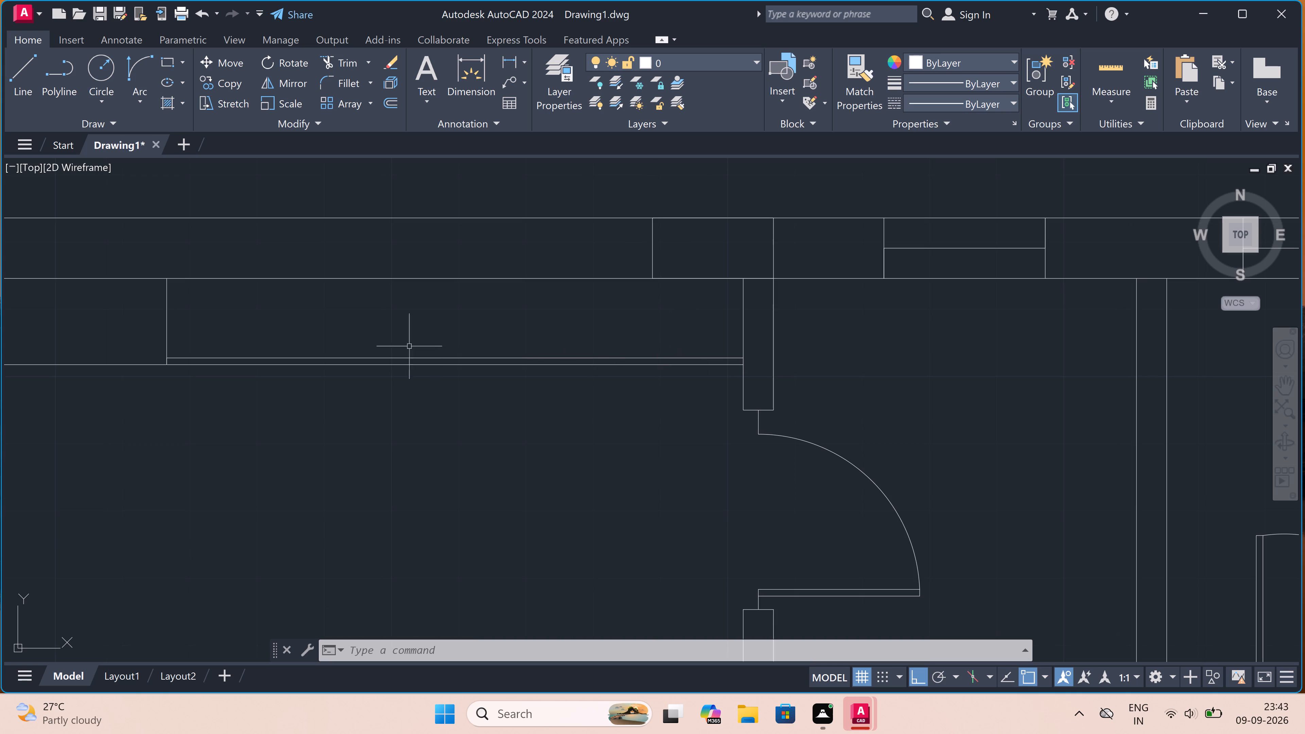
scroll(121, 342, up, 3)
scroll(231, 353, down, 2)
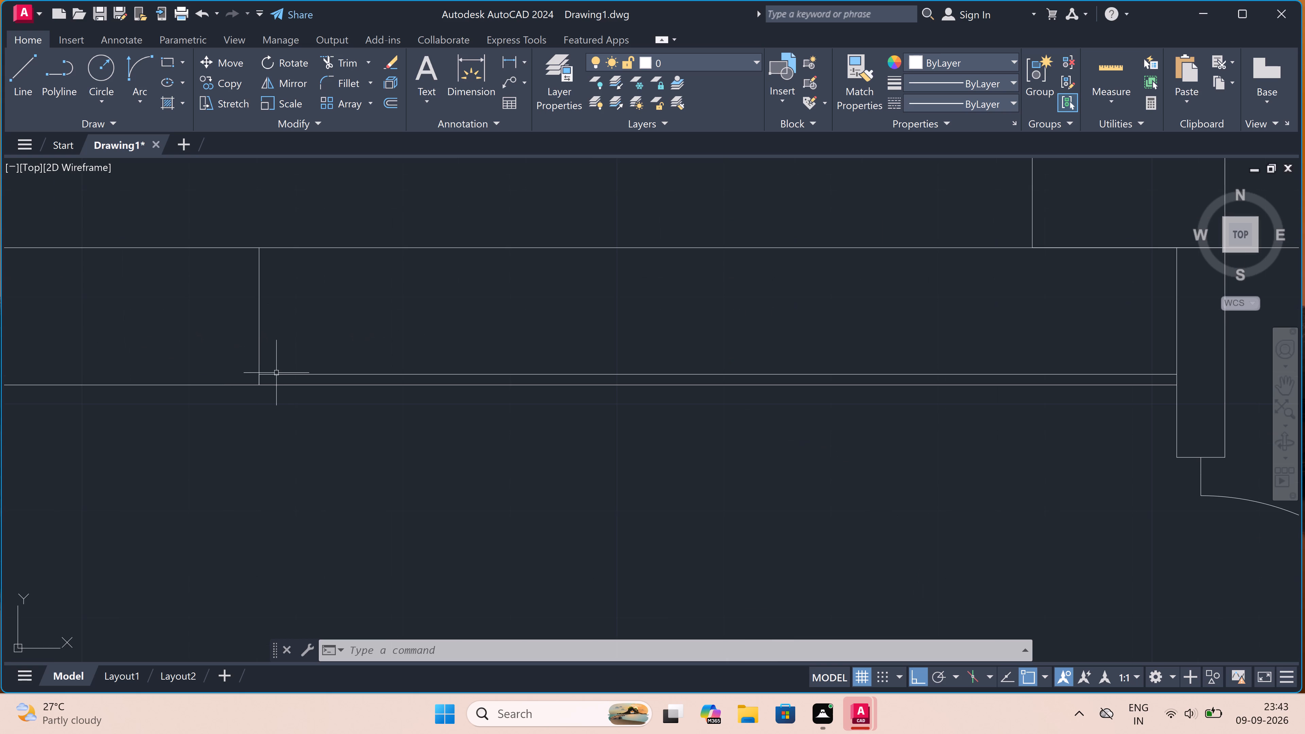
click(276, 372)
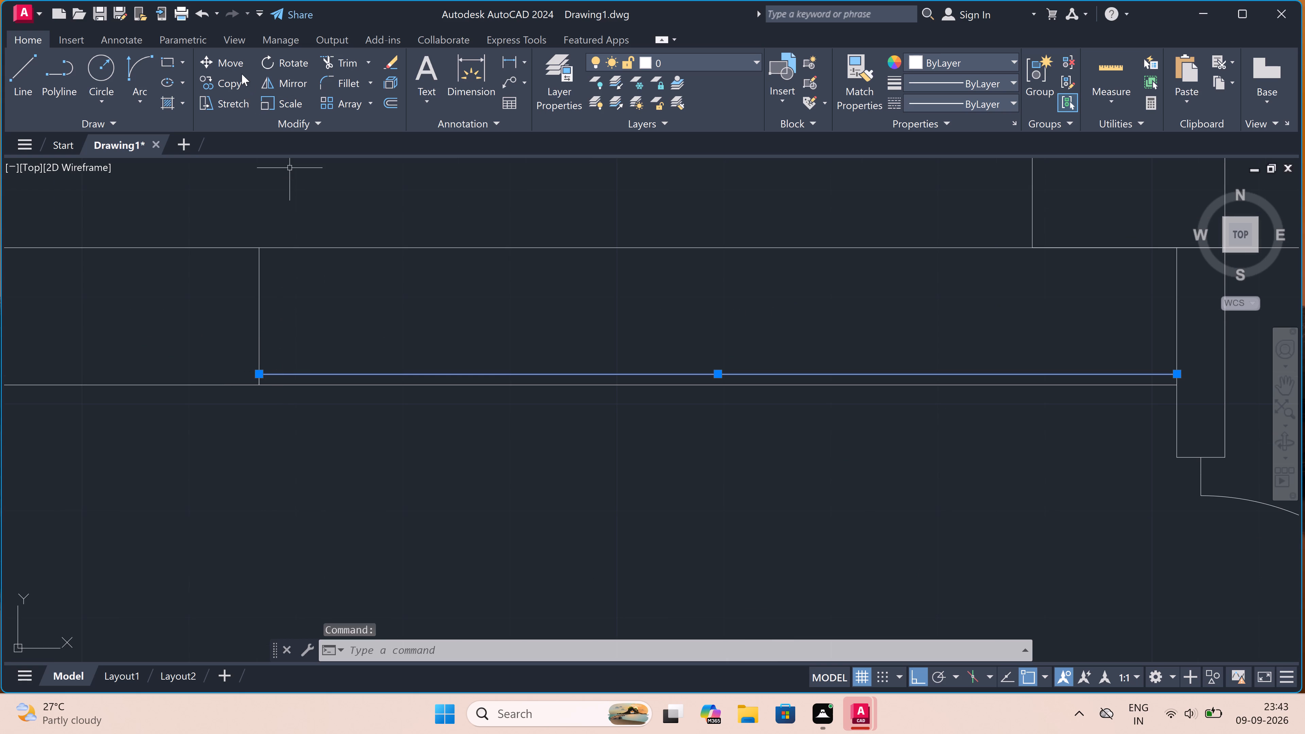
click(220, 84)
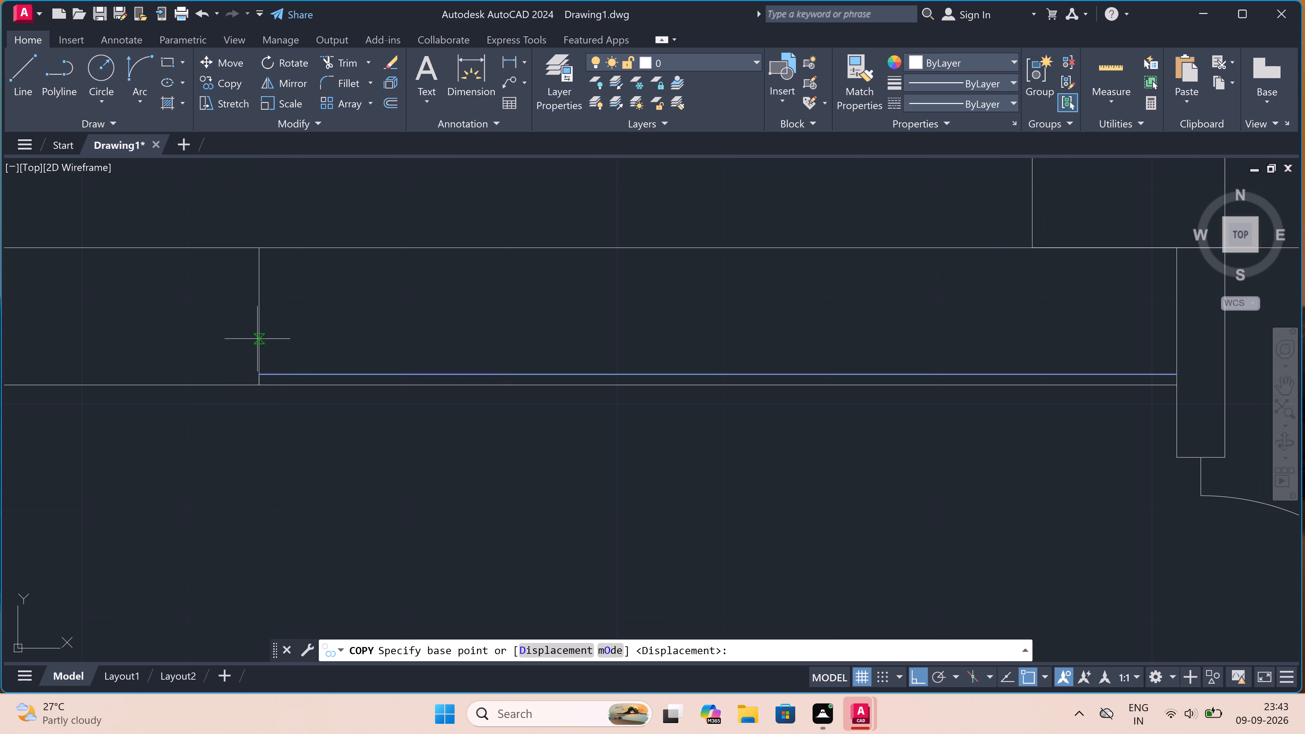
click(259, 374)
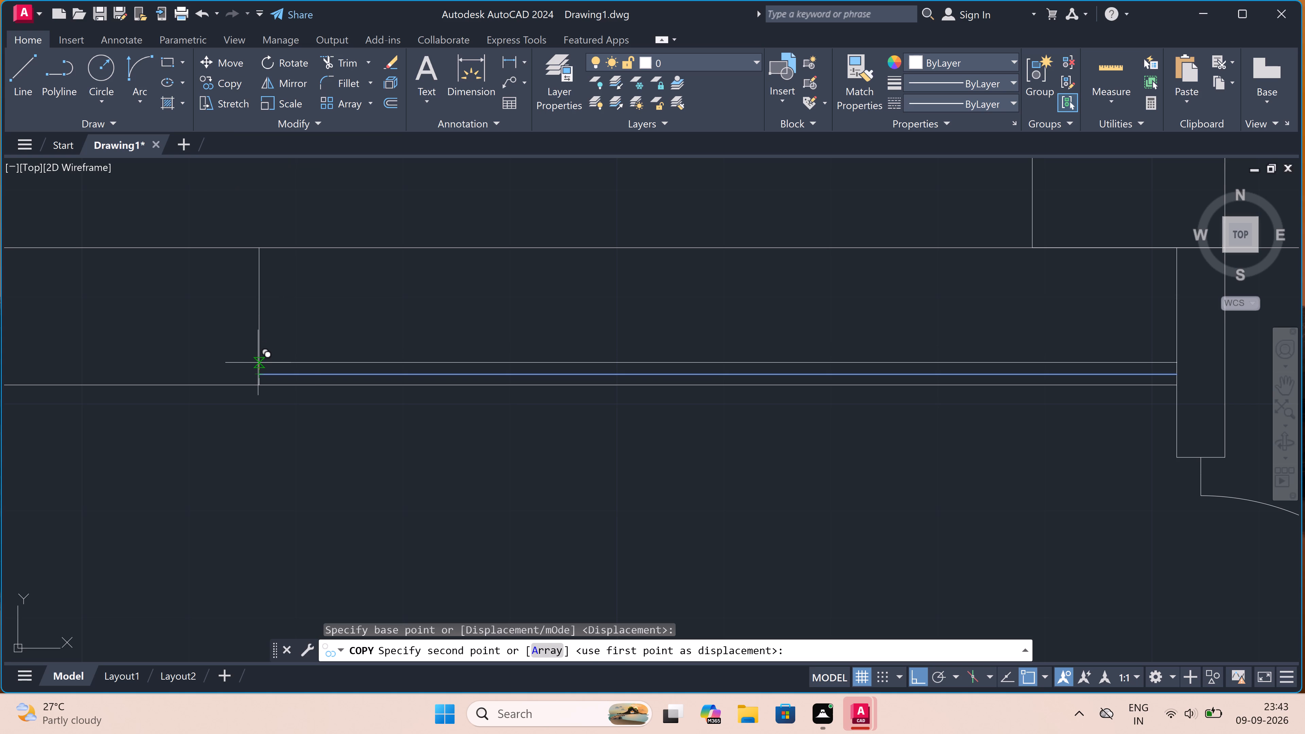
double_click(257, 362)
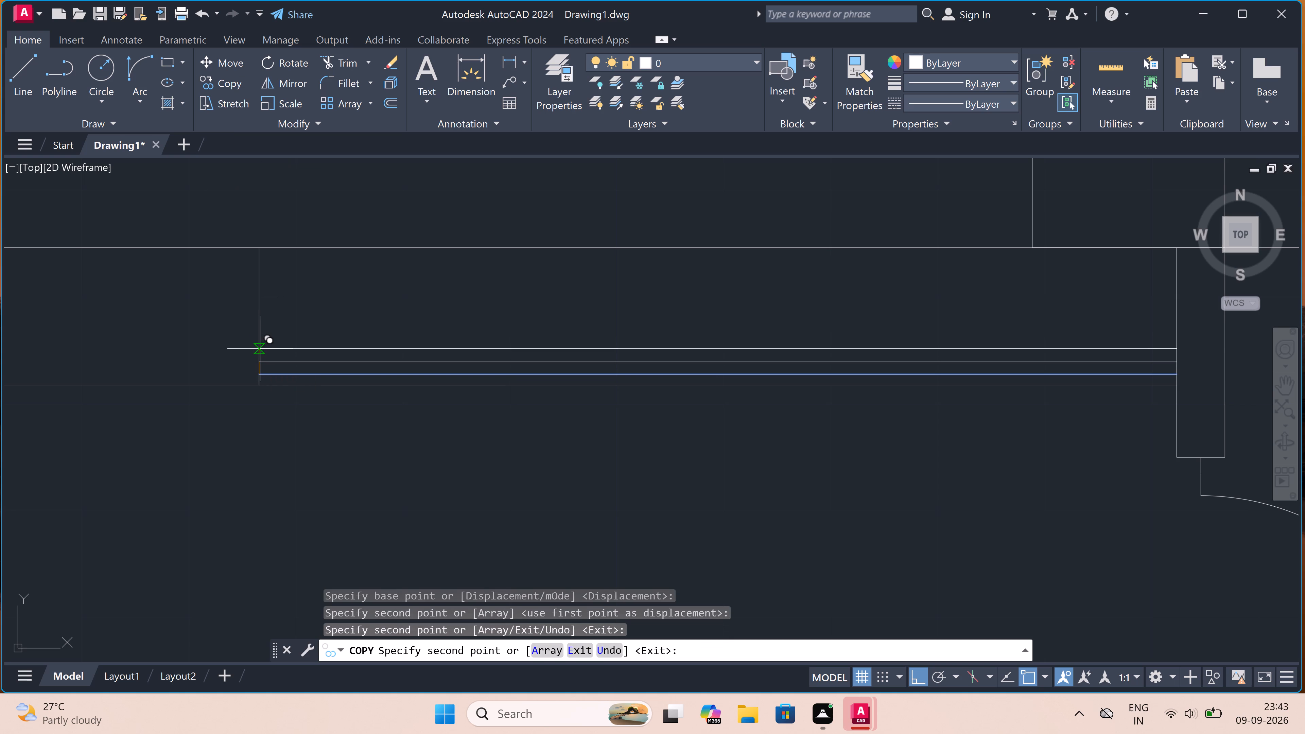
click(260, 349)
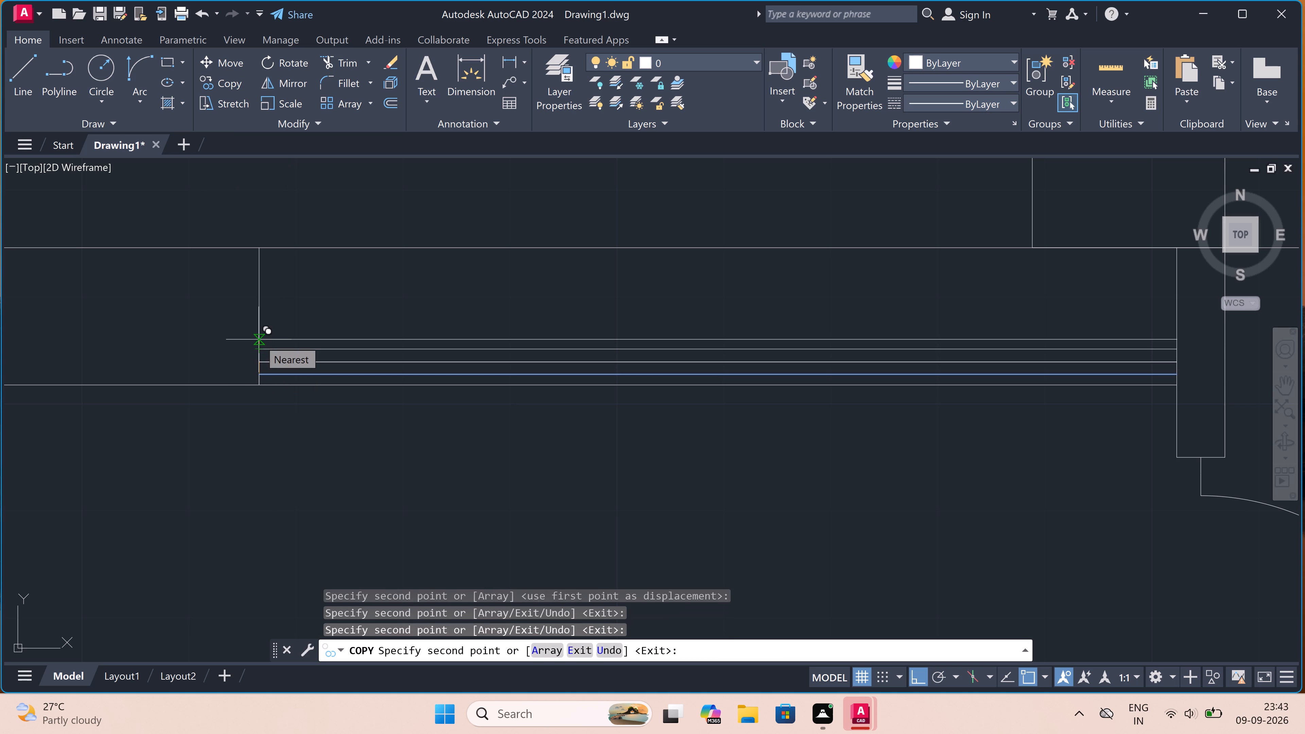
click(259, 338)
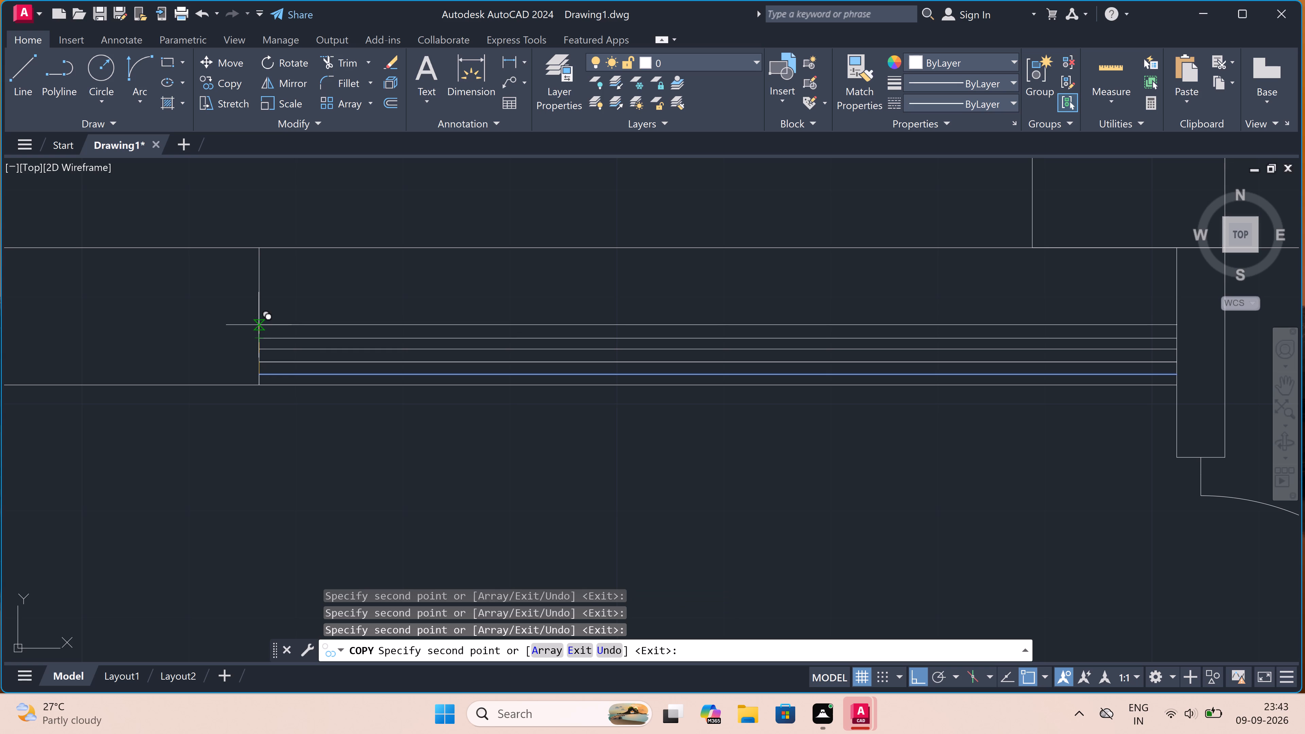
click(259, 325)
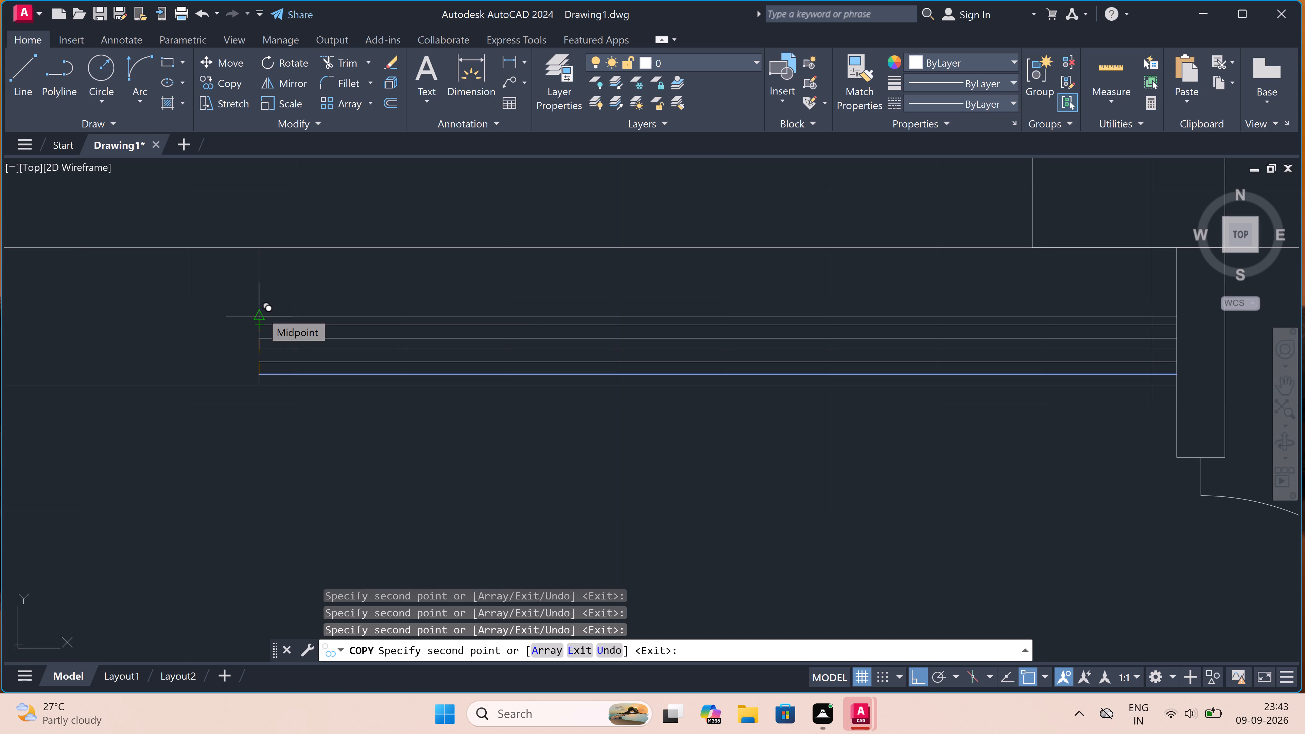
click(261, 310)
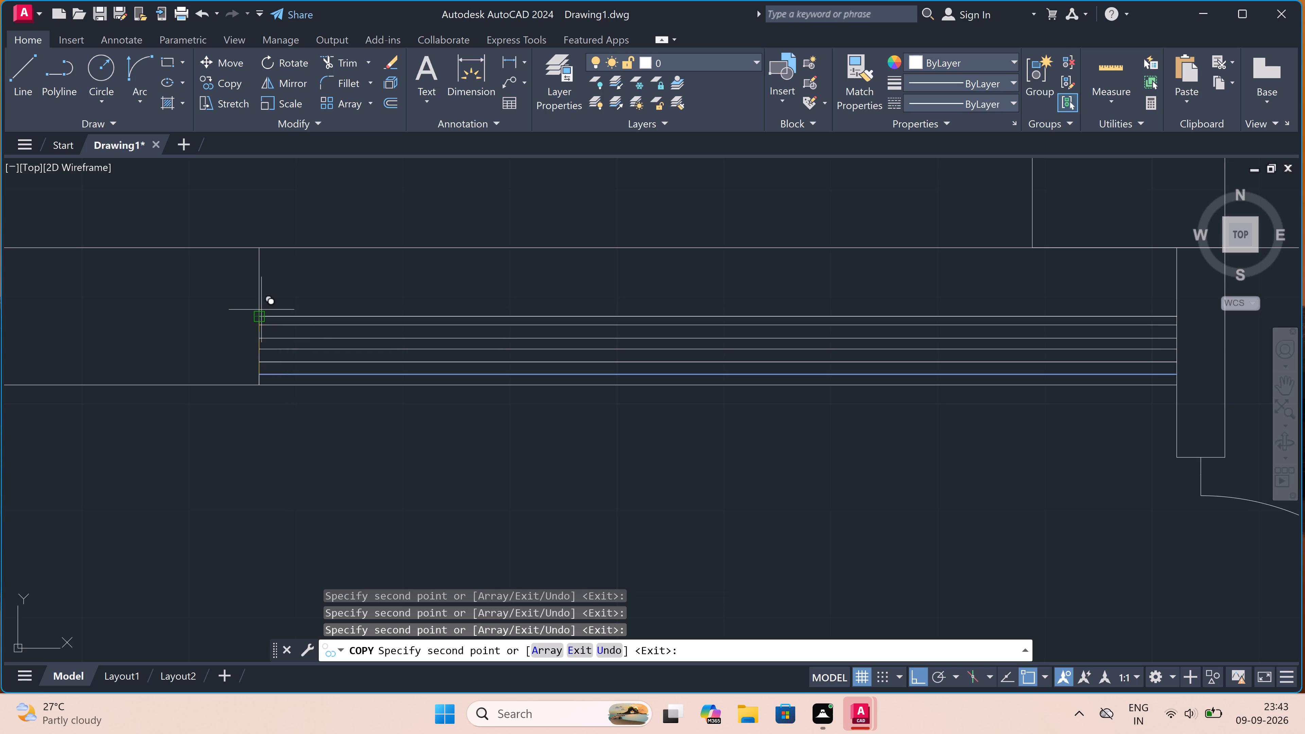
click(261, 301)
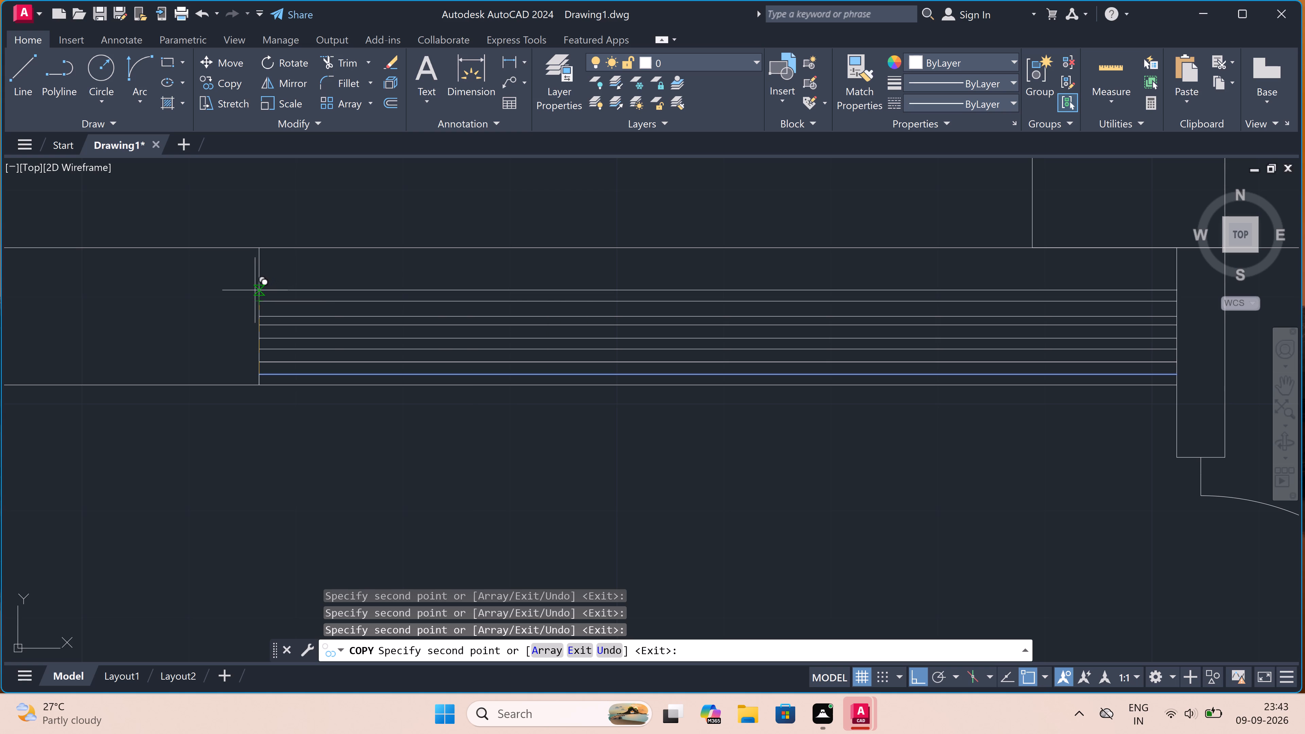
double_click(255, 290)
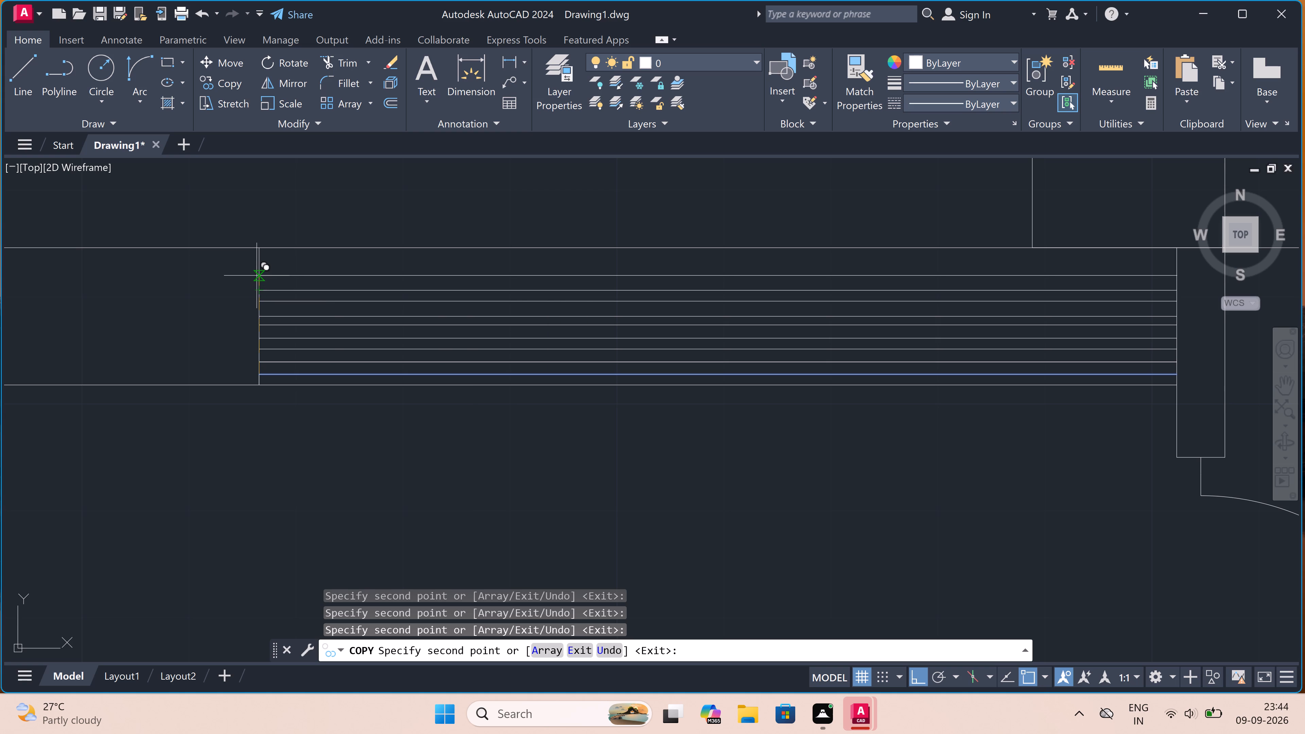
double_click(257, 276)
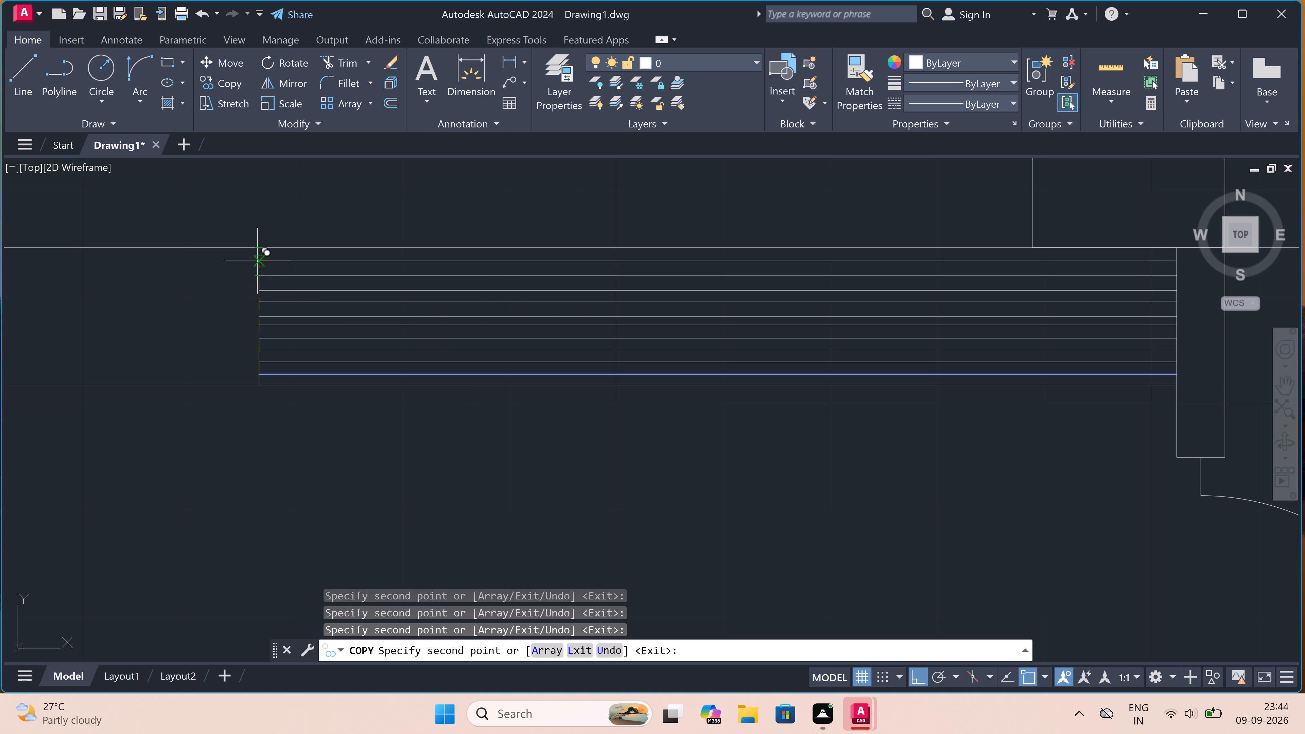
click(258, 261)
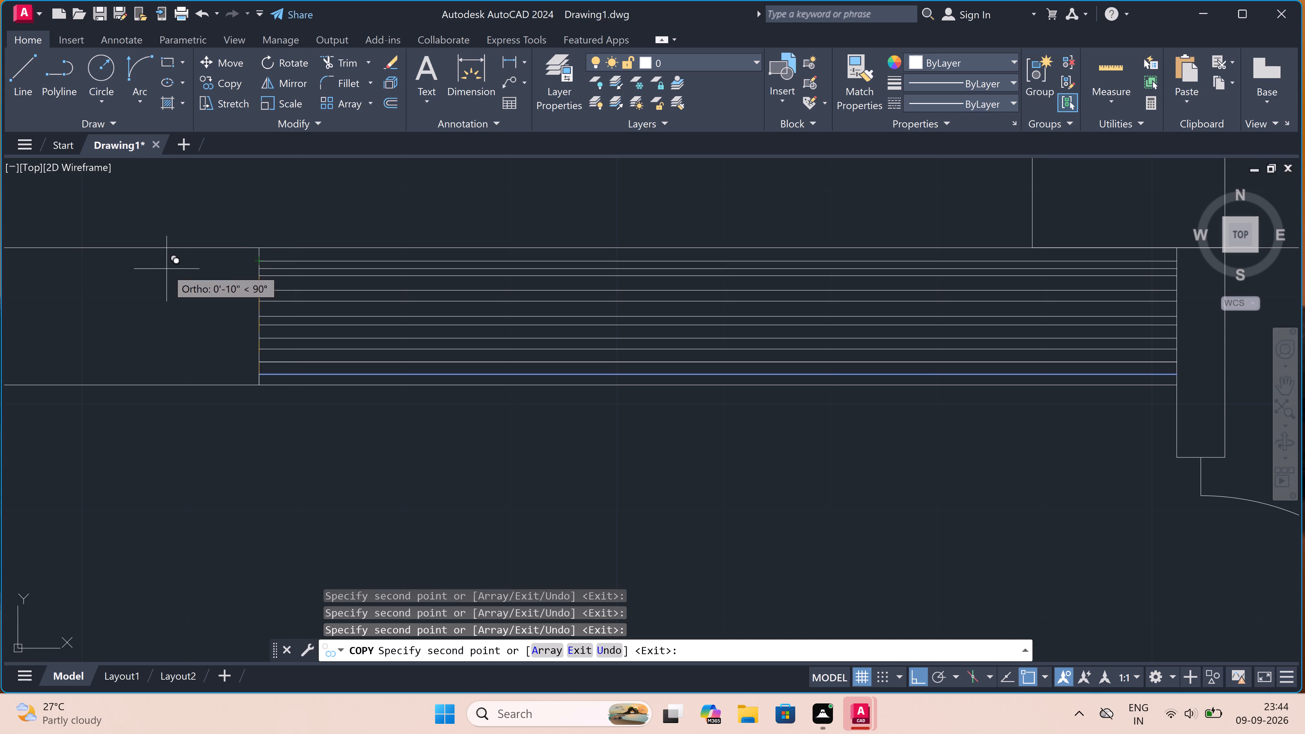
key(Escape)
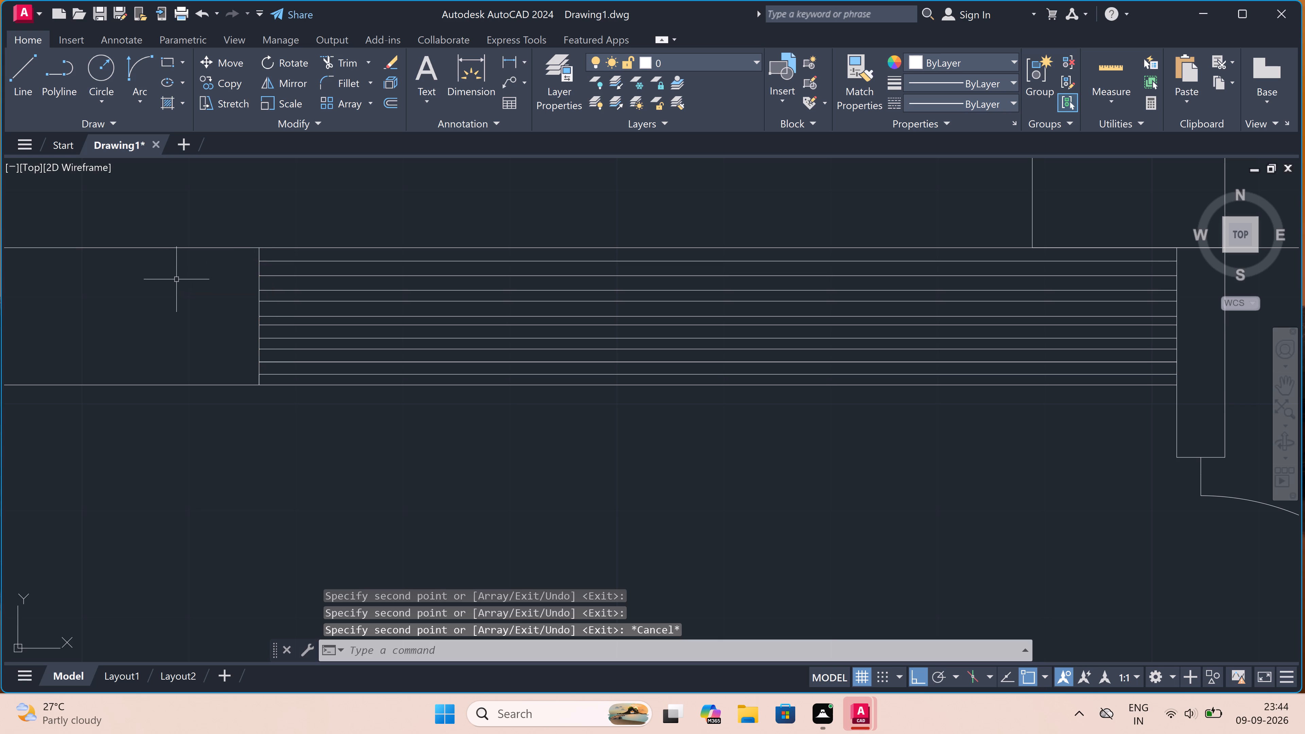
Examine the lined strip along the northwest room's north wall in relation to the rest of the floor plan.
scroll(176, 278, down, 3)
scroll(177, 275, up, 2)
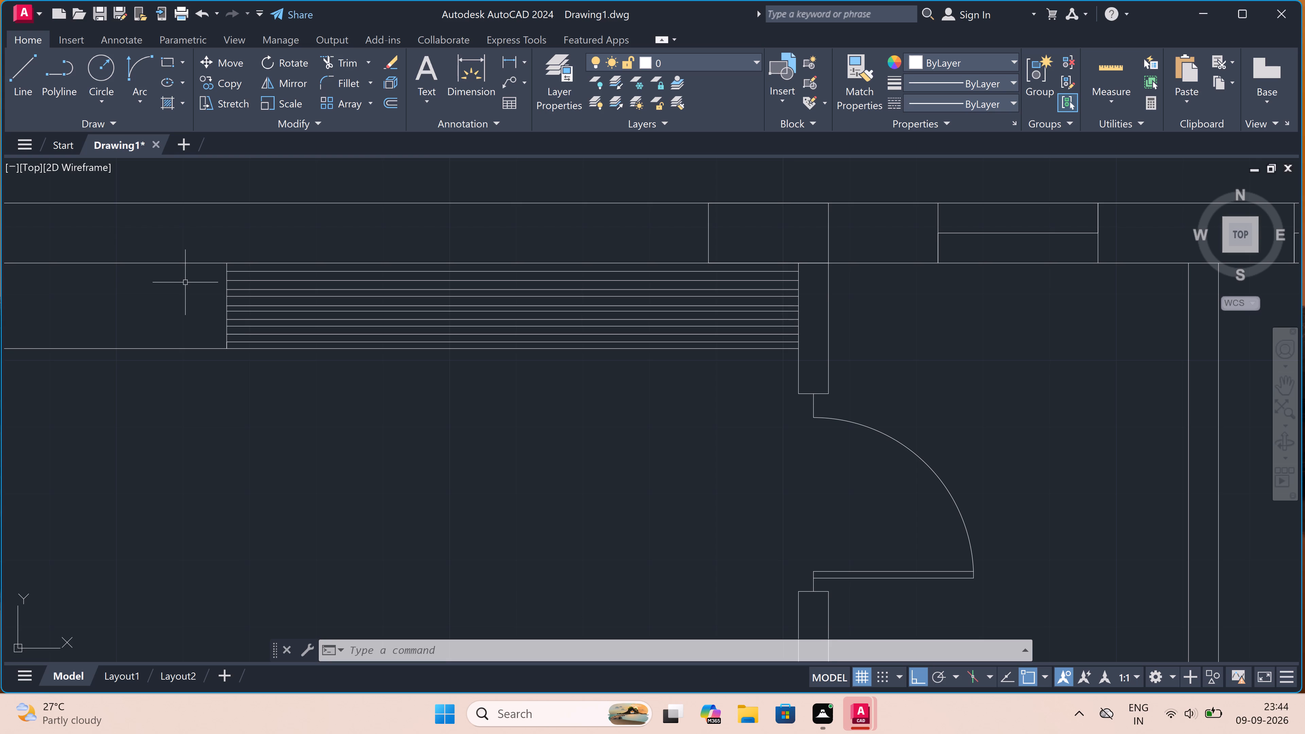
scroll(185, 283, down, 4)
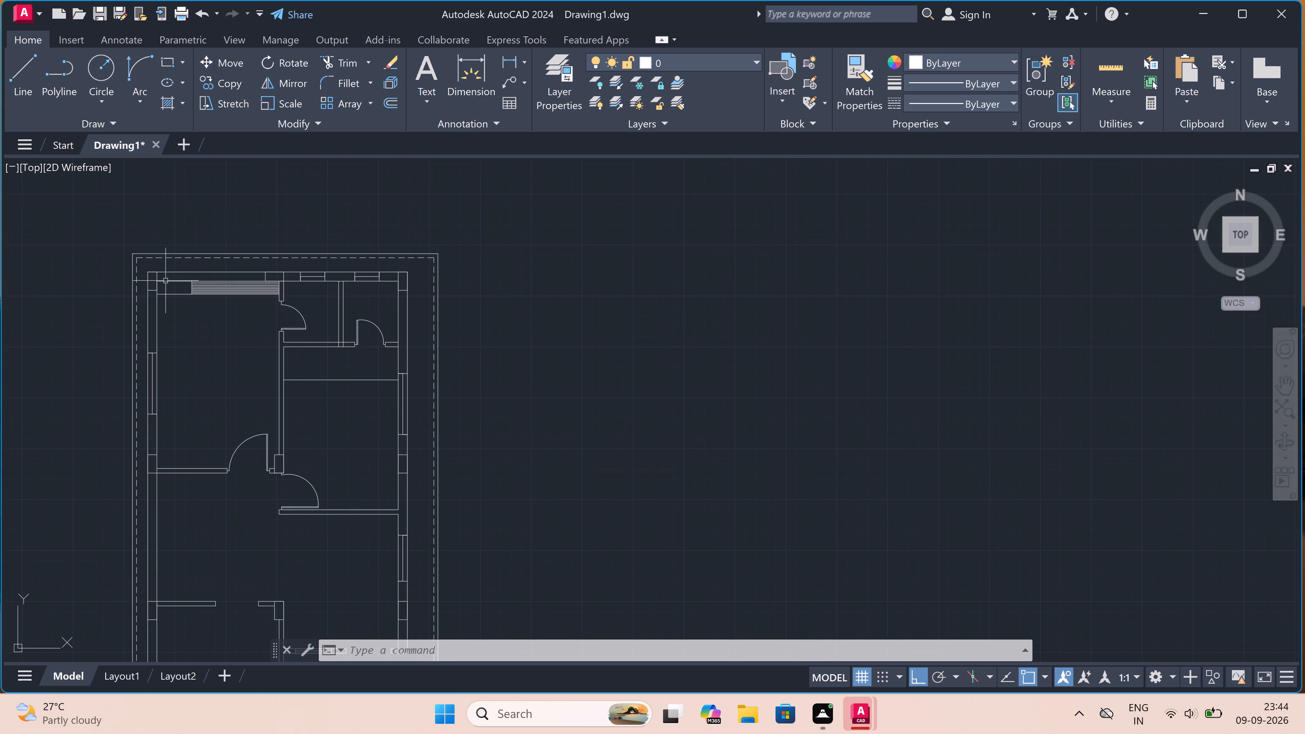
scroll(166, 282, up, 3)
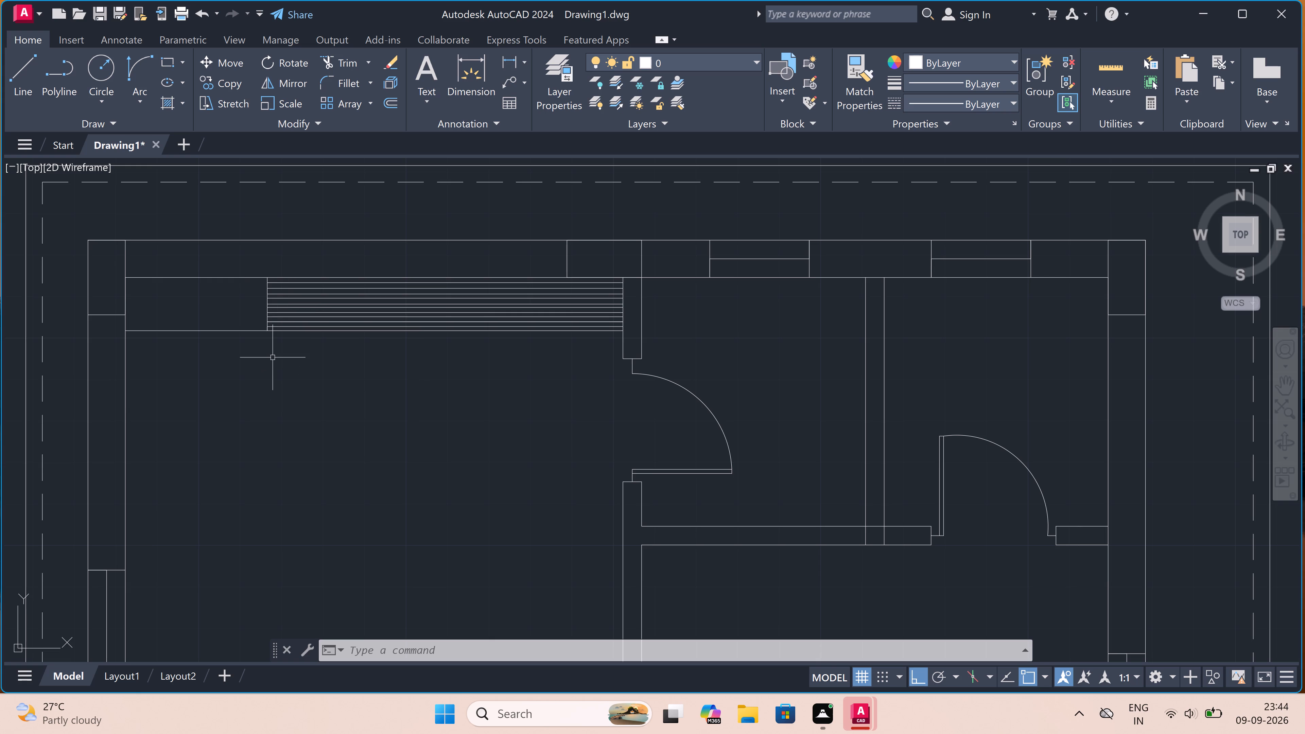
scroll(273, 357, down, 4)
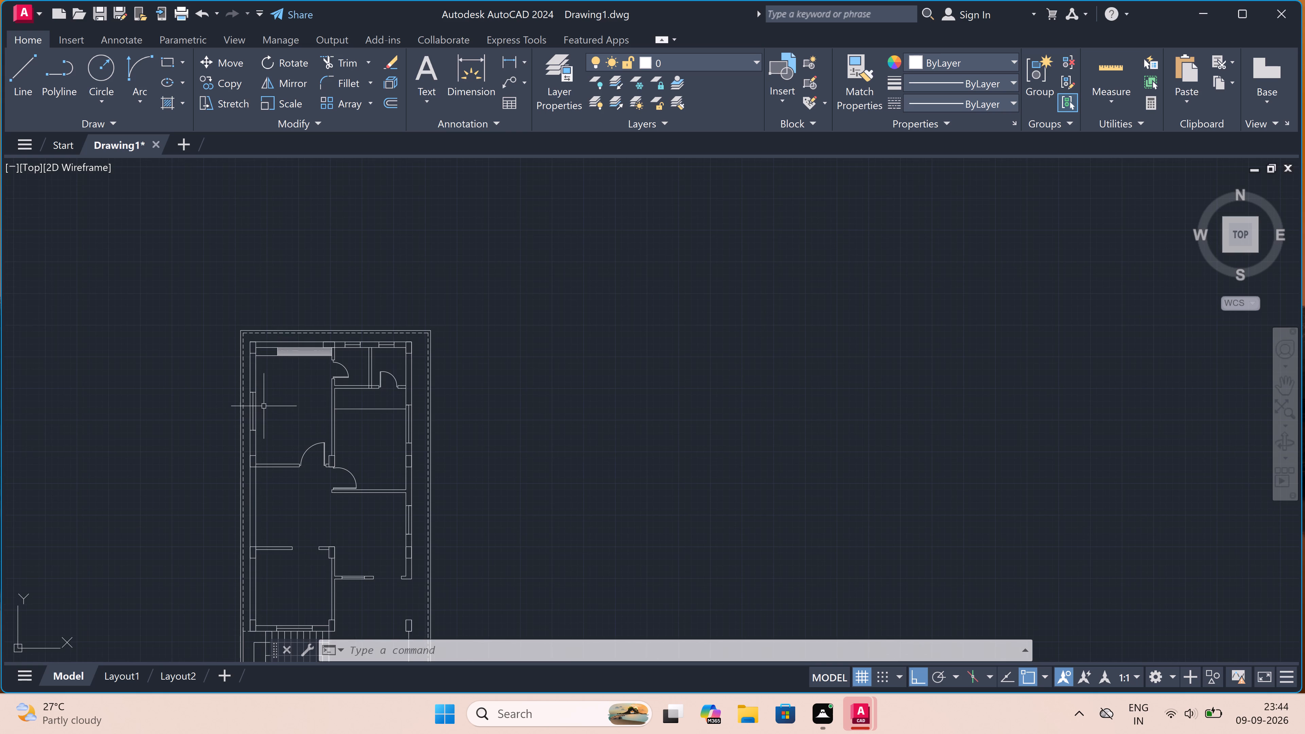
scroll(264, 405, down, 3)
scroll(265, 389, up, 7)
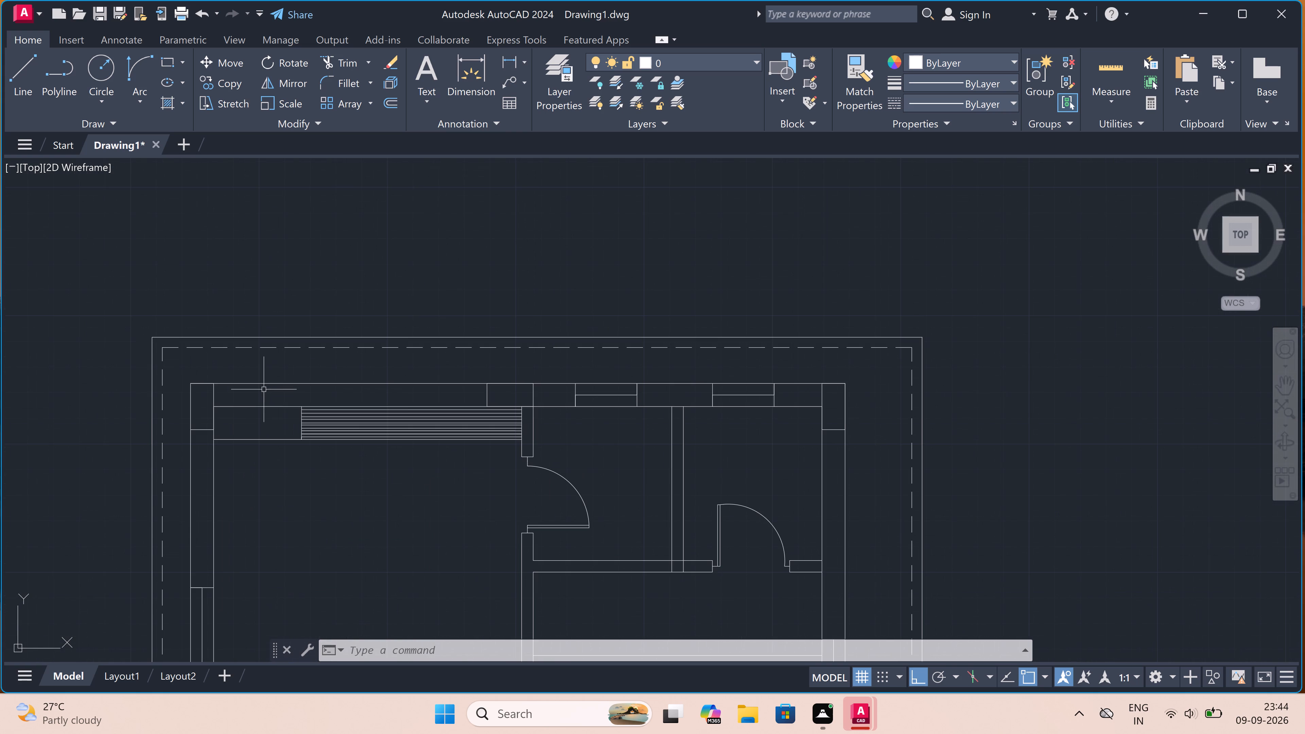
scroll(264, 389, down, 1)
scroll(263, 390, up, 2)
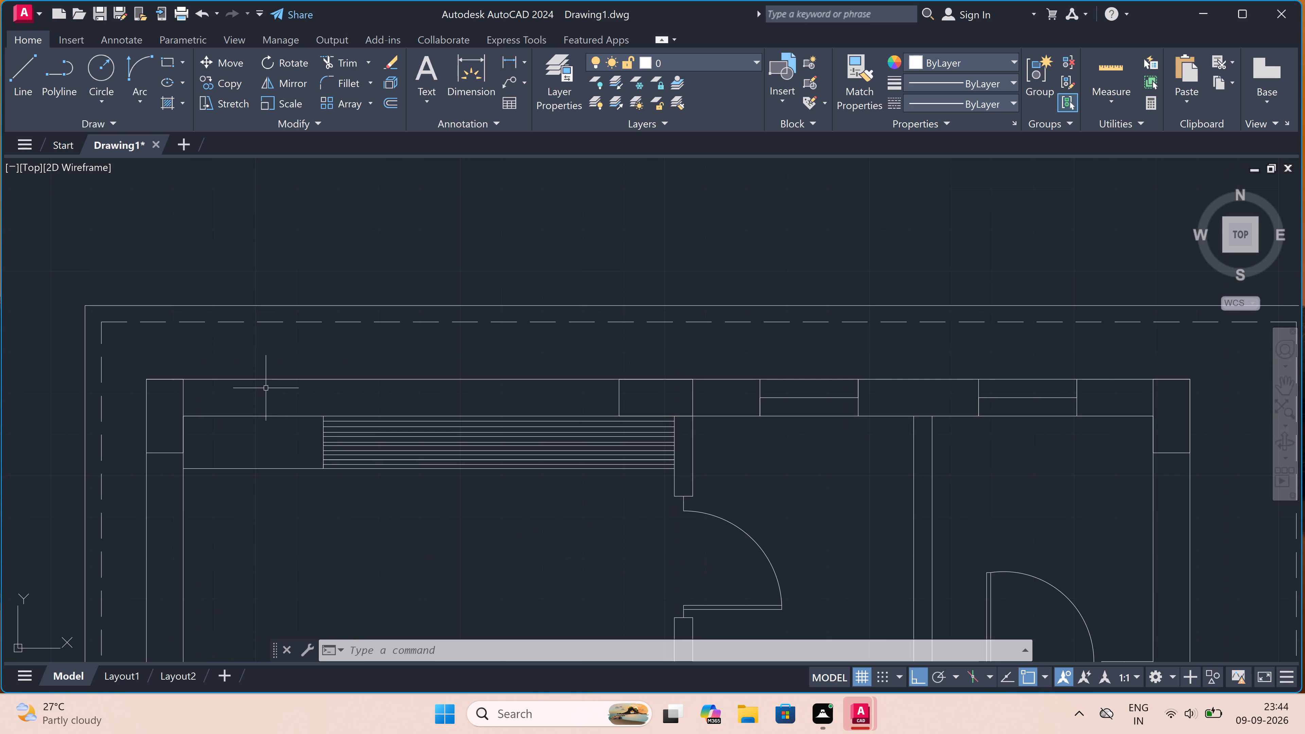
scroll(266, 388, down, 3)
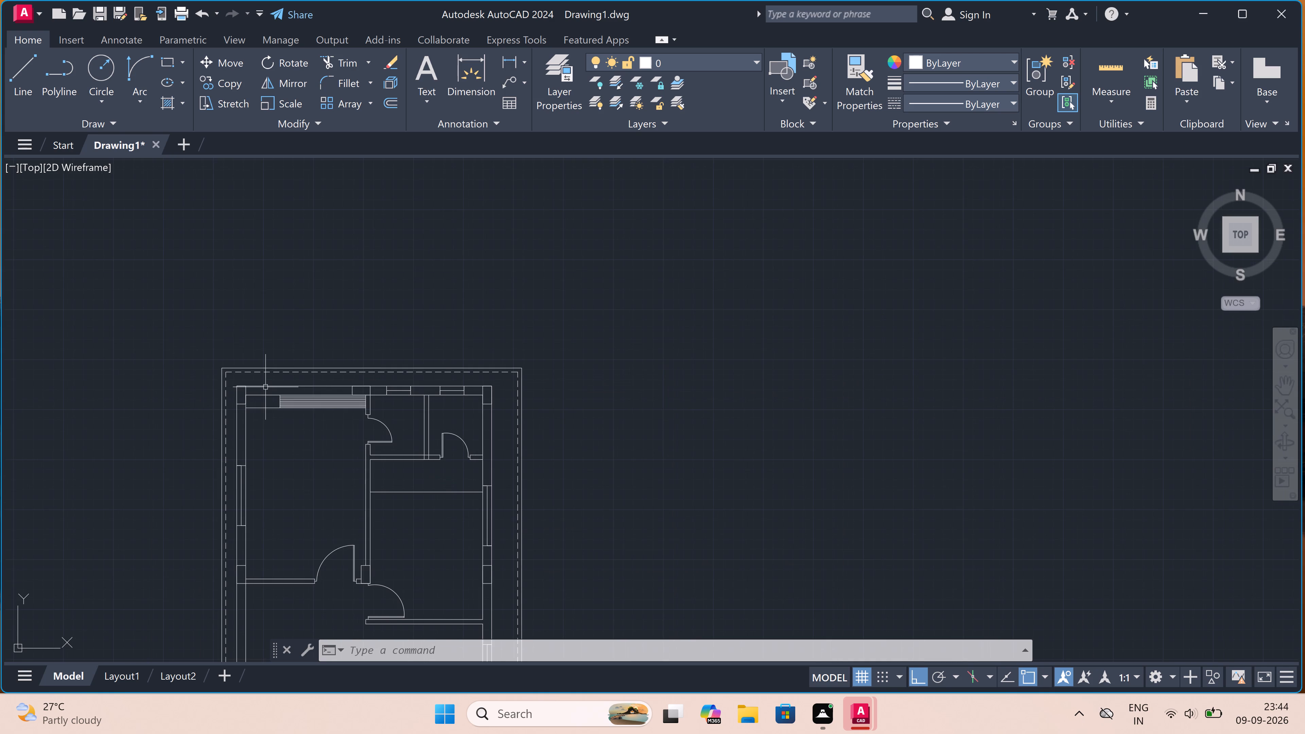
scroll(265, 387, down, 1)
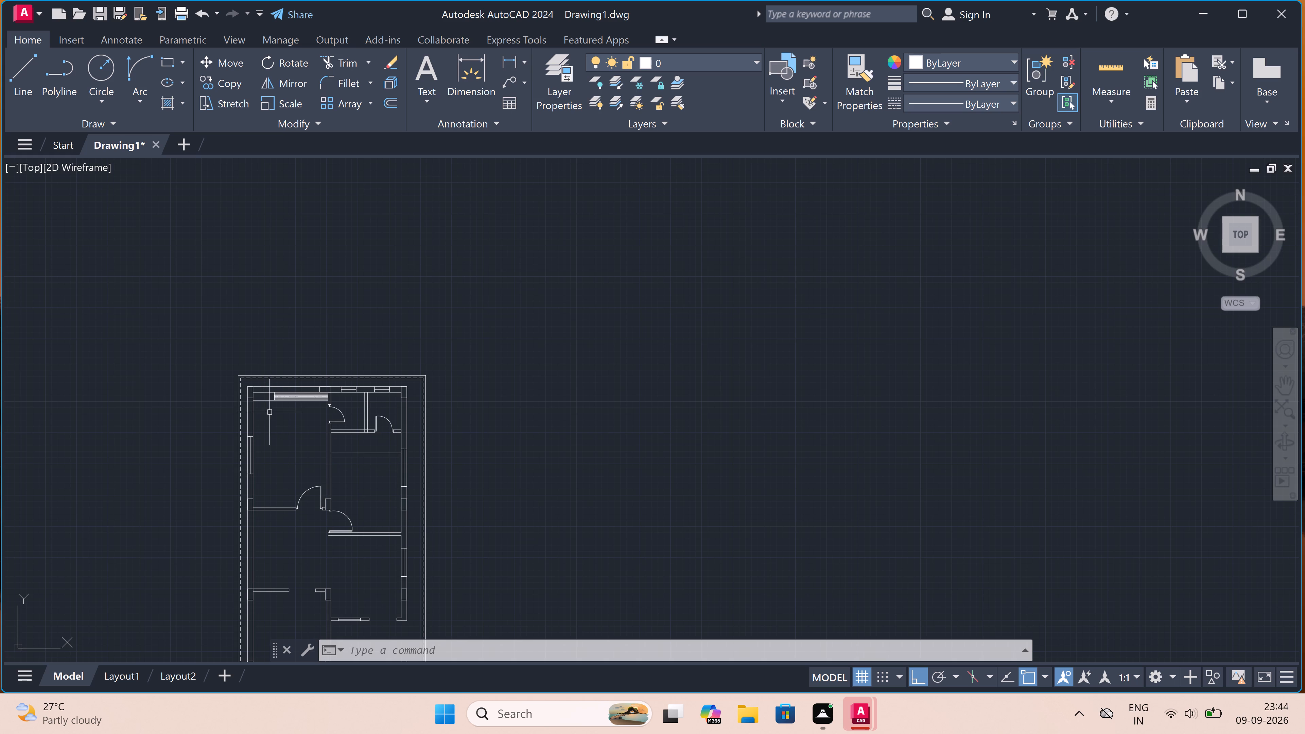
scroll(270, 420, down, 2)
scroll(273, 468, up, 3)
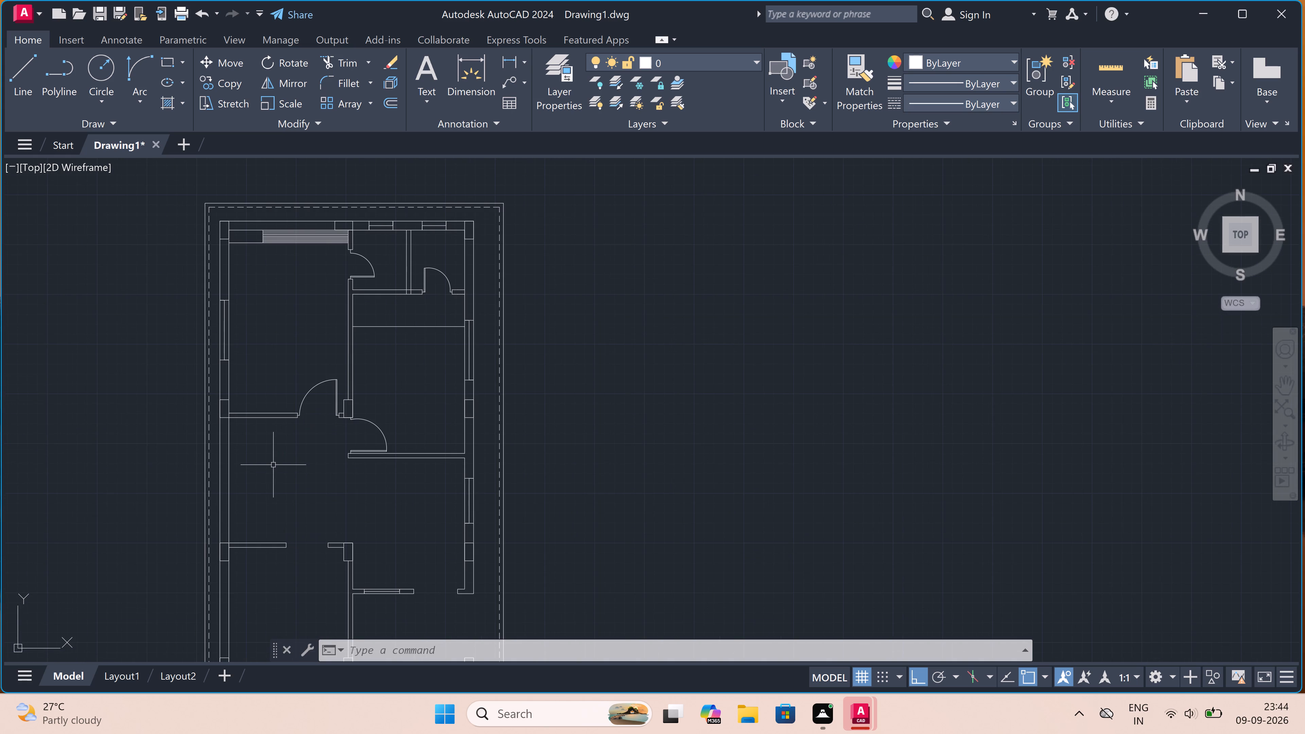
Draw a short vertical line across the wall stub between the window and the door opening in the east-central room's south wall.
scroll(427, 459, down, 2)
scroll(416, 509, up, 3)
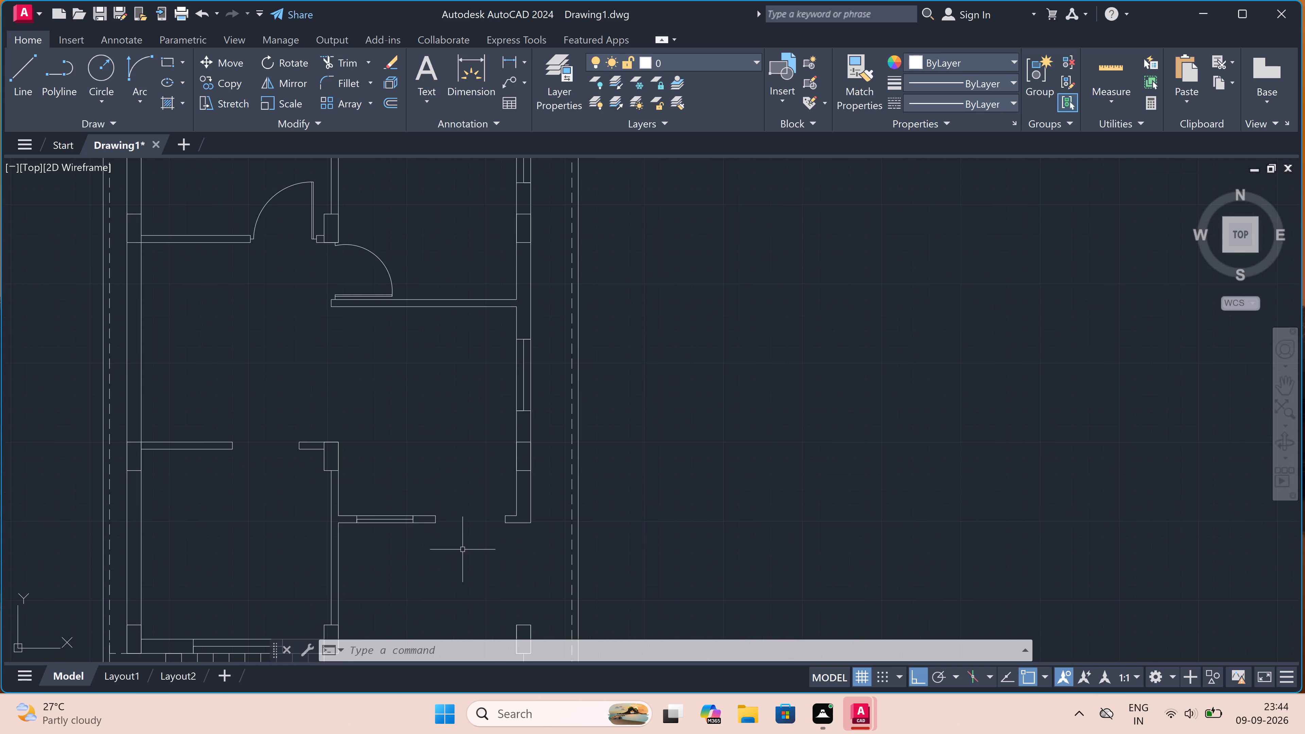
scroll(486, 525, up, 3)
scroll(486, 517, down, 1)
scroll(486, 516, up, 1)
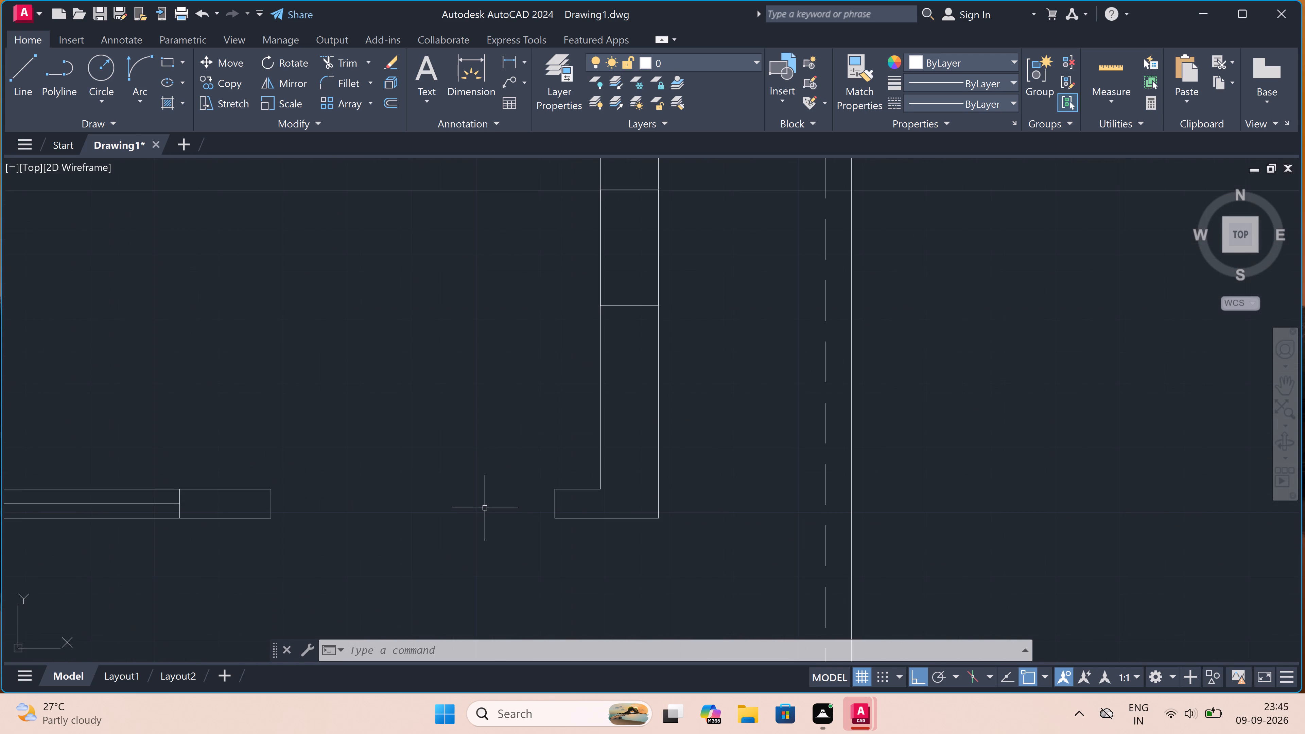
text(l)
key(space)
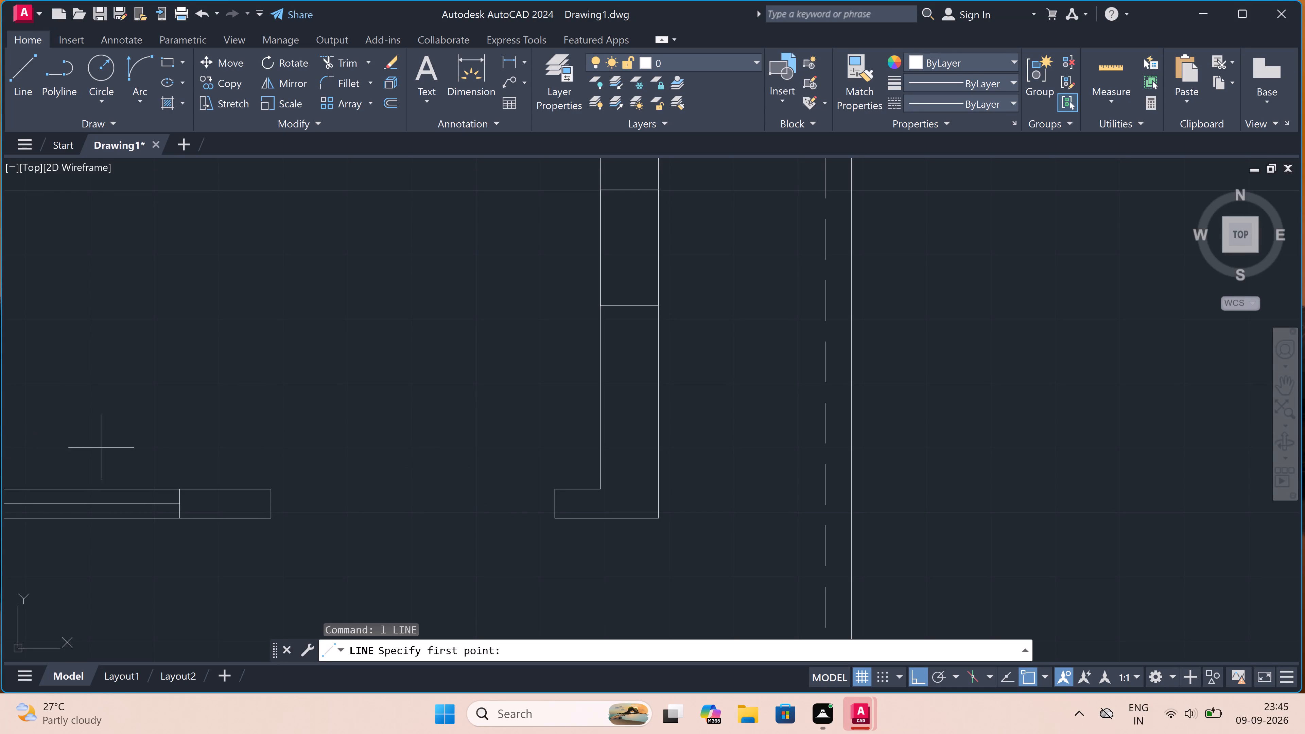
click(229, 488)
click(224, 521)
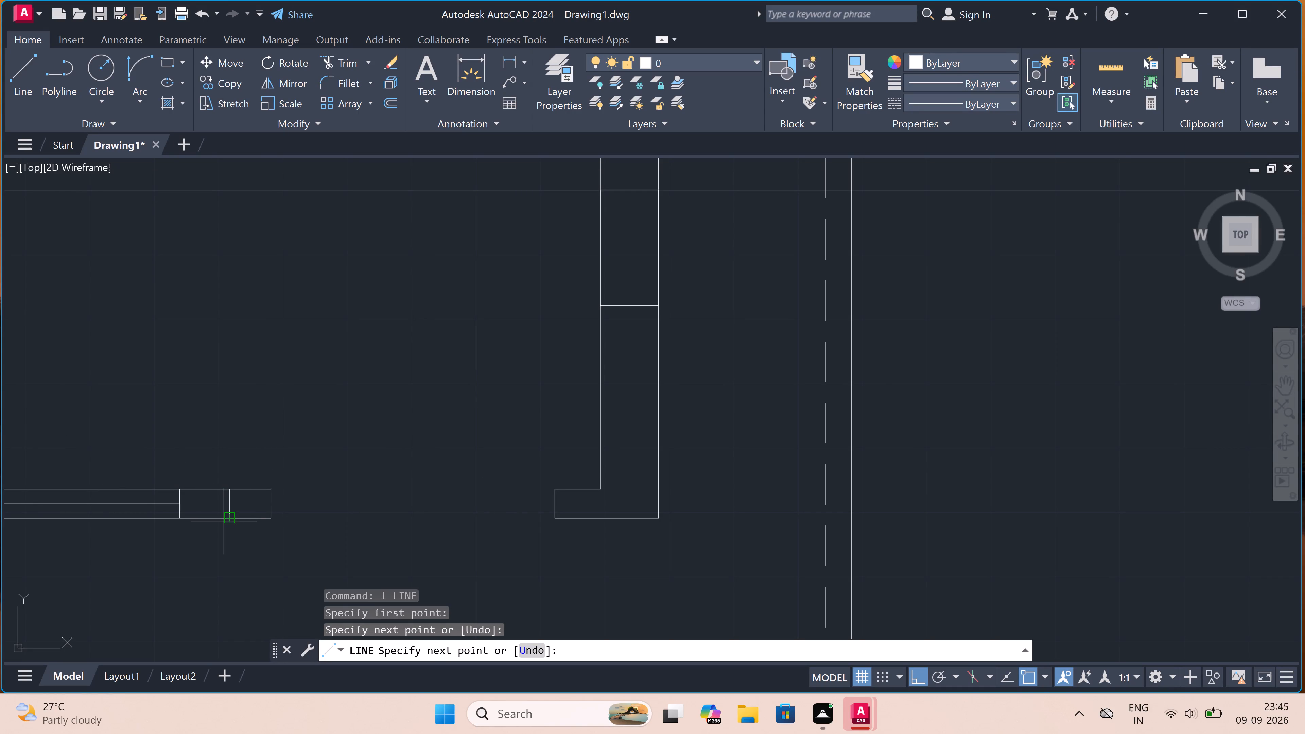
key(Escape)
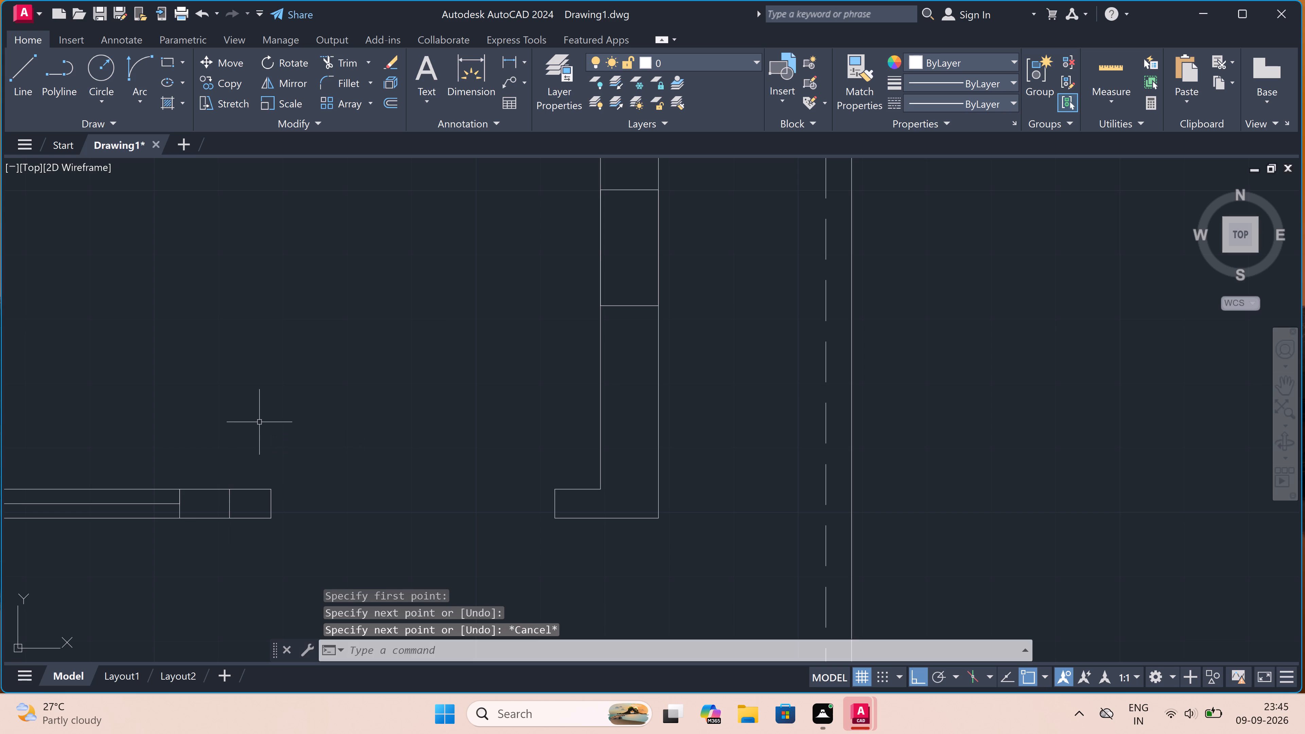
Trim away the wall stub's end east of the new vertical line to widen the door opening.
text(tr)
key(space)
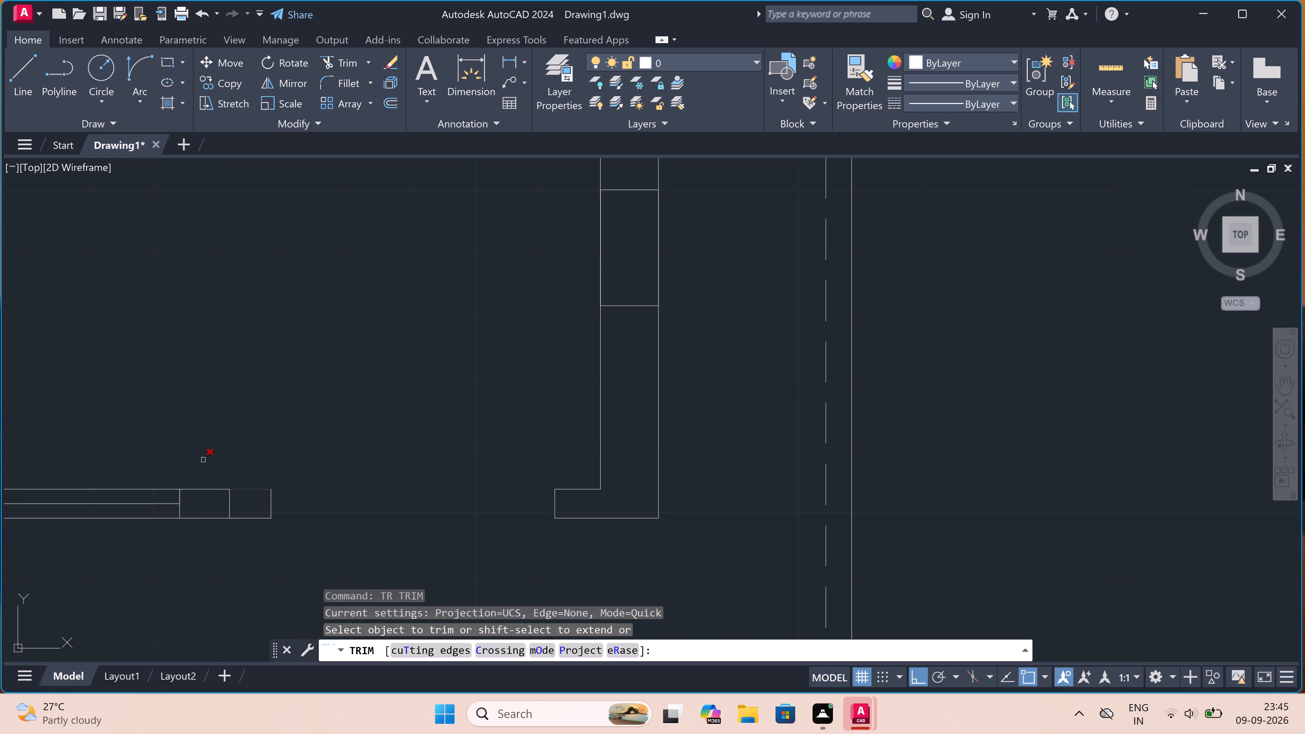
drag(246, 541, 246, 538)
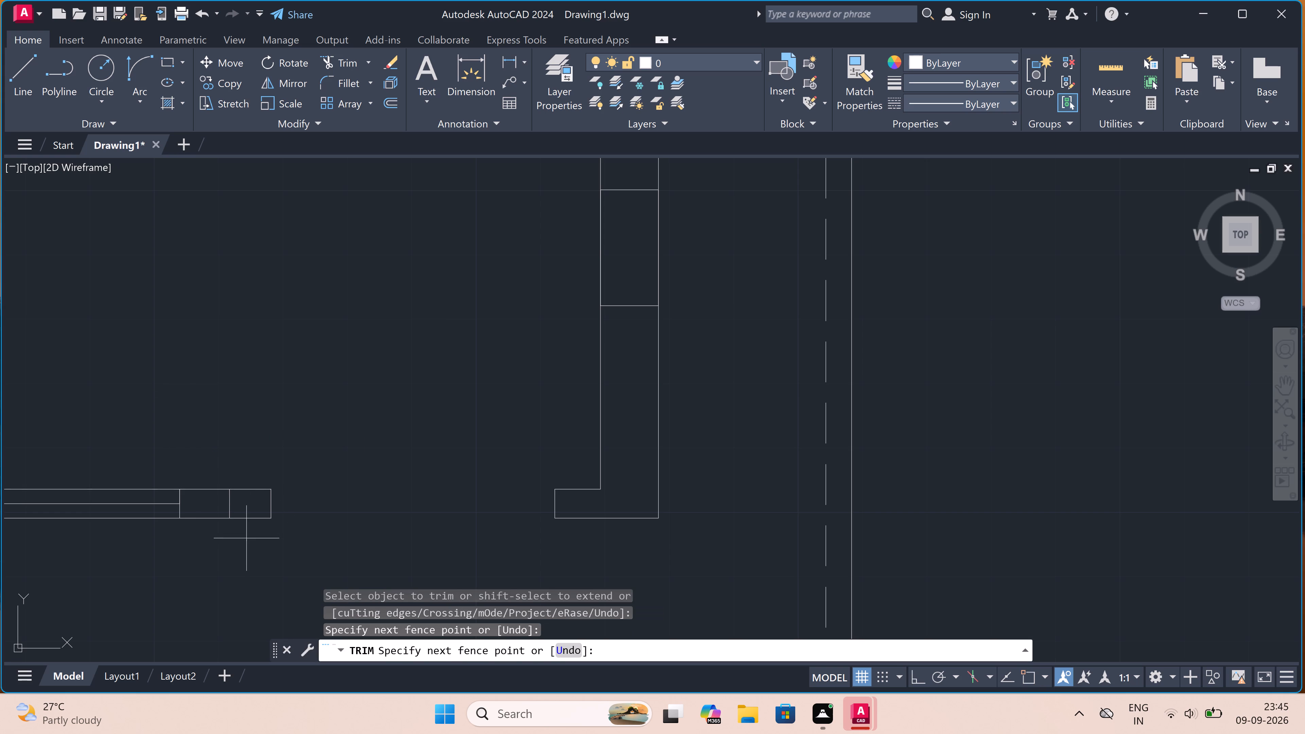
click(252, 447)
click(253, 492)
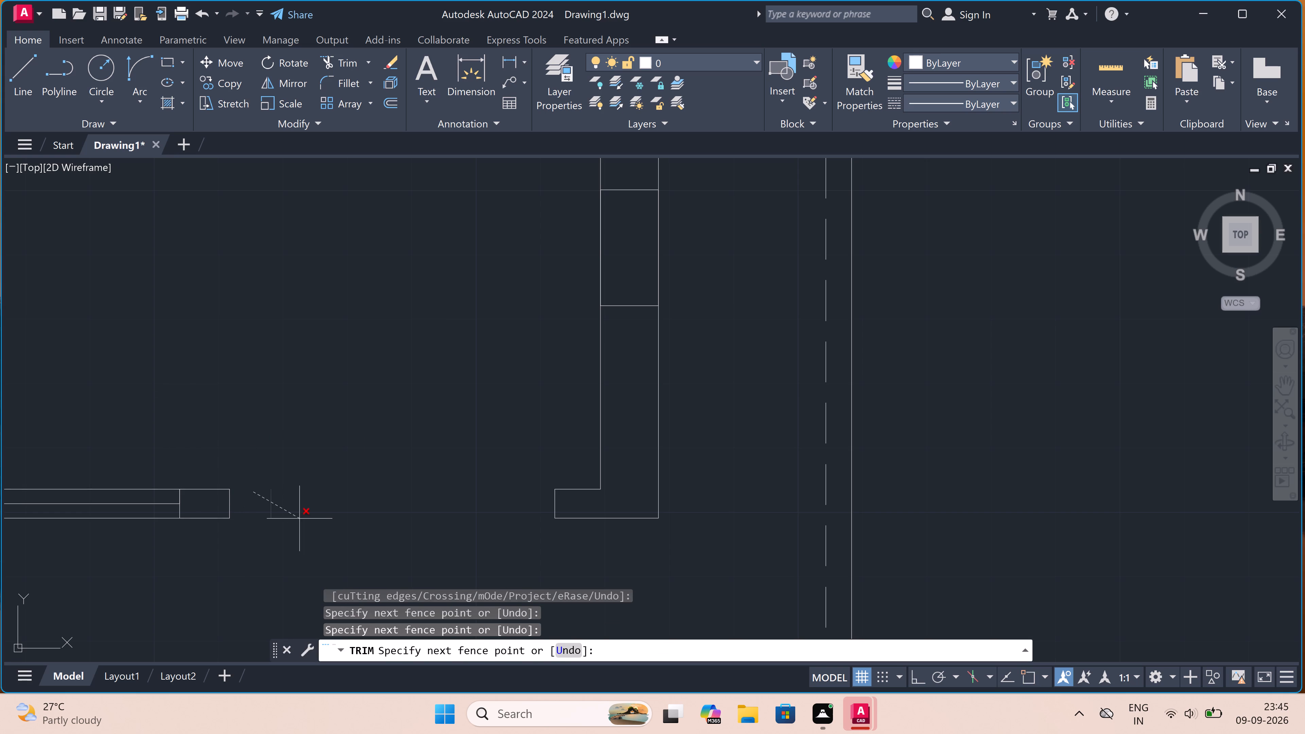
click(299, 519)
key(Escape)
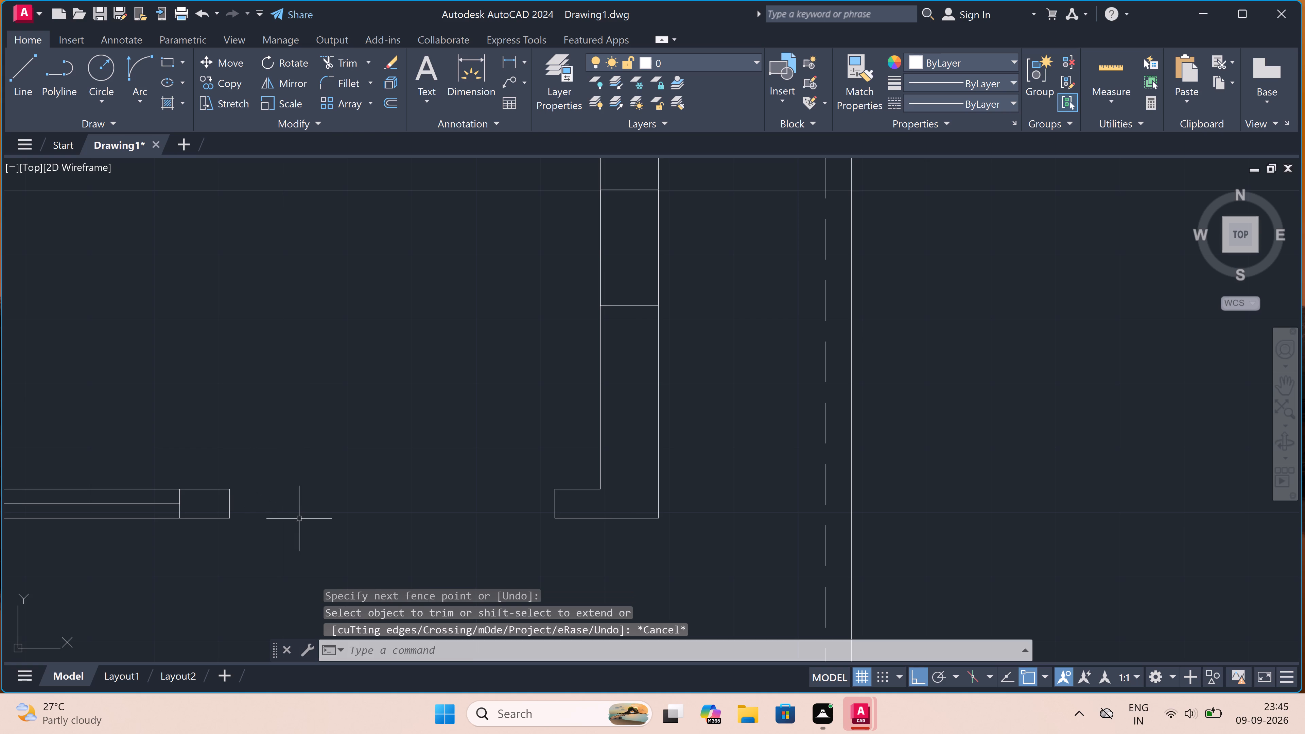
Draw a 2" line east into the door opening from the midpoint of the west wall stub's end.
text(l)
key(space)
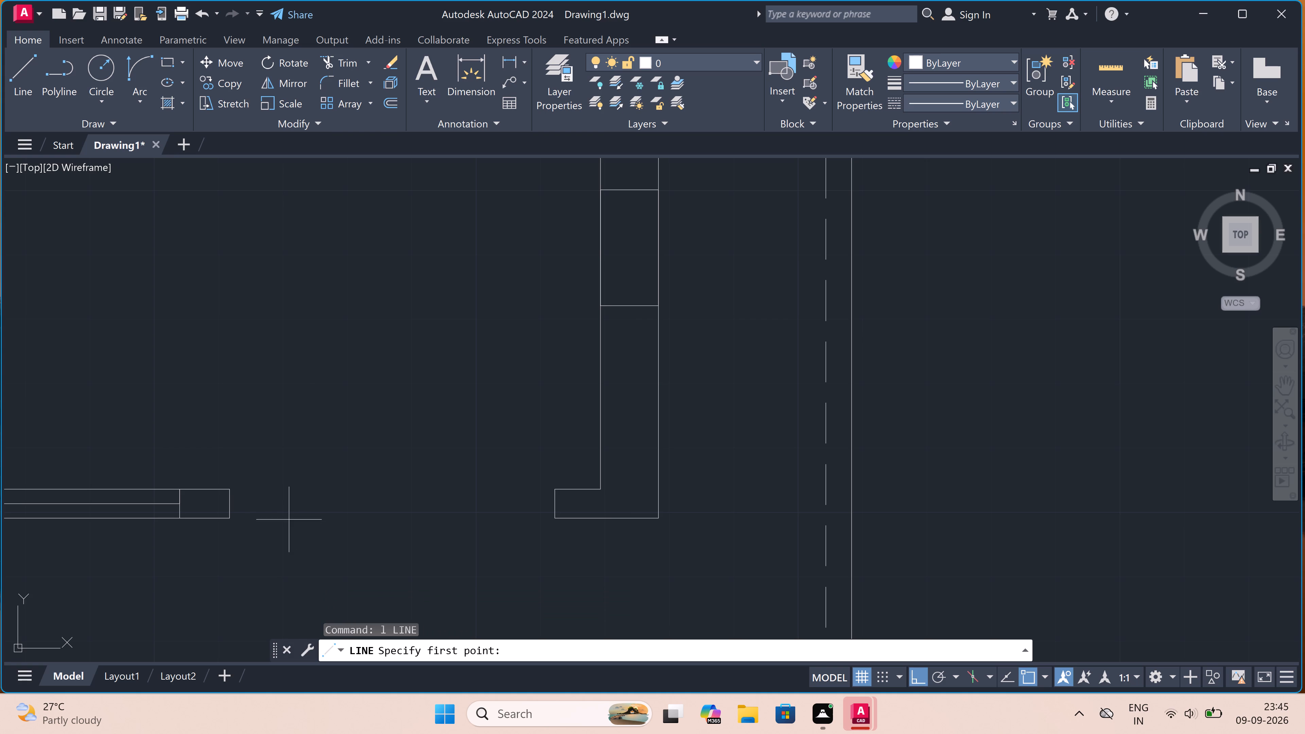
double_click(231, 502)
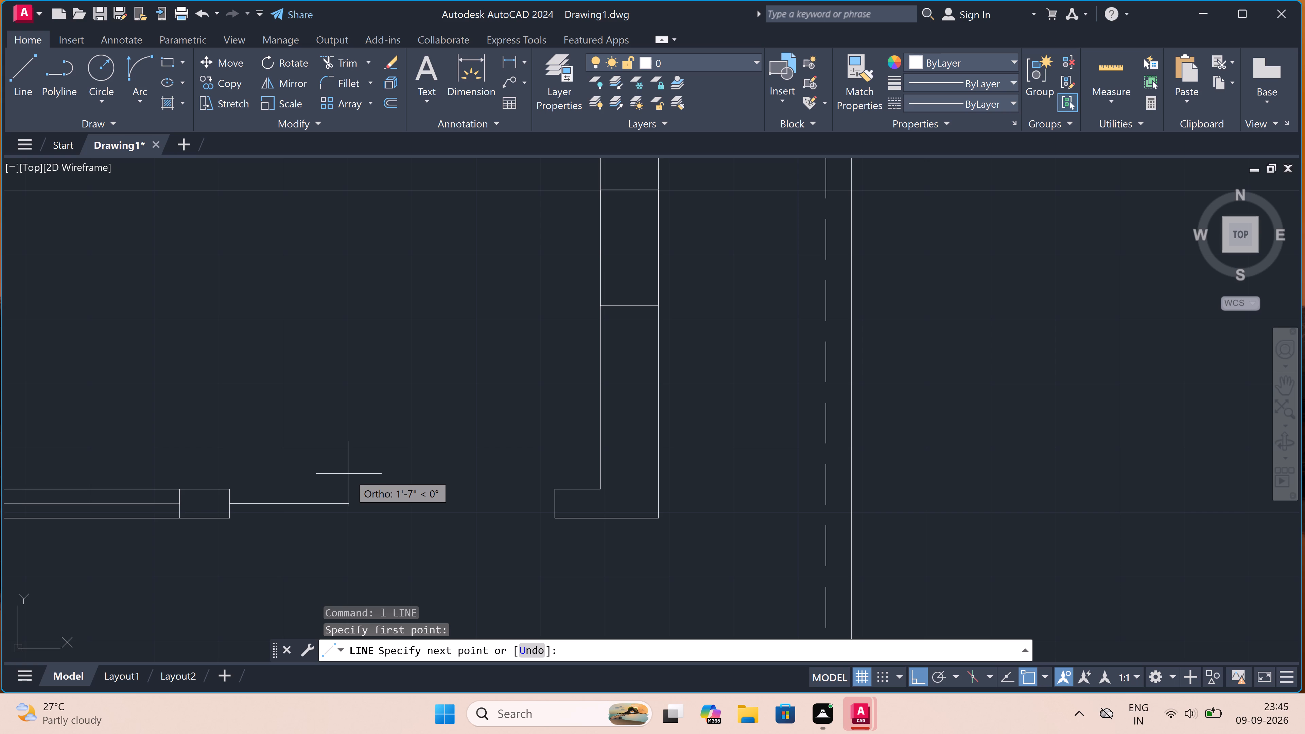
key(2)
text(")
key(space)
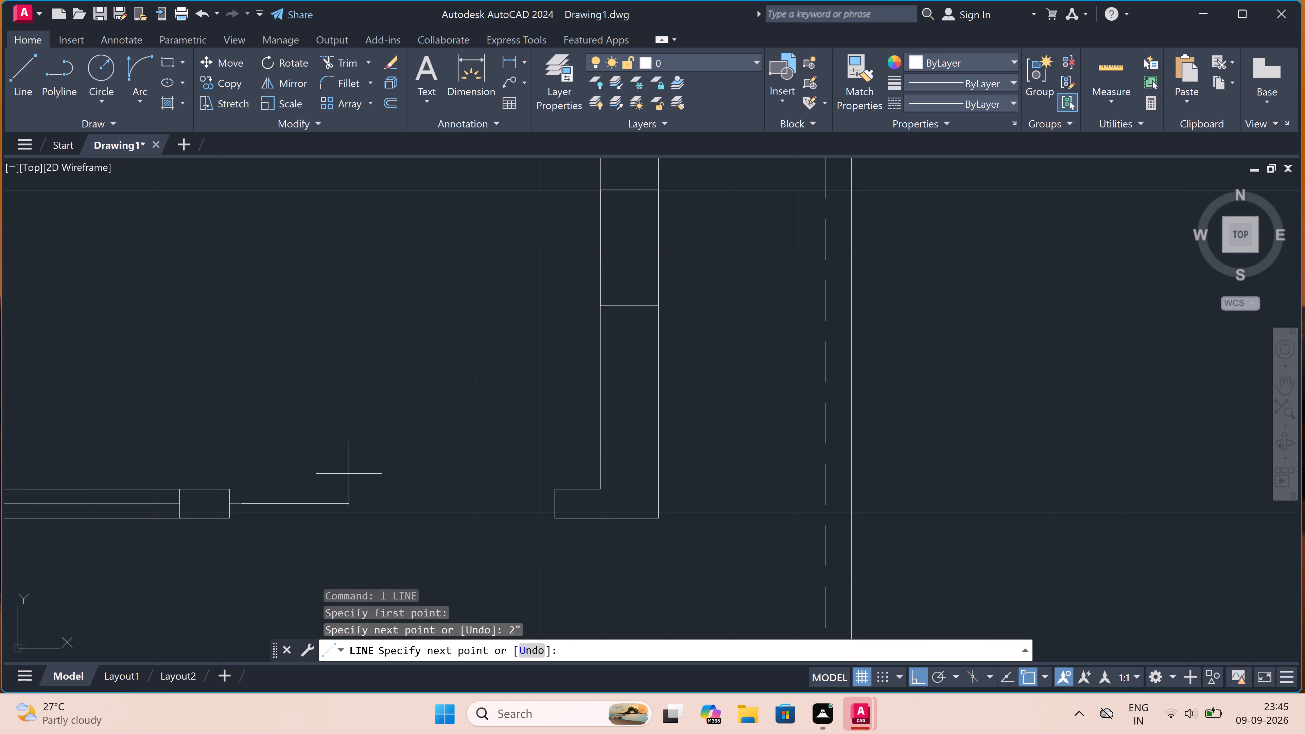
key(Escape)
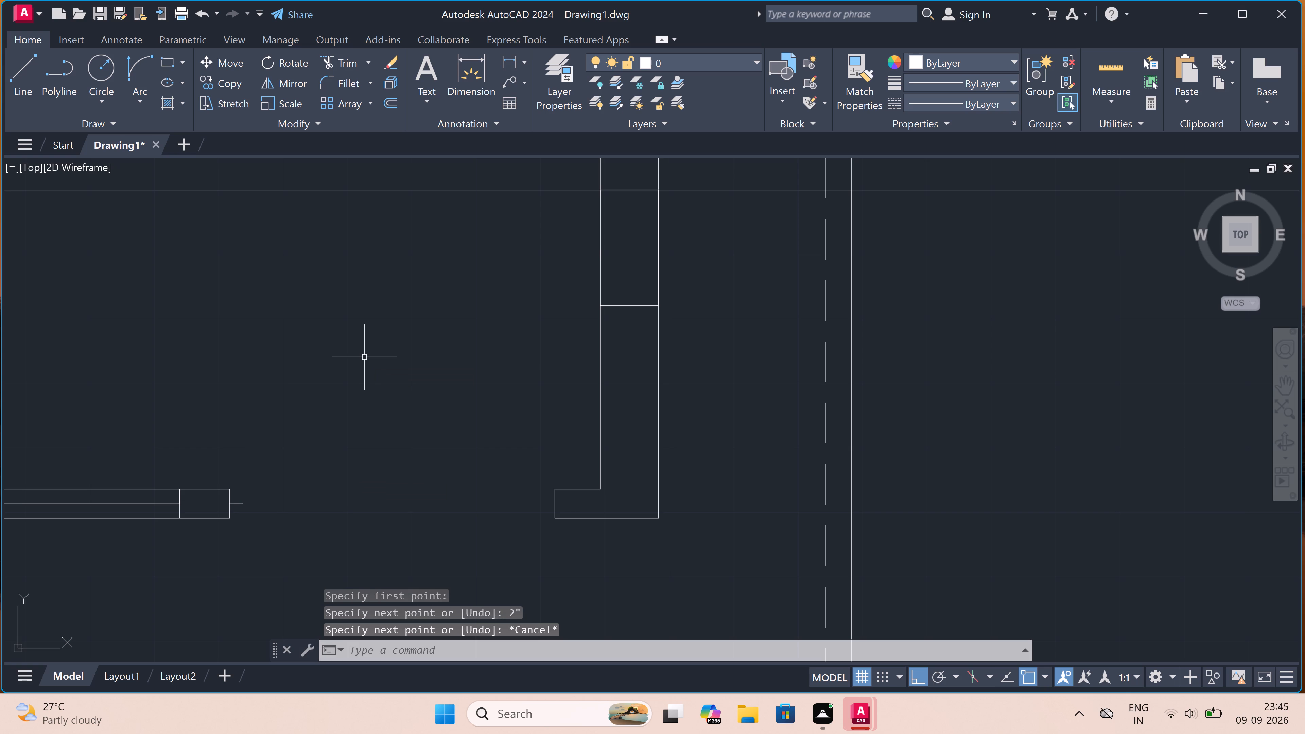
Draw the door leaf from the east stub's midpoint: 2" west, 3' north, 1" west, back south and closed at its base.
text(l)
key(space)
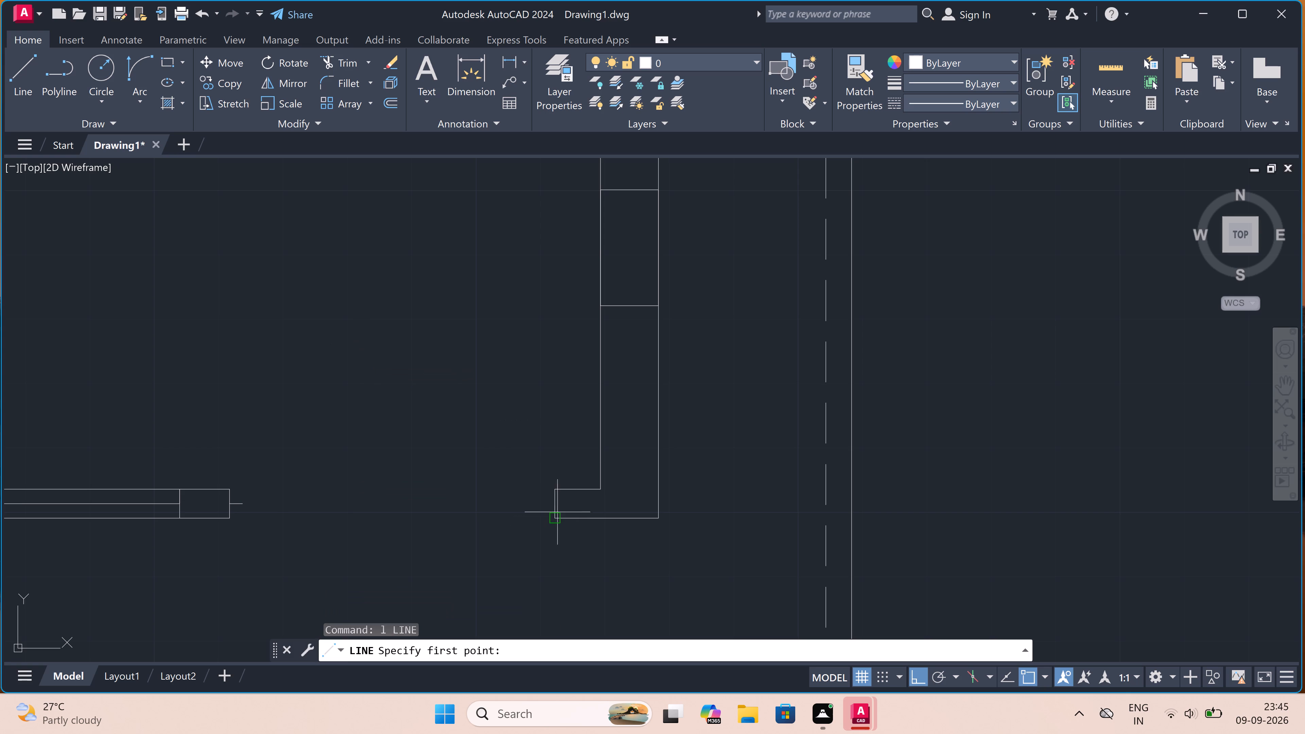
click(555, 499)
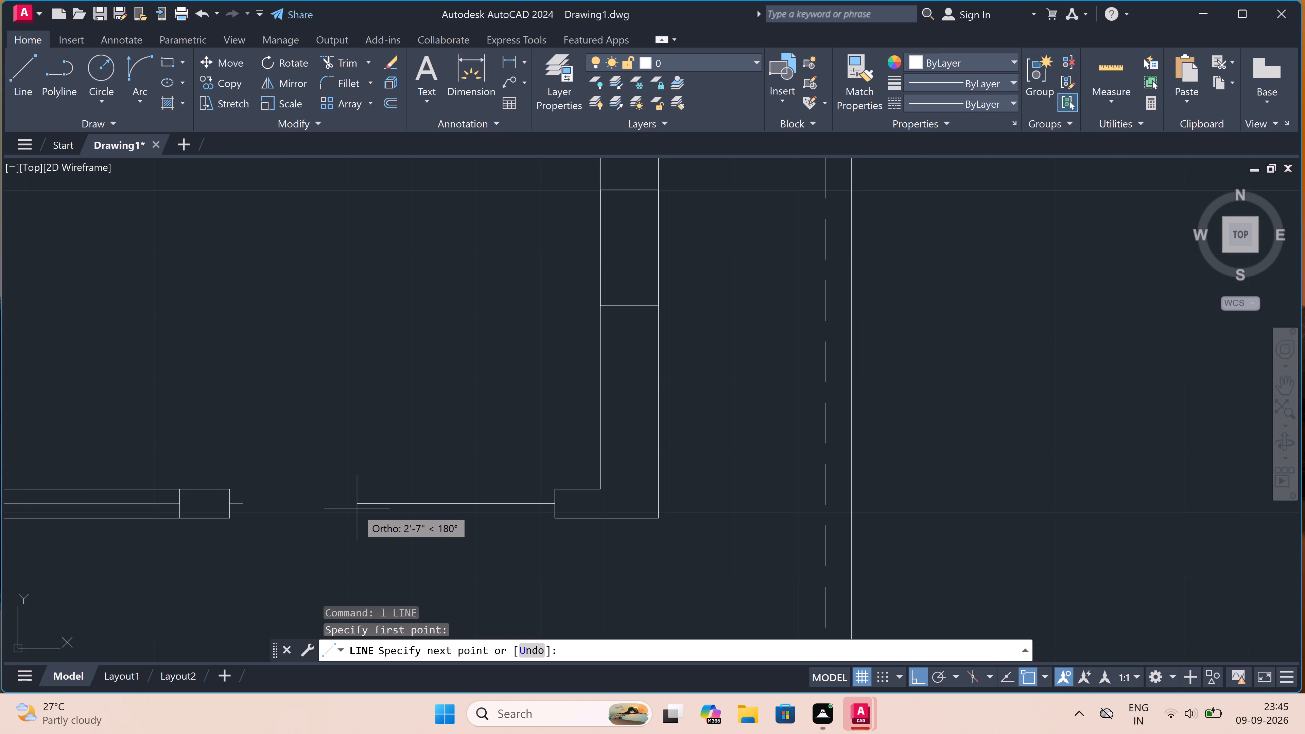
key(2)
text(")
key(space)
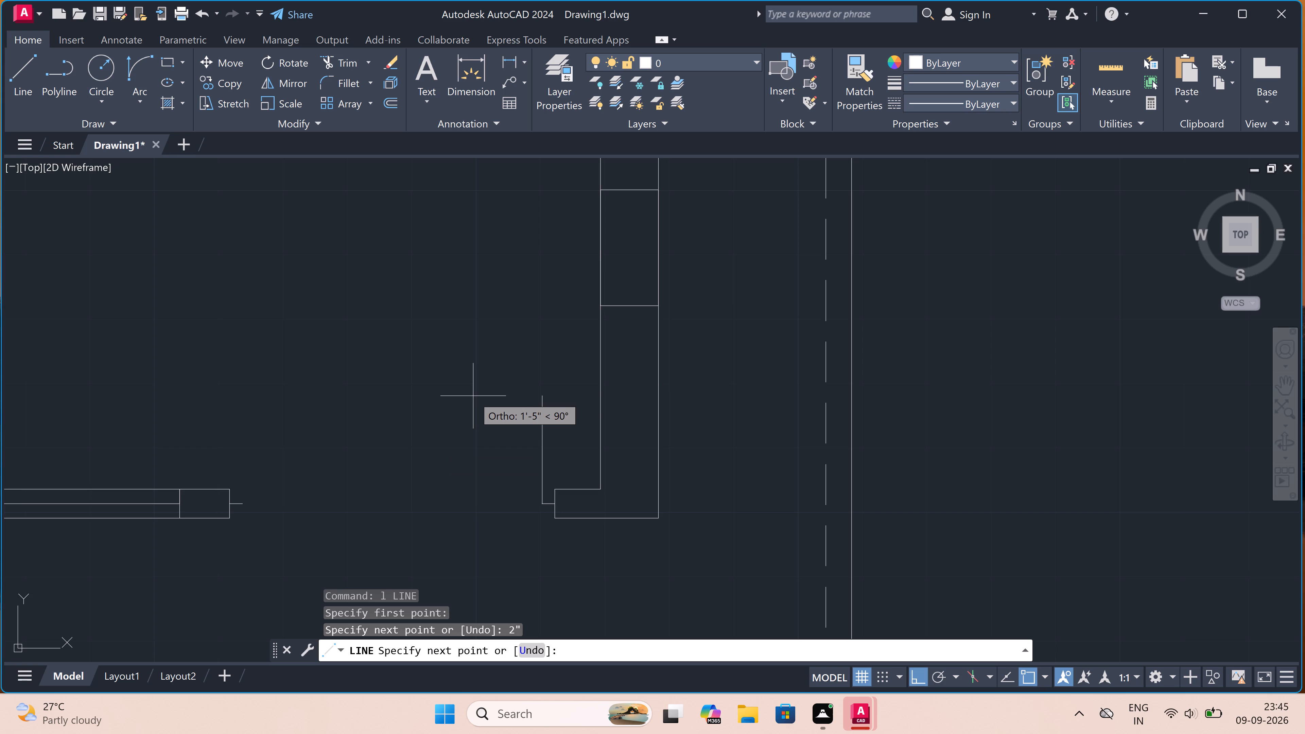
key(3)
text(')
key(space)
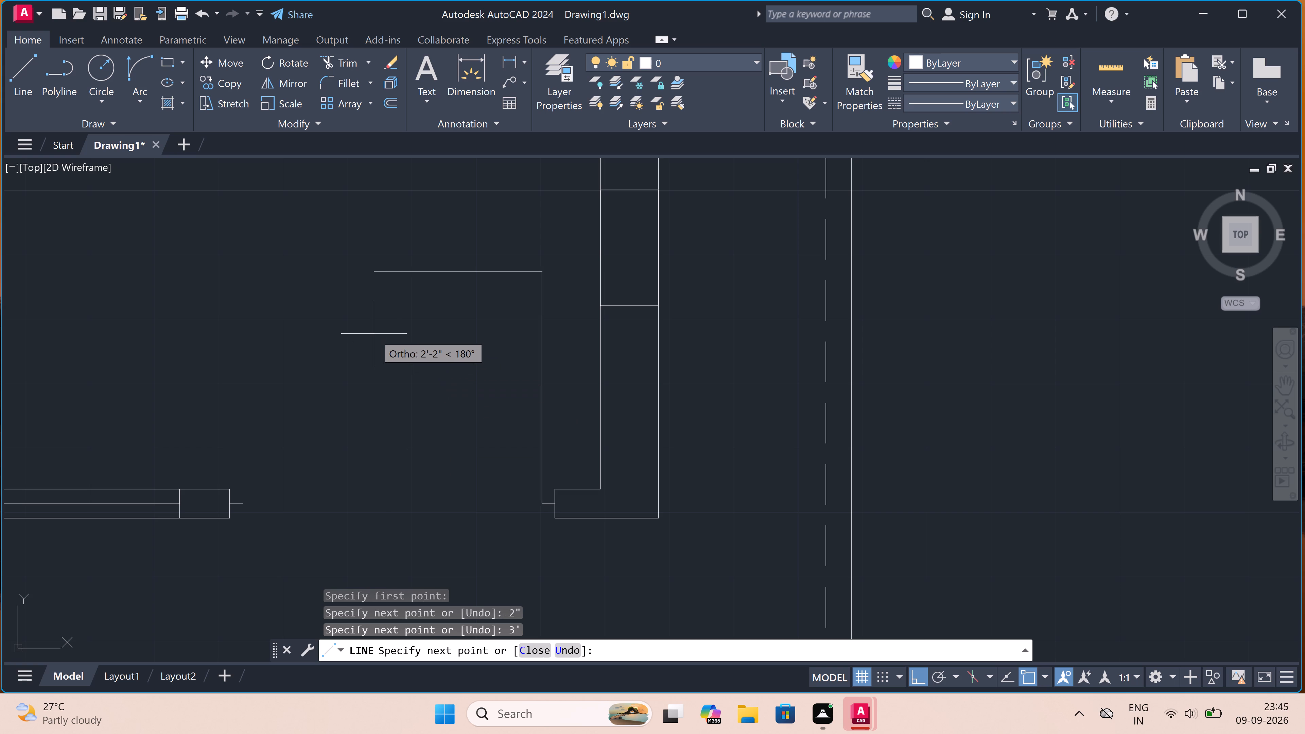
key(1)
text(")
key(space)
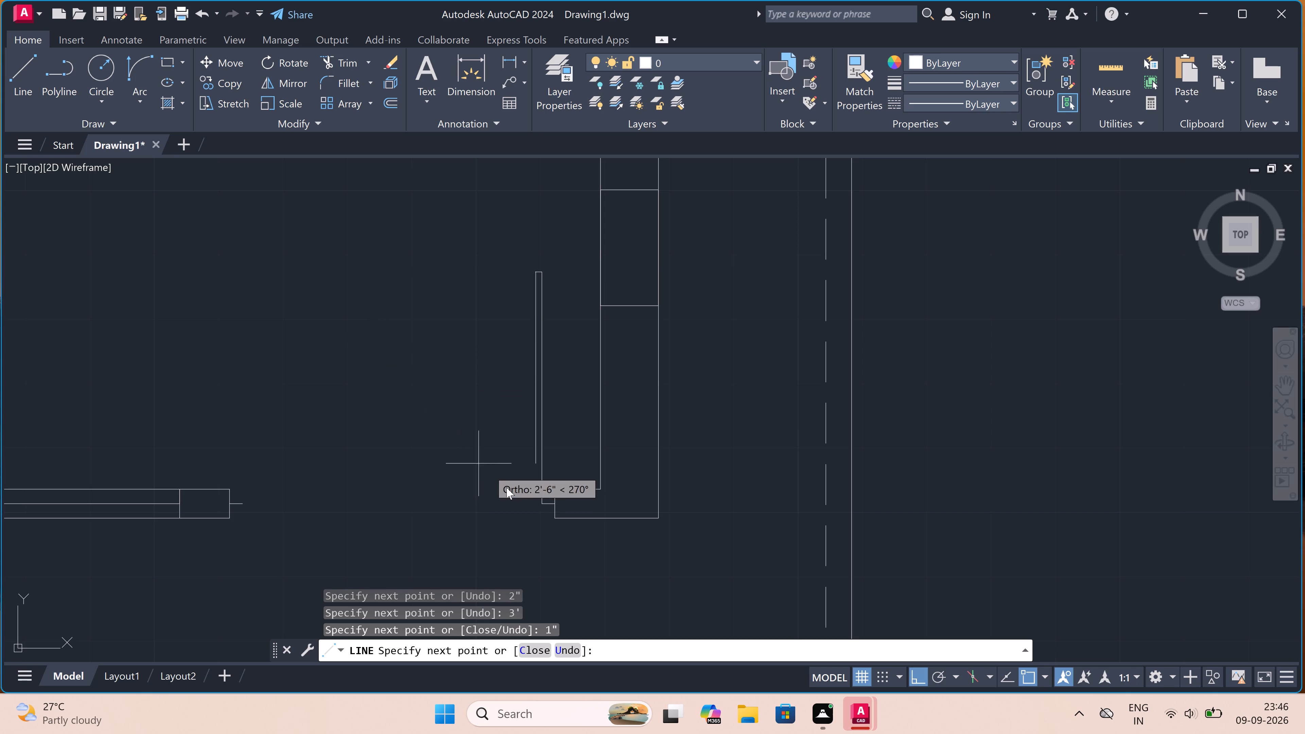
scroll(516, 515, up, 2)
scroll(549, 479, up, 2)
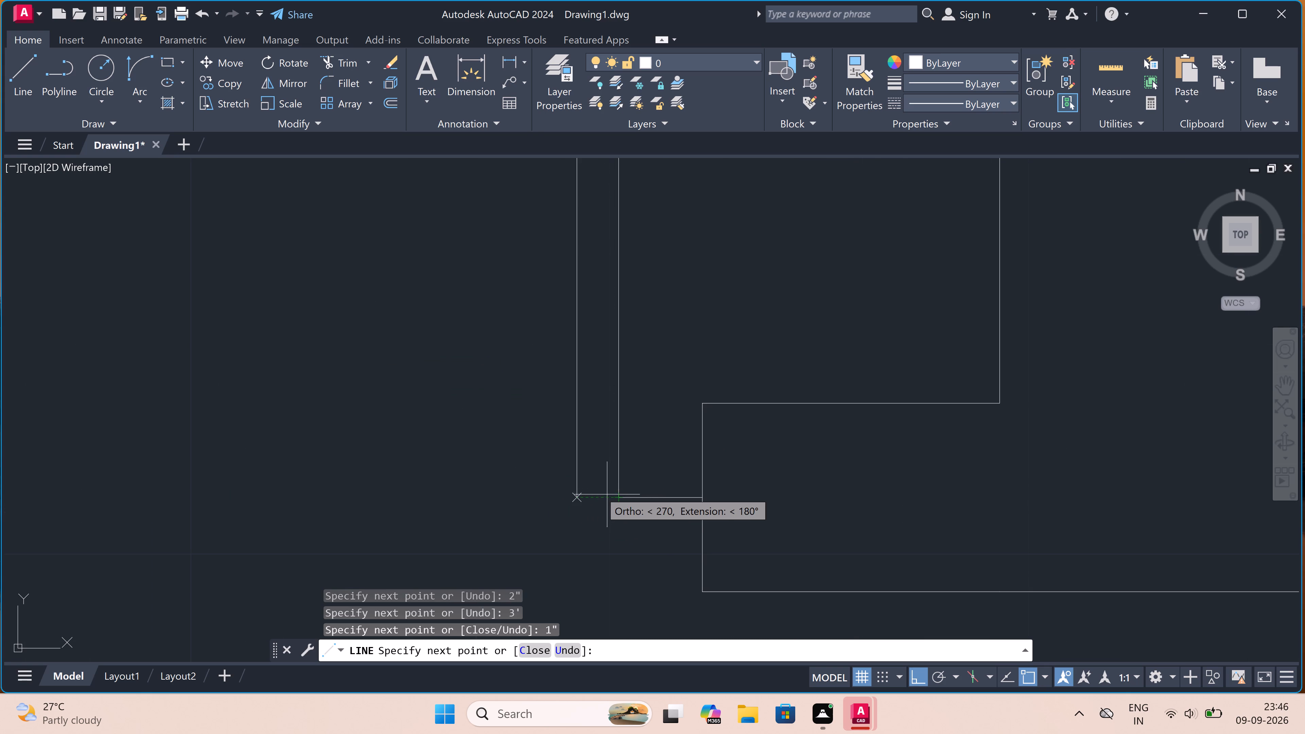
click(573, 497)
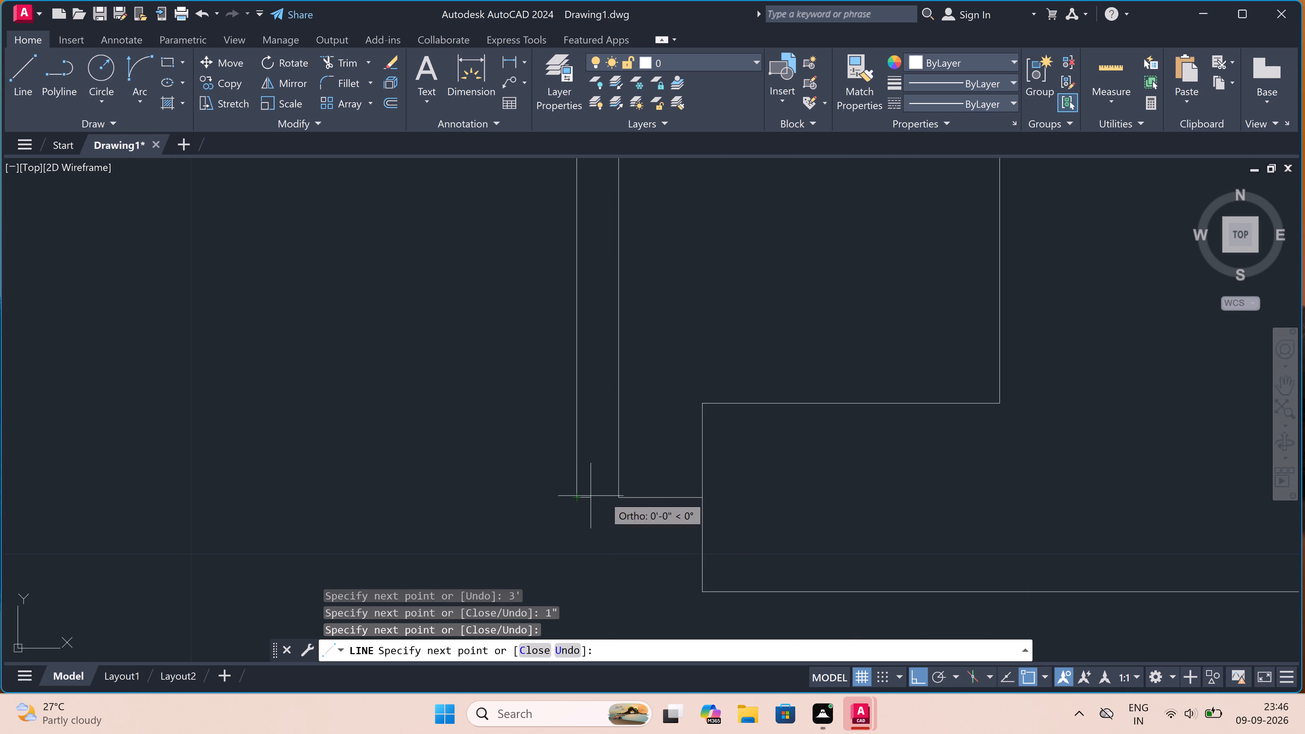
click(619, 495)
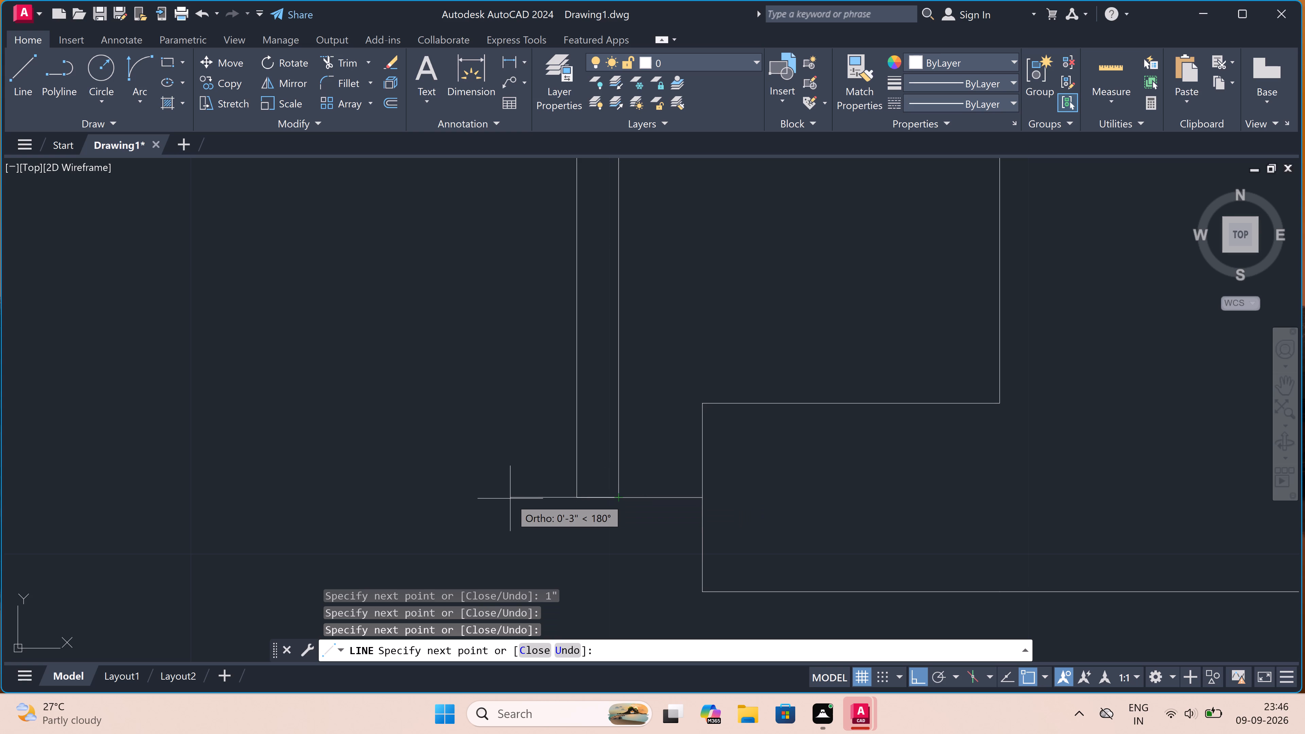
key(Escape)
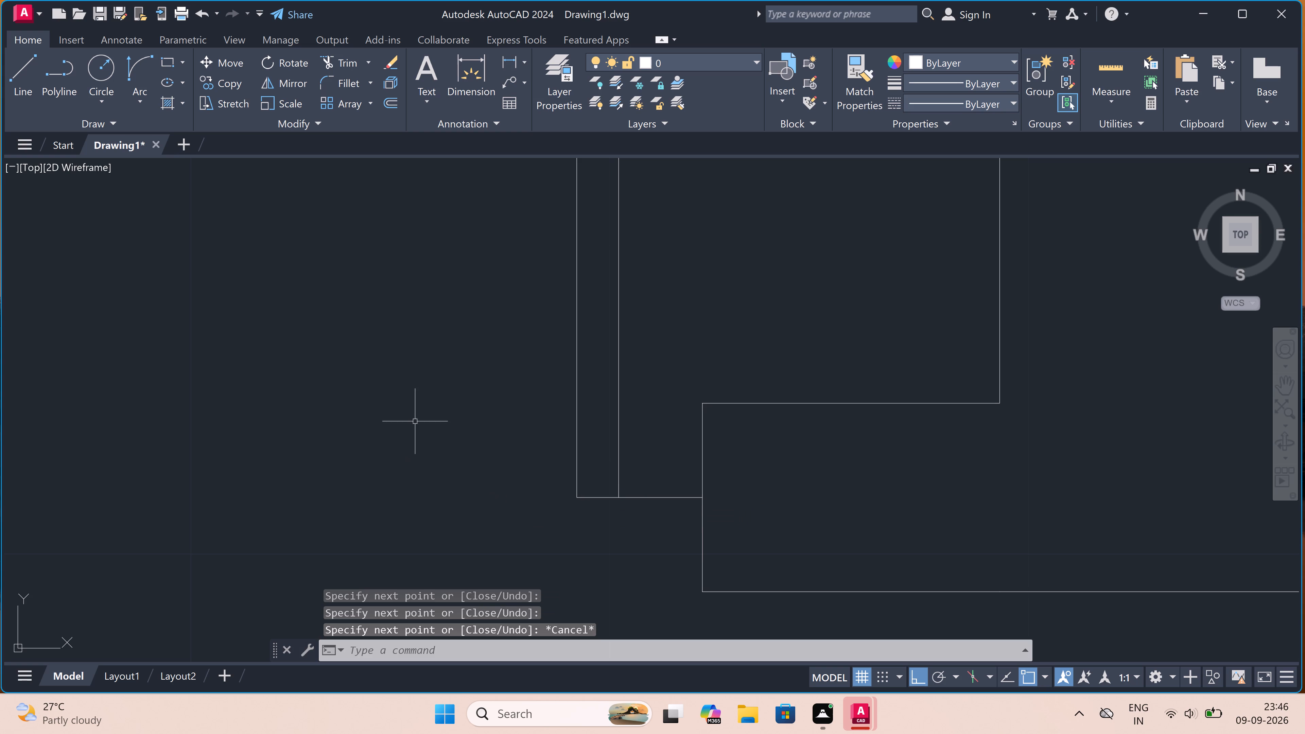
Draw the door swing arc from the leaf's top west corner to the end of the west 2" line, starting tangent due west.
scroll(416, 421, down, 4)
scroll(384, 402, down, 1)
scroll(216, 366, up, 1)
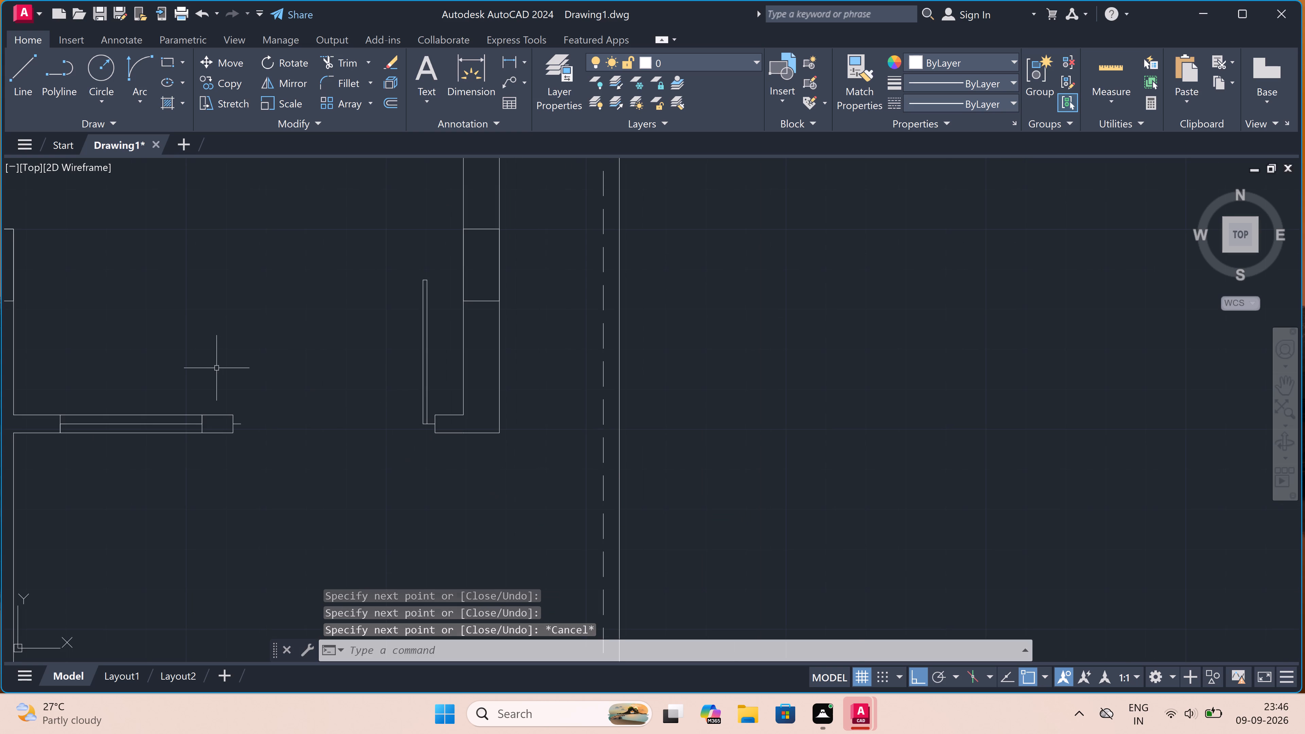
click(139, 93)
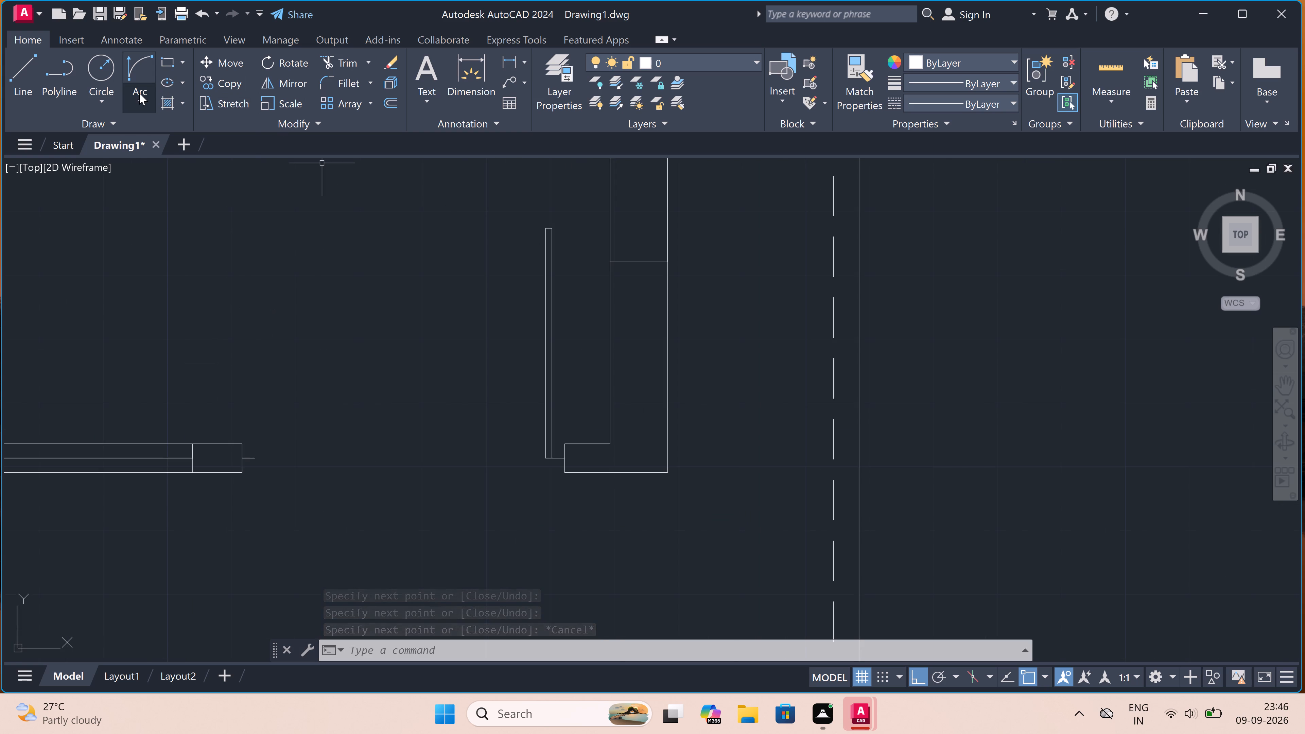
click(206, 305)
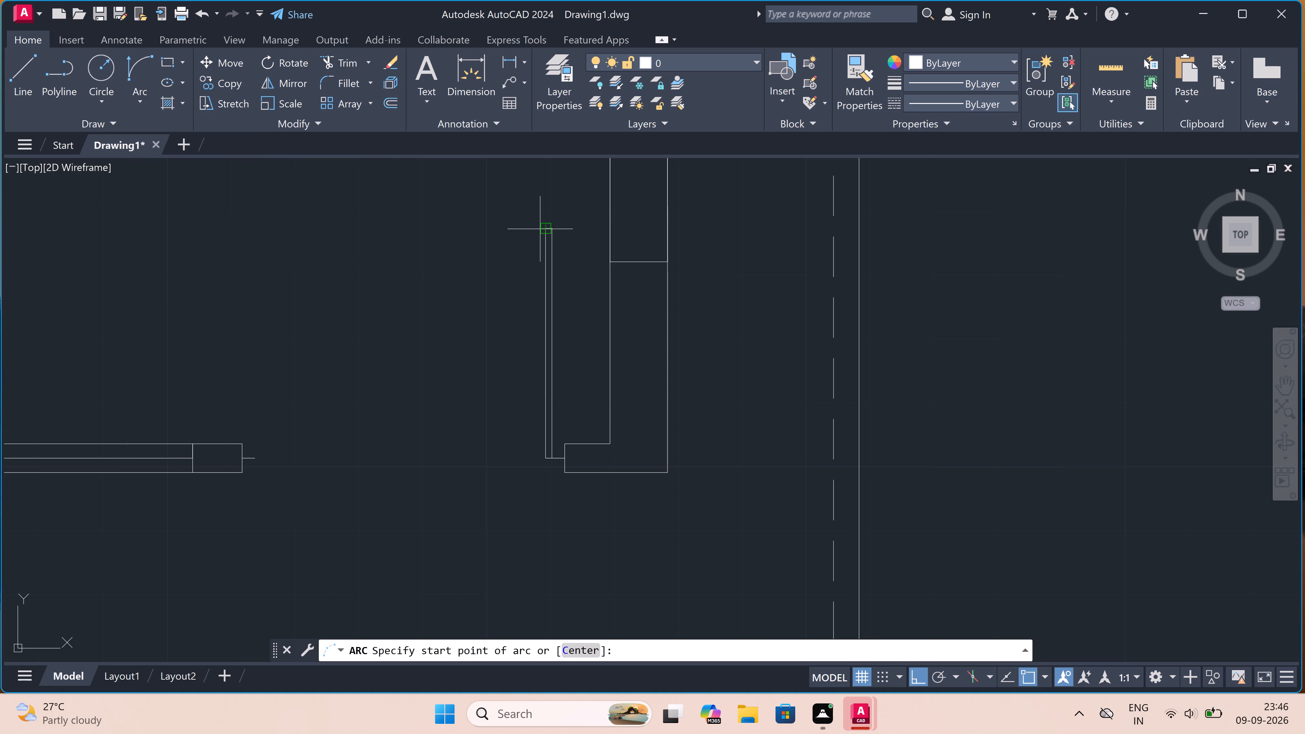
drag(542, 229, 535, 238)
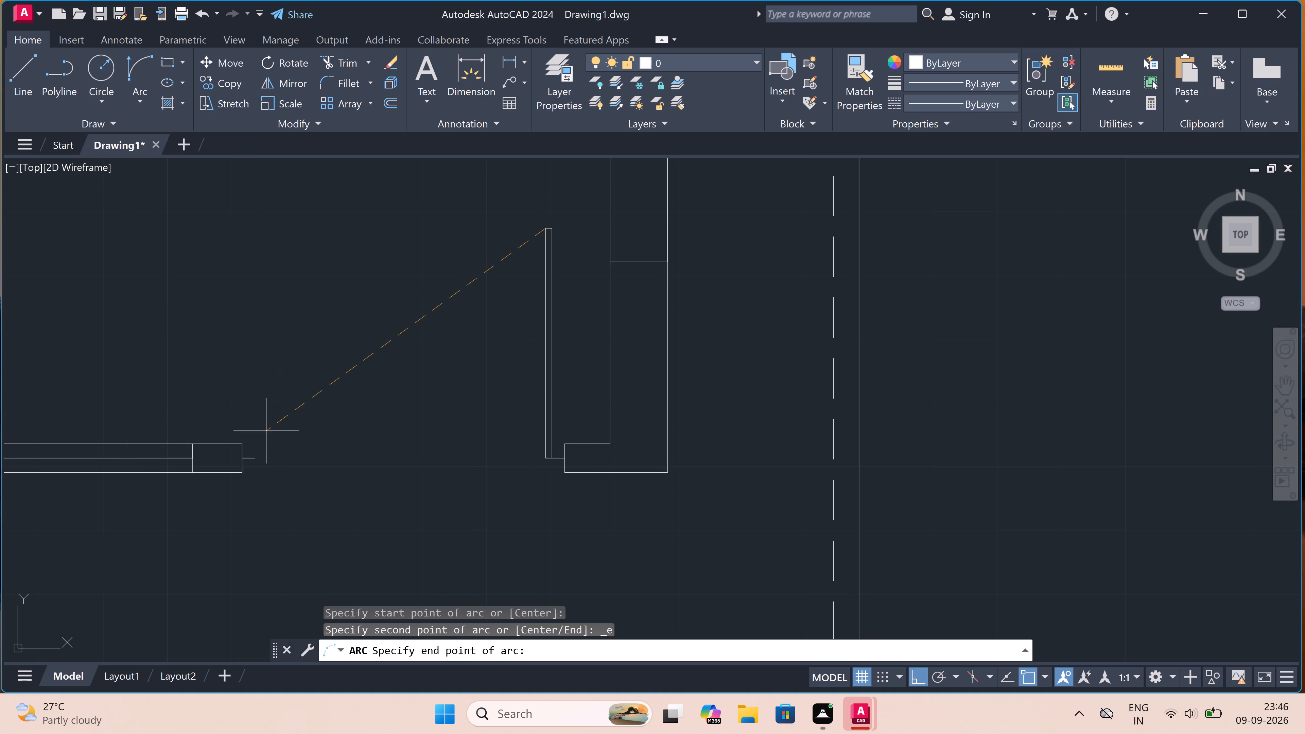
double_click(257, 454)
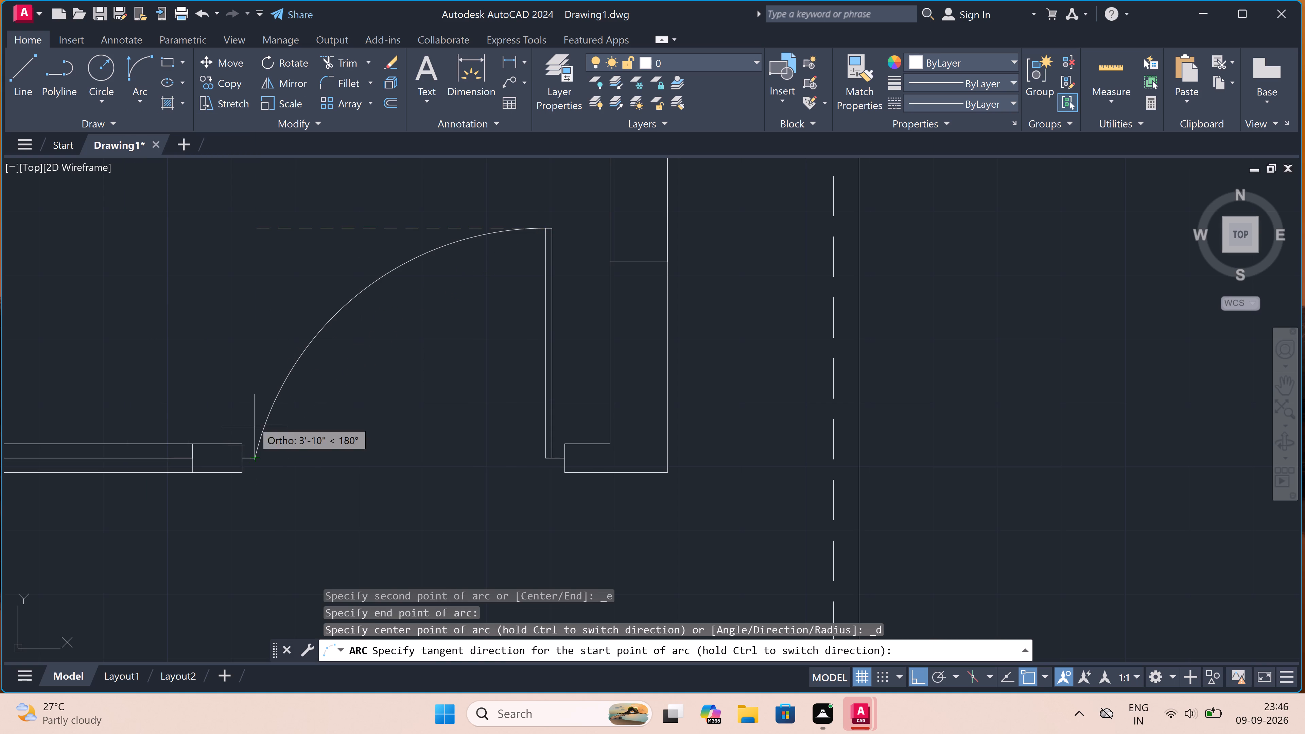
click(235, 346)
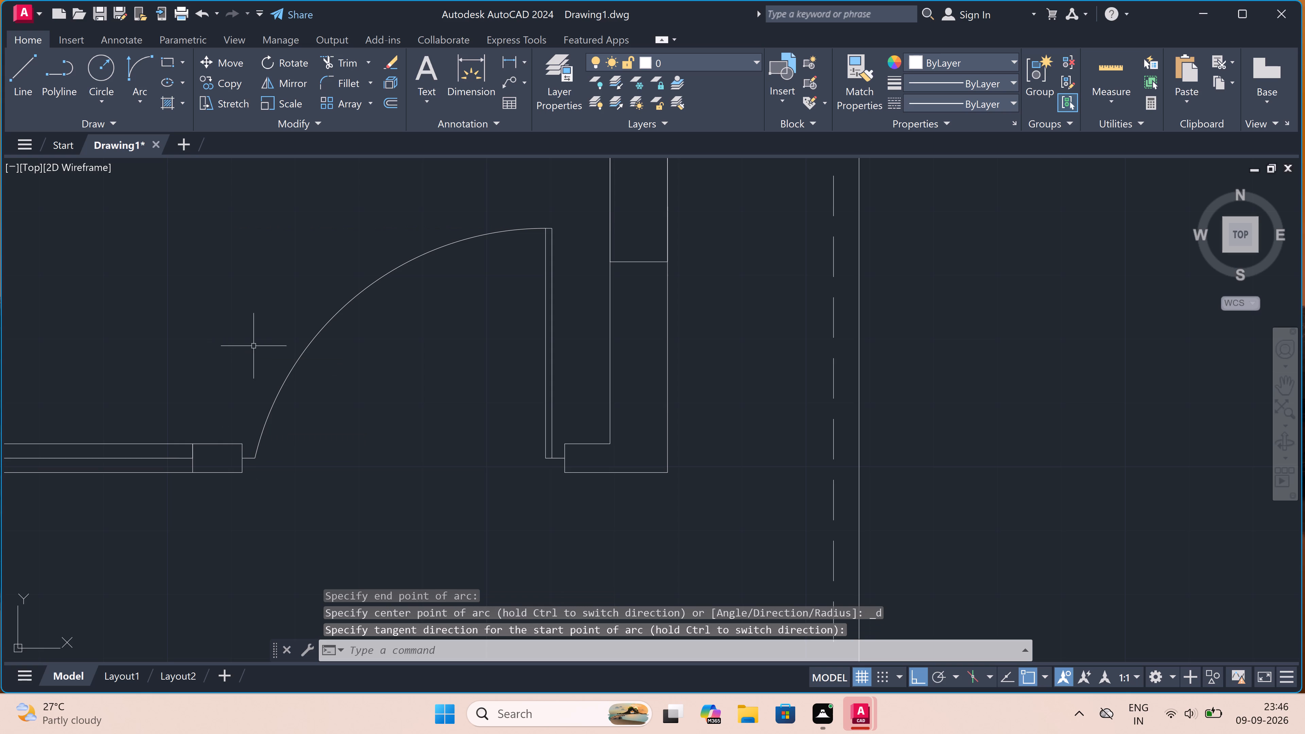
scroll(297, 456, up, 2)
scroll(316, 458, down, 1)
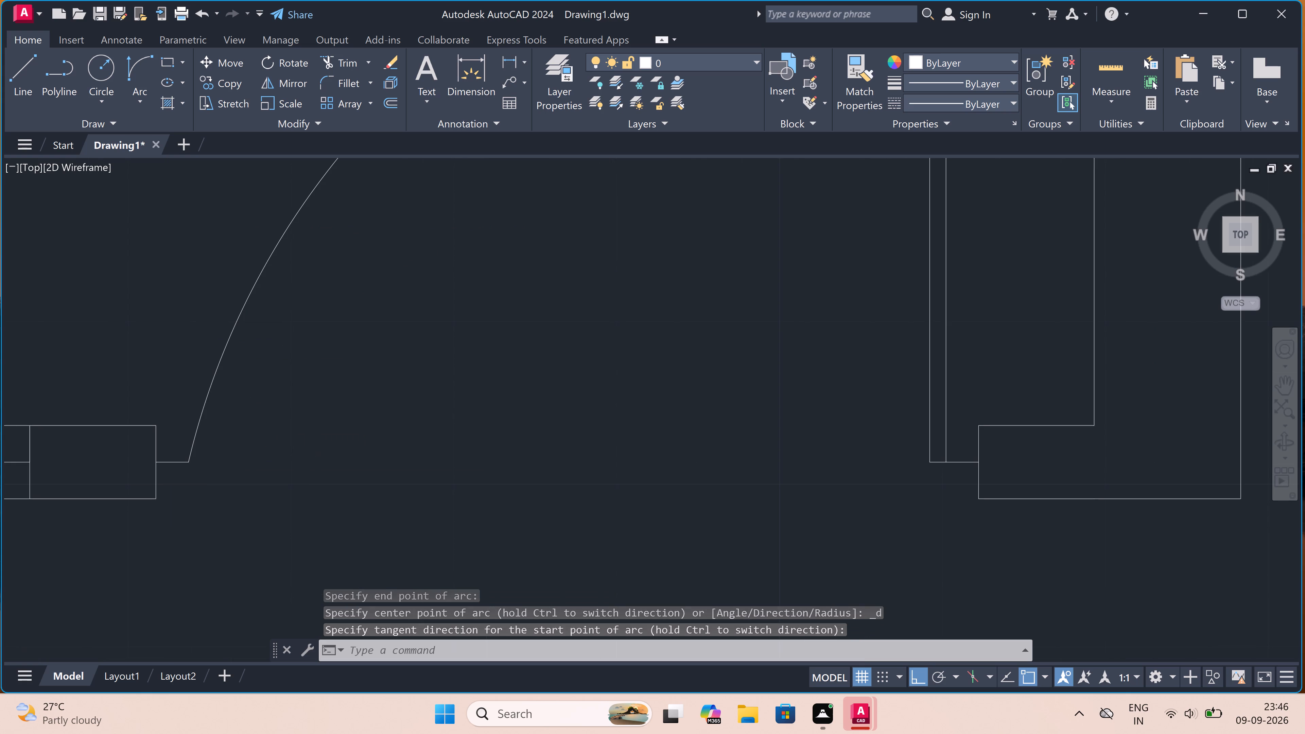
key(Escape)
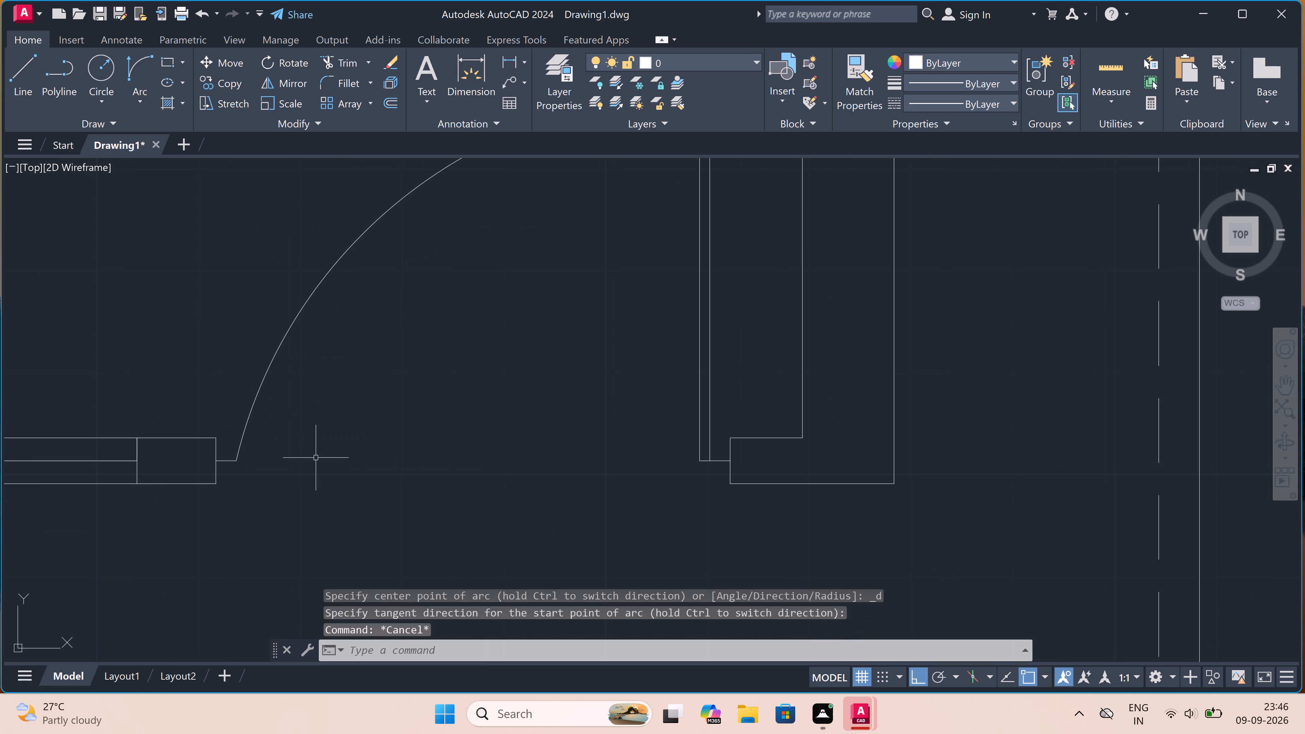
Draw a line across the southeast entrance door opening, joining the two wall ends along the south wall face.
text(l)
key(space)
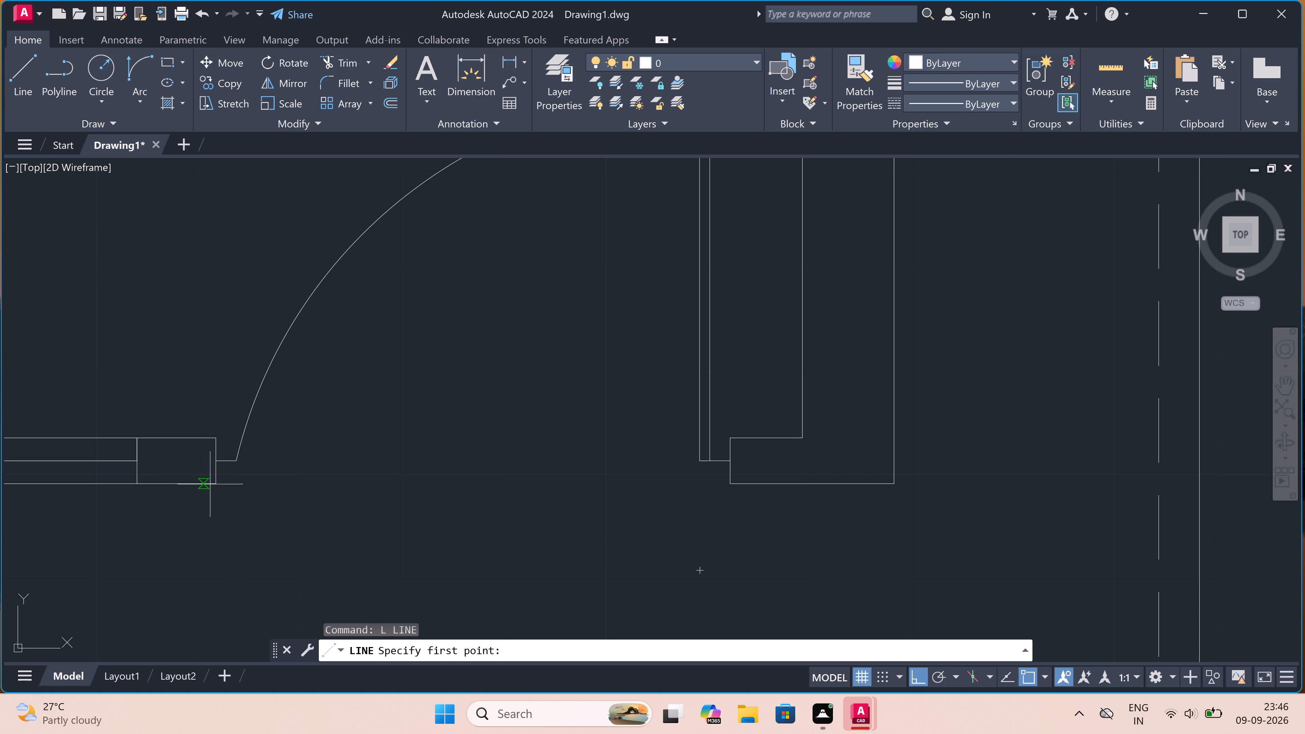
drag(216, 485, 226, 485)
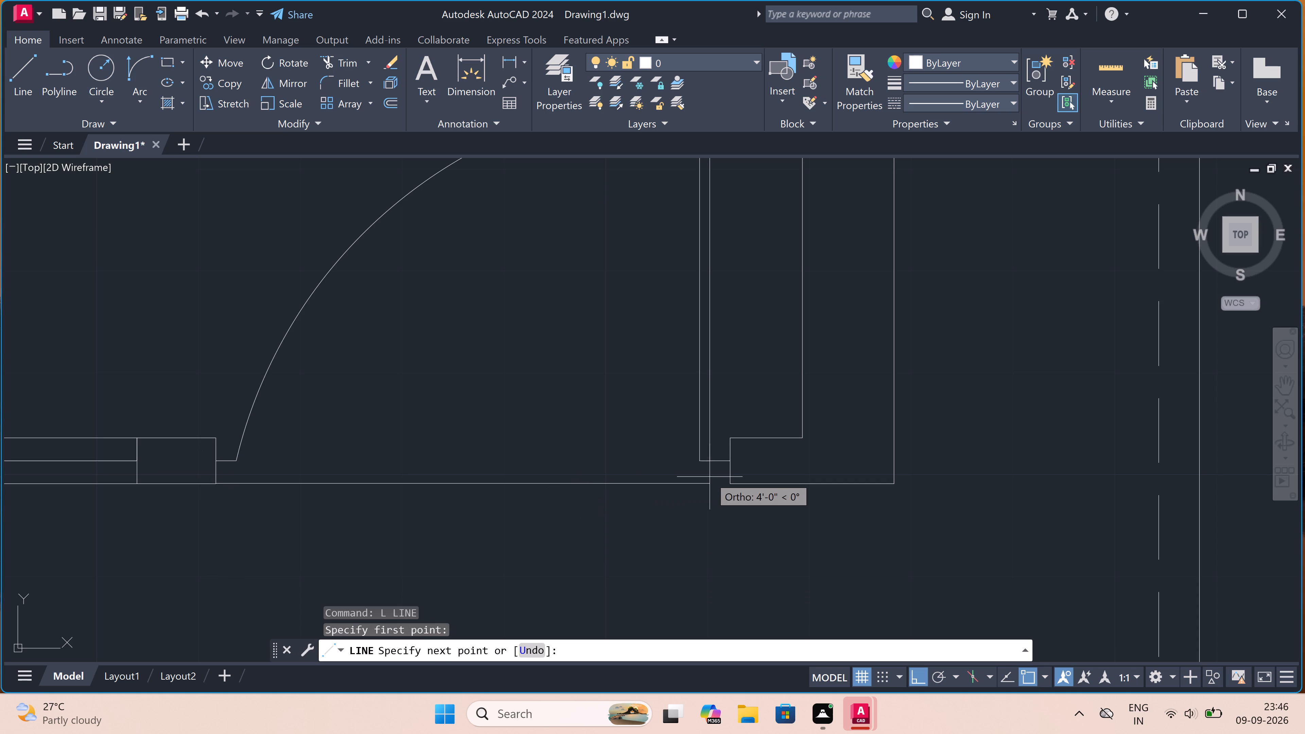
click(730, 479)
key(Escape)
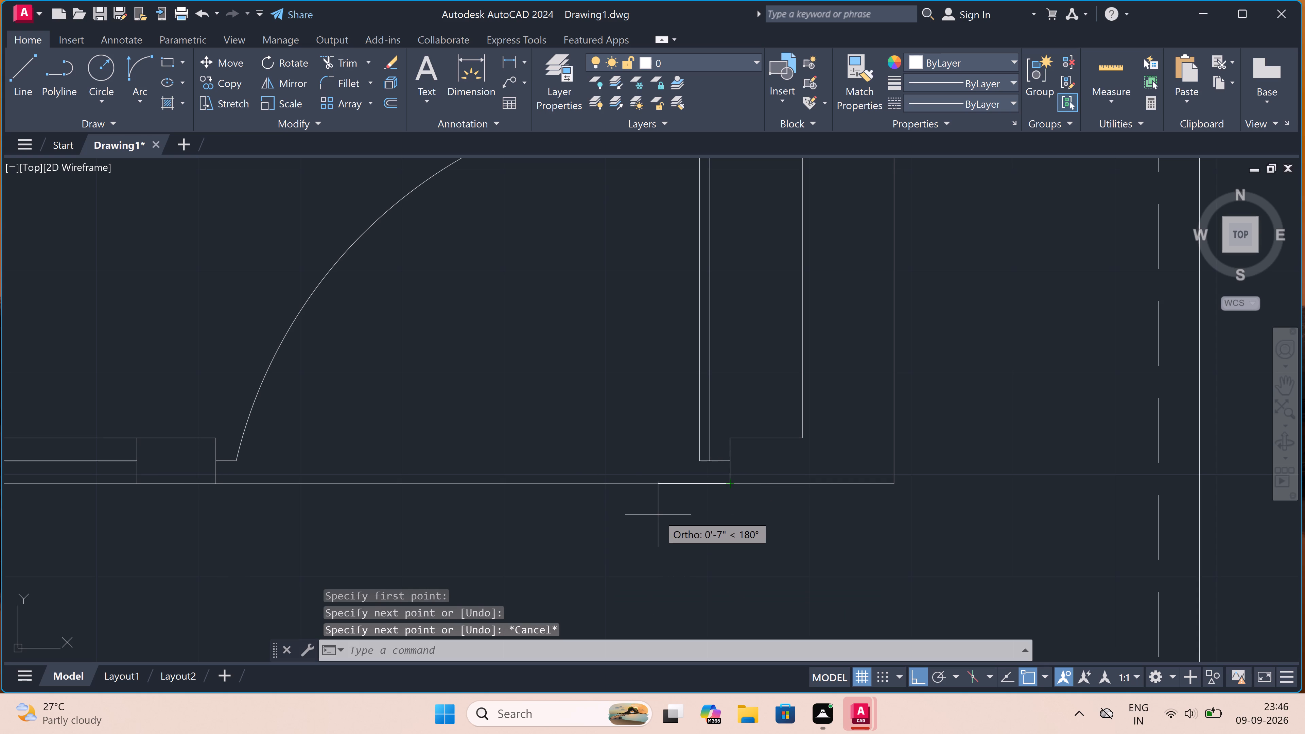
Close the door opening in the northwest room's south wall with a line along its south face.
scroll(652, 496, down, 7)
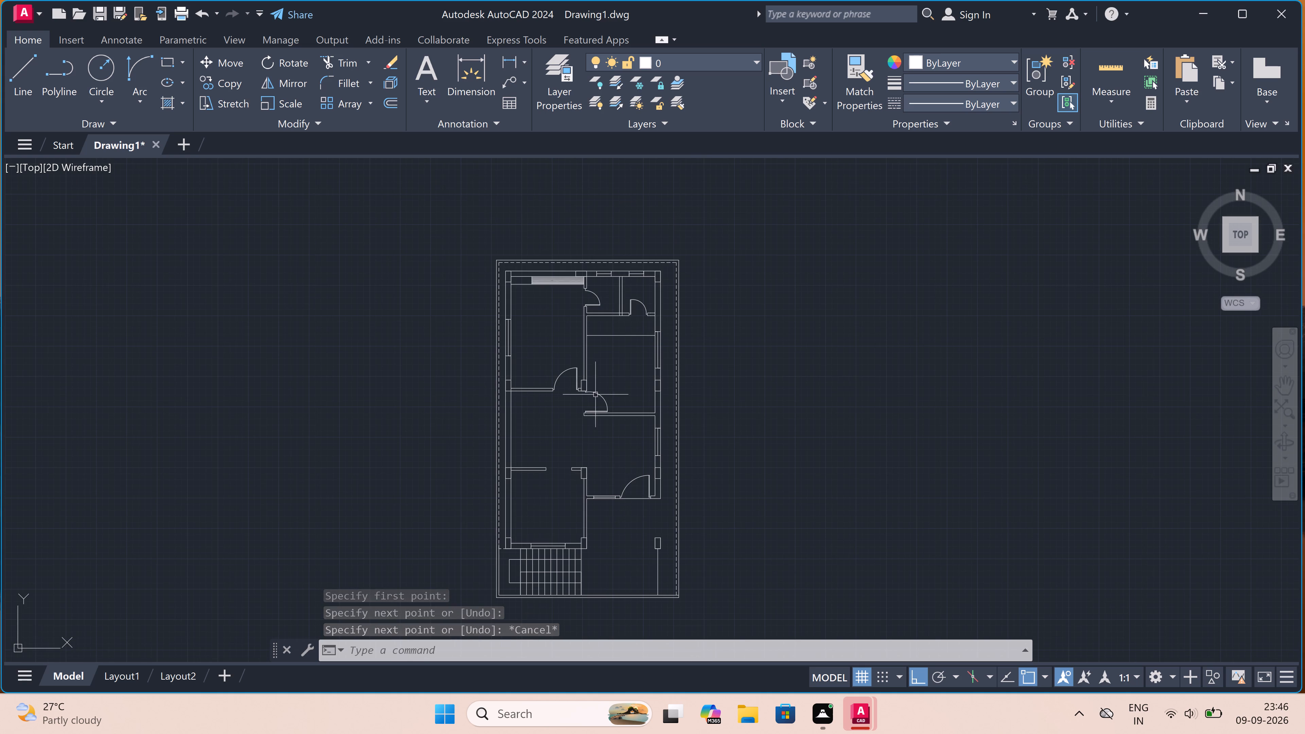
scroll(564, 383, up, 4)
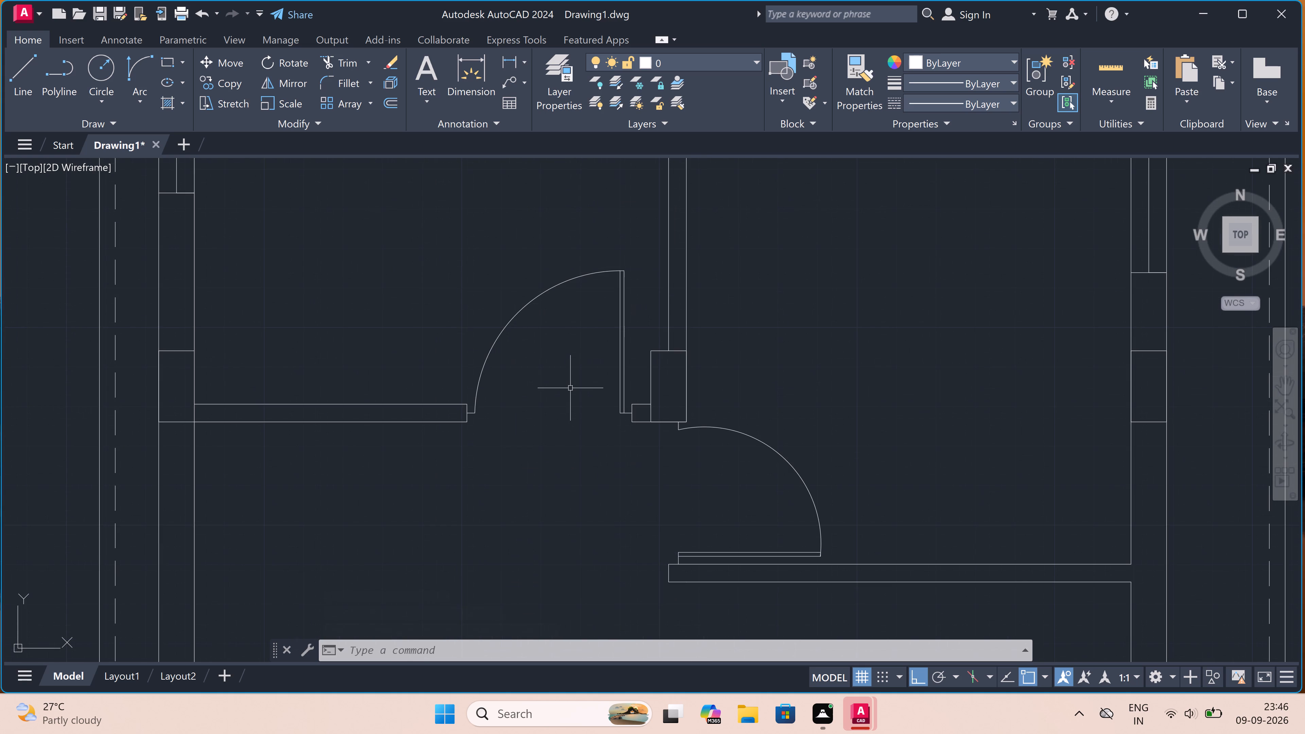
scroll(570, 387, up, 1)
key(space)
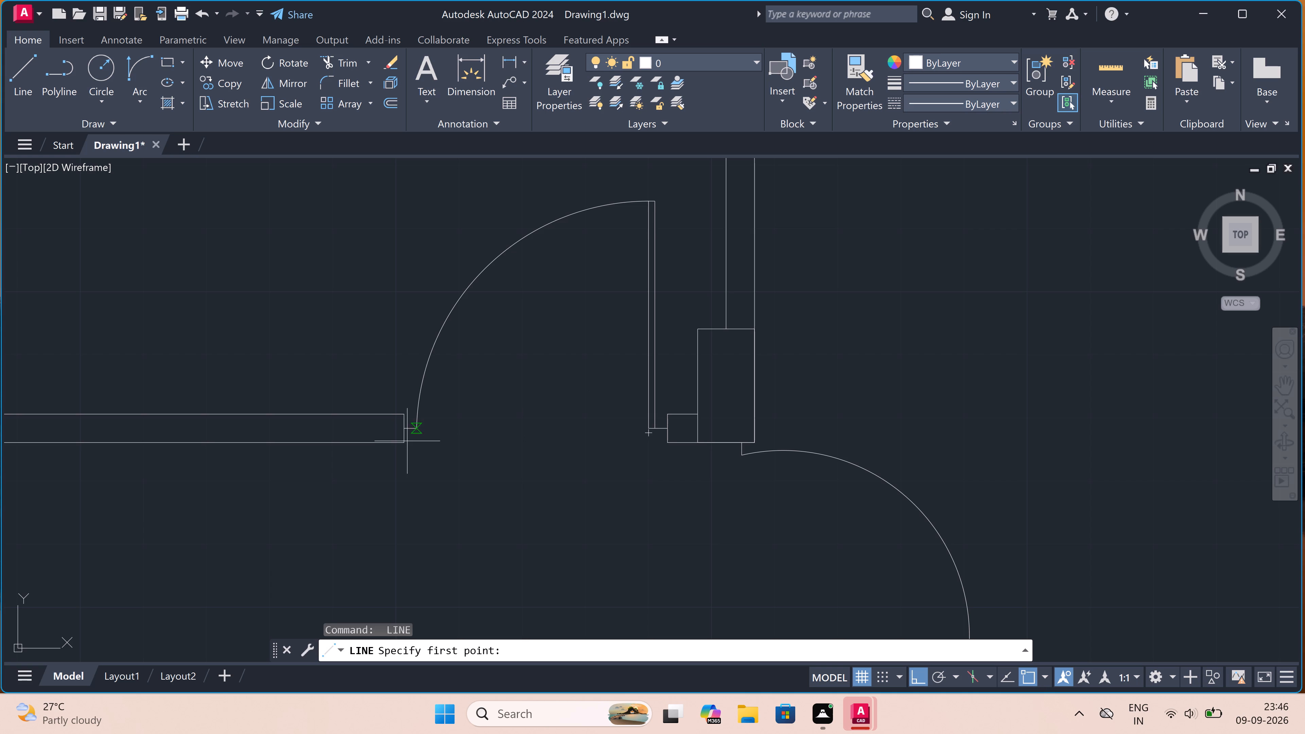
click(400, 440)
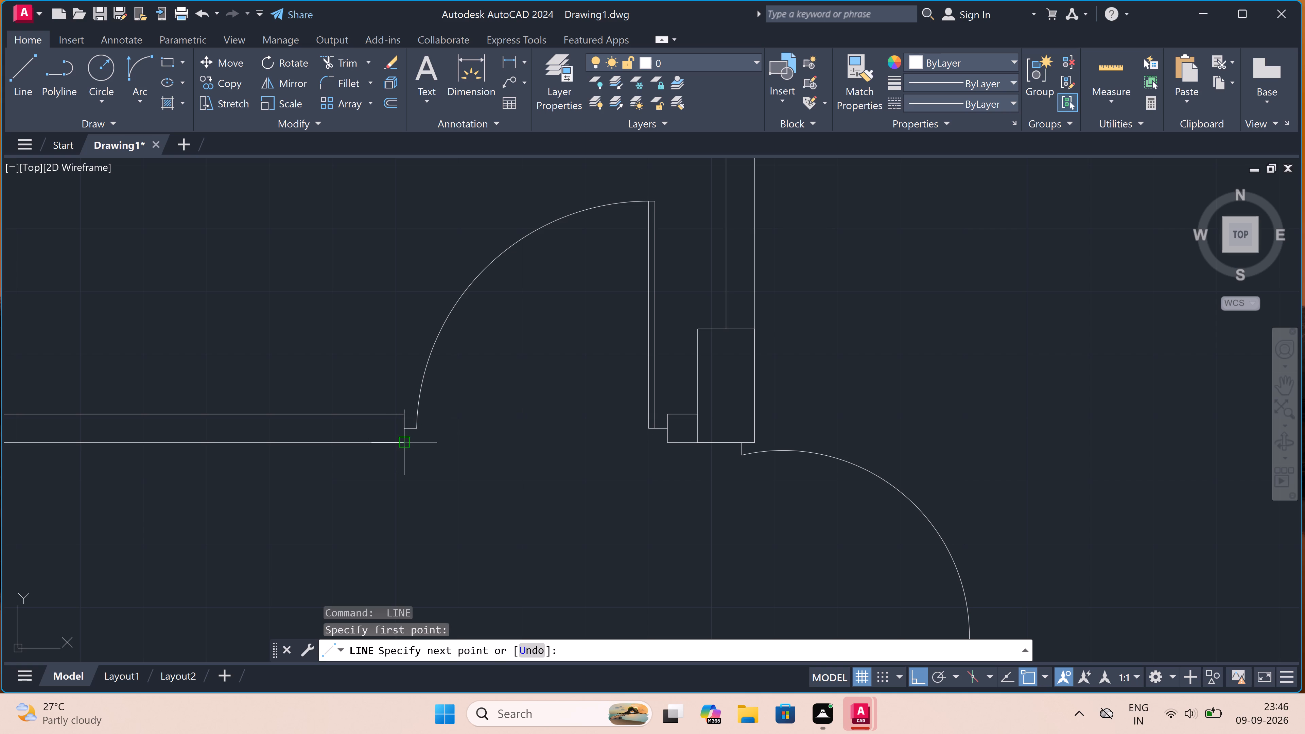
click(666, 440)
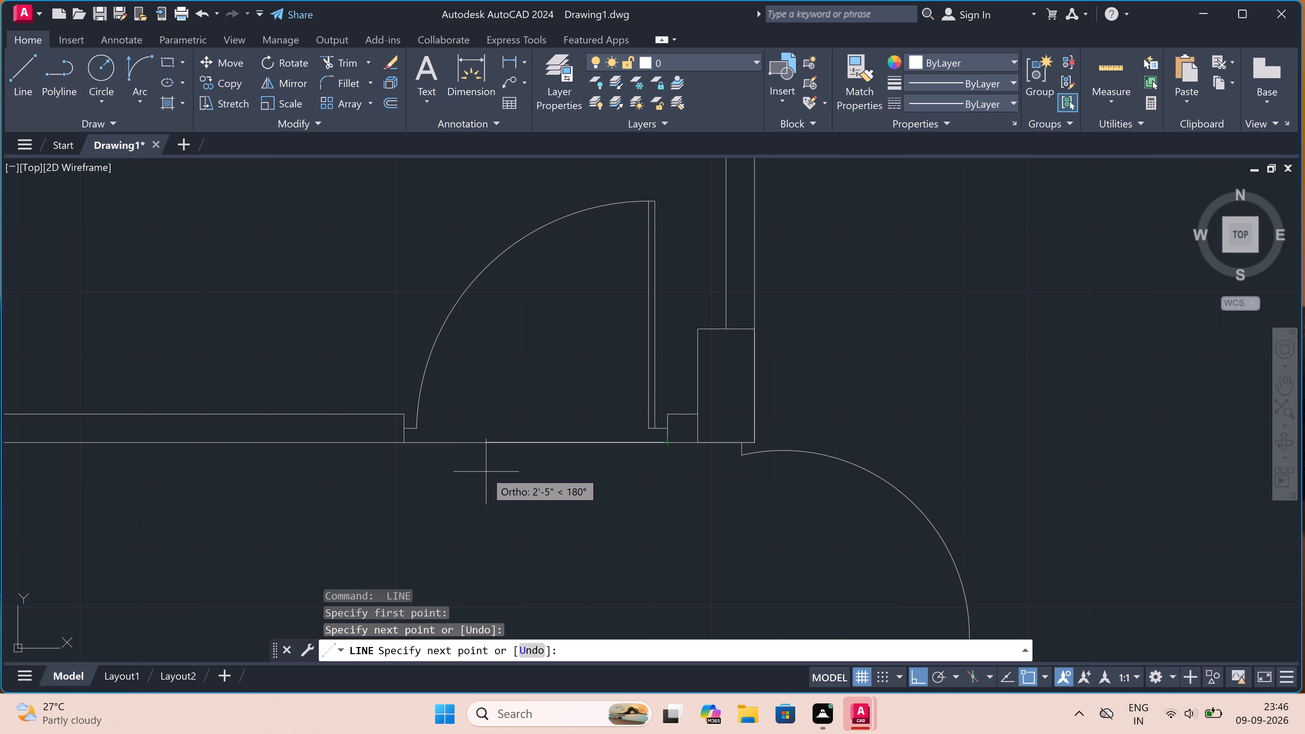
key(Escape)
Draw a line north across the central door opening, from the horizontal wall's northwest corner to the column's bottom edge.
key(space)
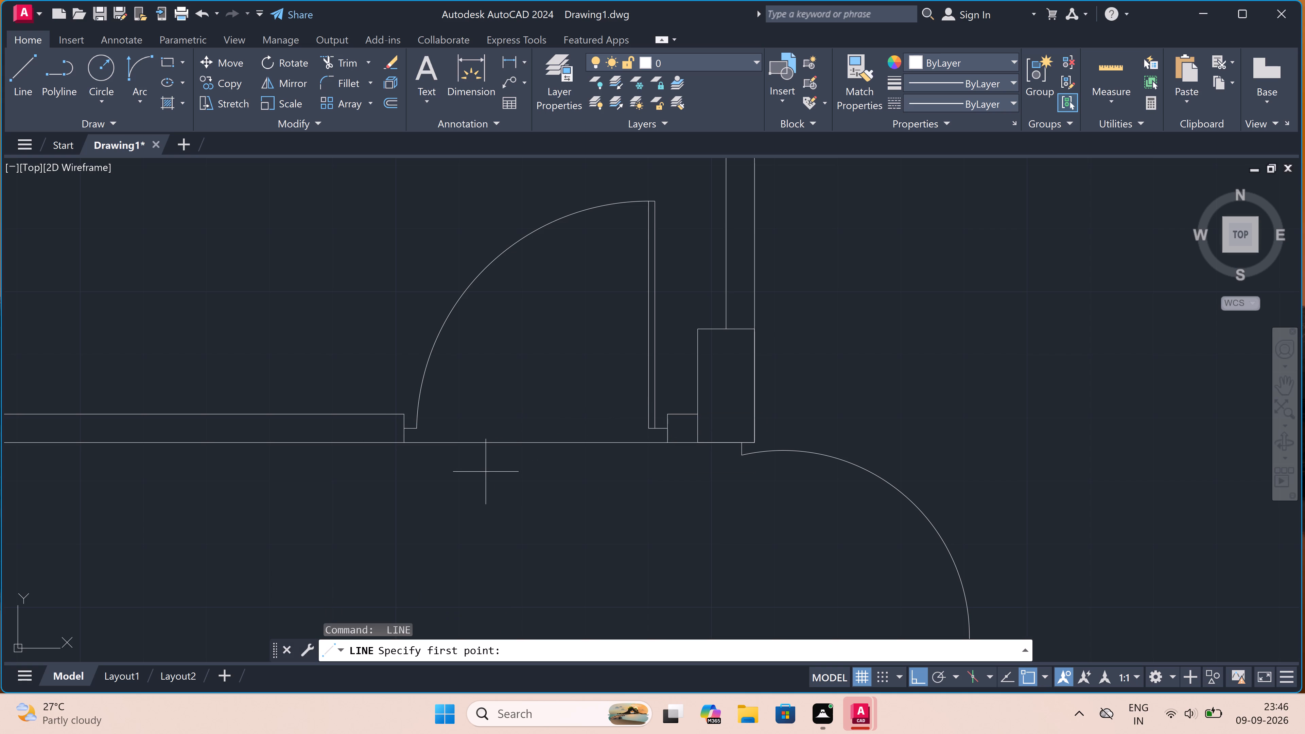
scroll(493, 433, down, 4)
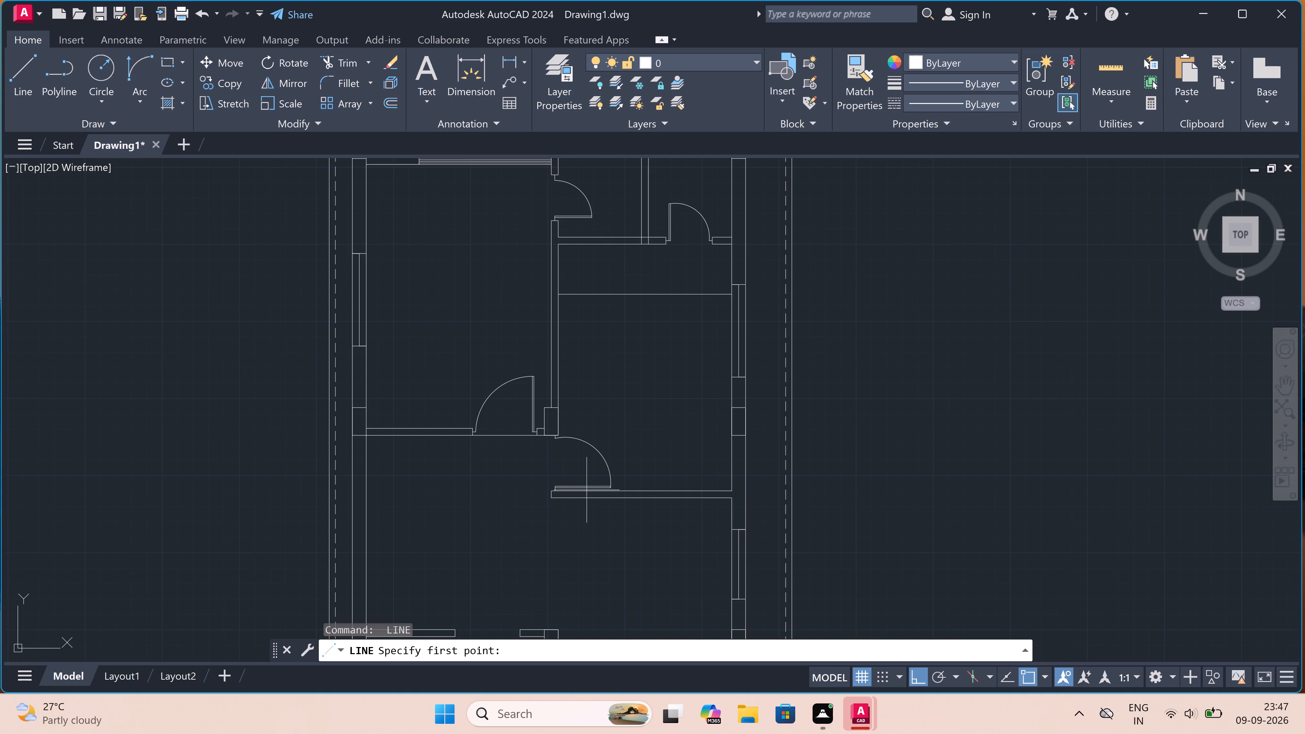
scroll(531, 470, up, 1)
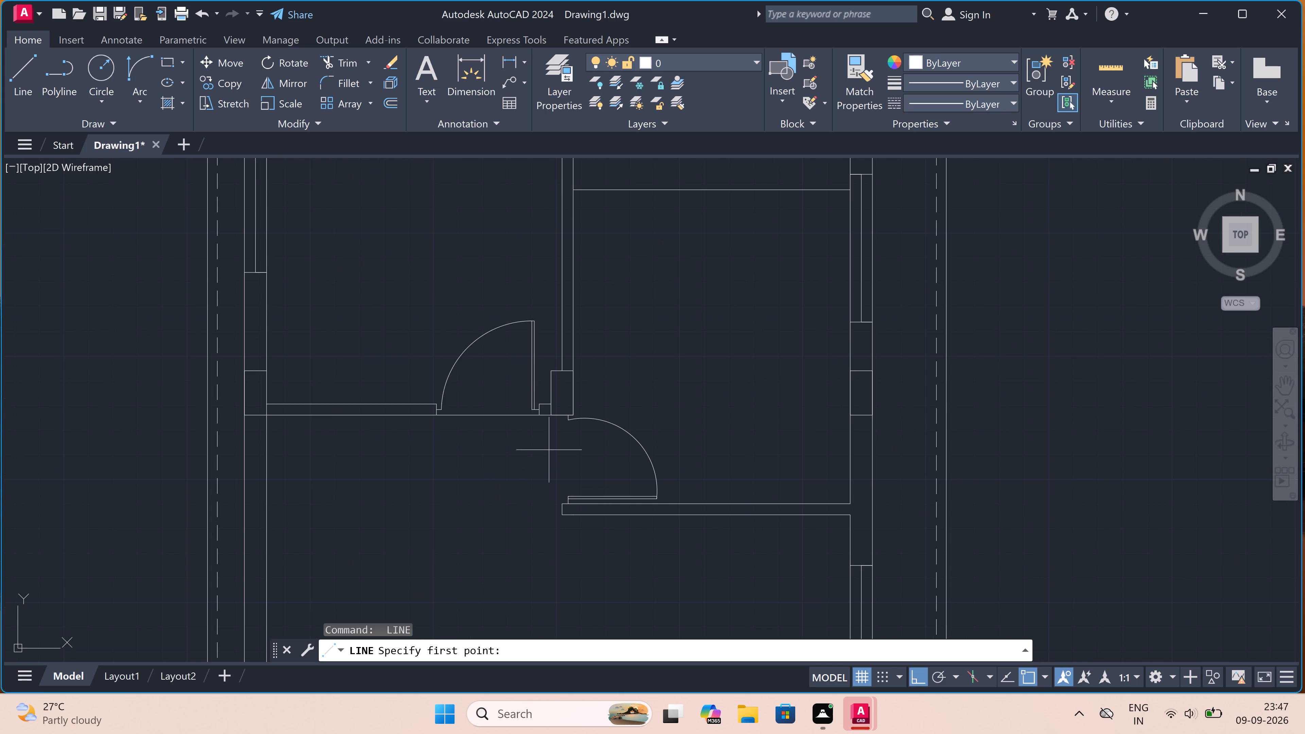
scroll(549, 450, up, 2)
scroll(550, 488, down, 2)
scroll(562, 529, up, 3)
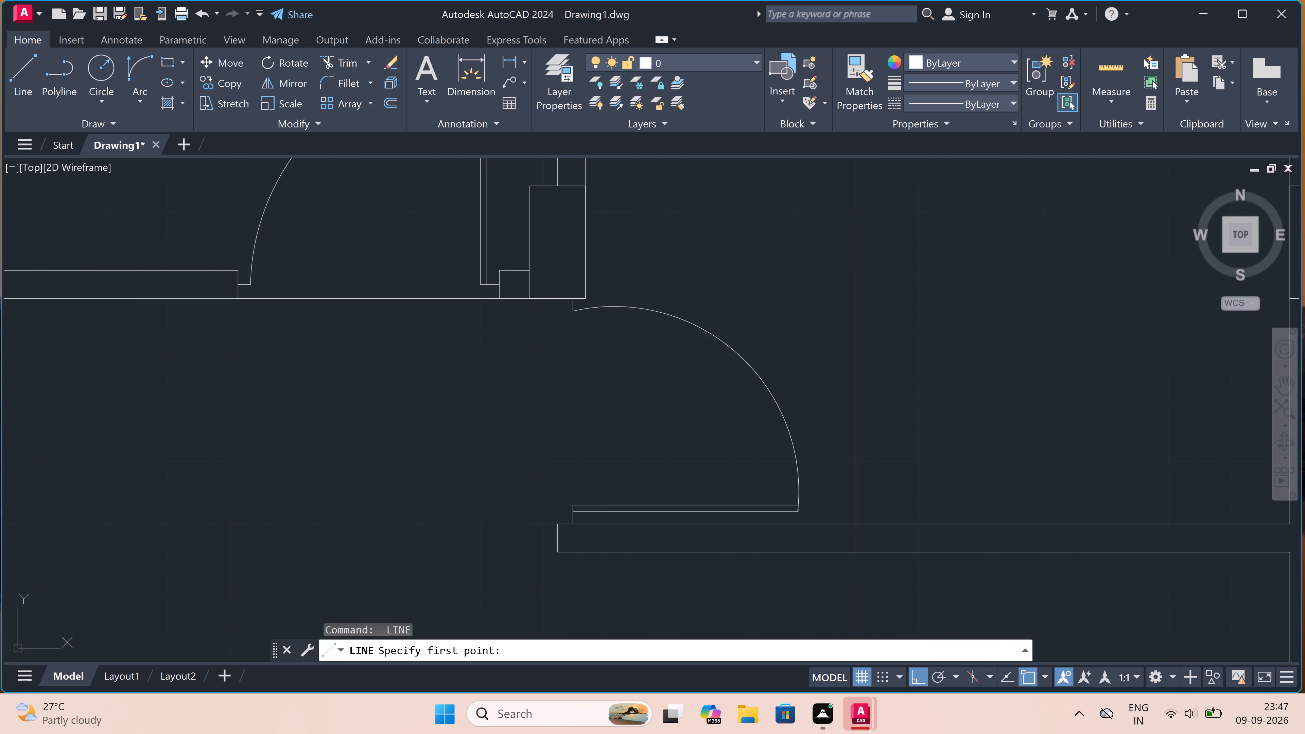
drag(554, 518, 551, 505)
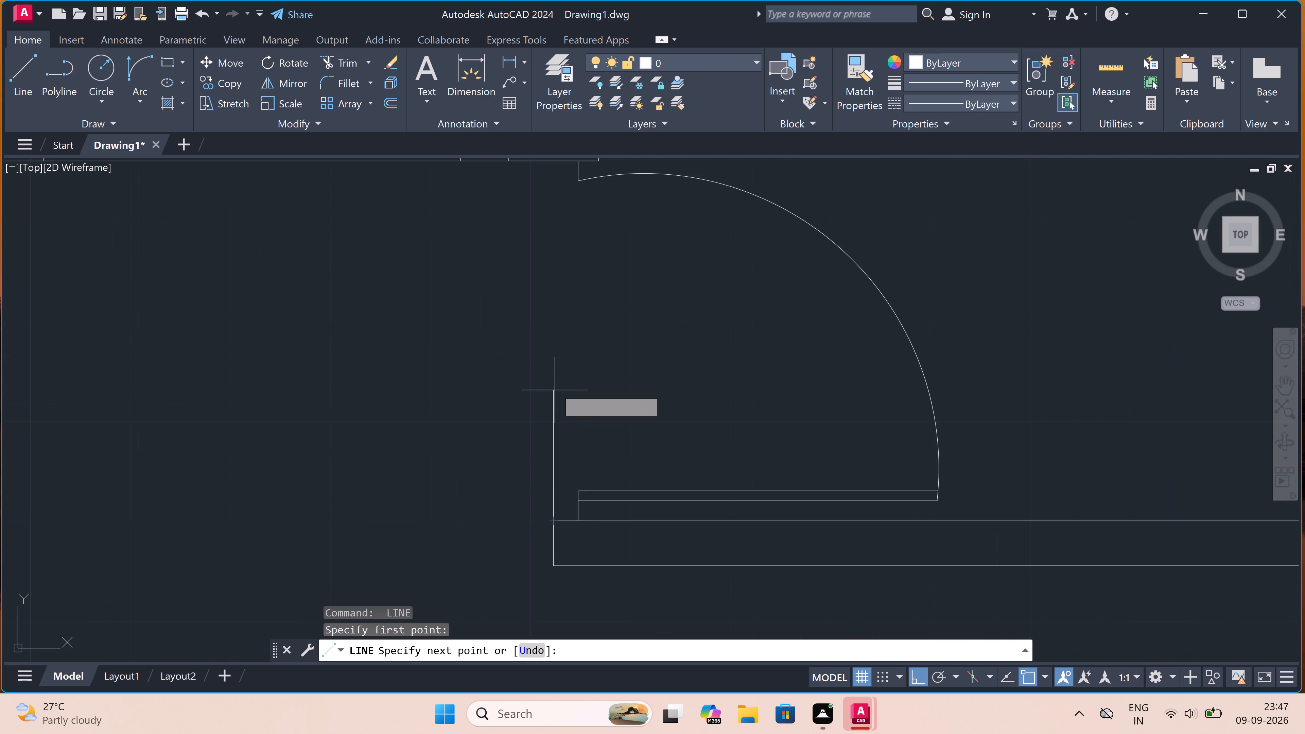
scroll(555, 386, down, 4)
scroll(554, 341, up, 3)
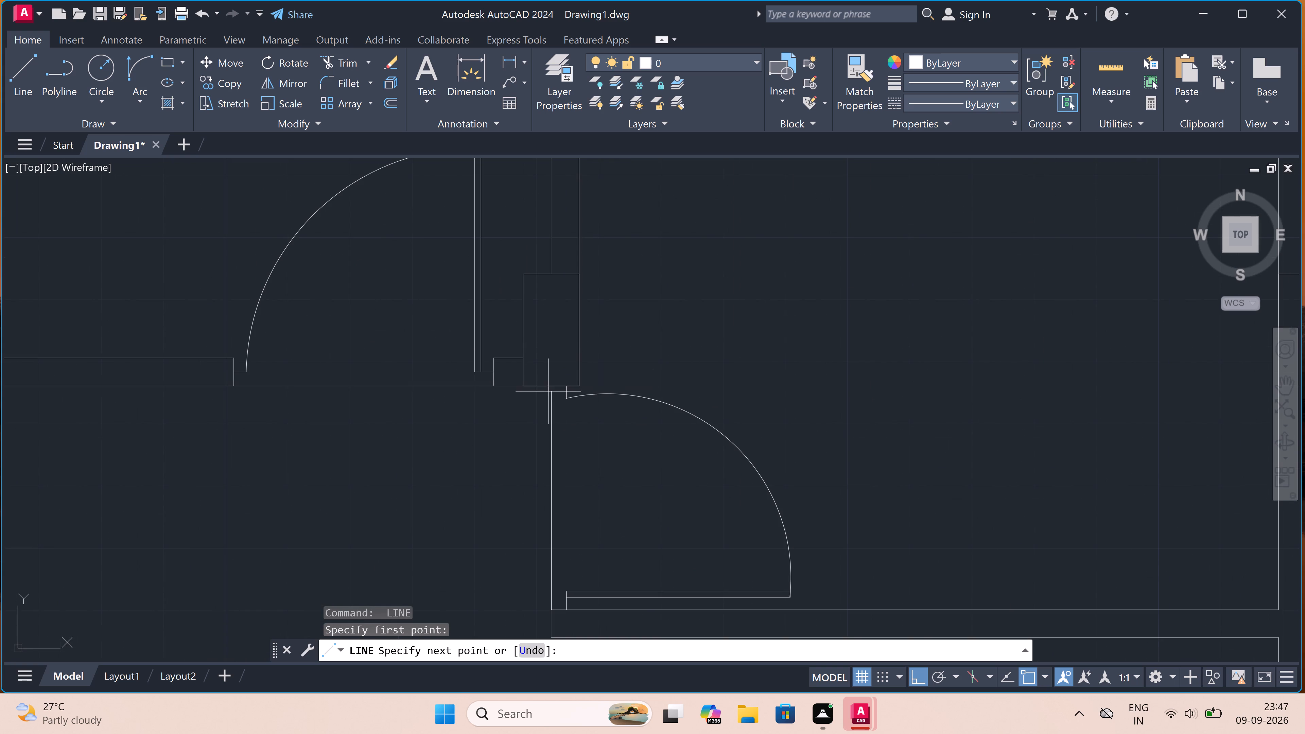
drag(550, 385, 541, 388)
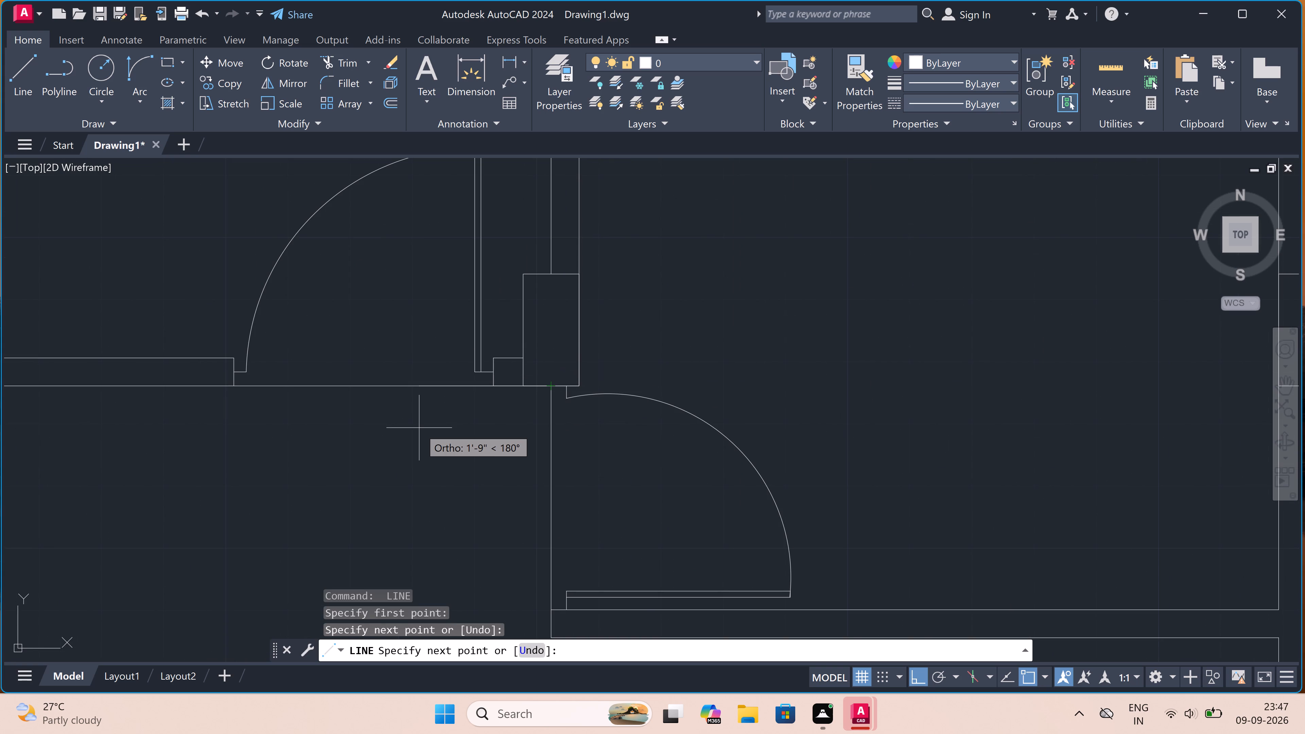
key(Escape)
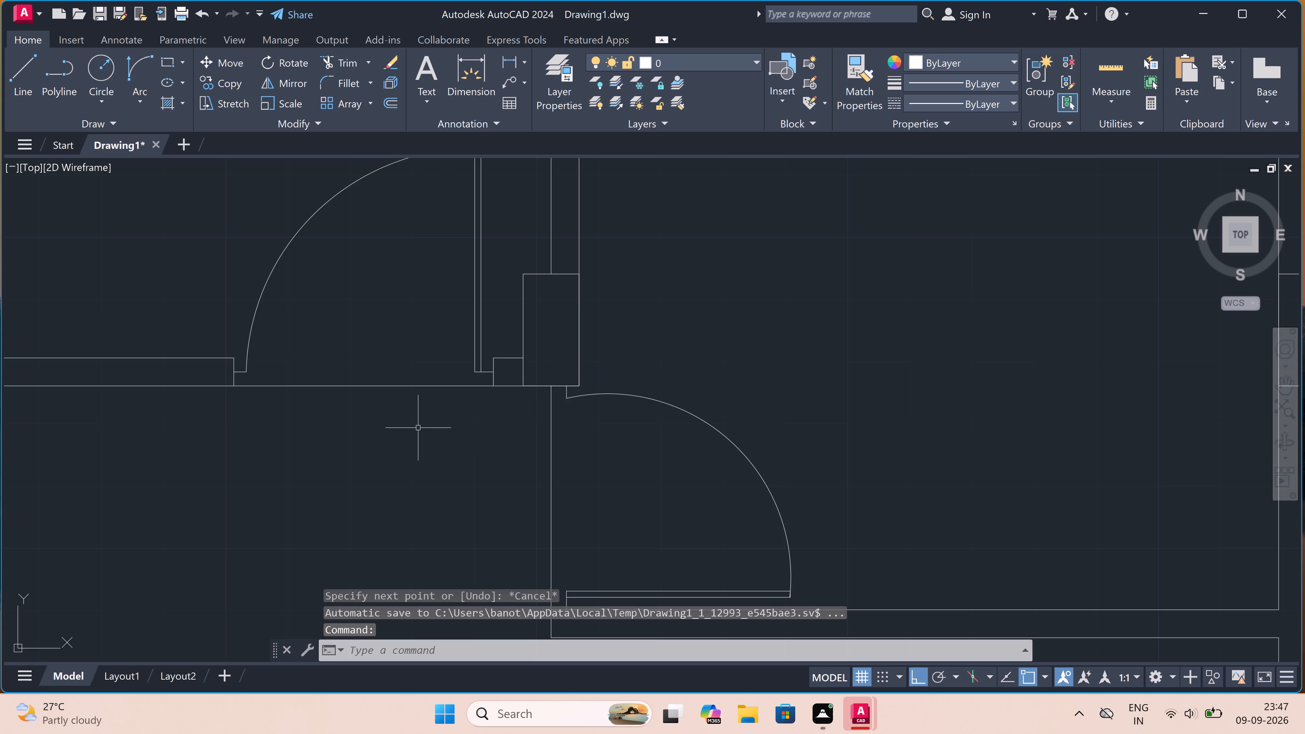
Draw a line across the door opening in the northwest room's east wall, along the wall's west face.
scroll(419, 422, down, 3)
scroll(436, 392, down, 1)
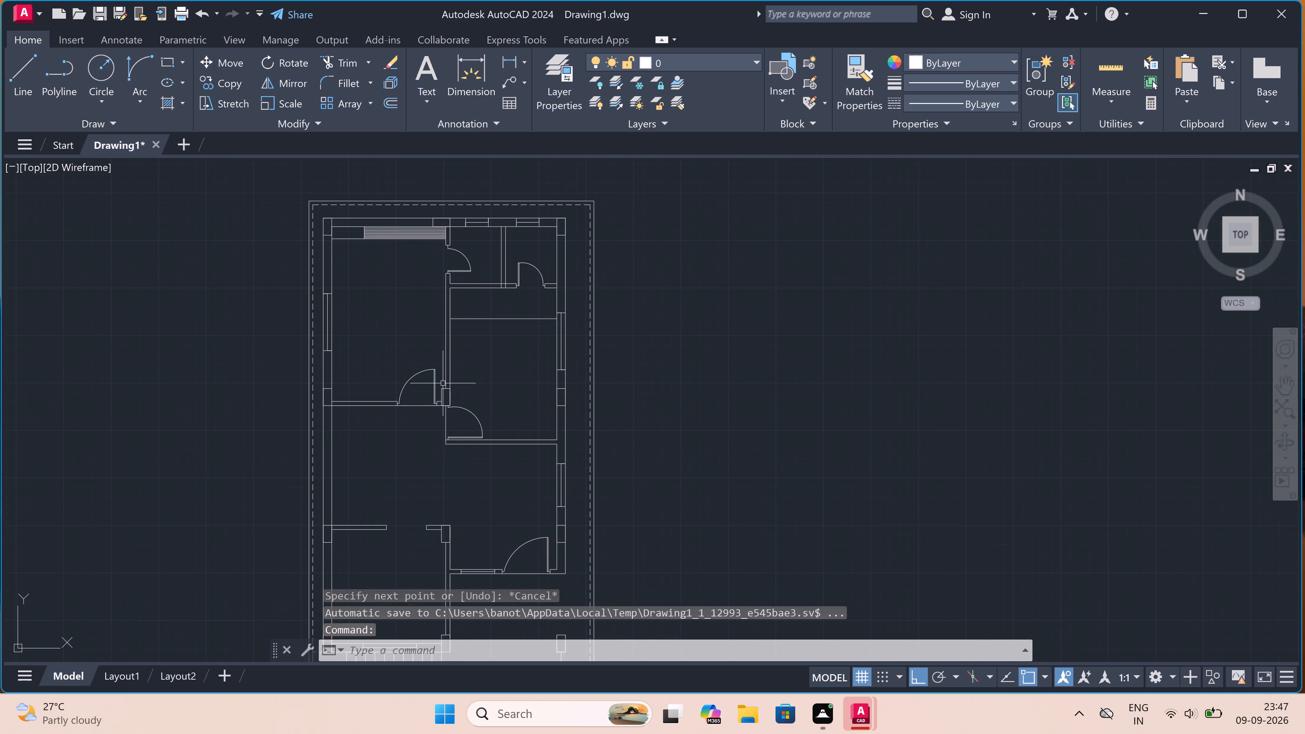
scroll(442, 232, up, 3)
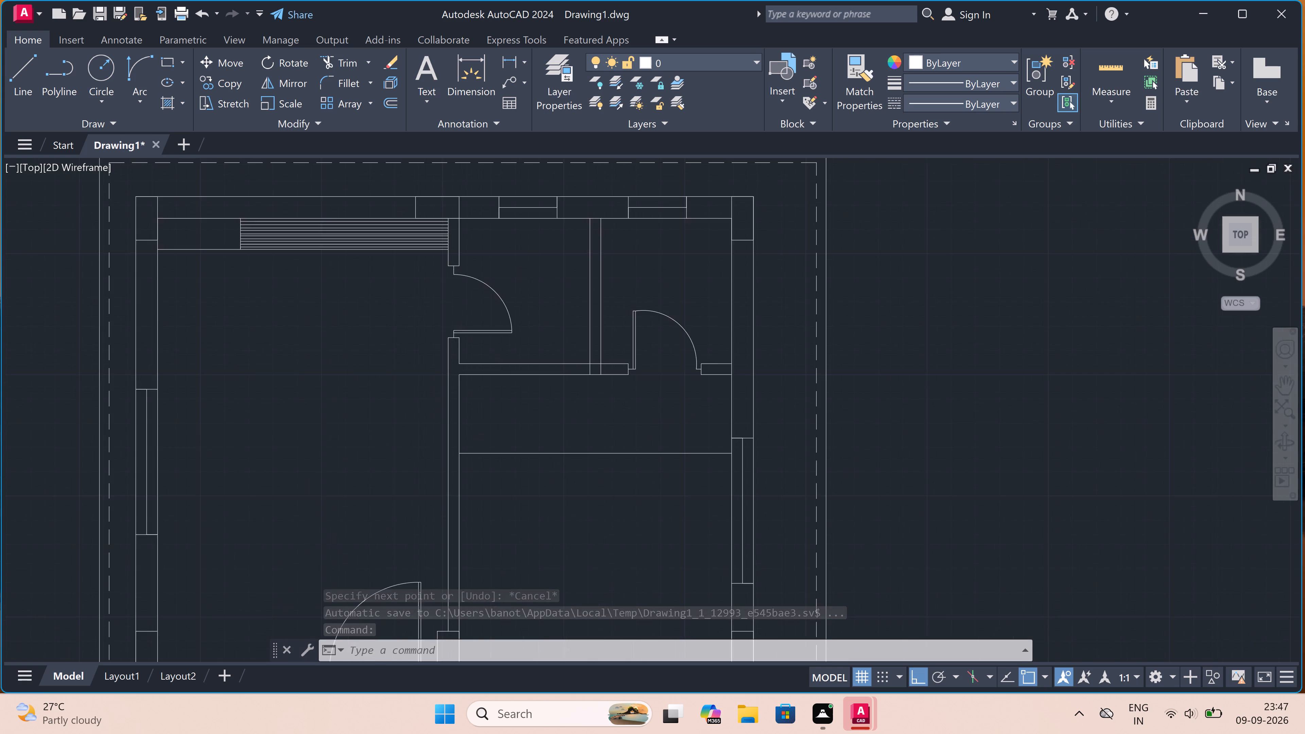
scroll(455, 294, up, 1)
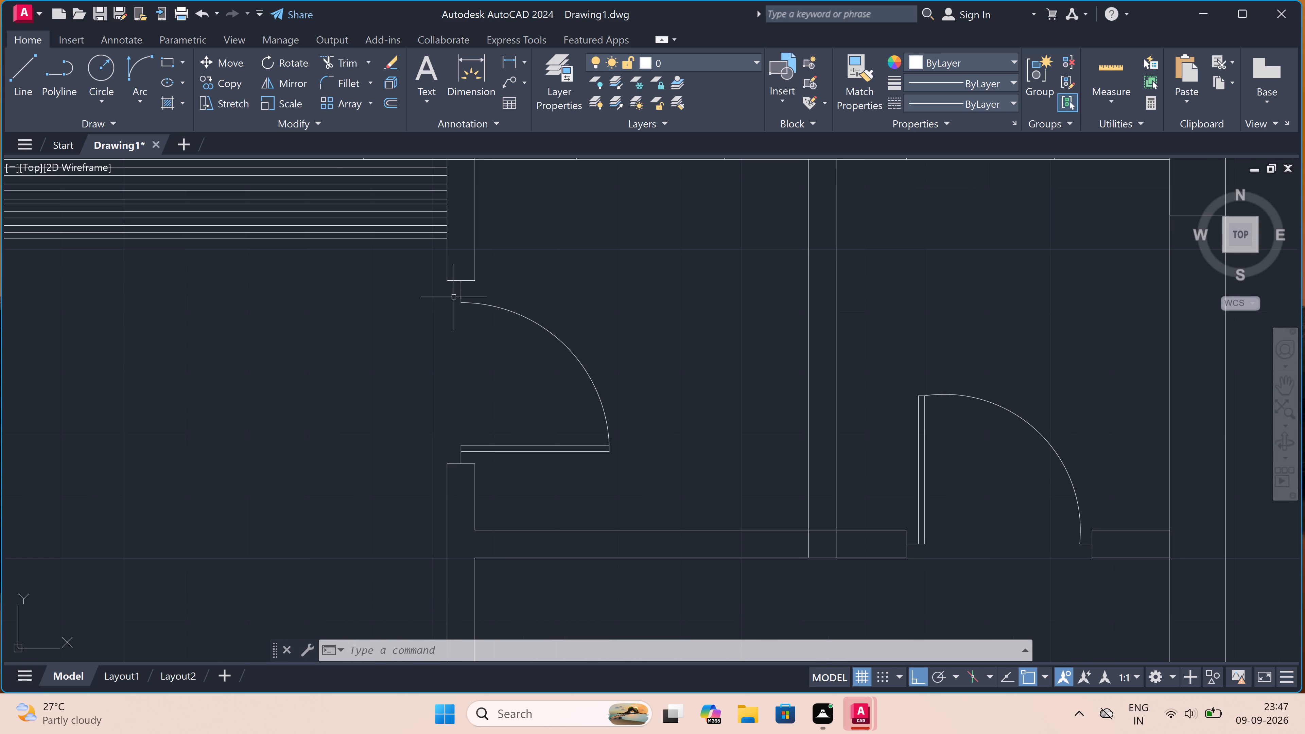
key(space)
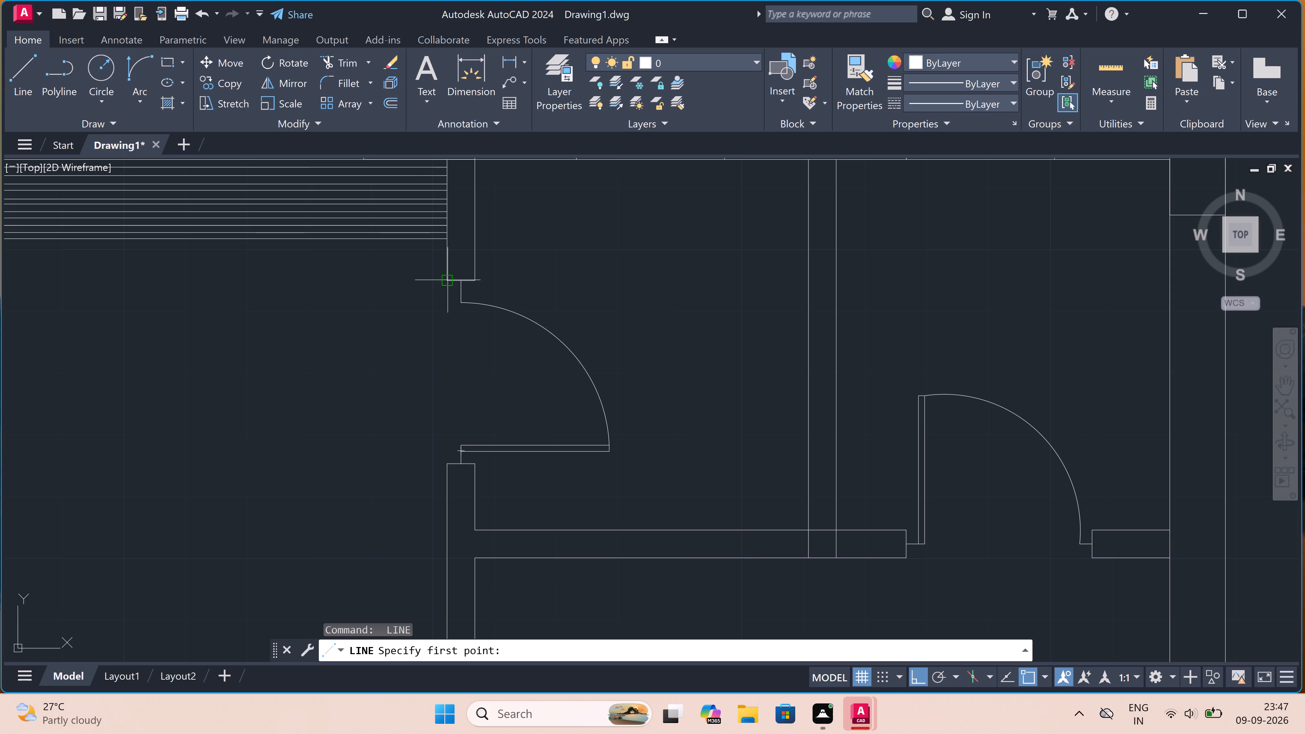
drag(449, 275, 449, 278)
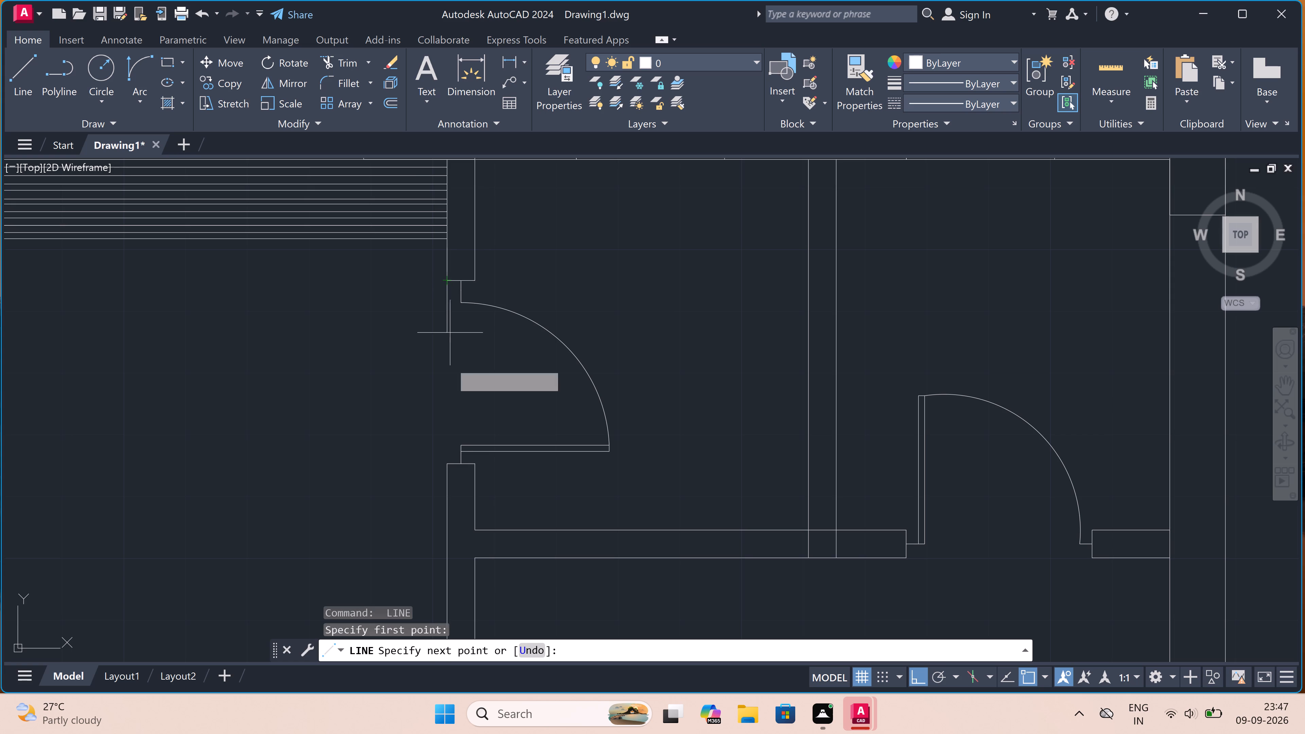
click(448, 457)
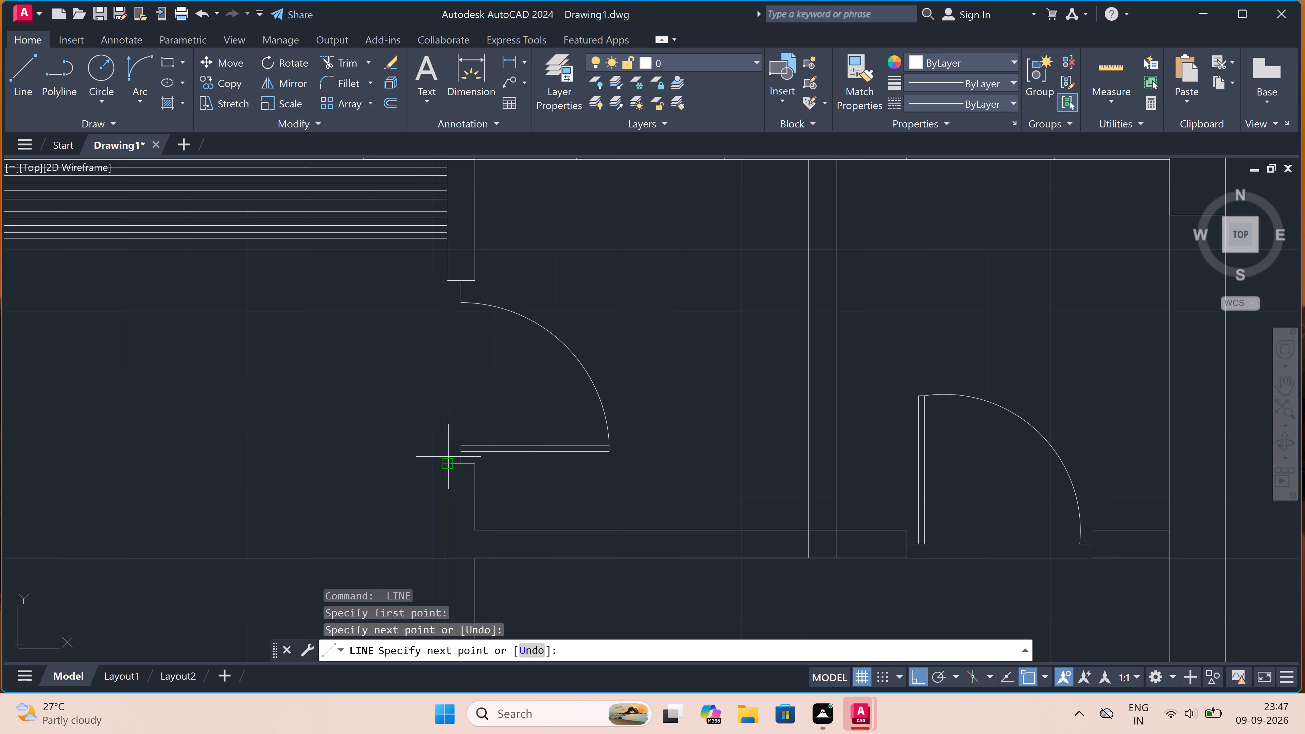
key(Escape)
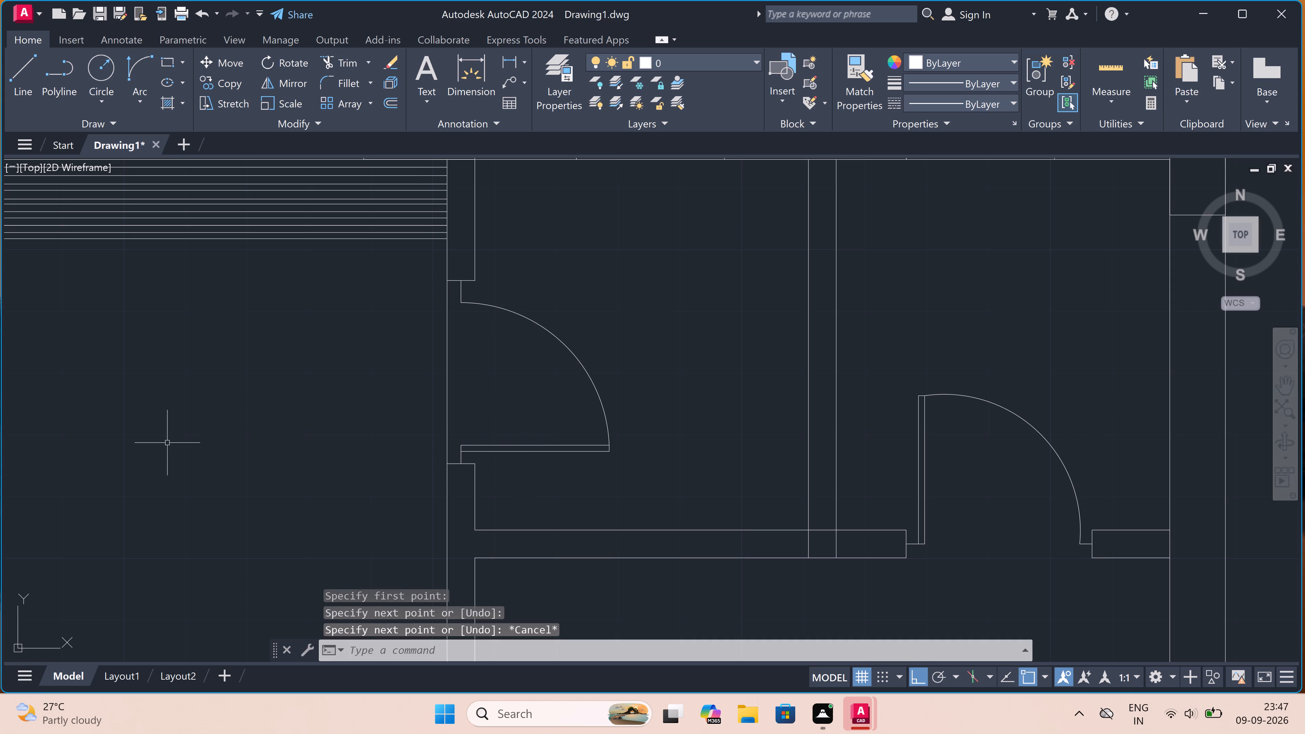
Draw a line across the northeast room's south door opening, joining the wall ends along the south face.
key(space)
scroll(169, 438, down, 3)
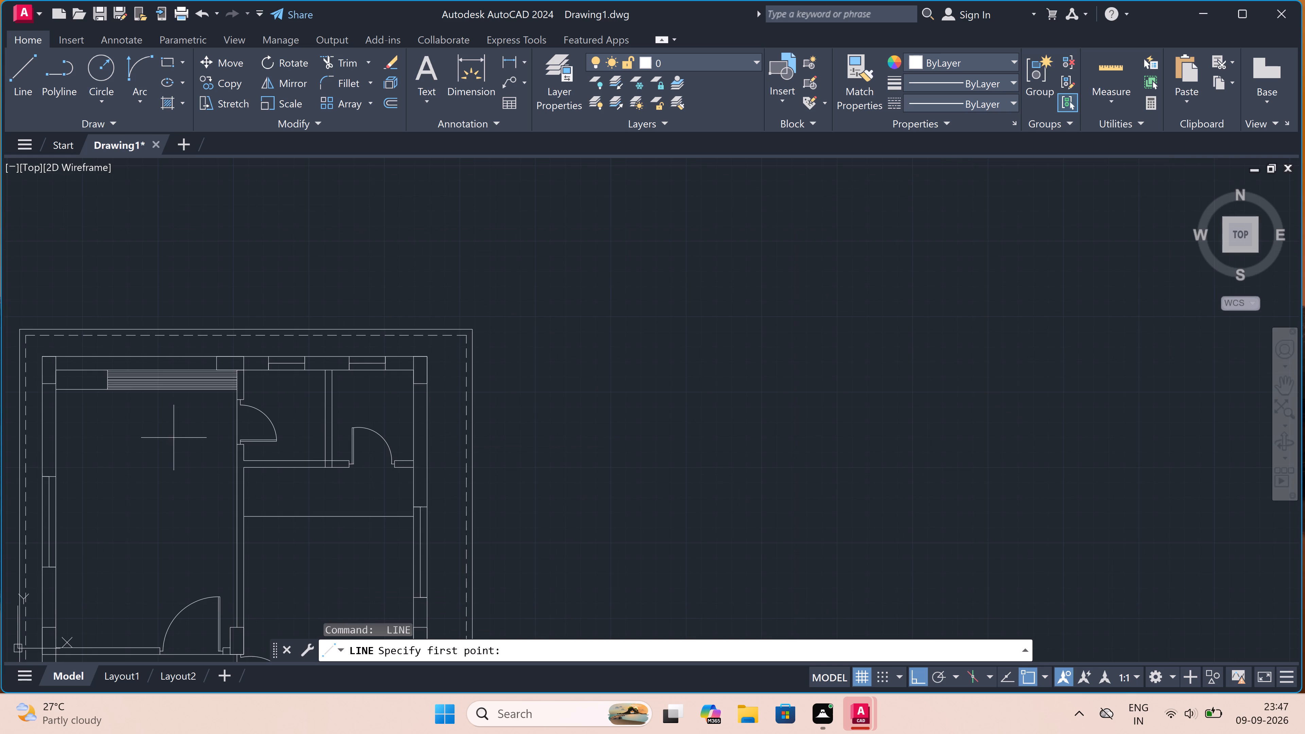
scroll(380, 492, up, 2)
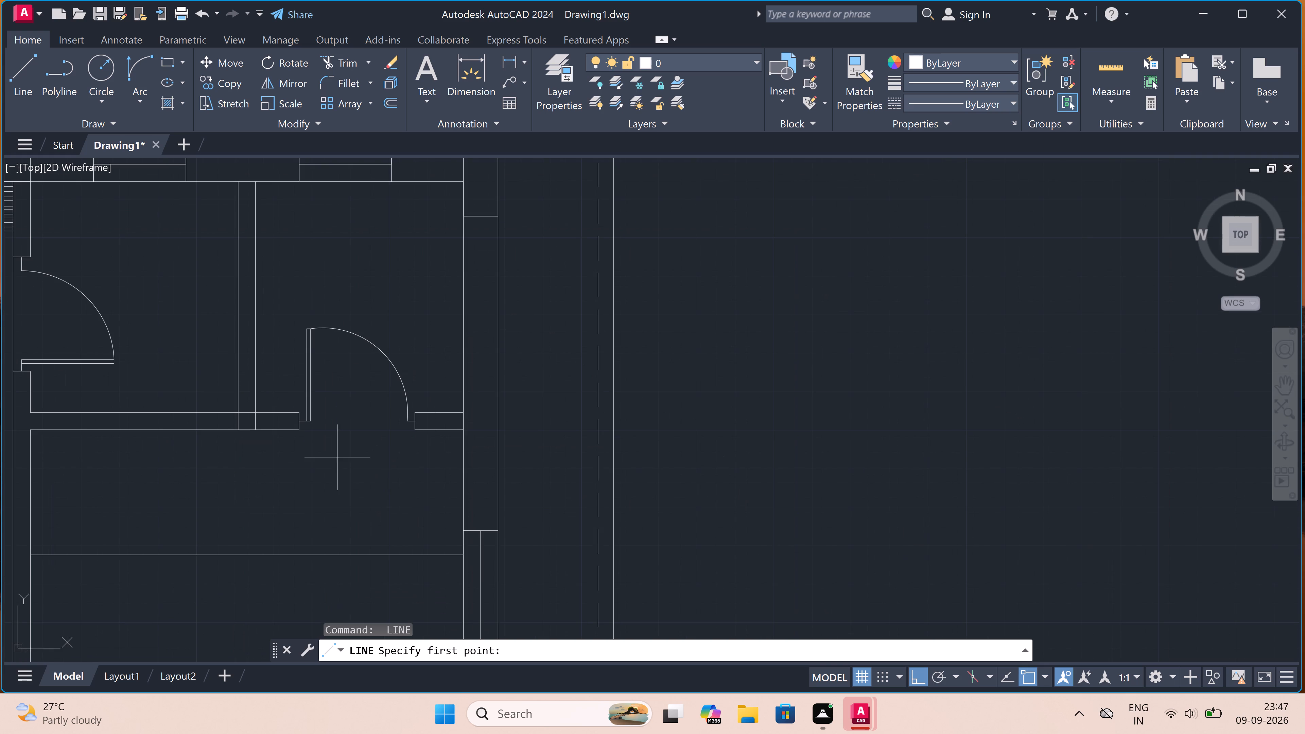
scroll(322, 443, up, 2)
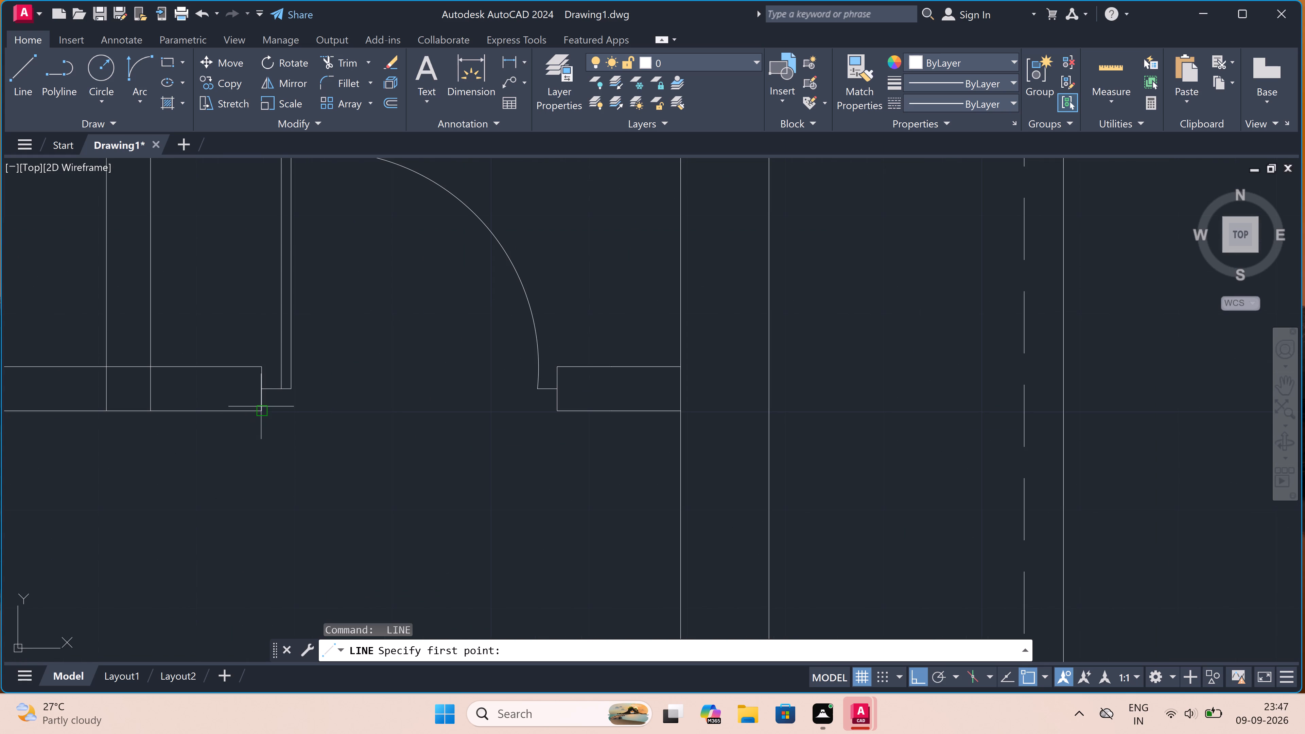
drag(264, 412, 271, 416)
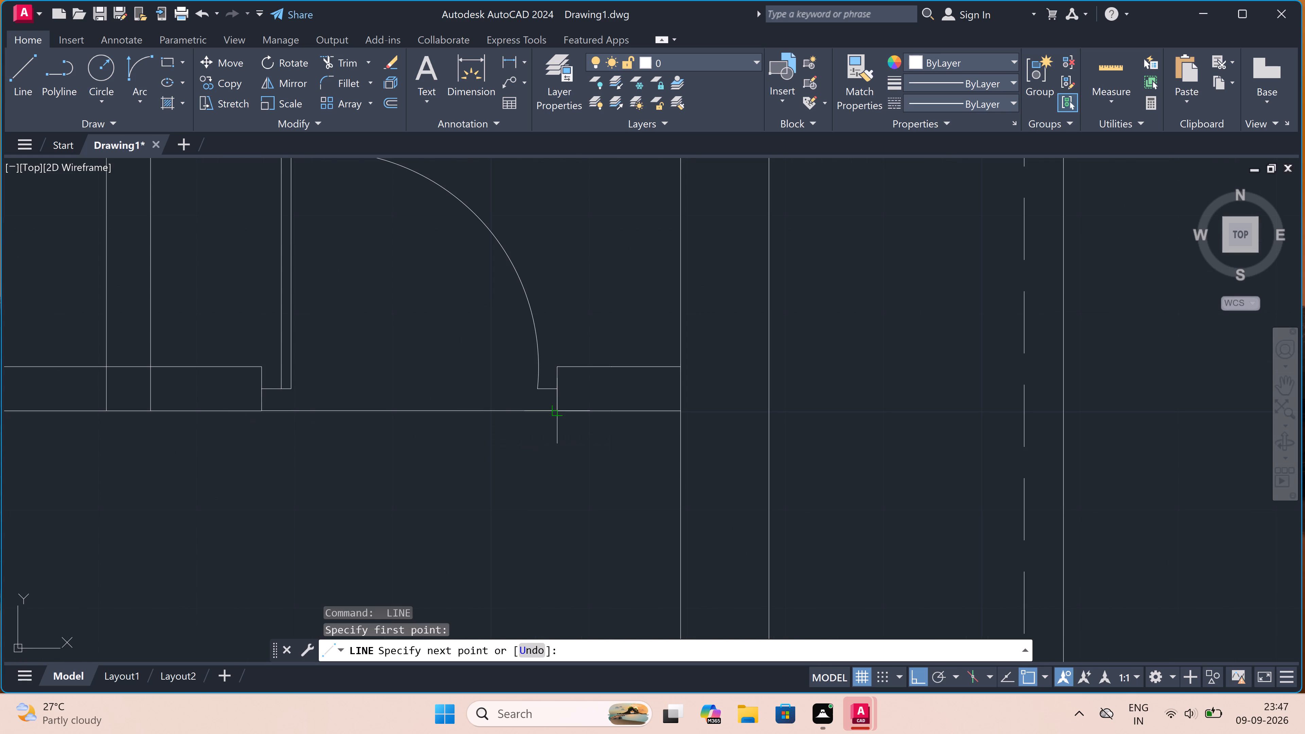
drag(557, 410, 536, 425)
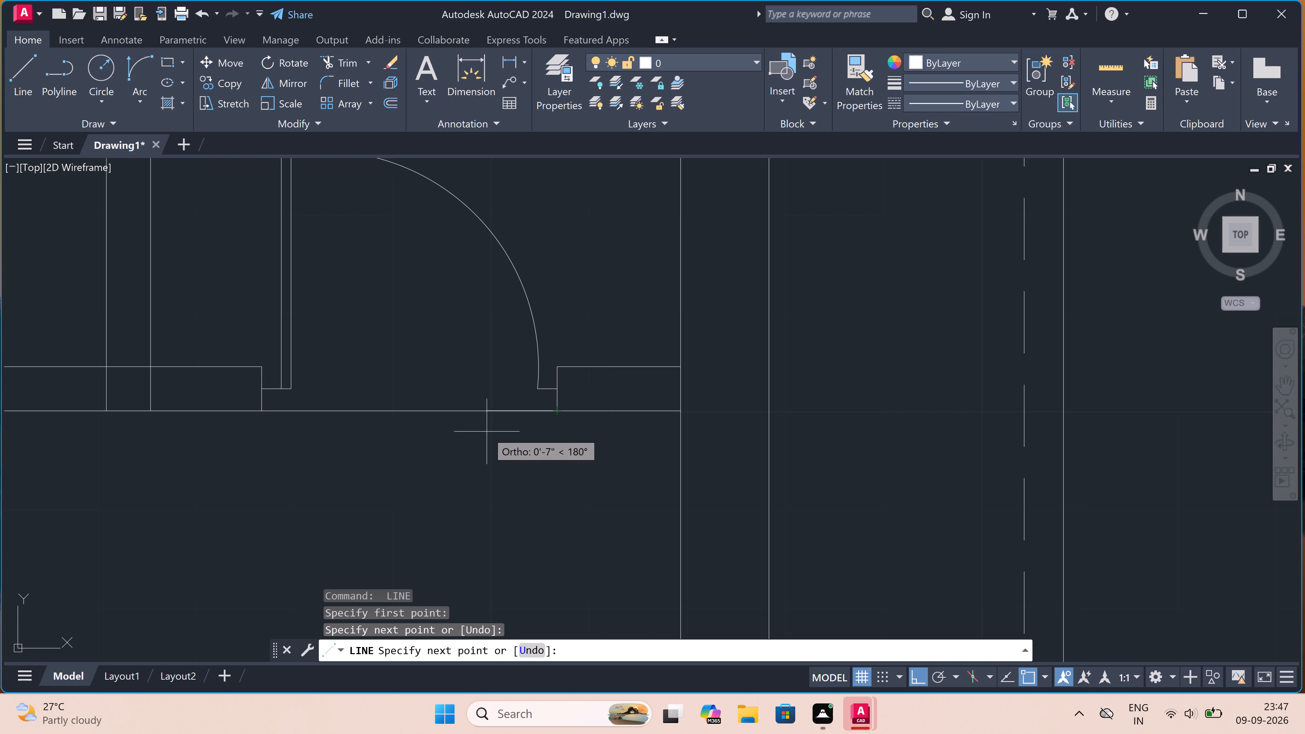
key(Escape)
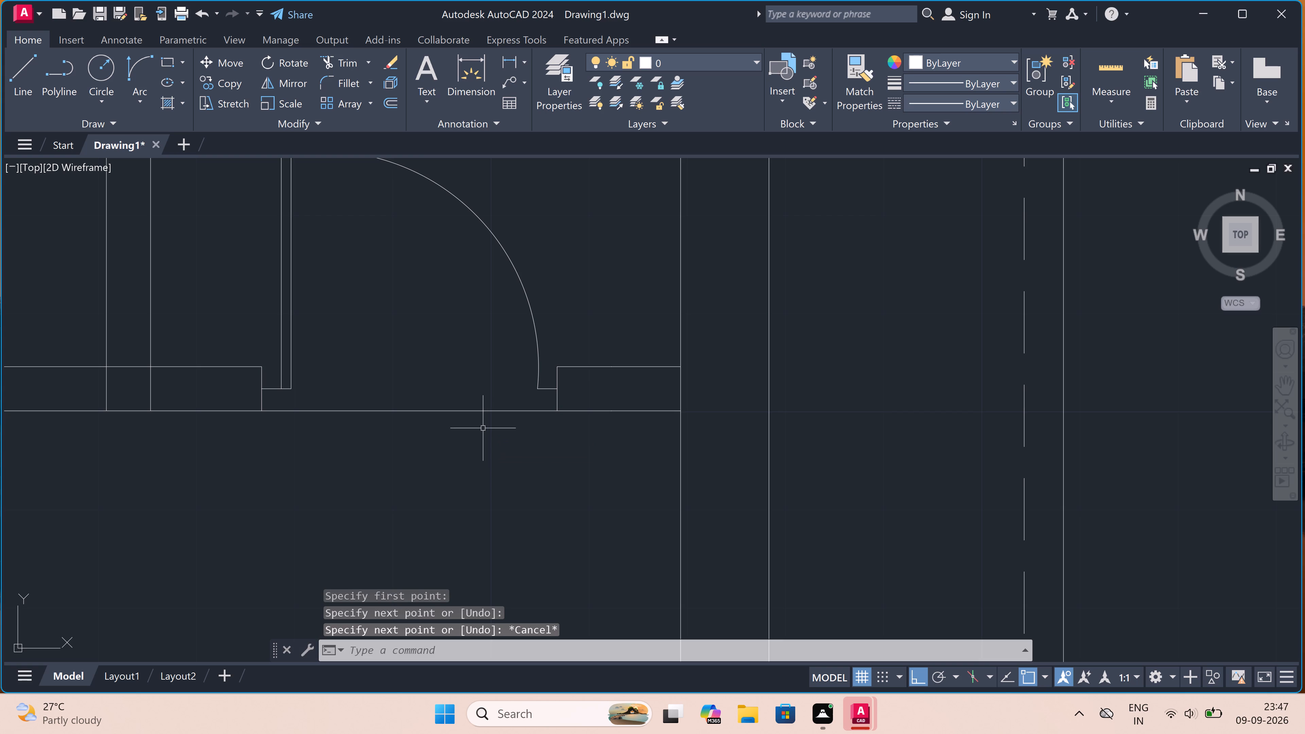
Trim the partition and wall lines that cross where the partition between the two north rooms meets their south wall.
scroll(483, 426, down, 1)
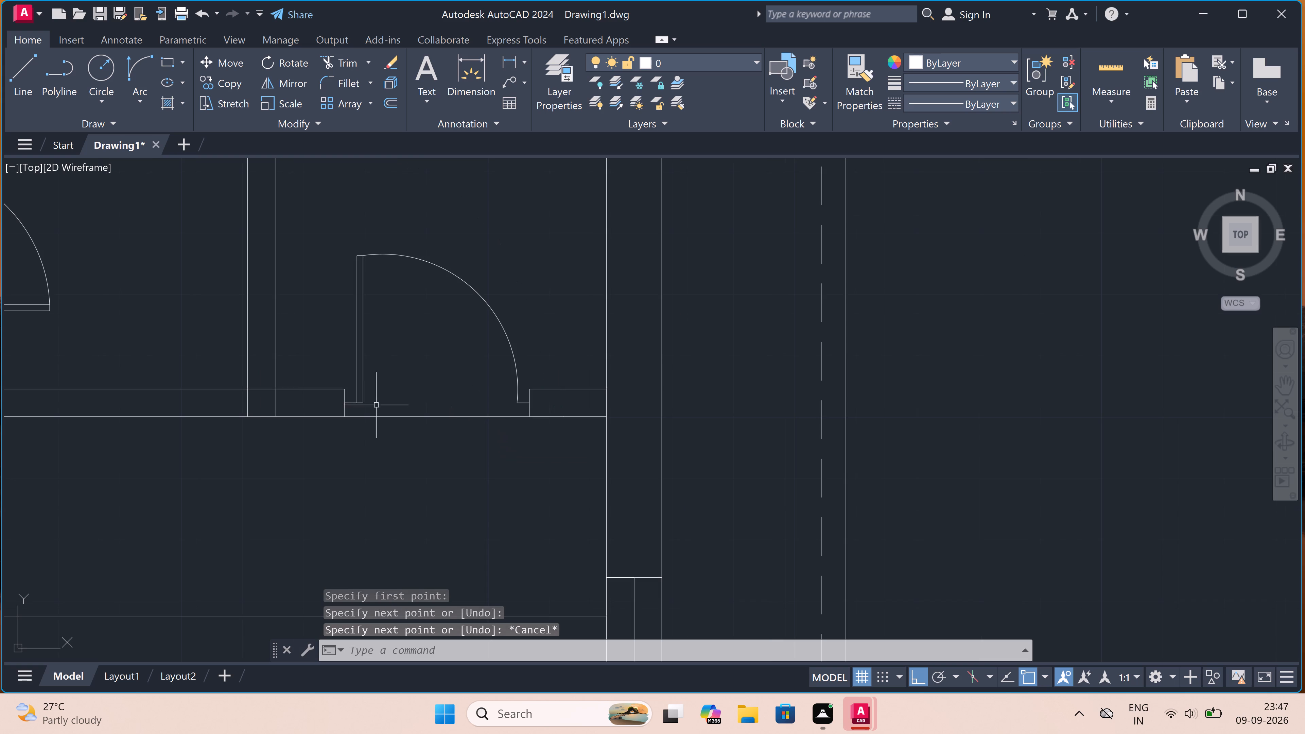
scroll(222, 404, up, 1)
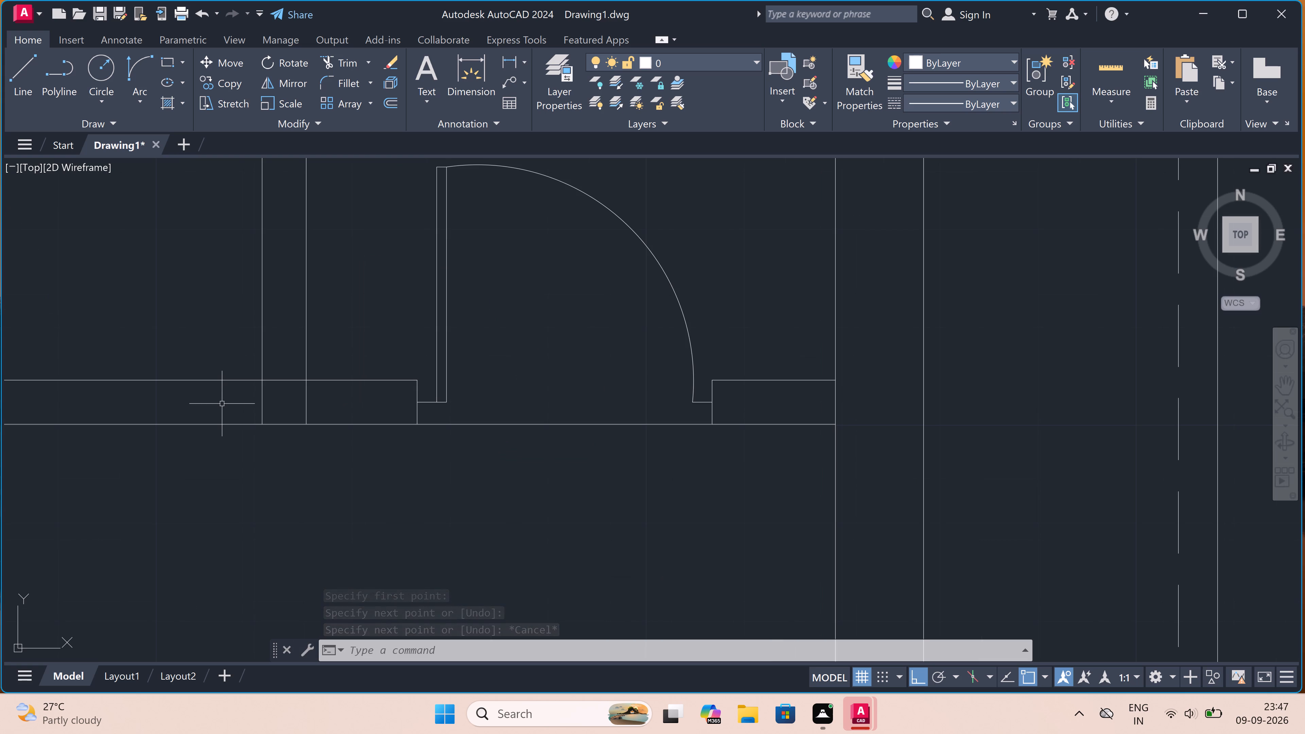
text(tr)
key(space)
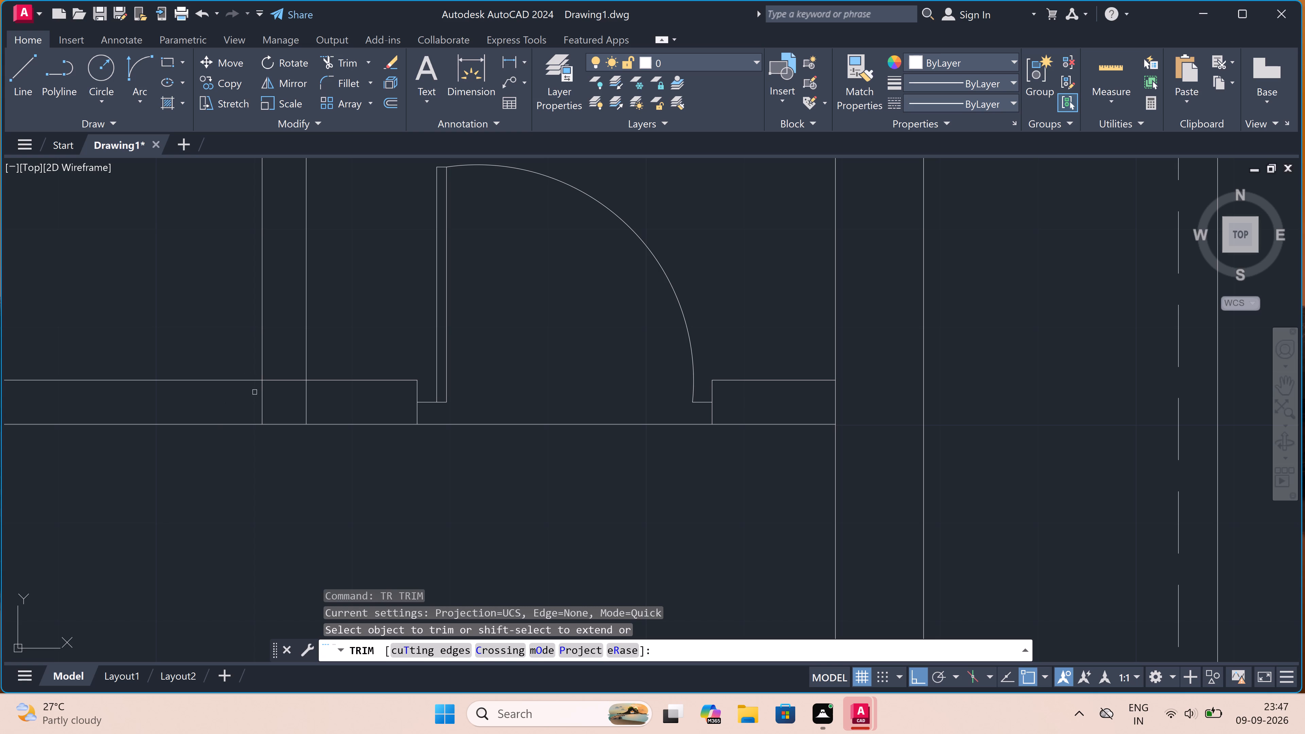
drag(256, 392, 266, 392)
click(321, 404)
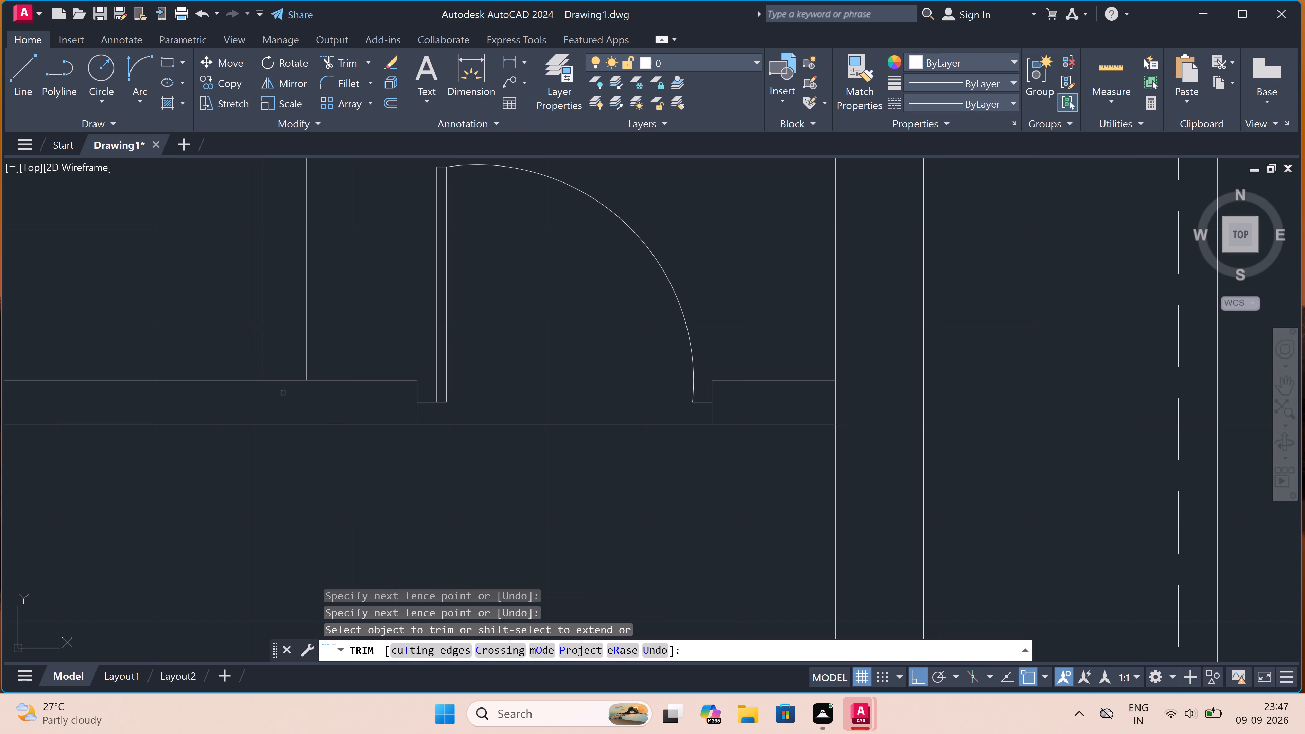
click(282, 376)
click(279, 397)
scroll(287, 397, down, 4)
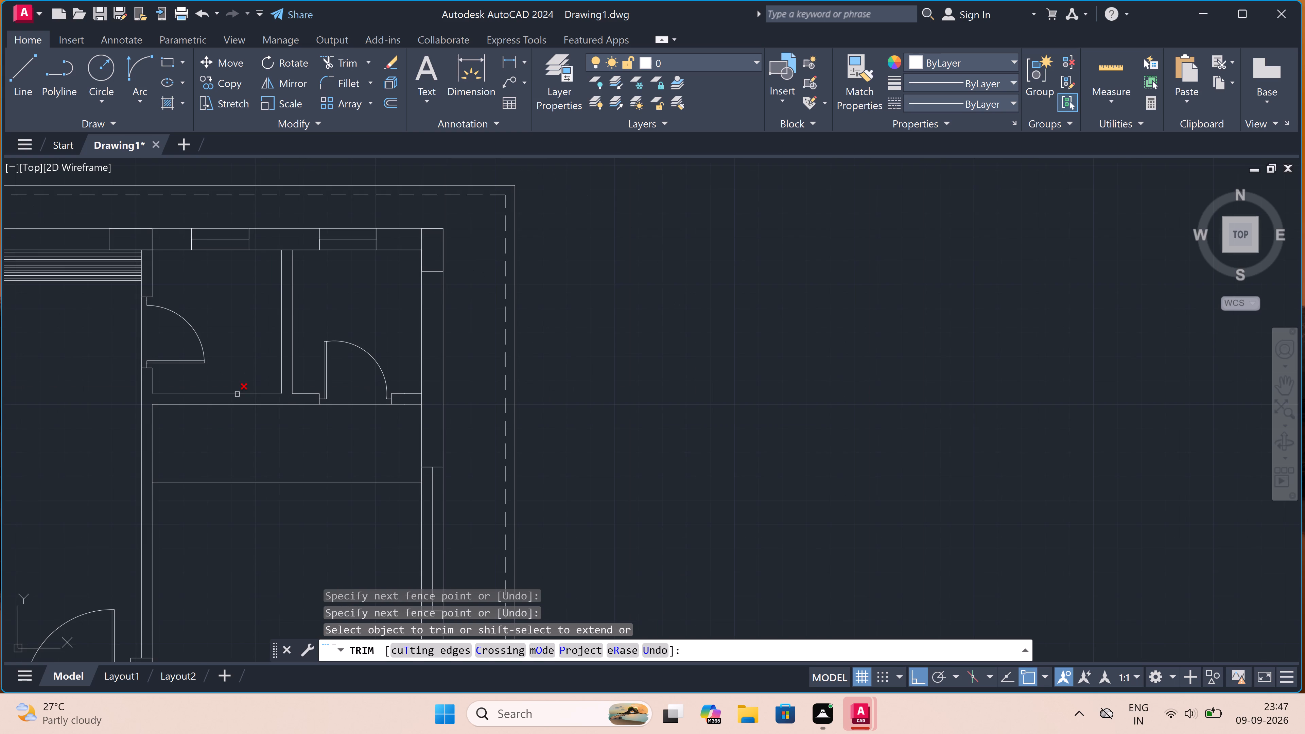
Trim away the horizontal line that crosses the room just south of the two small north rooms.
scroll(237, 394, down, 1)
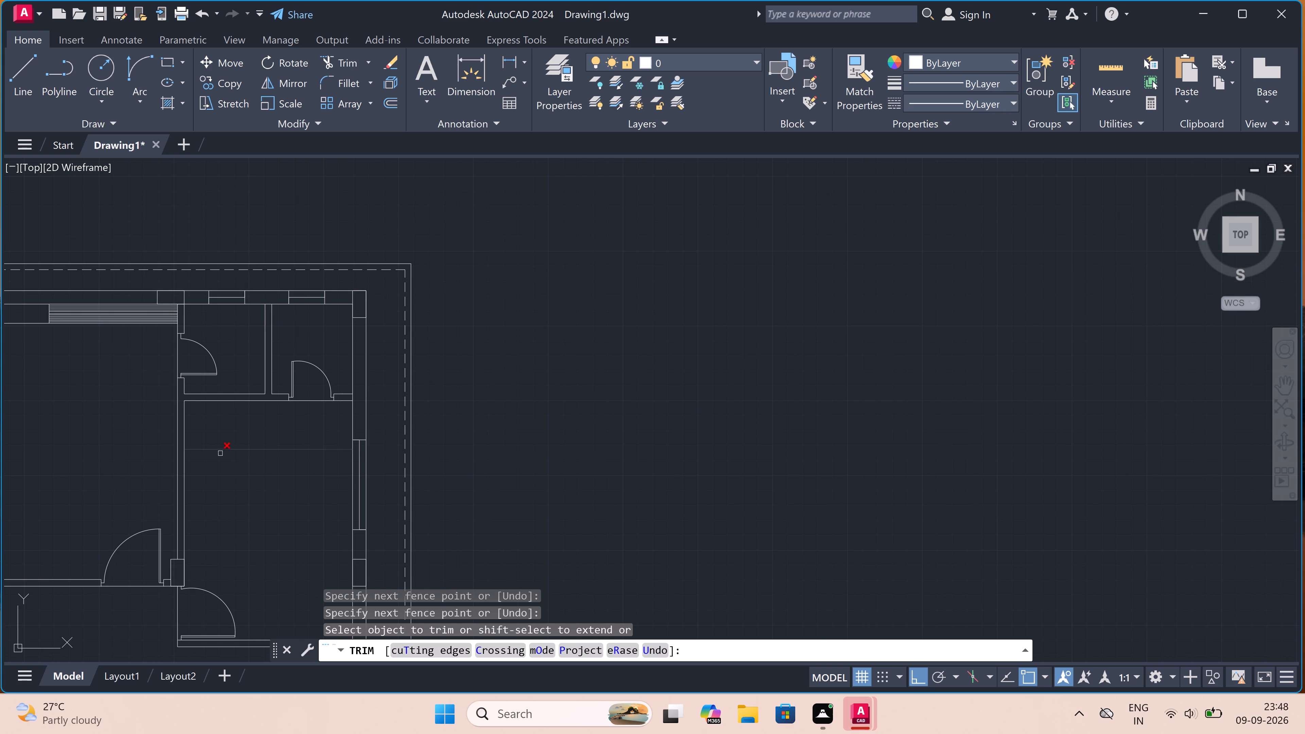
scroll(222, 461, down, 1)
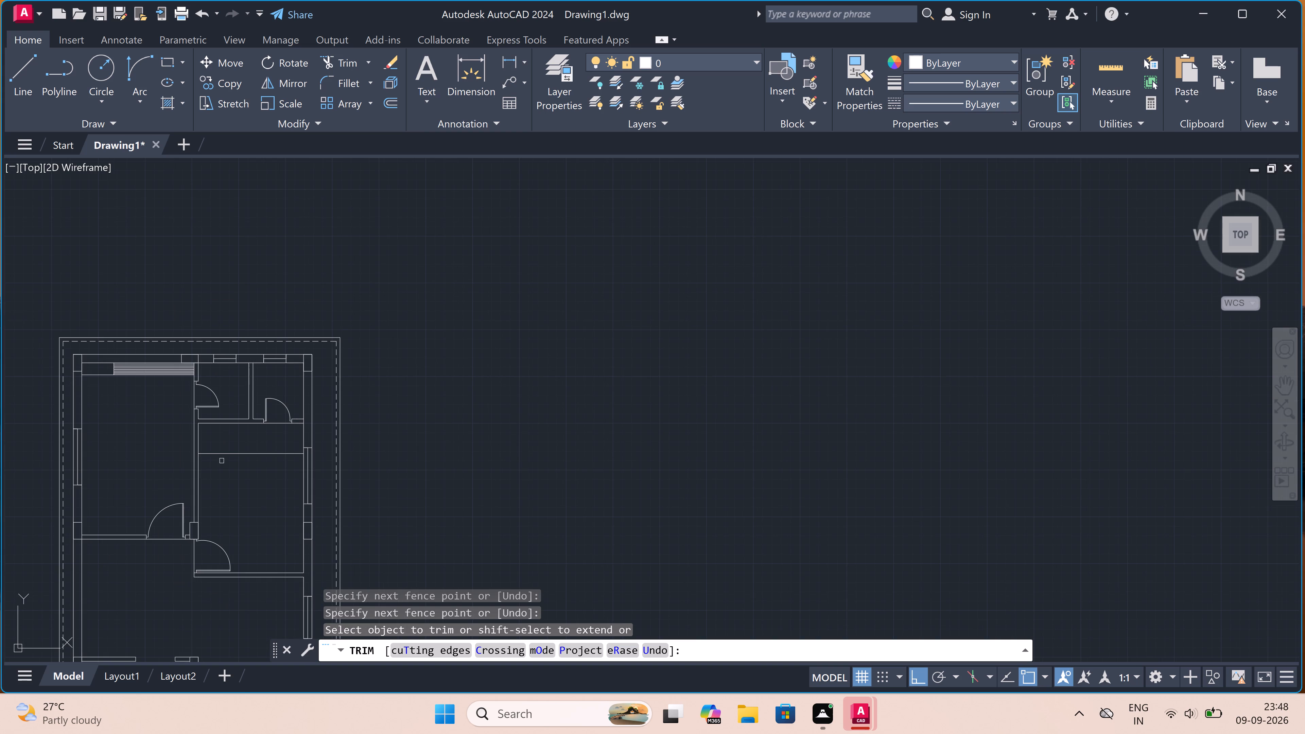
scroll(222, 461, down, 1)
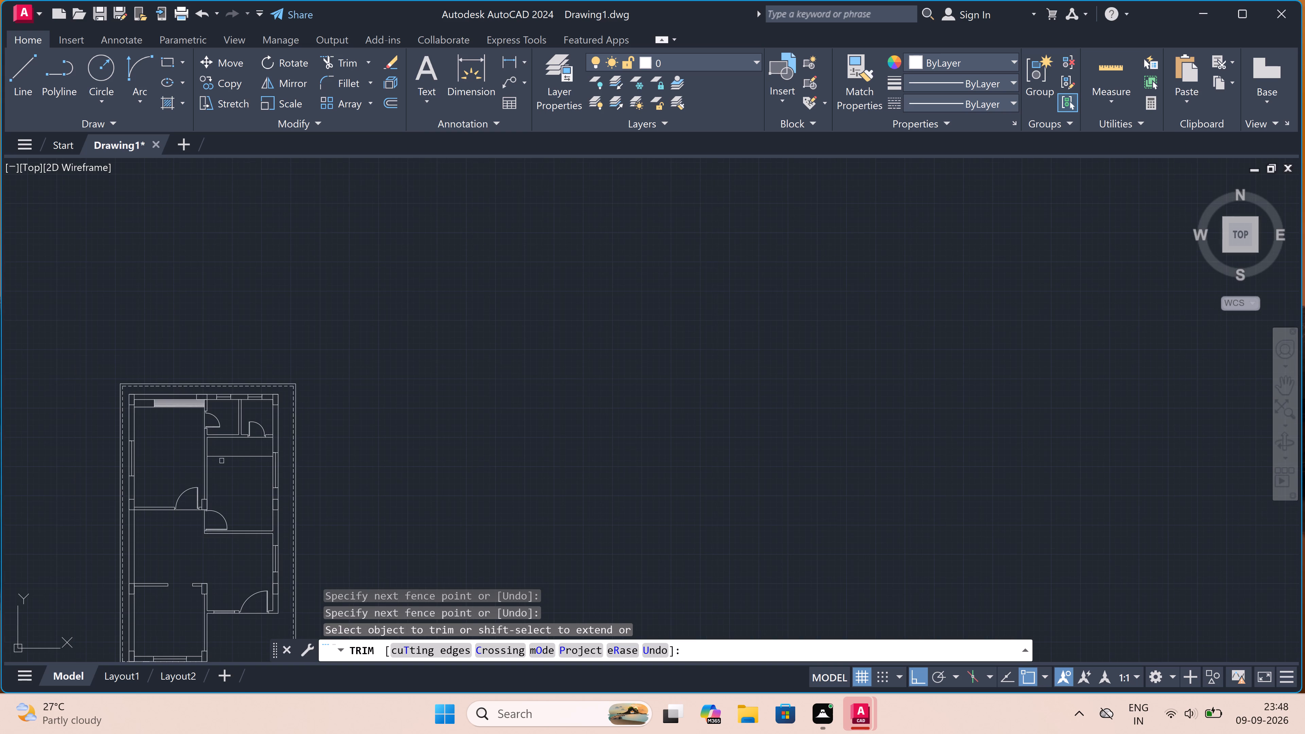
scroll(222, 461, down, 1)
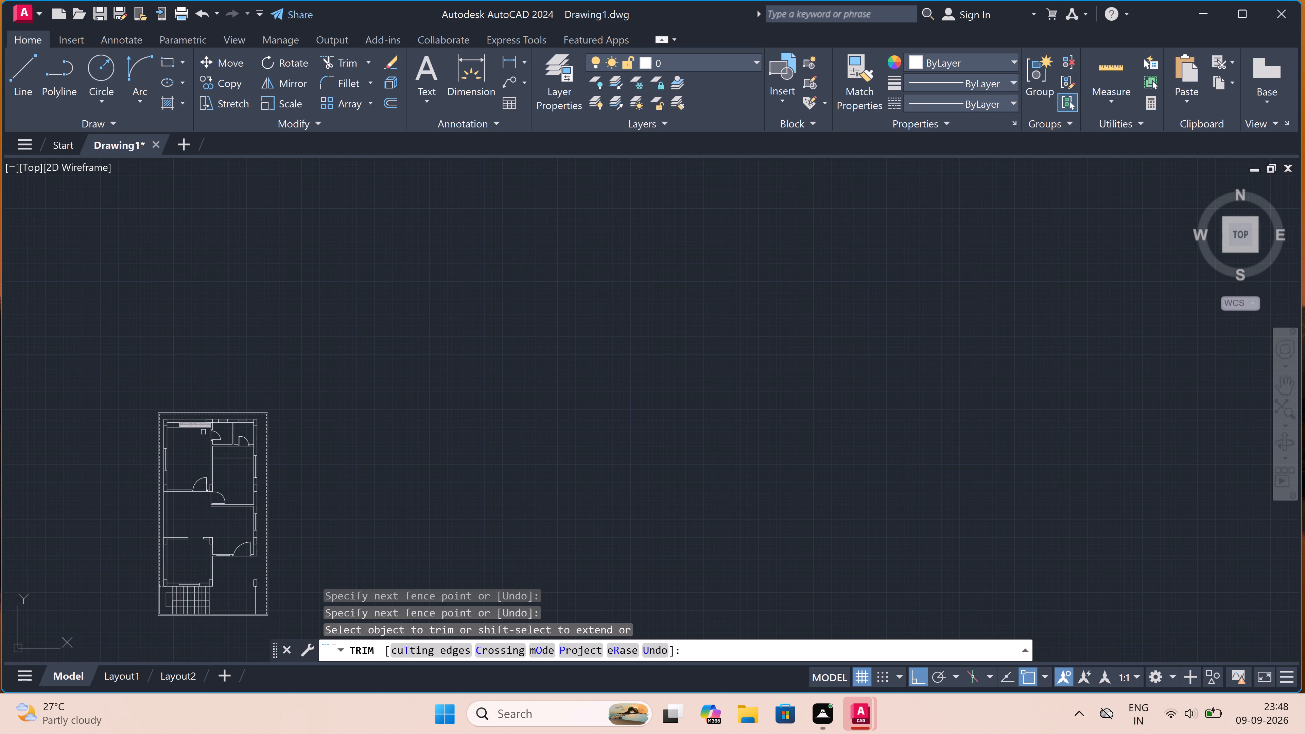
scroll(224, 457, up, 1)
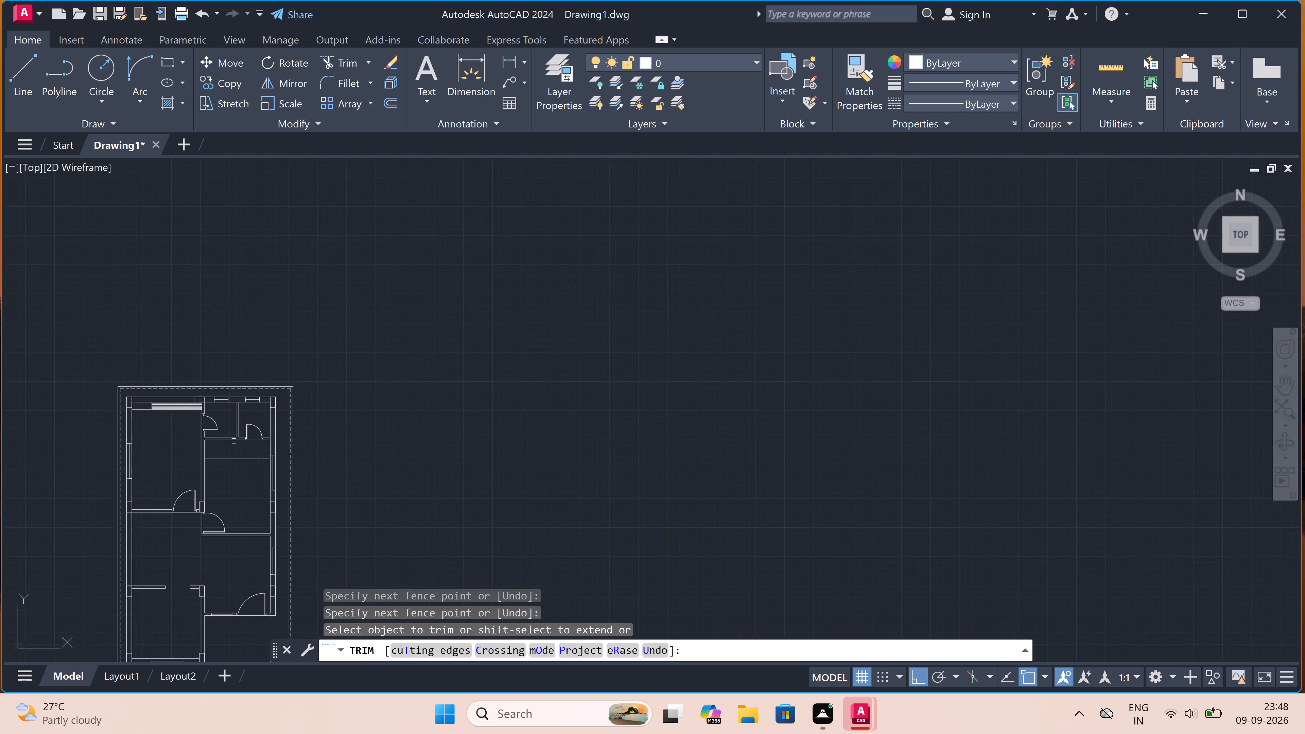
scroll(234, 441, up, 4)
drag(230, 455, 230, 459)
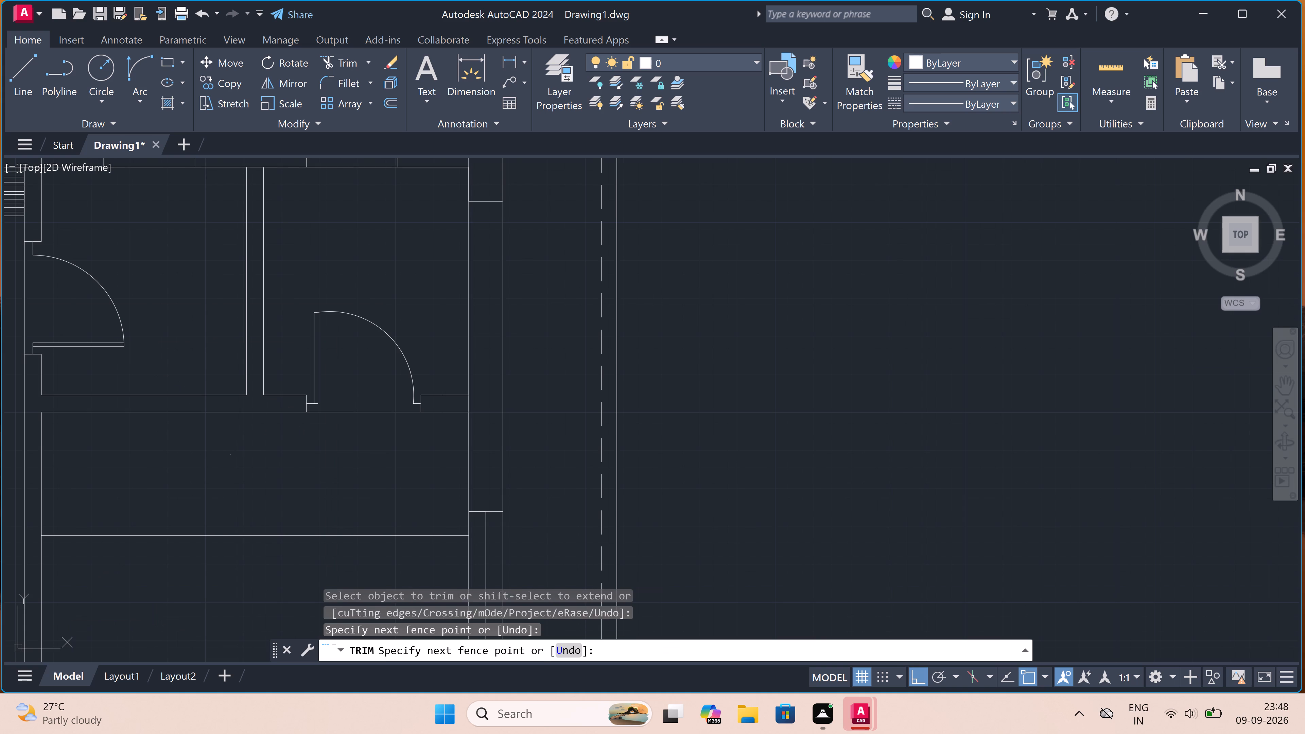
click(176, 562)
scroll(194, 508, down, 2)
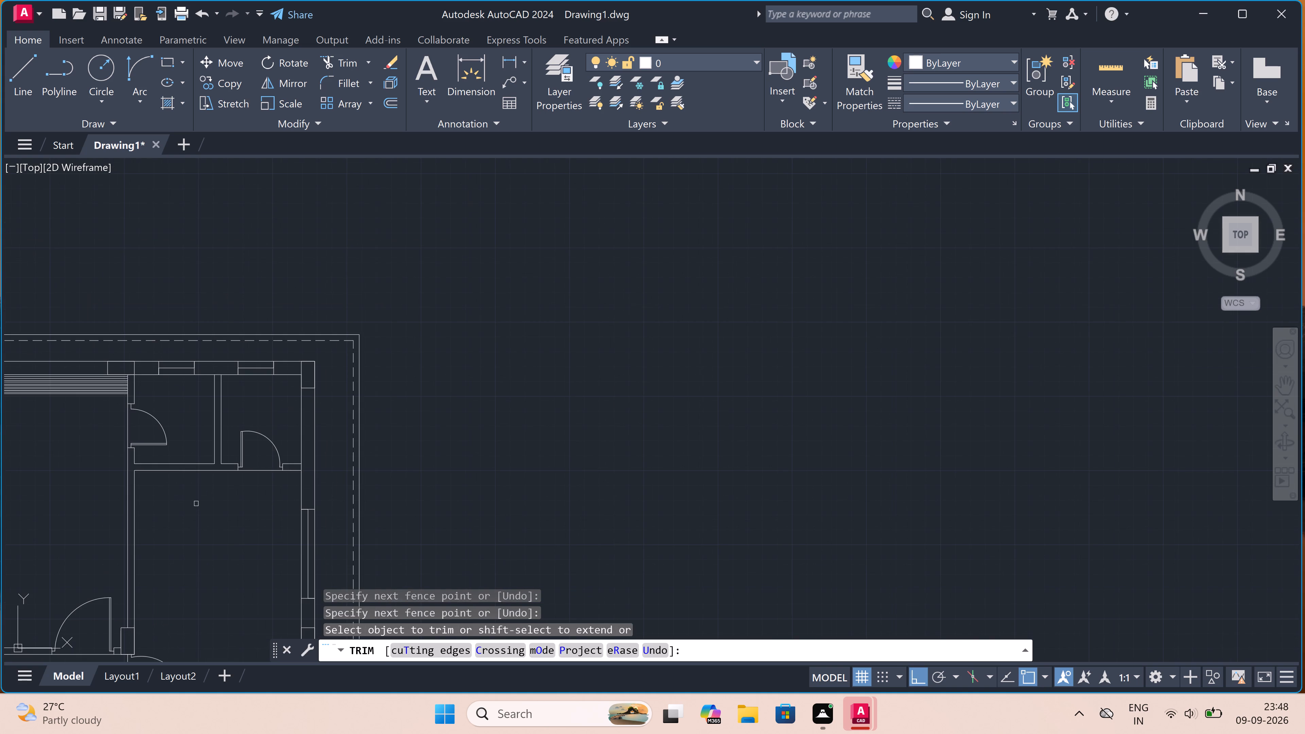
scroll(197, 503, down, 1)
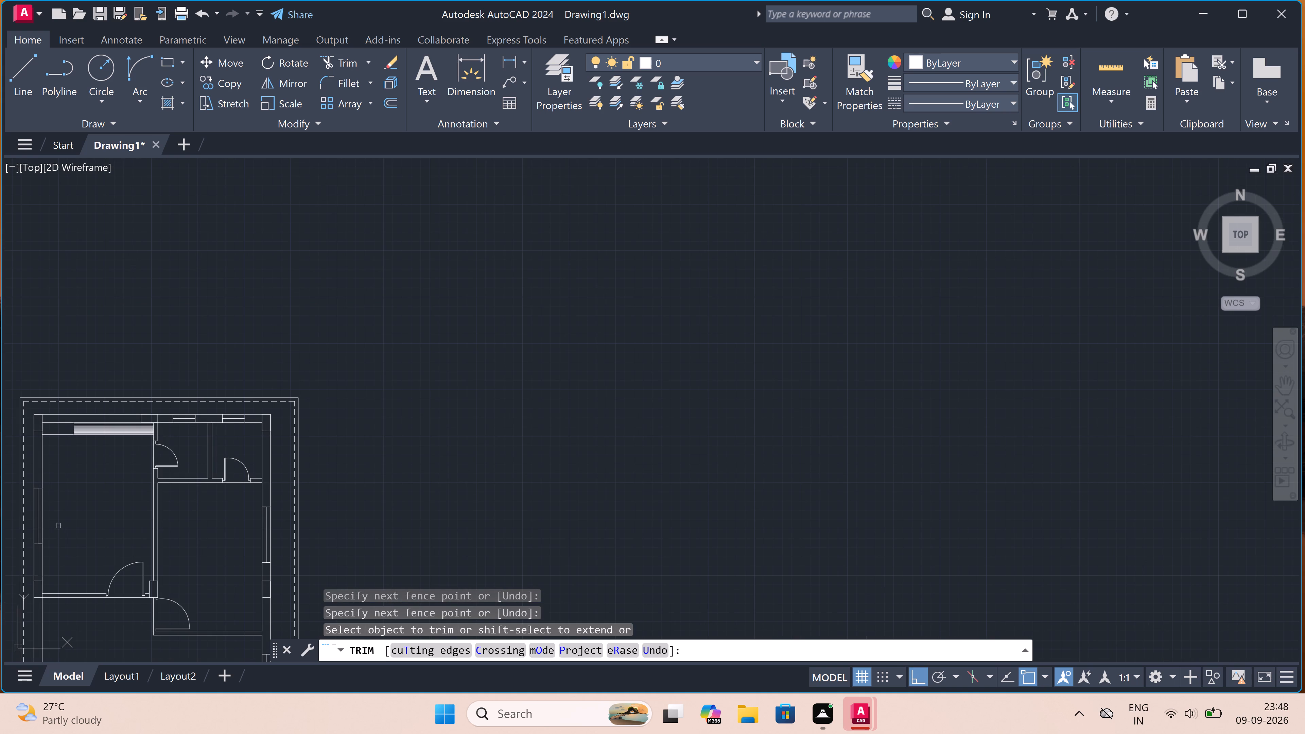
scroll(69, 510, down, 2)
scroll(103, 494, up, 3)
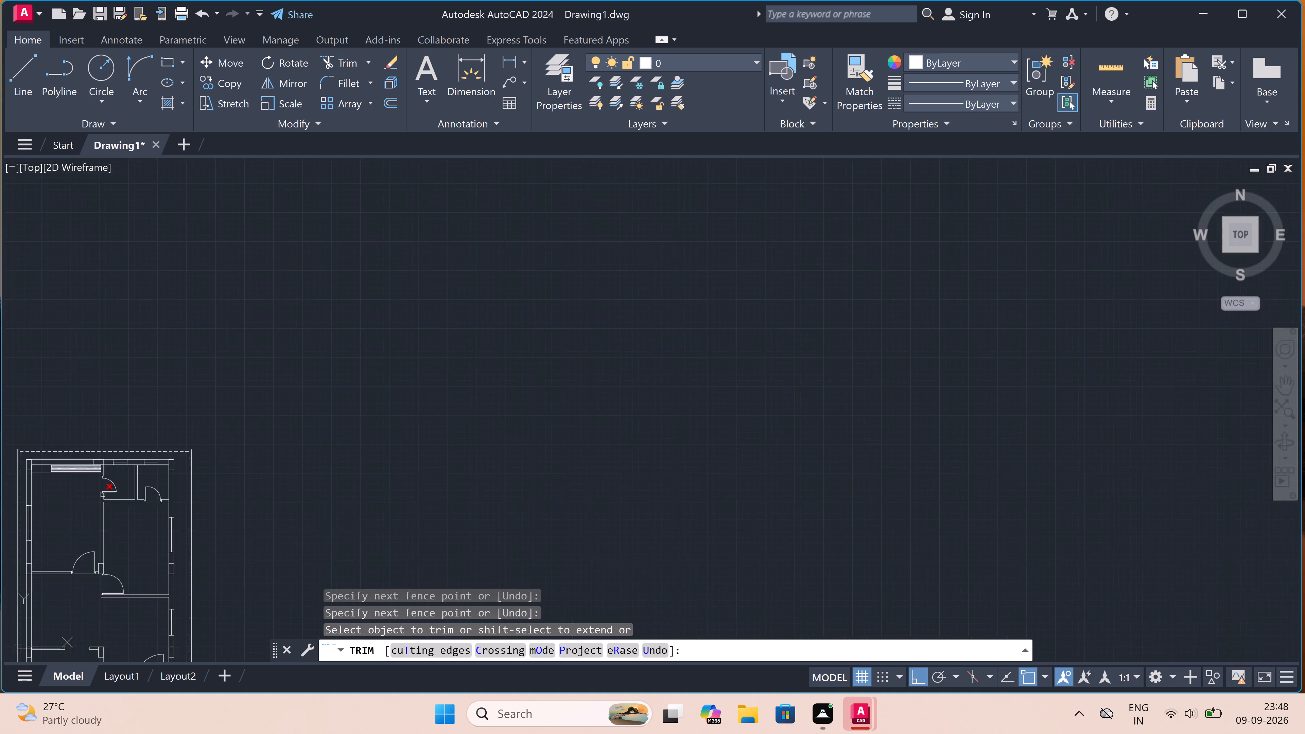
scroll(46, 509, down, 3)
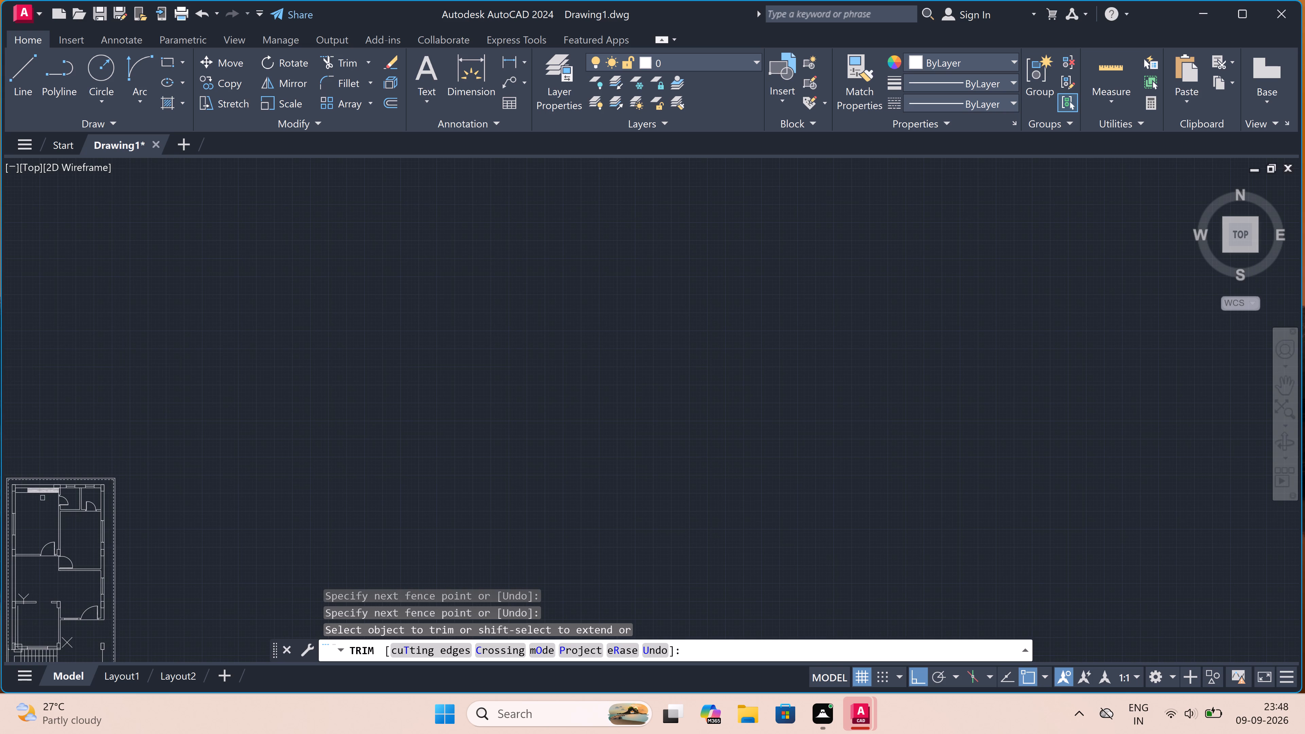
scroll(21, 487, up, 5)
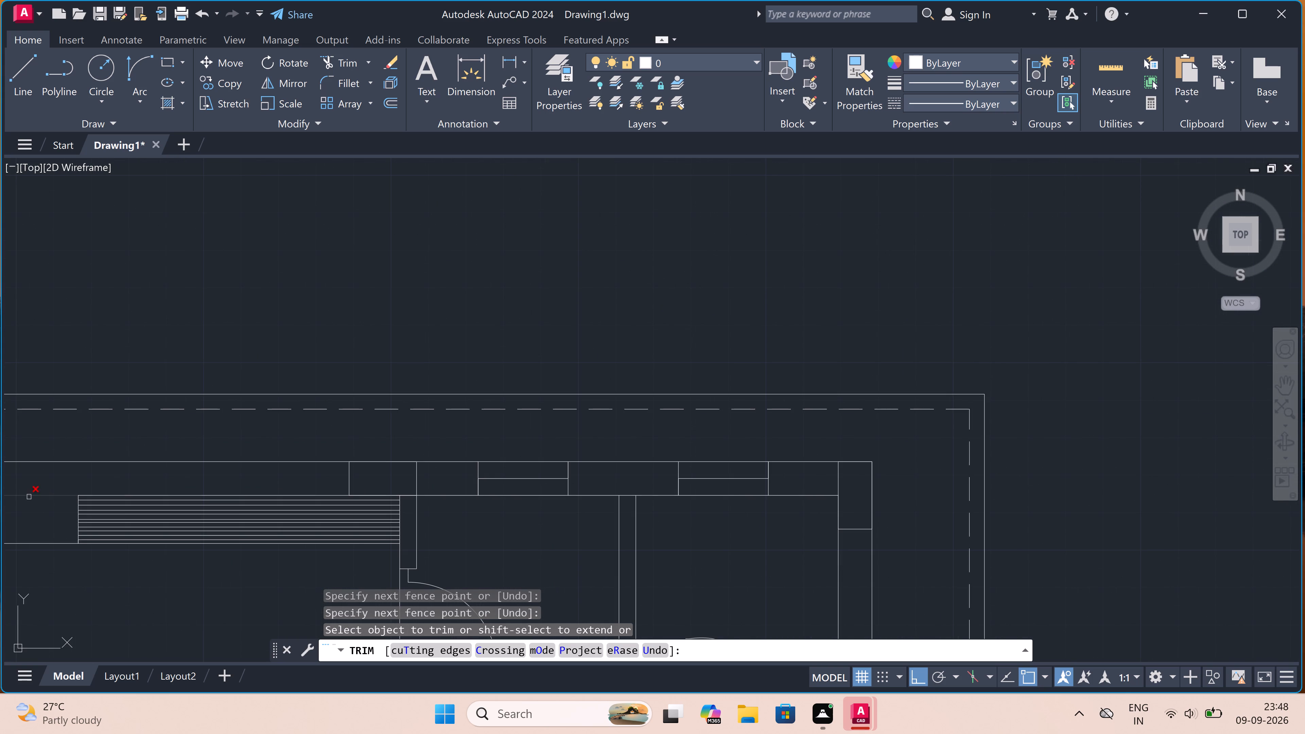
key(Escape)
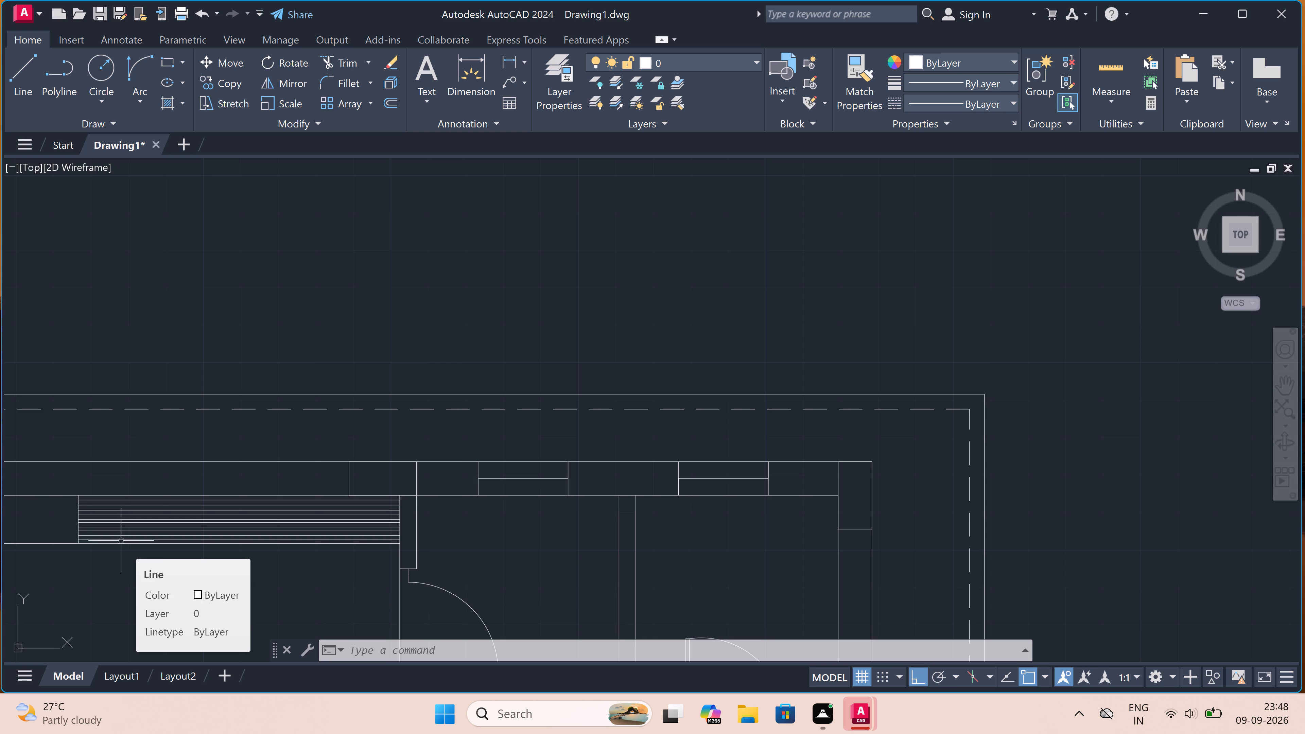
Copy the closely spaced horizontal lines from the northwest room's north wall to the inner northwest corner of the room south of the small rooms, with Ortho off.
scroll(161, 519, down, 4)
scroll(149, 535, up, 1)
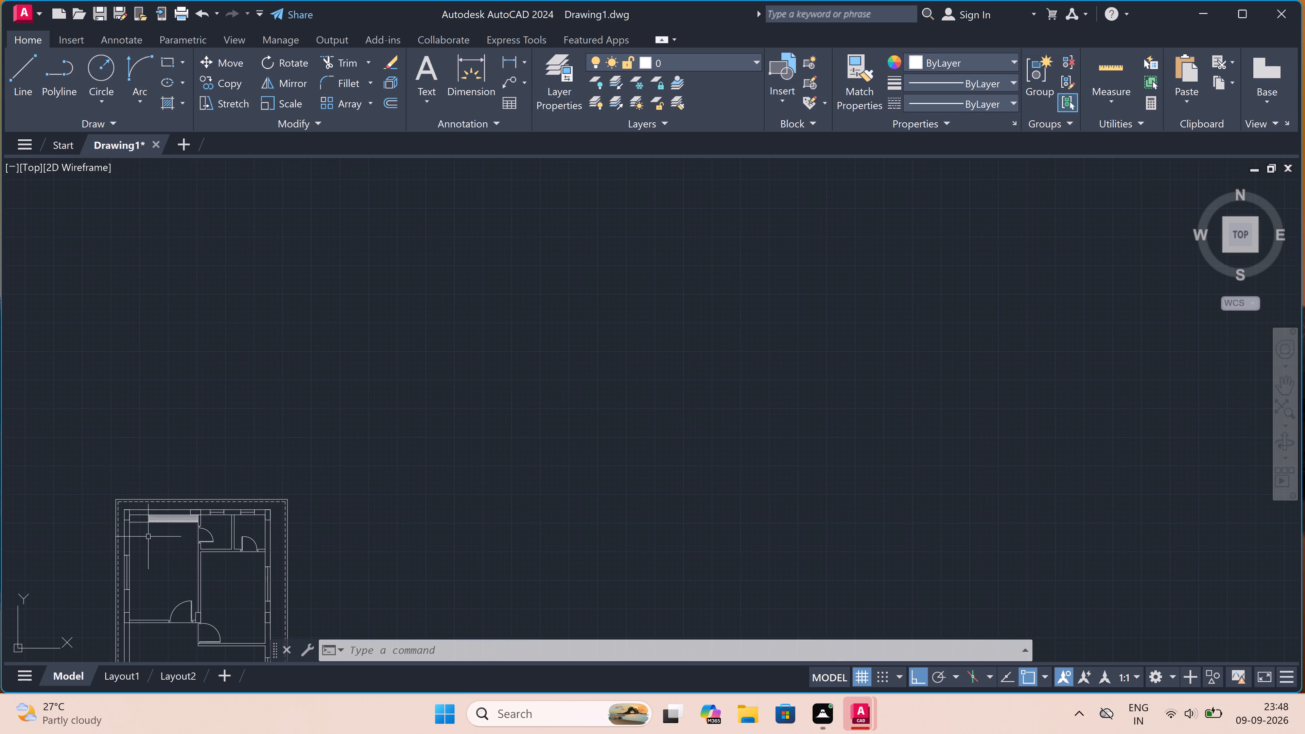
scroll(149, 535, up, 1)
scroll(190, 485, up, 2)
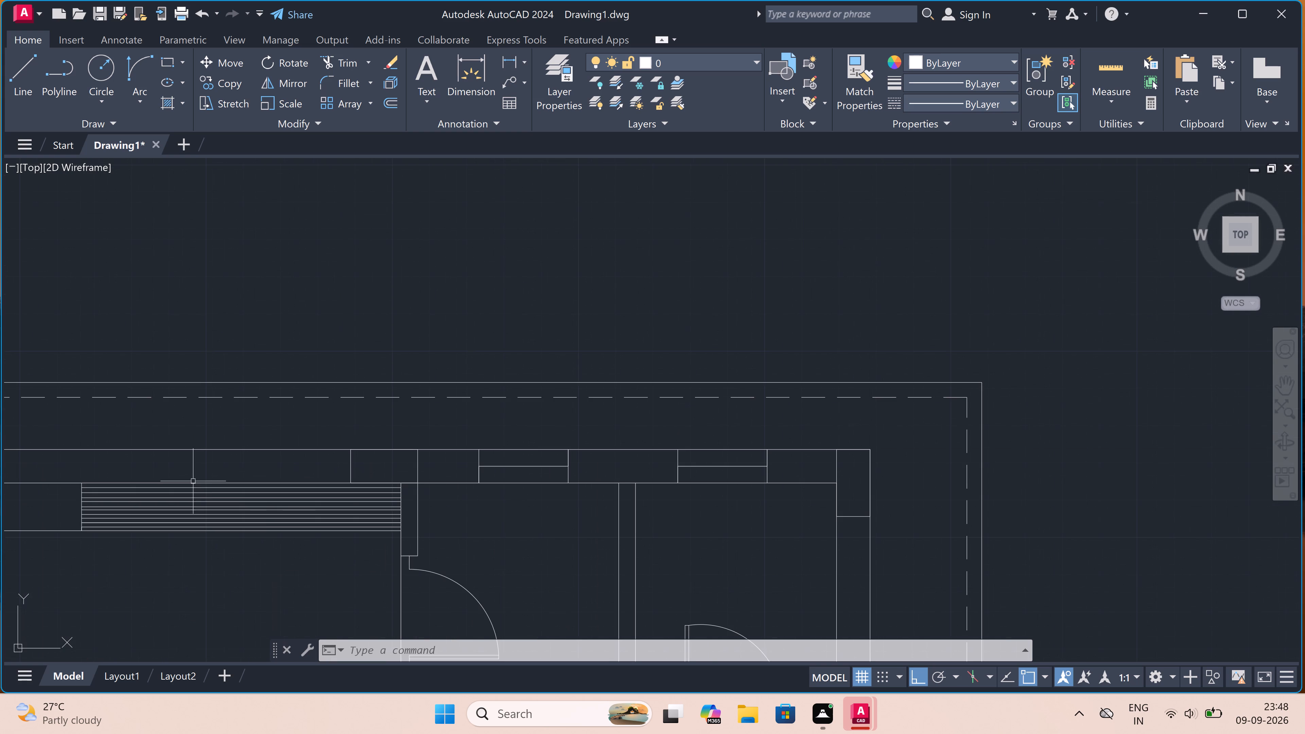
scroll(295, 490, up, 1)
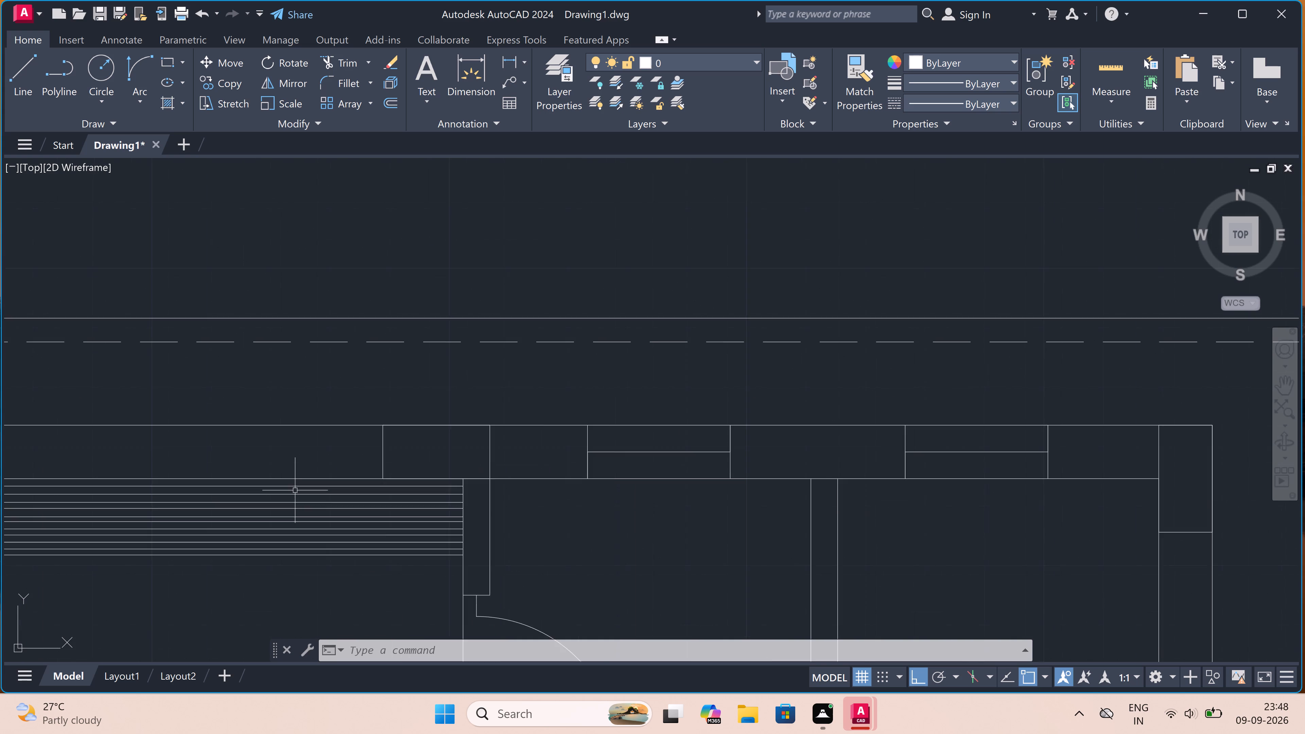
scroll(295, 490, up, 1)
drag(317, 477, 317, 485)
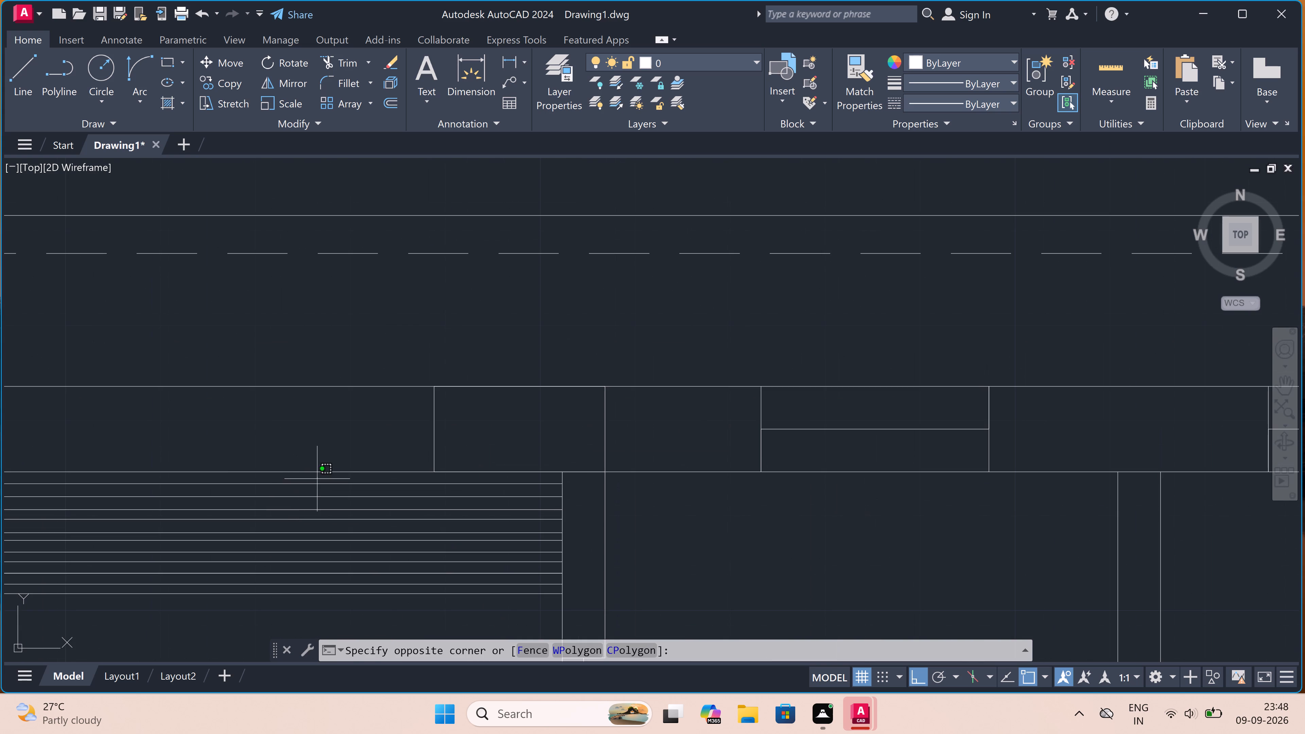
drag(317, 485, 316, 488)
scroll(264, 561, down, 2)
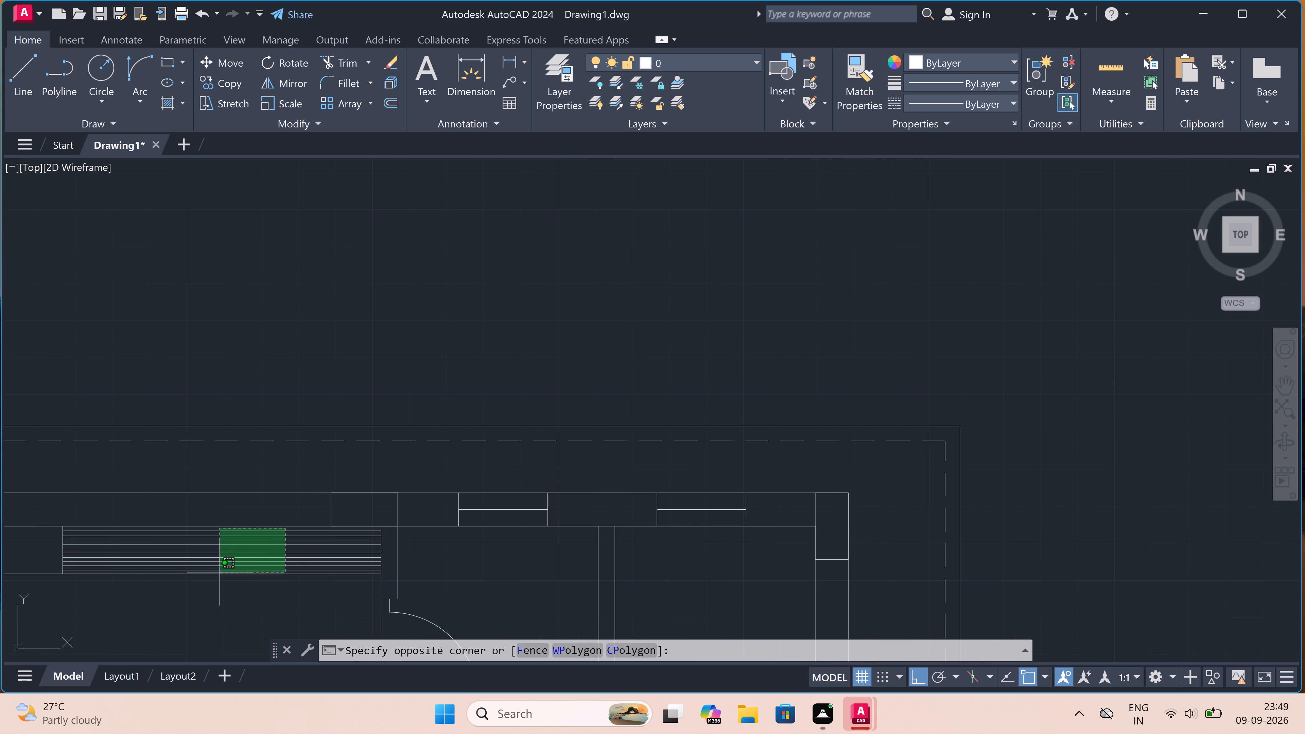
click(137, 583)
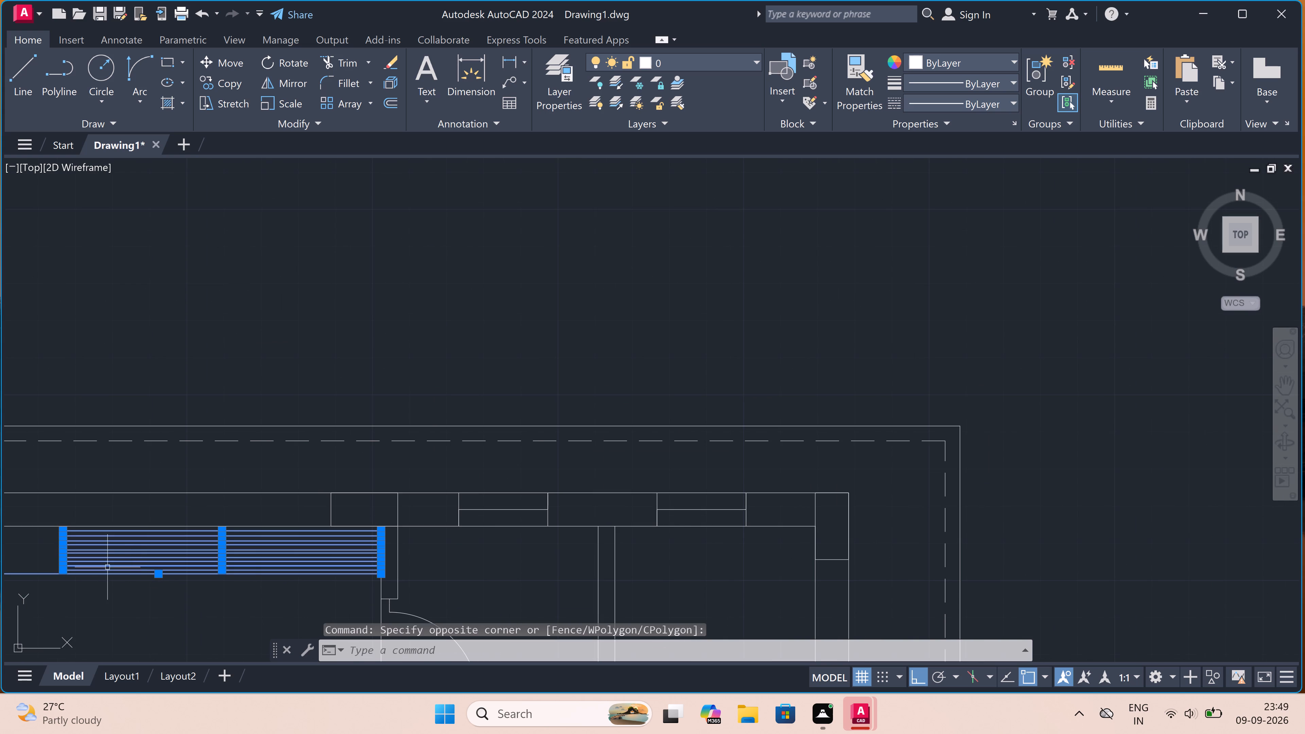
click(217, 77)
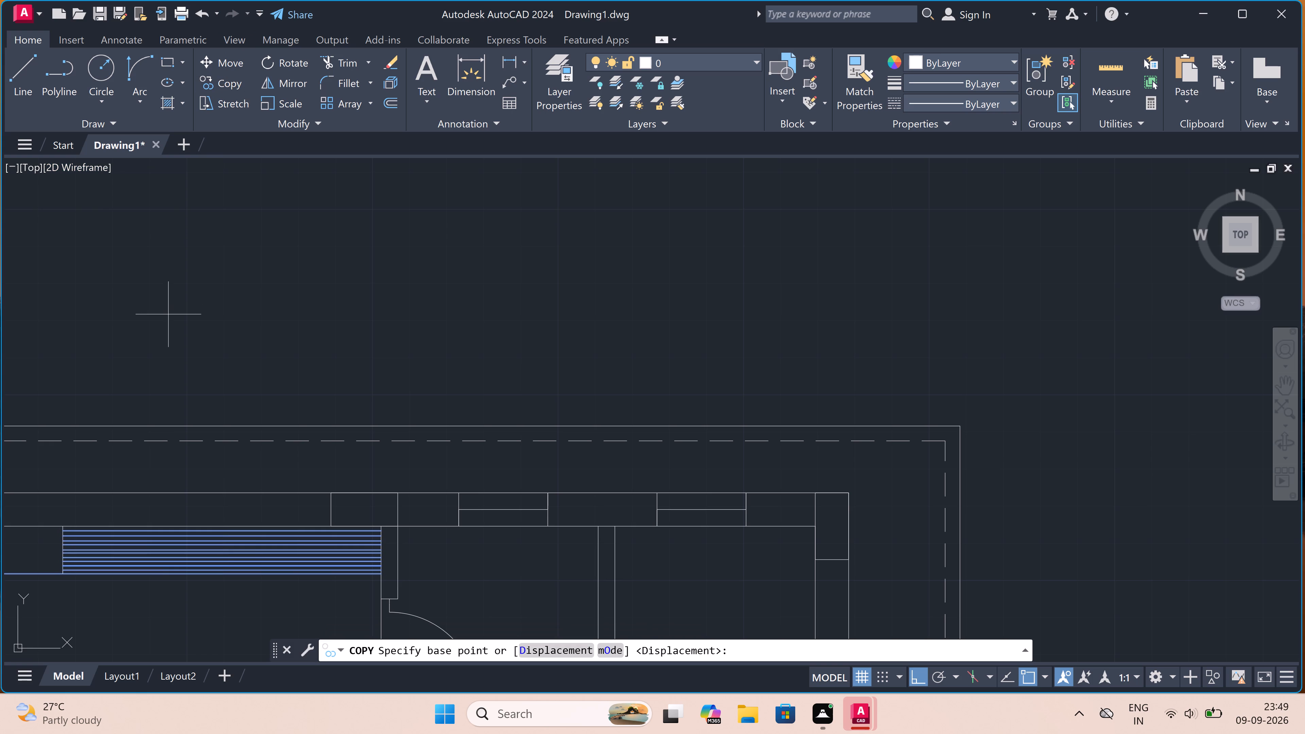
scroll(138, 414, down, 3)
scroll(125, 447, up, 4)
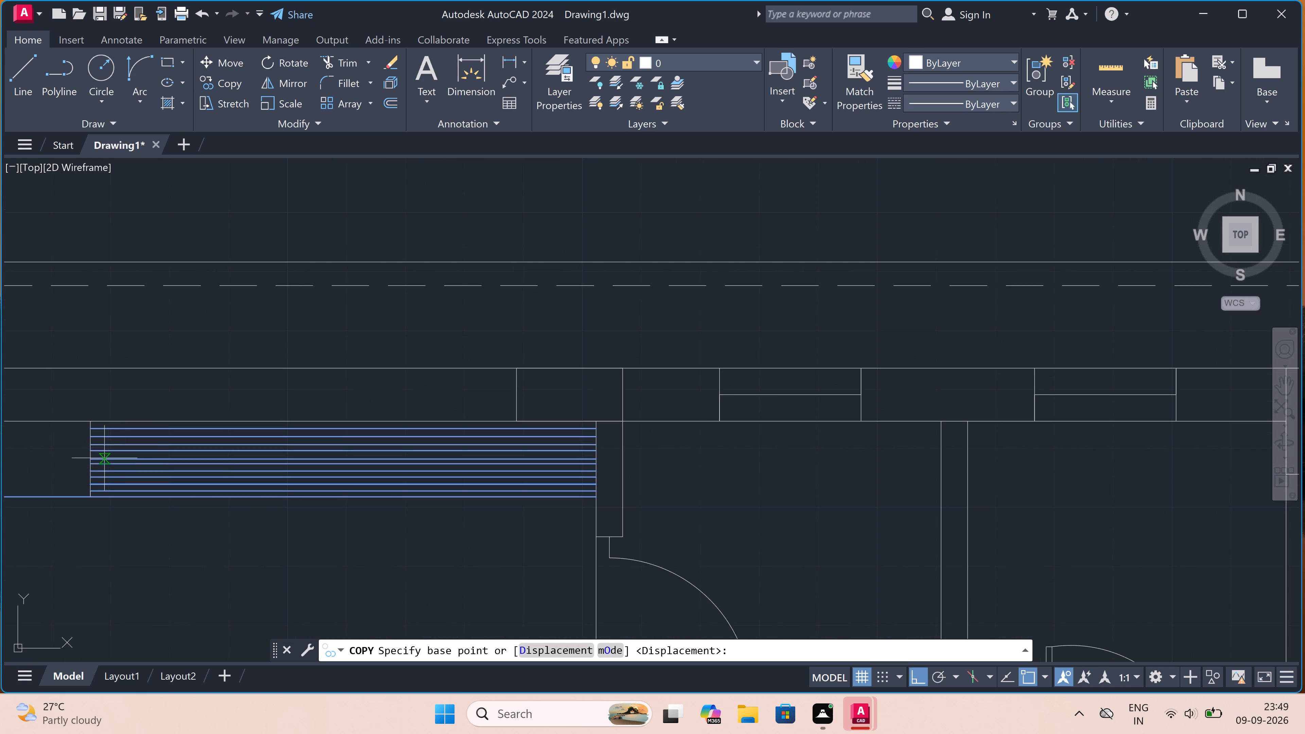
scroll(72, 423, up, 2)
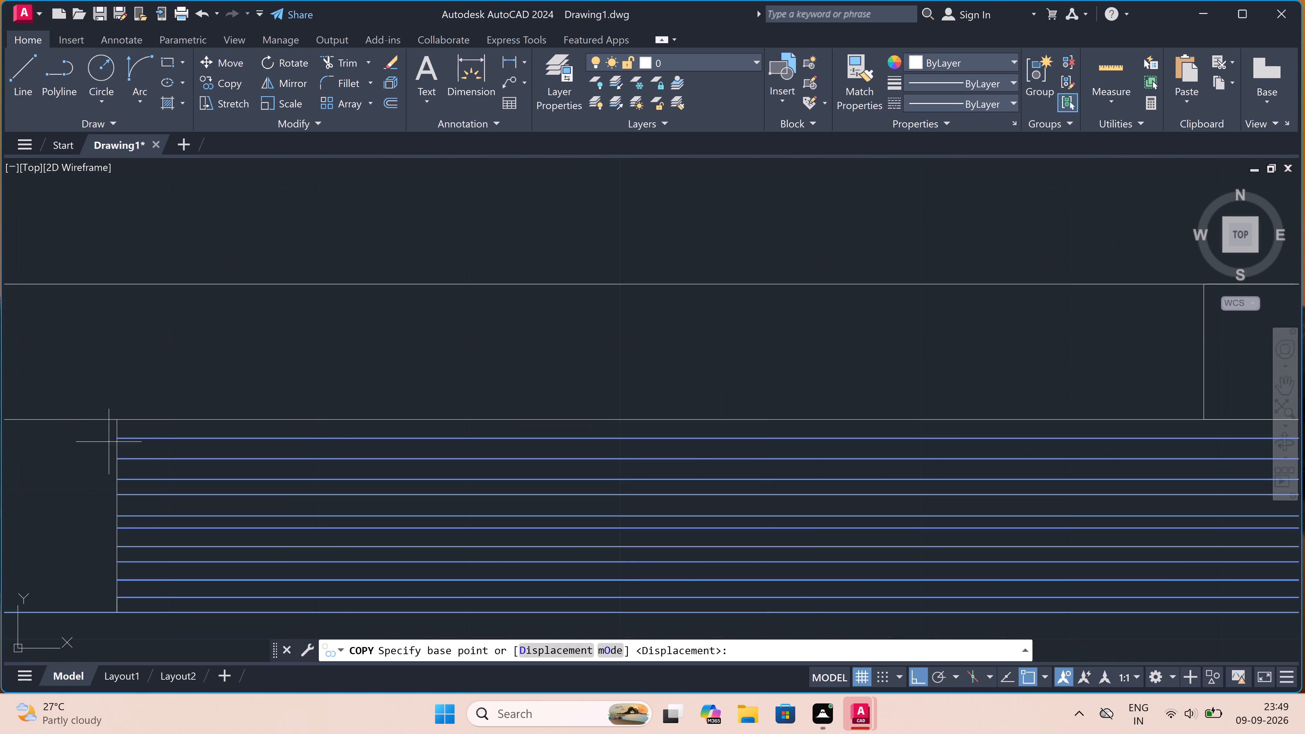
click(116, 438)
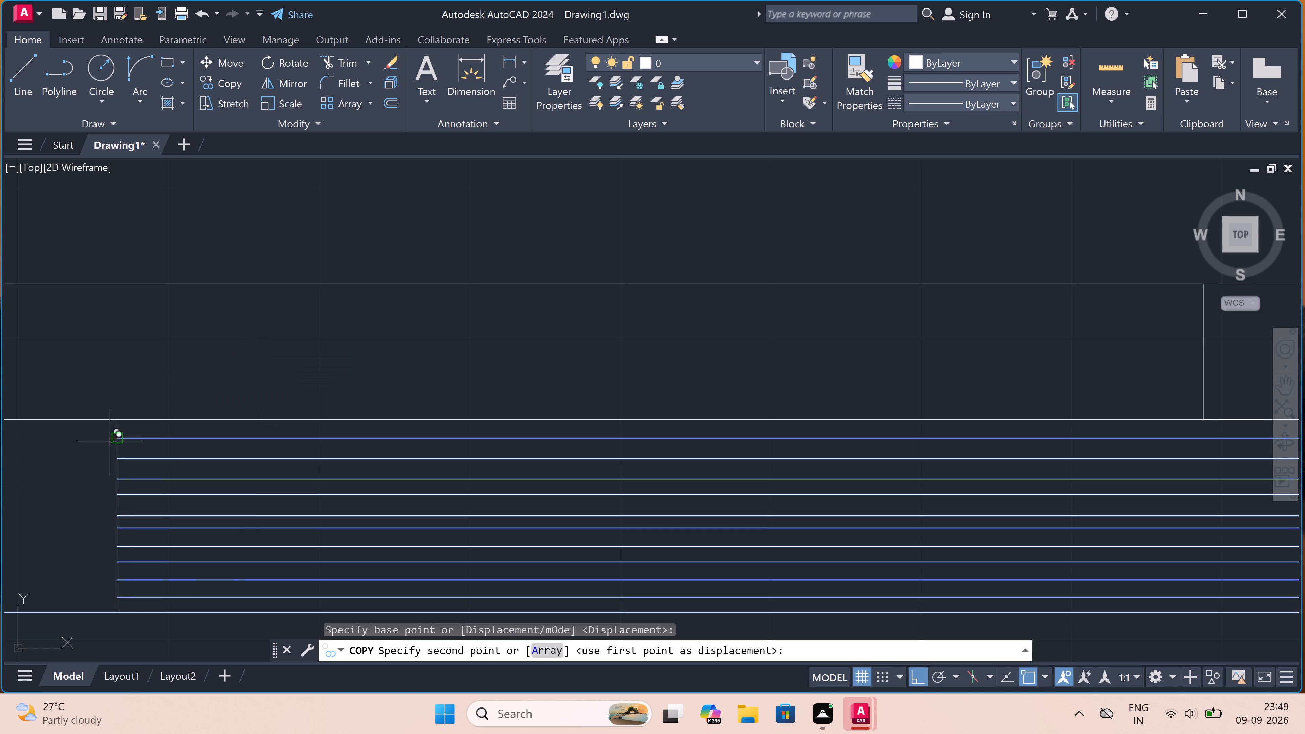
scroll(247, 319, down, 4)
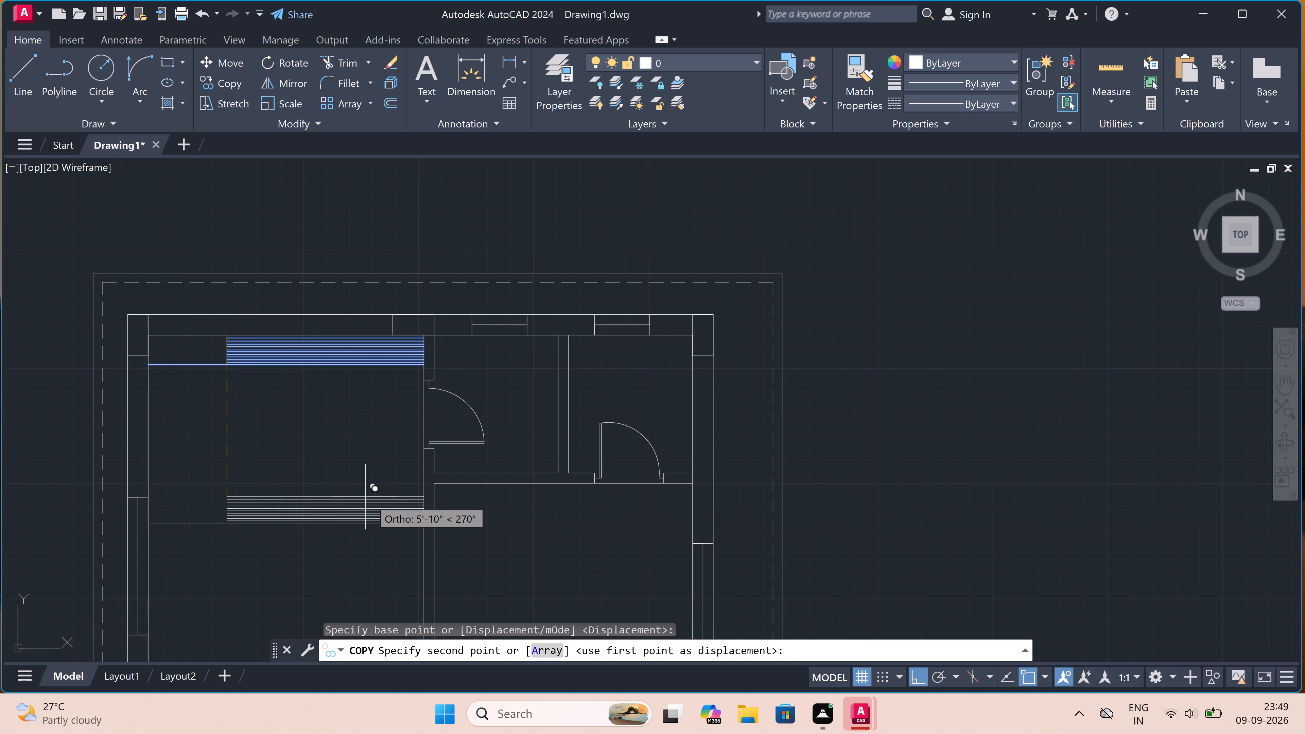
key(F8)
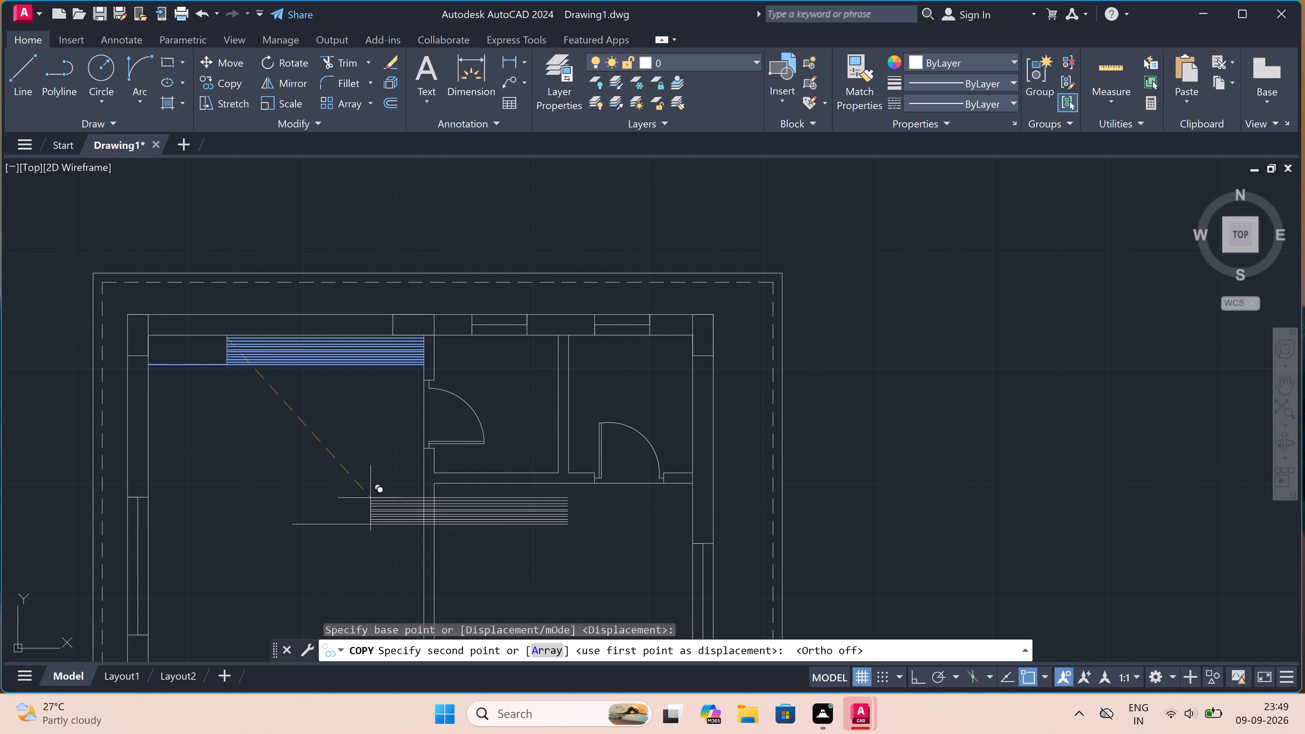
scroll(463, 494, up, 4)
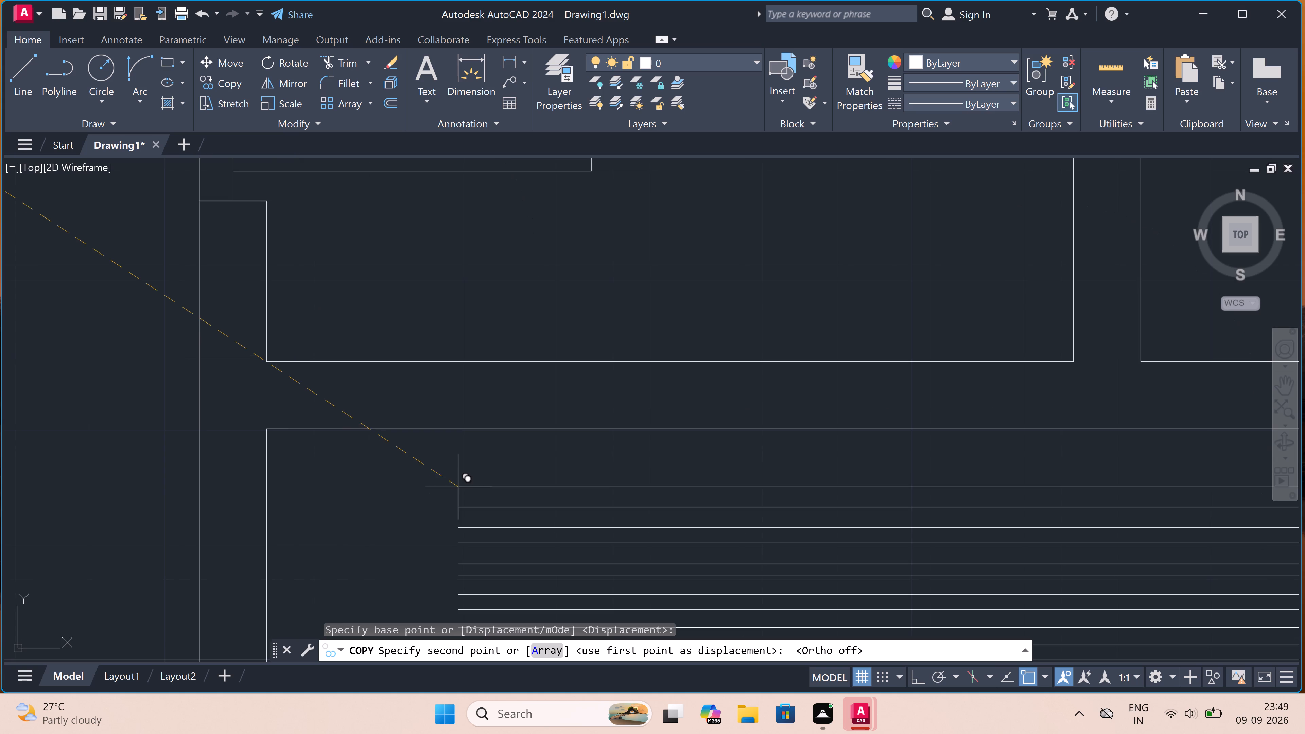
click(271, 427)
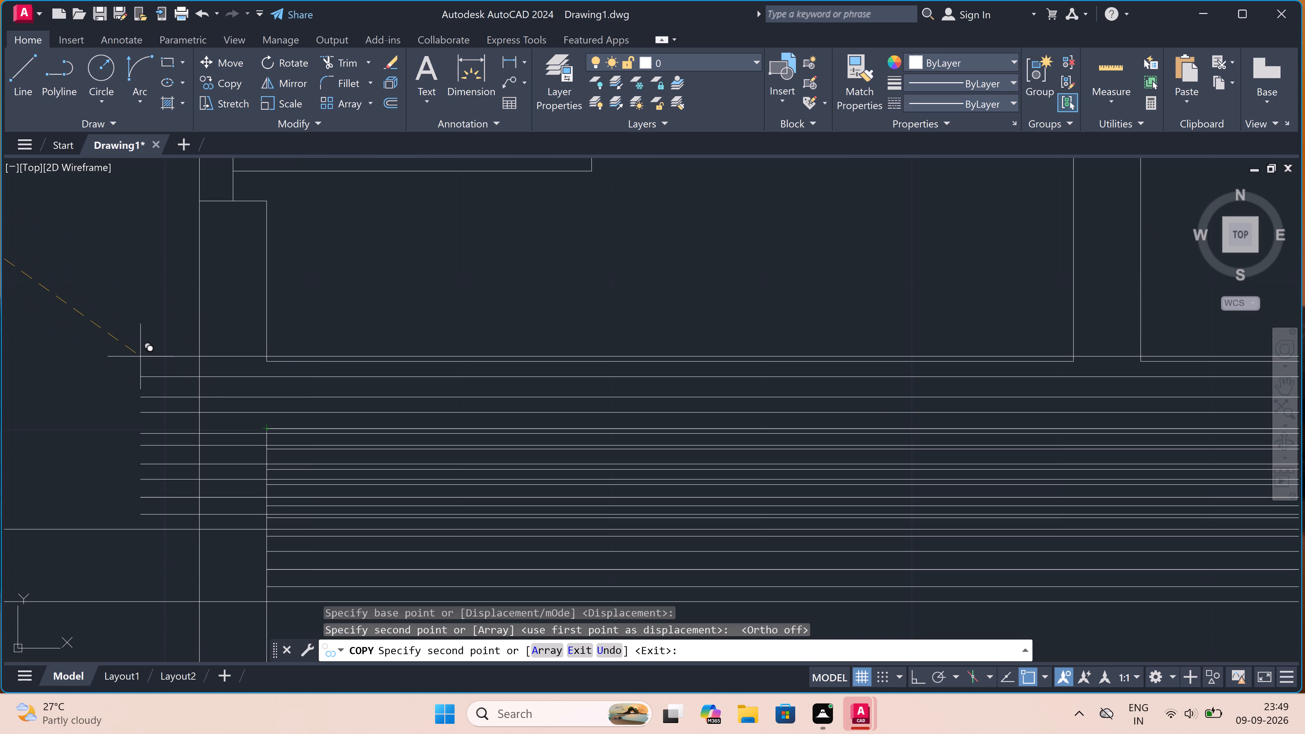
key(Escape)
Trim the copied set's lowest line where it extends west through the wall and into the northwest room.
text(tr)
key(space)
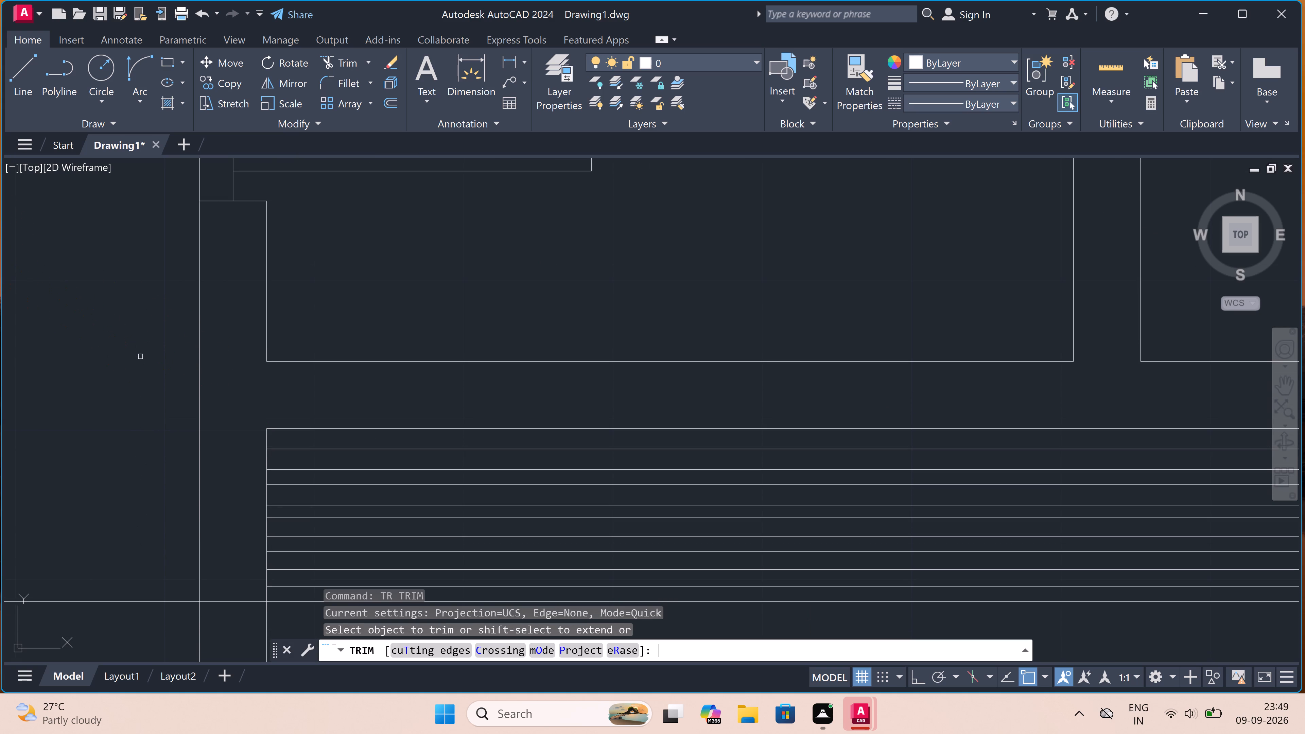
scroll(145, 355, down, 3)
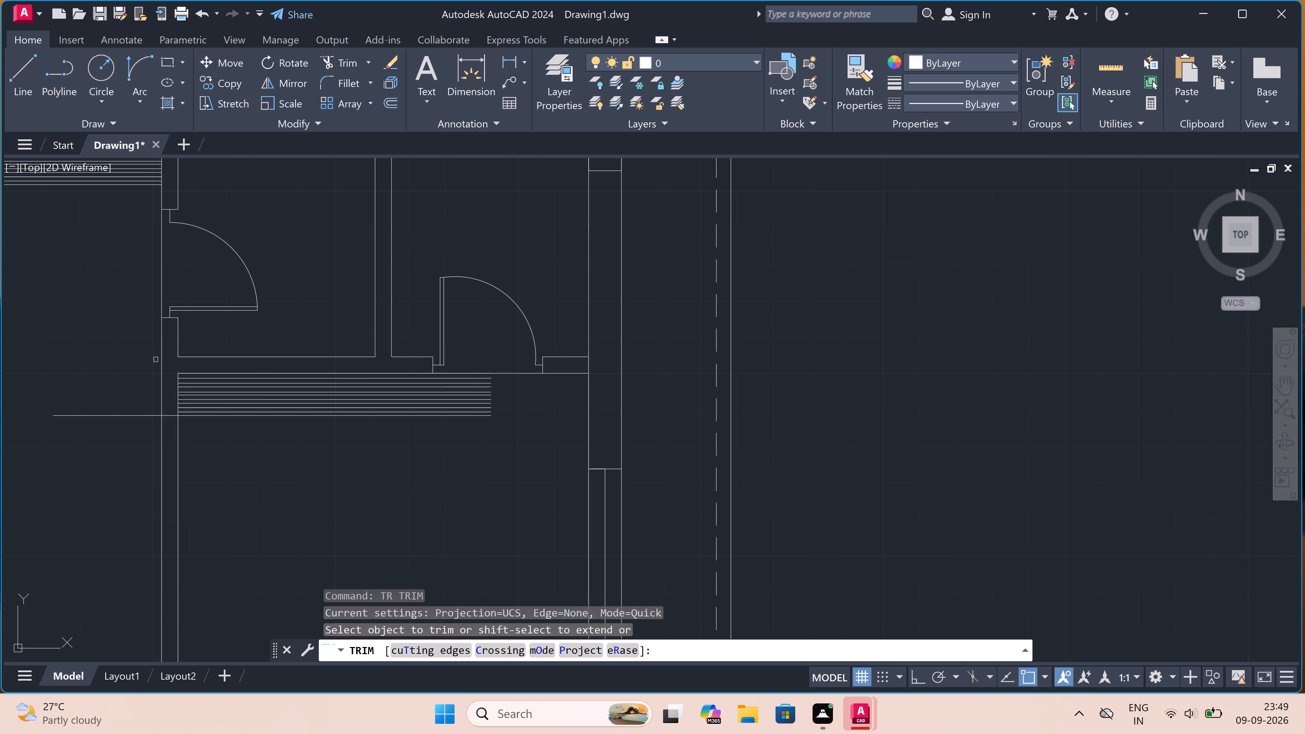
click(145, 380)
click(128, 436)
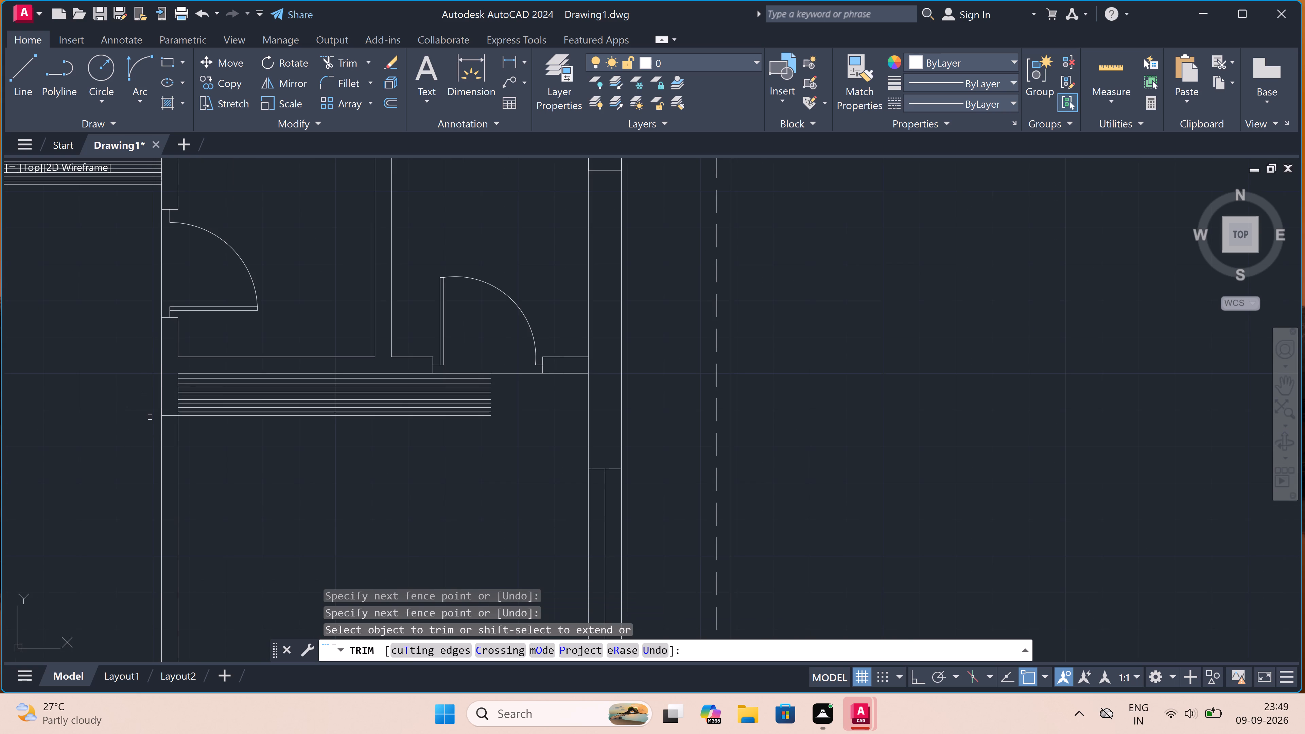
scroll(153, 417, up, 3)
drag(198, 425, 200, 421)
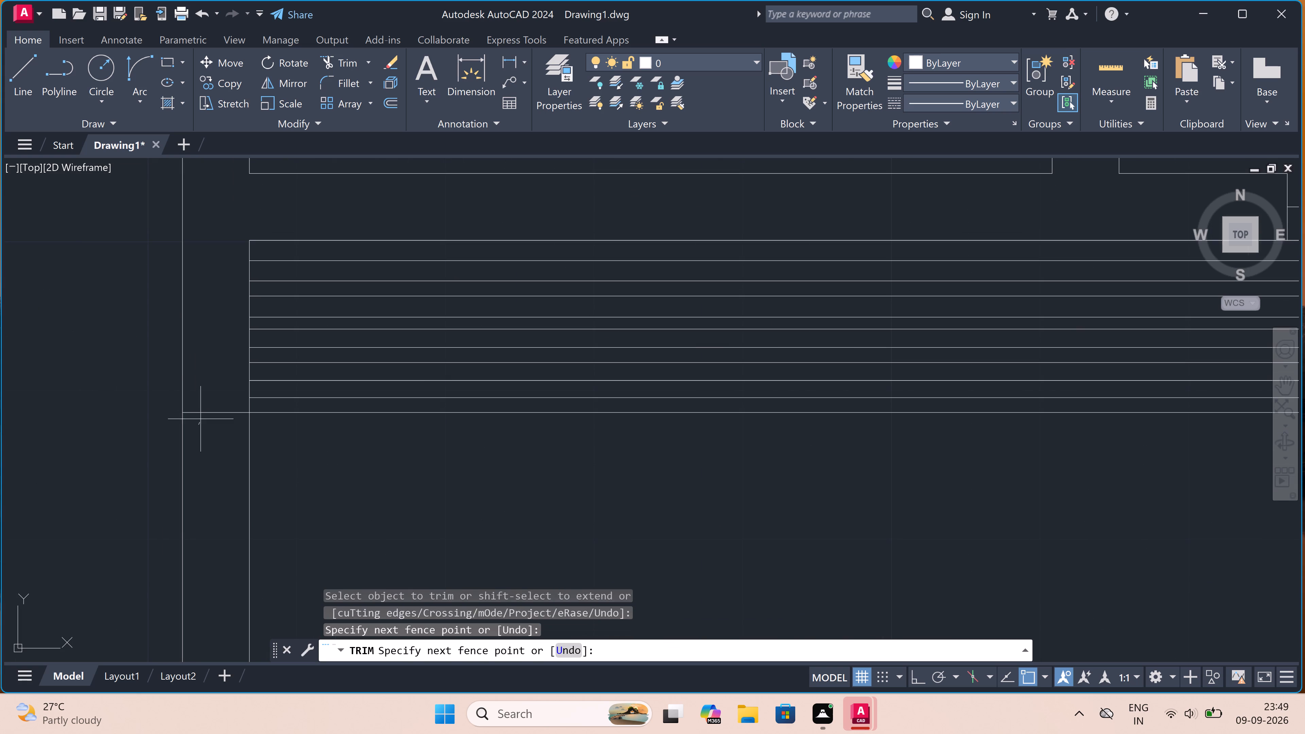
click(214, 374)
key(Escape)
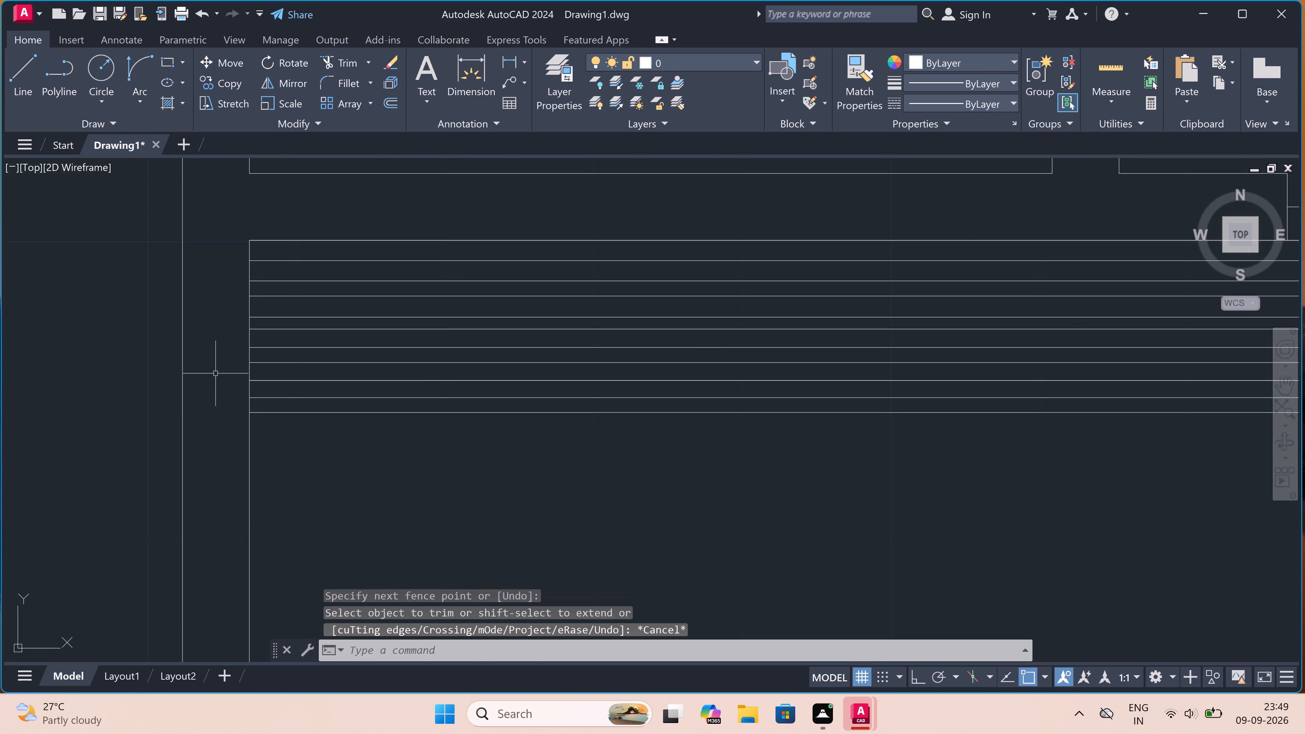
Draw a vertical line with Ortho on from the small rooms' south wall line down to the lowest of the closely spaced lines.
text(l)
key(space)
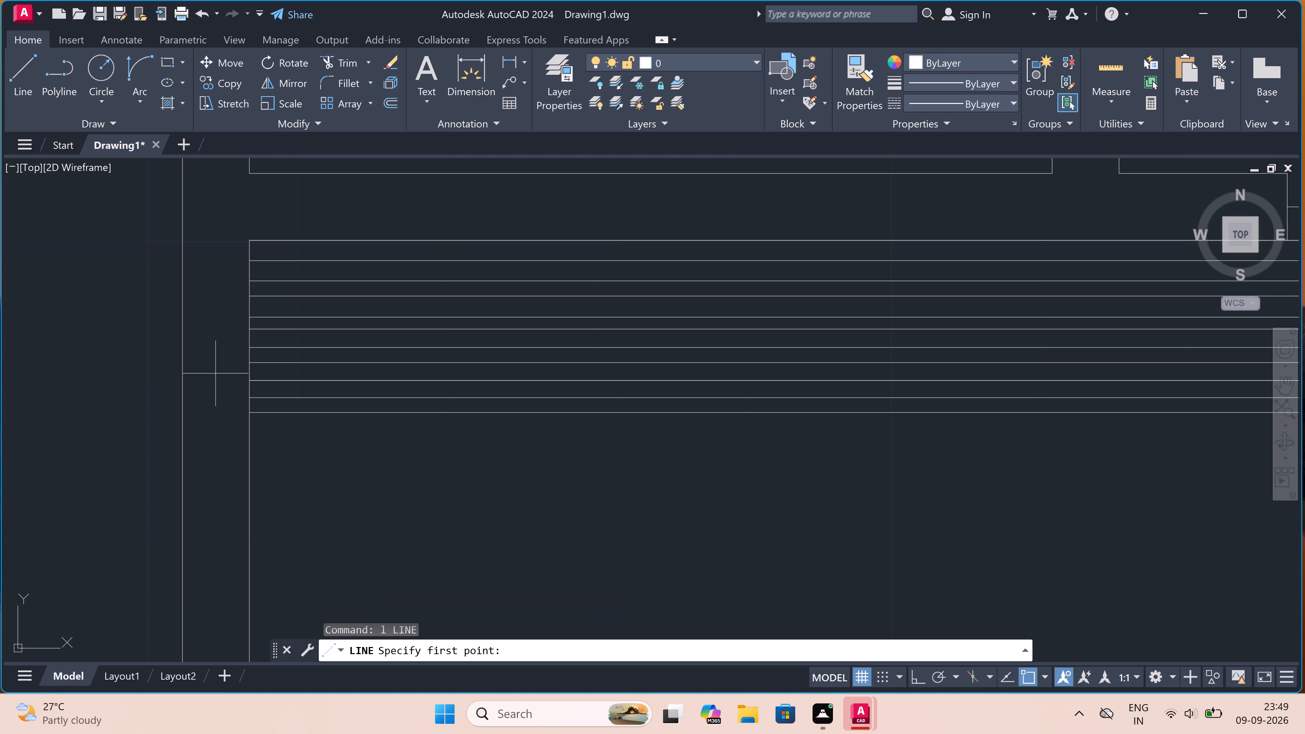
scroll(224, 369, down, 3)
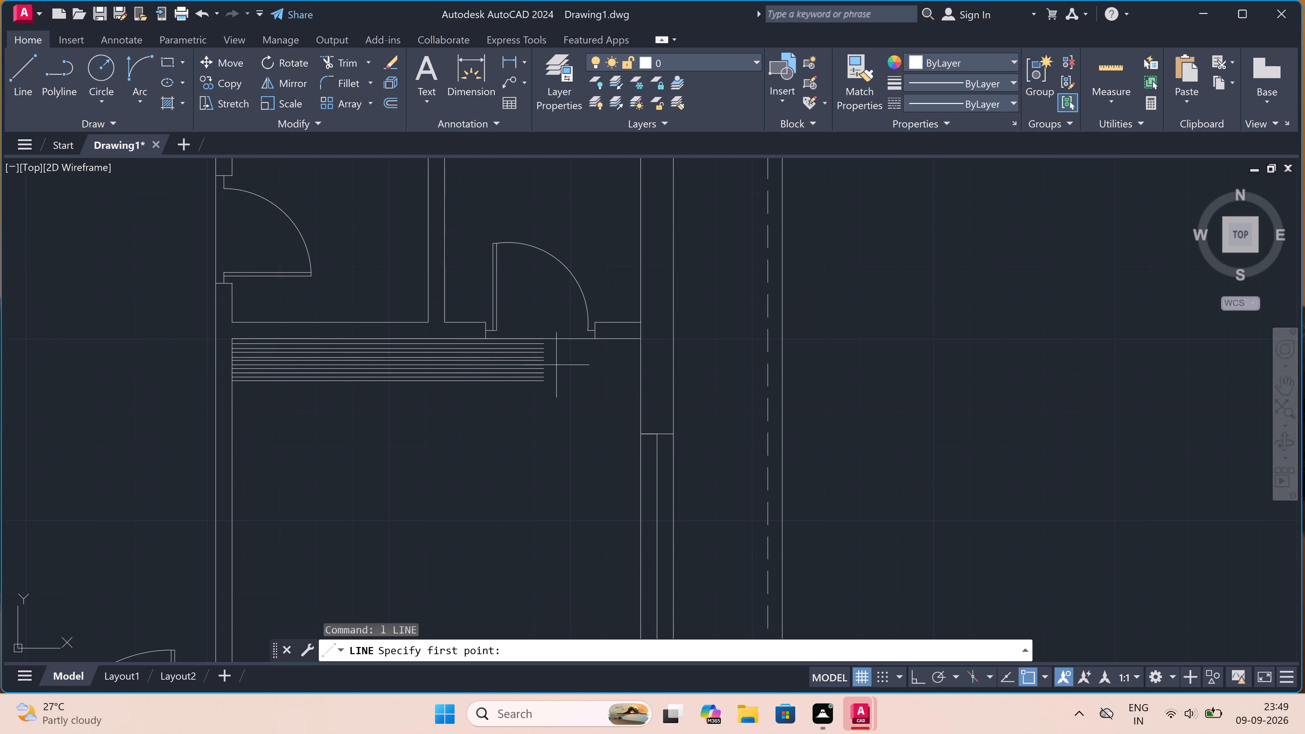
scroll(556, 365, up, 1)
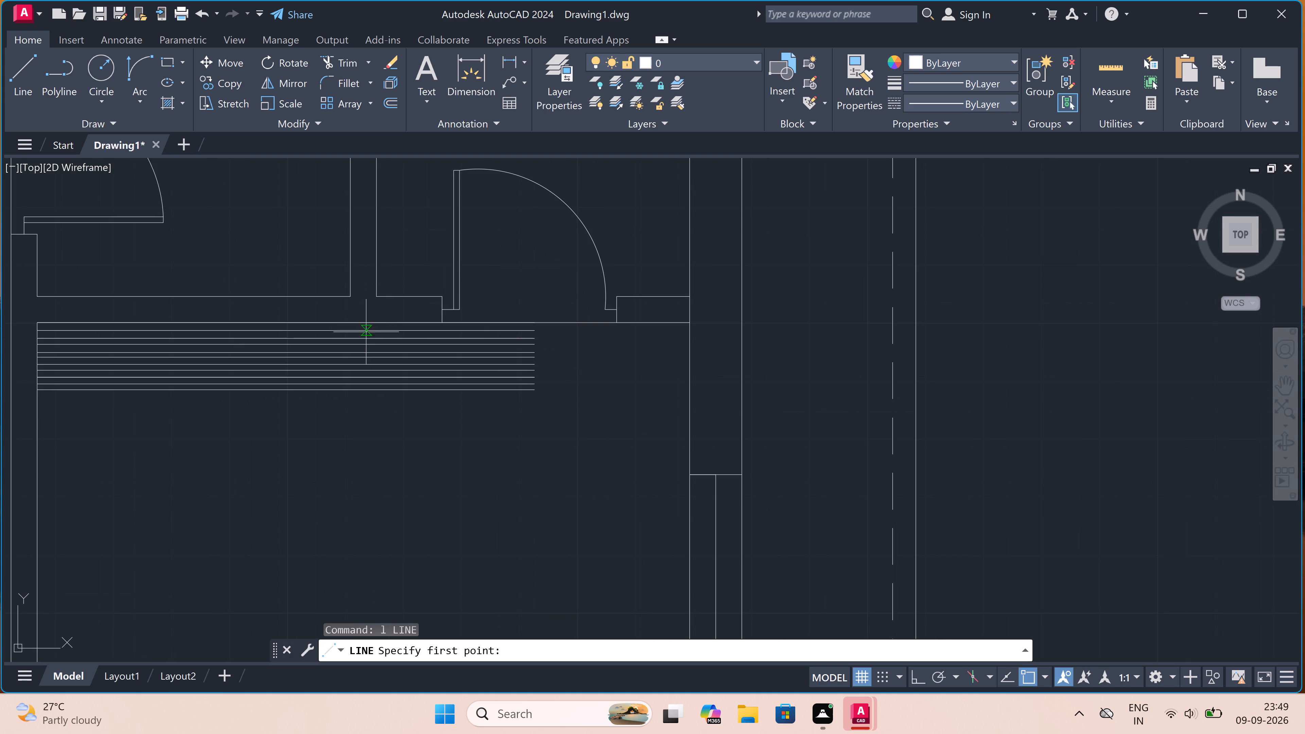
scroll(357, 320, up, 1)
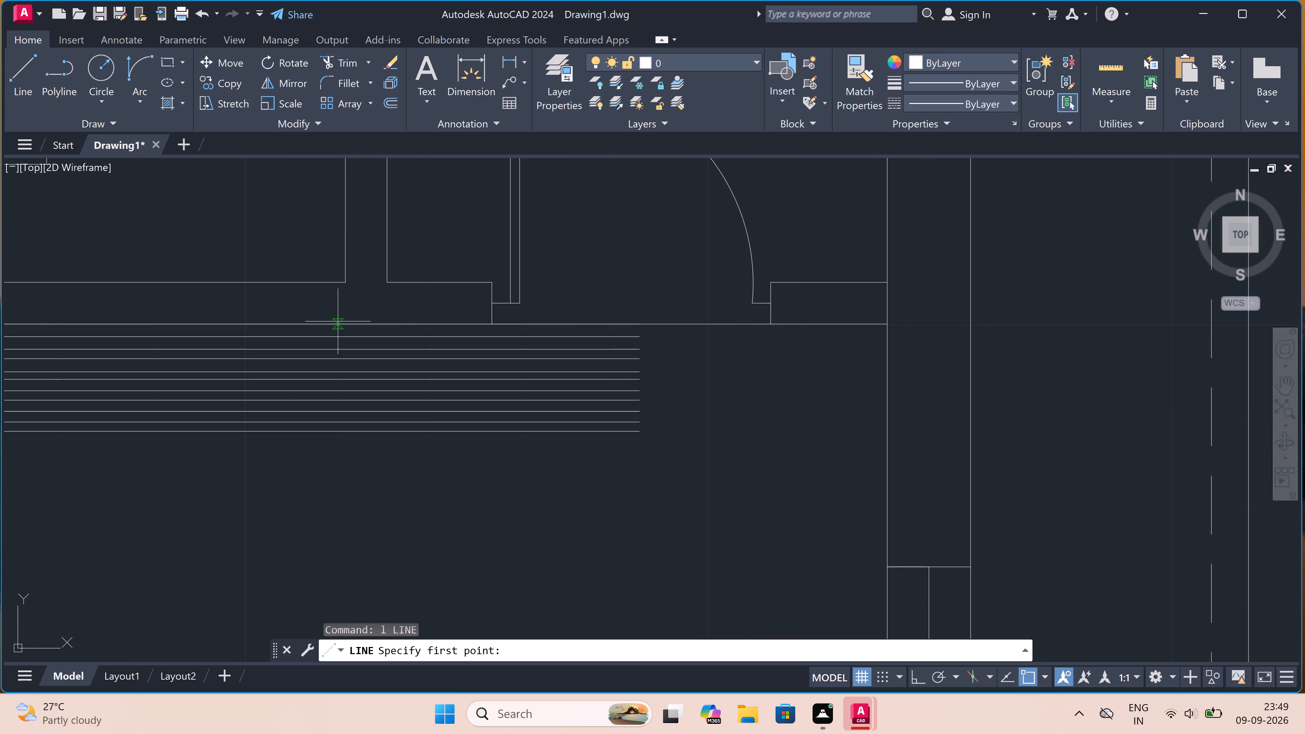
drag(330, 323, 331, 327)
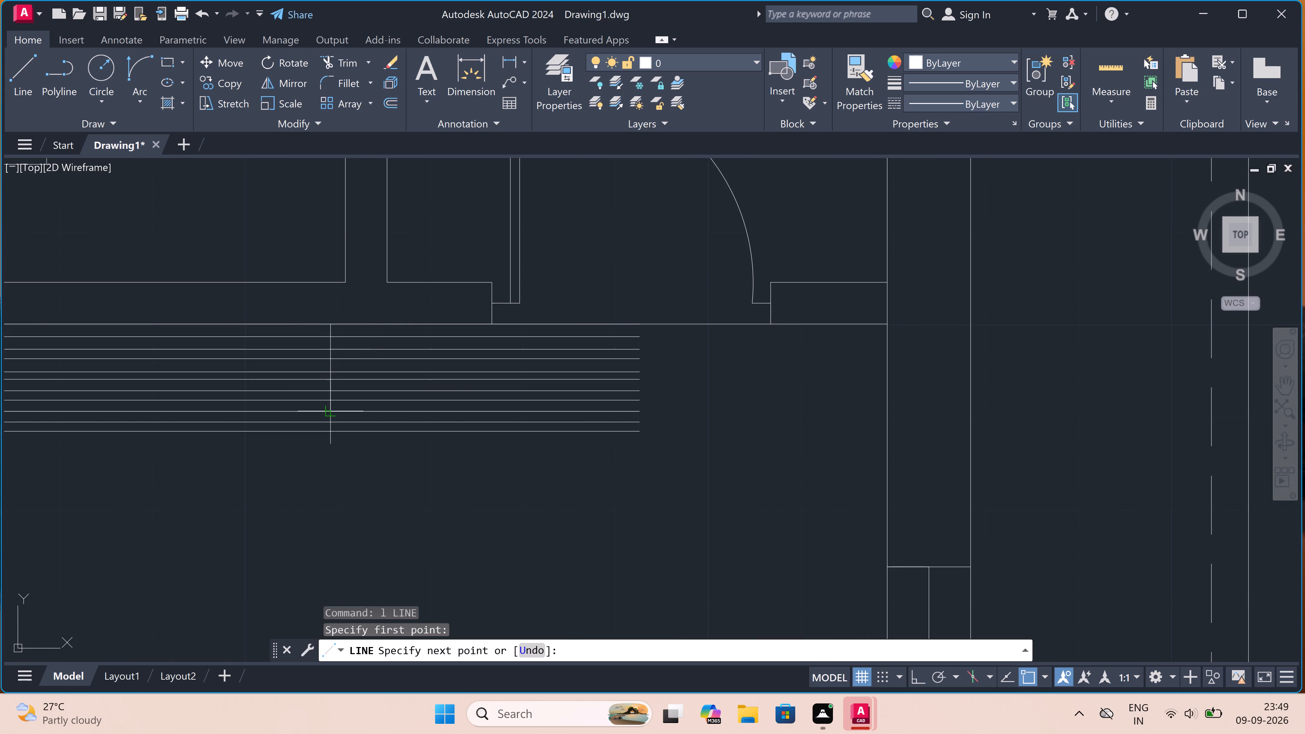
key(F8)
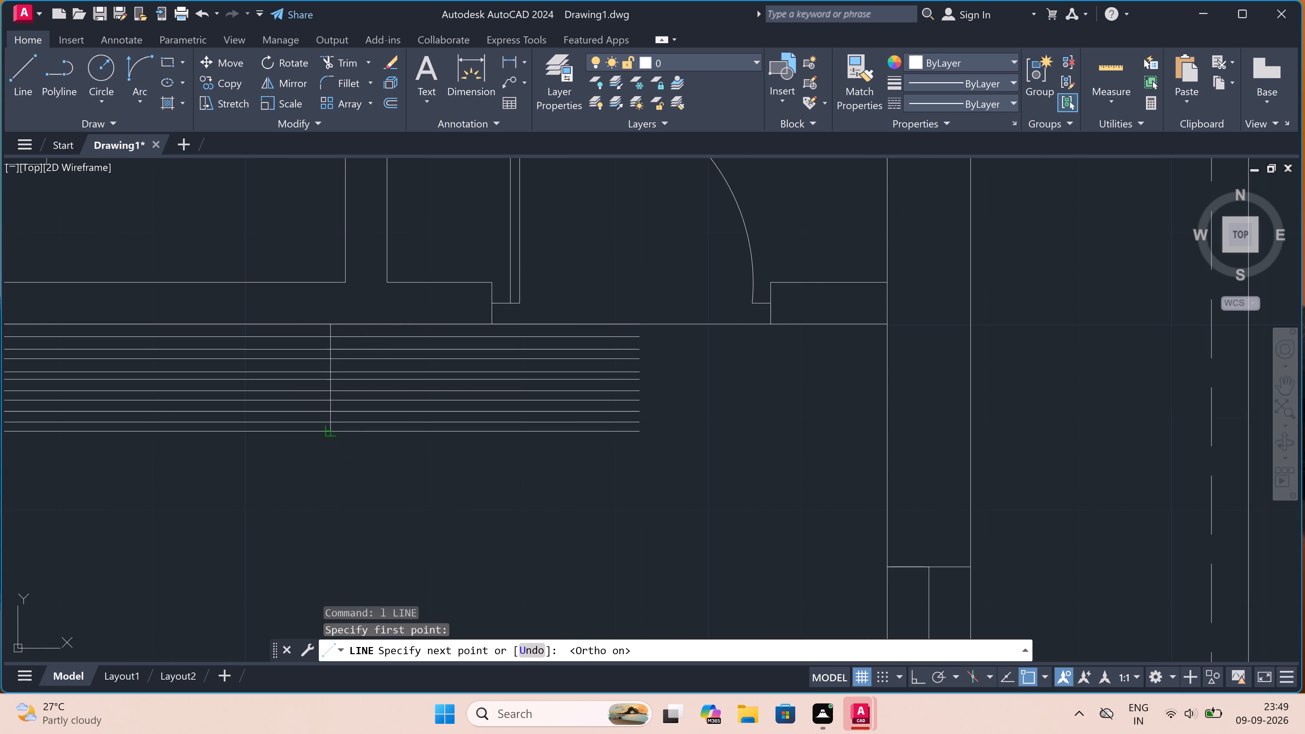
click(332, 429)
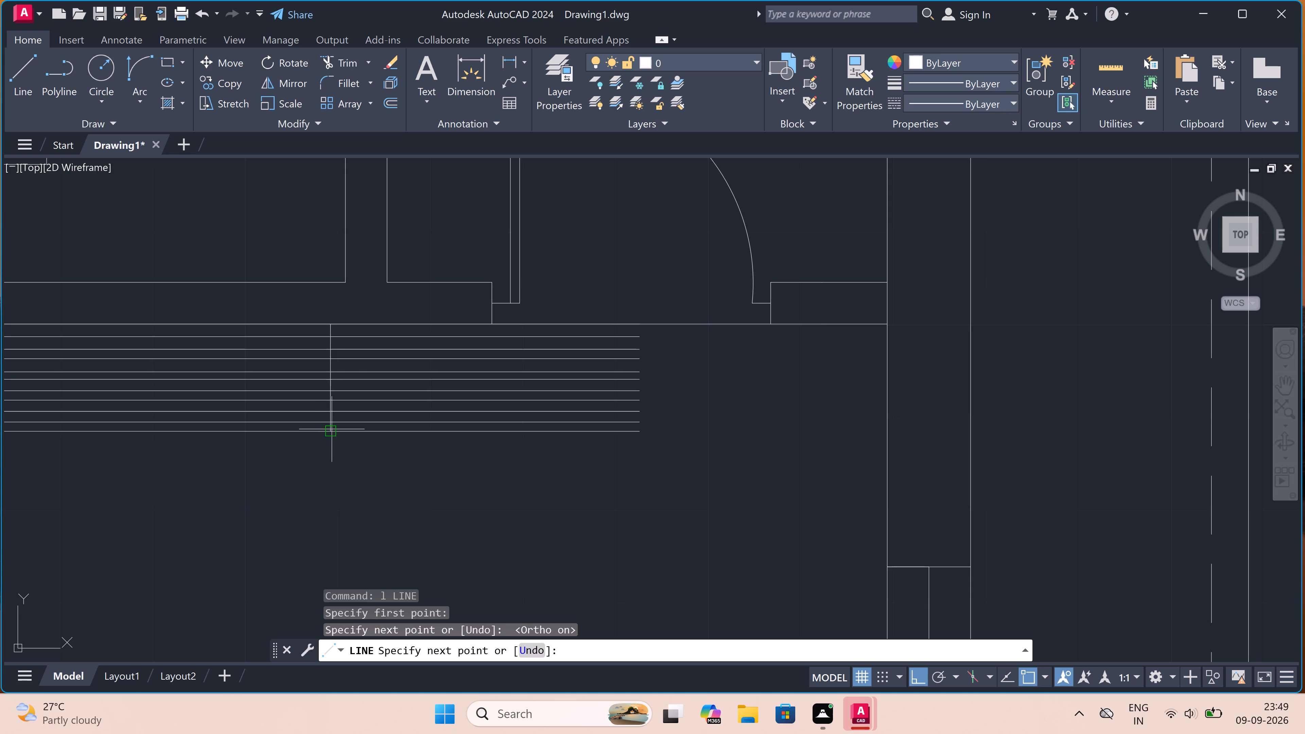
key(Escape)
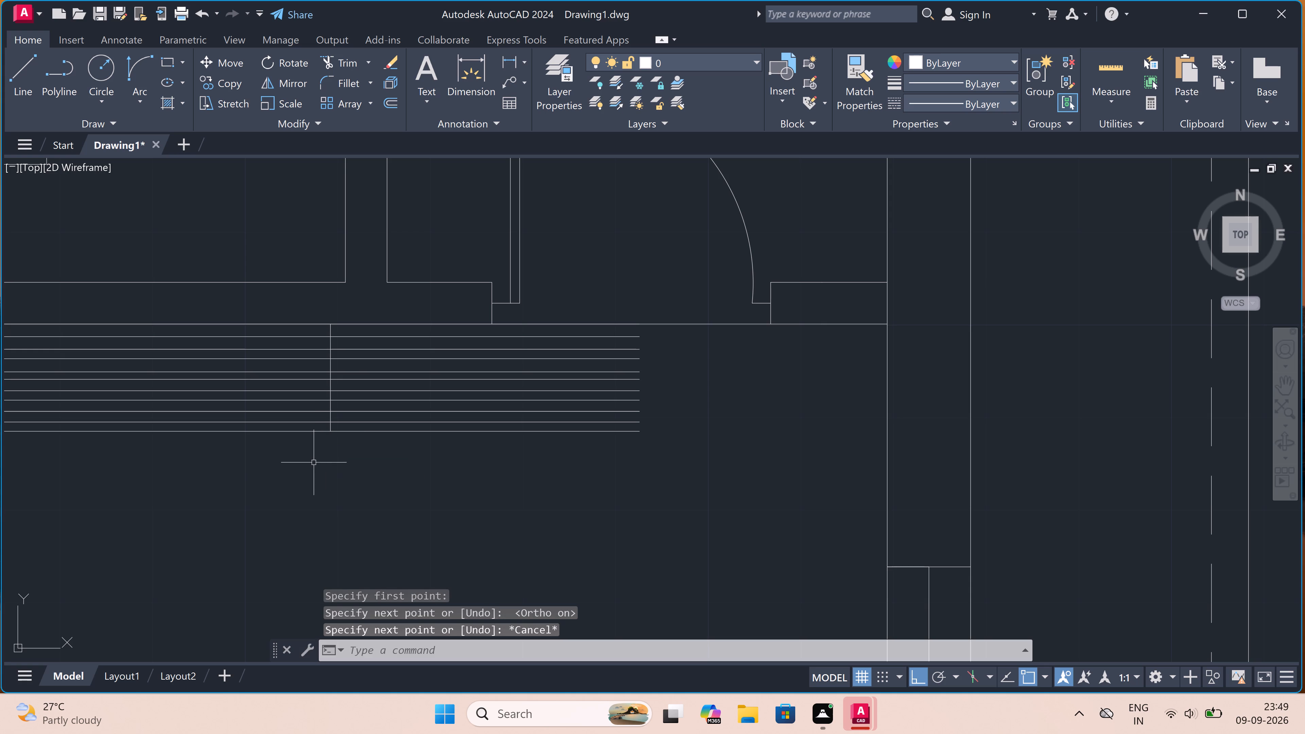
Trim the closely spaced horizontal lines where they extend east of the new vertical line.
text(tr)
key(space)
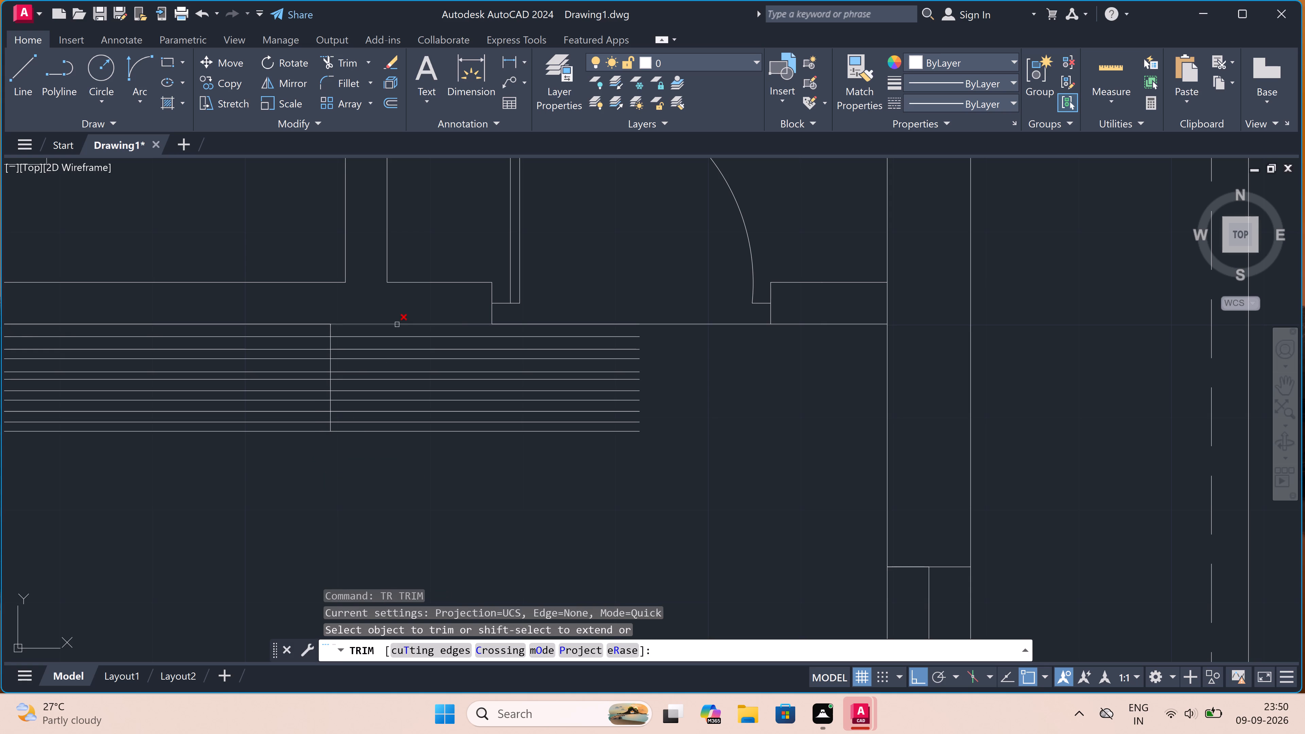
scroll(397, 325, up, 2)
drag(397, 328, 397, 384)
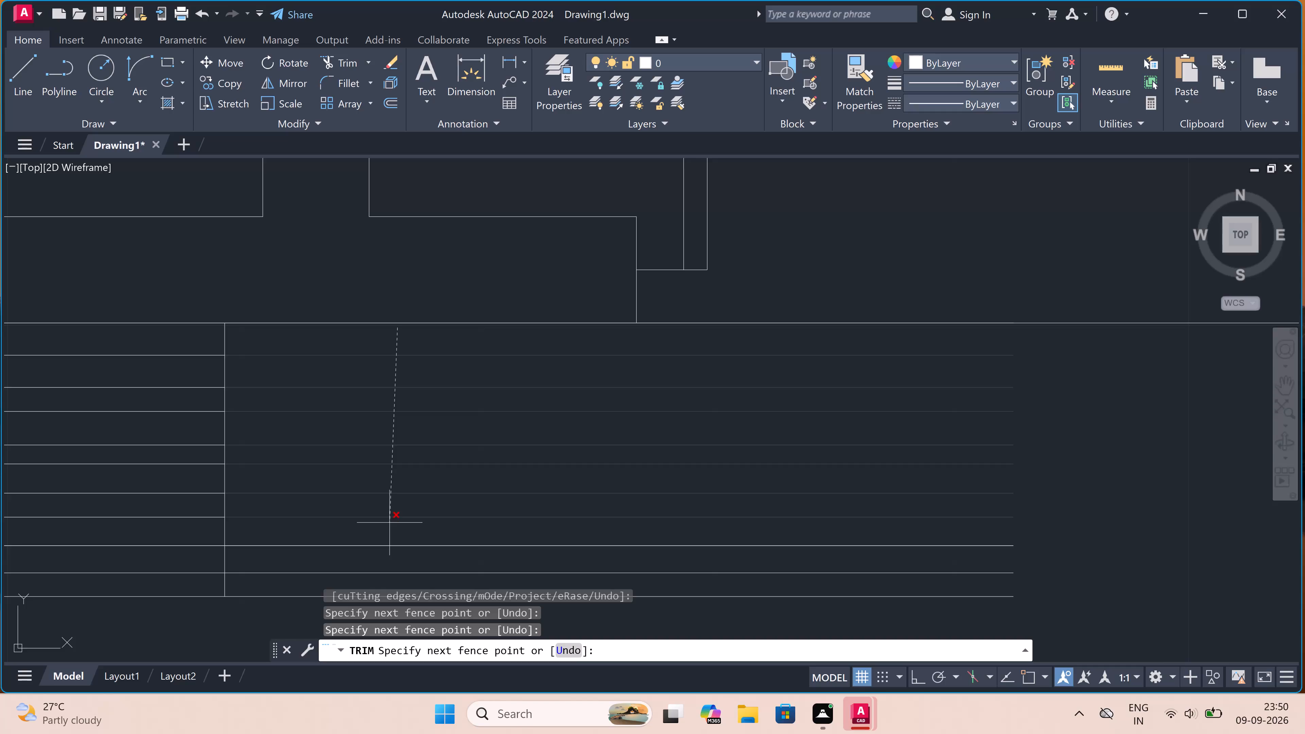
scroll(388, 514, down, 3)
click(372, 542)
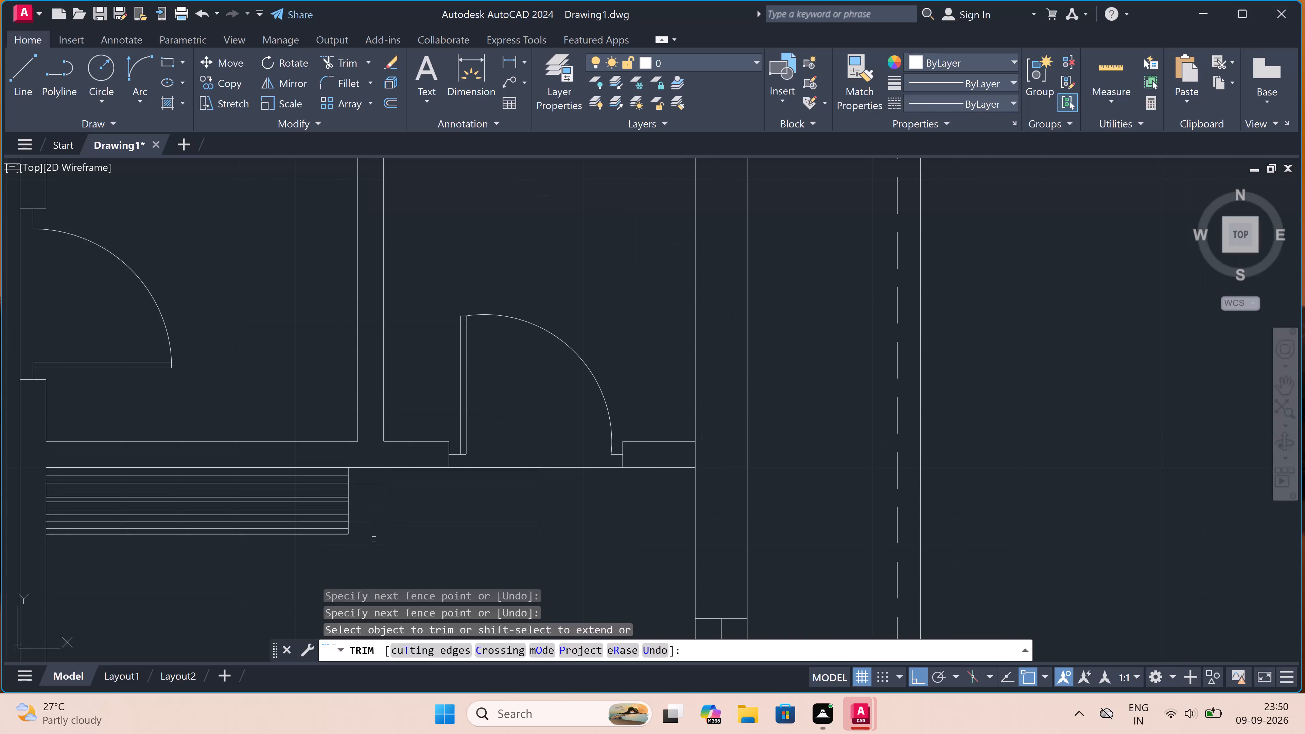
scroll(400, 493, down, 3)
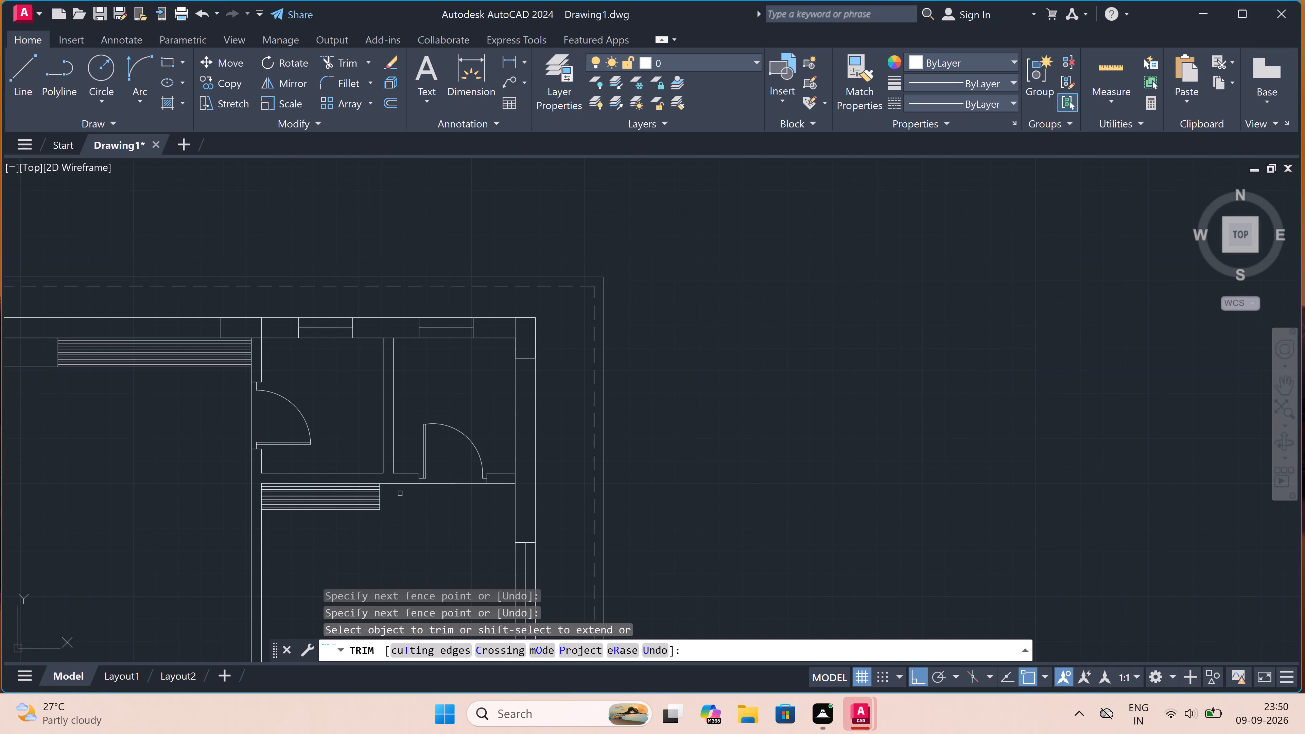
key(Escape)
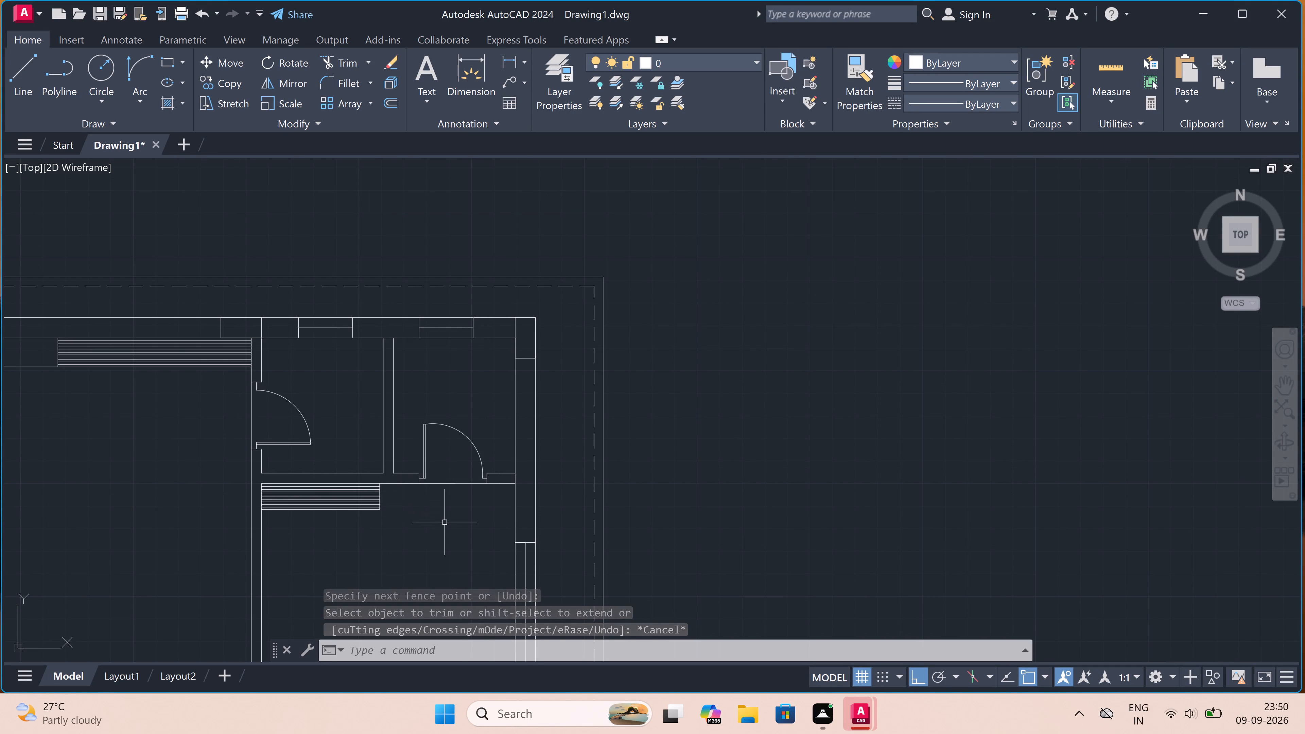
Review the whole floor plan, including the middle rooms and their doors.
scroll(445, 522, down, 6)
scroll(433, 410, down, 3)
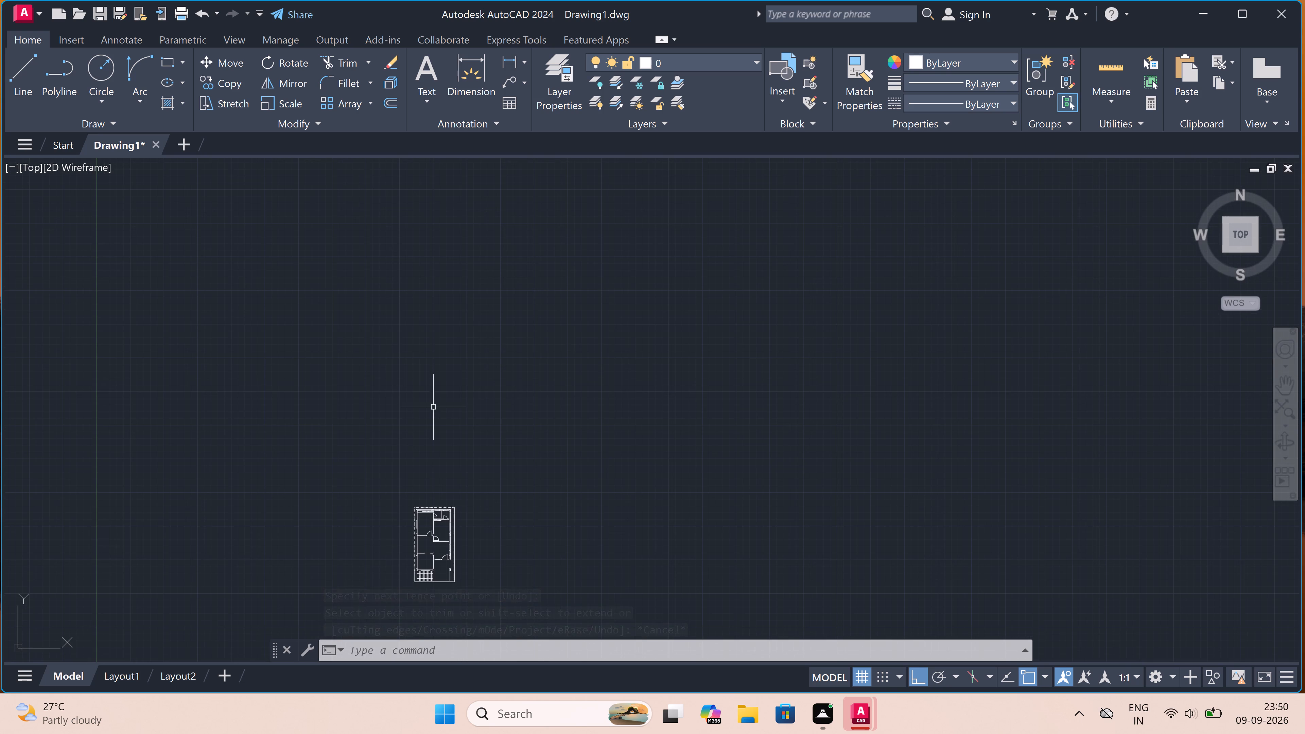
scroll(431, 454, up, 4)
scroll(437, 427, up, 4)
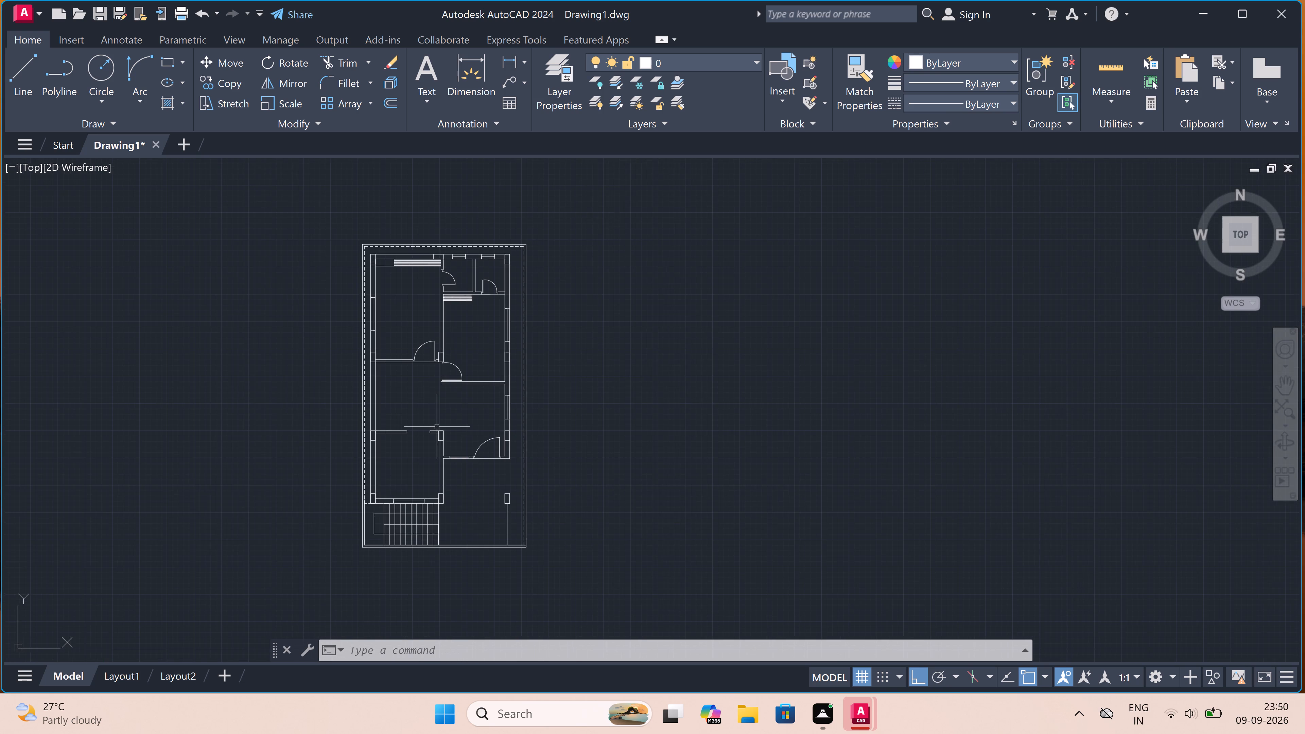
scroll(437, 427, up, 3)
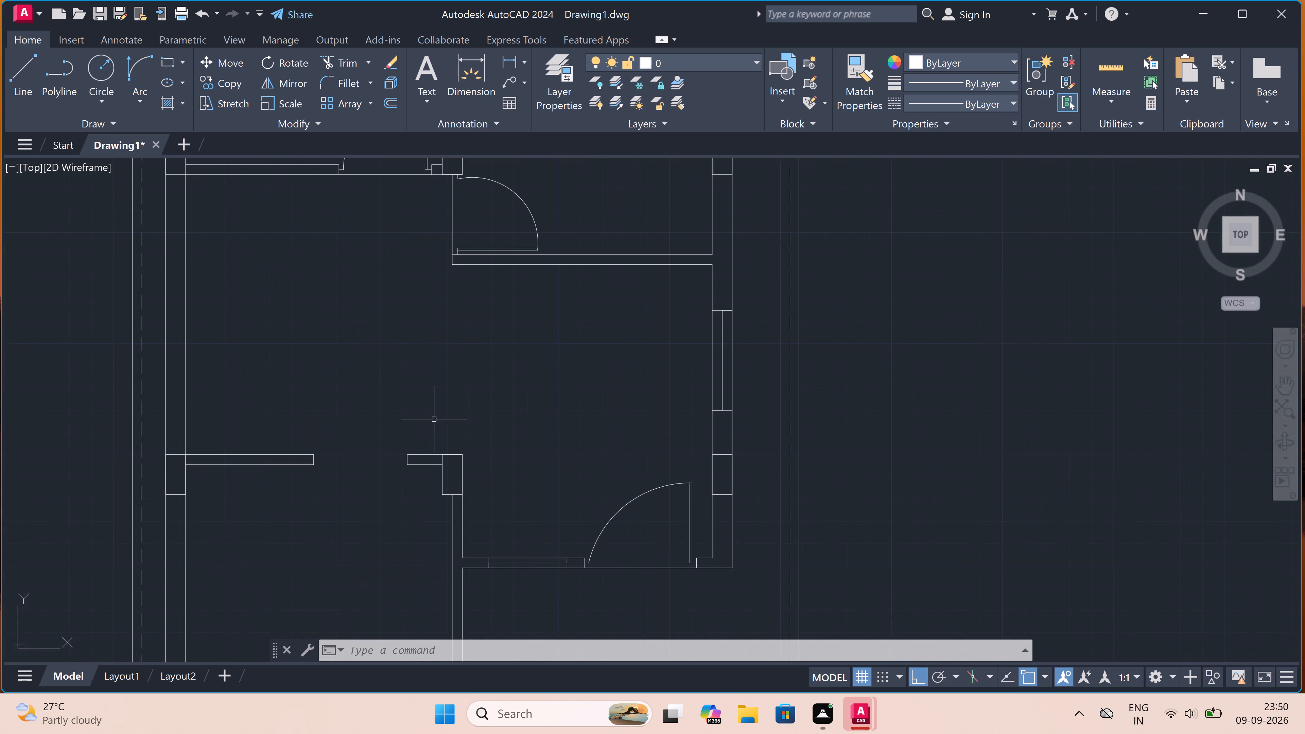
scroll(434, 415, down, 4)
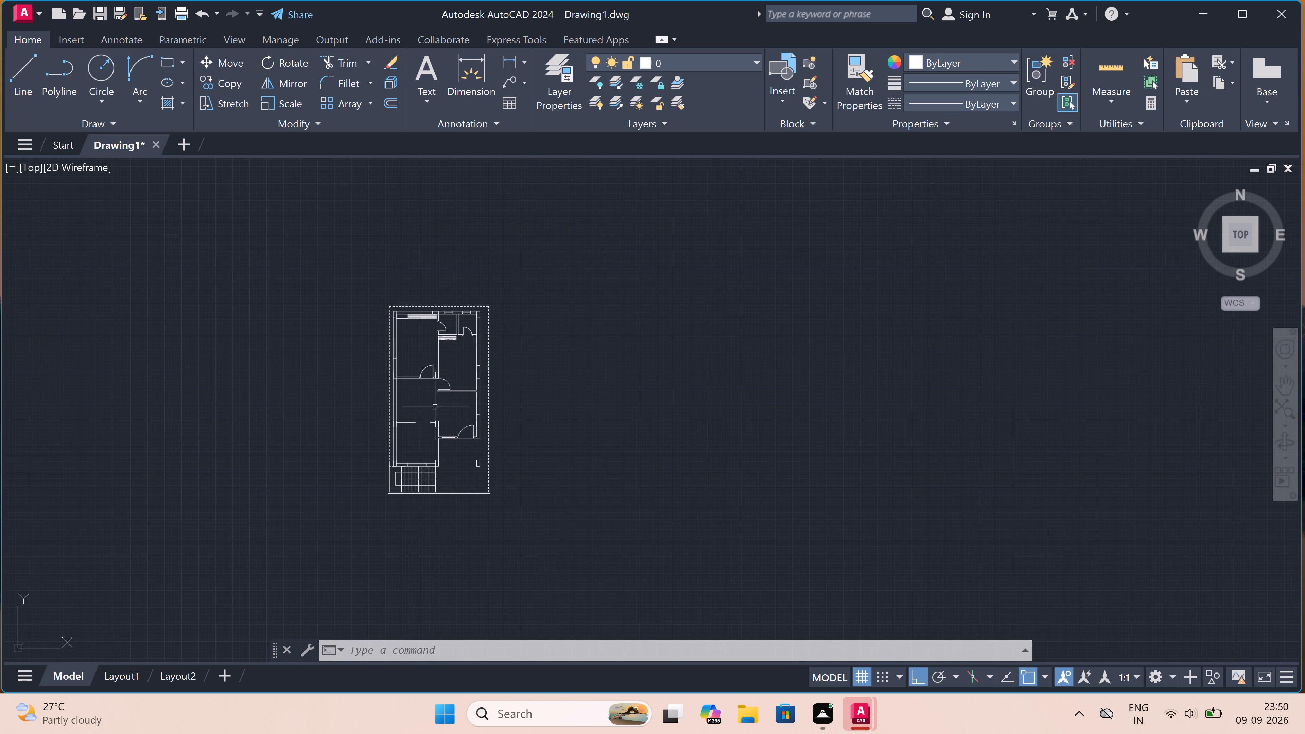
scroll(434, 383, up, 3)
scroll(434, 383, down, 1)
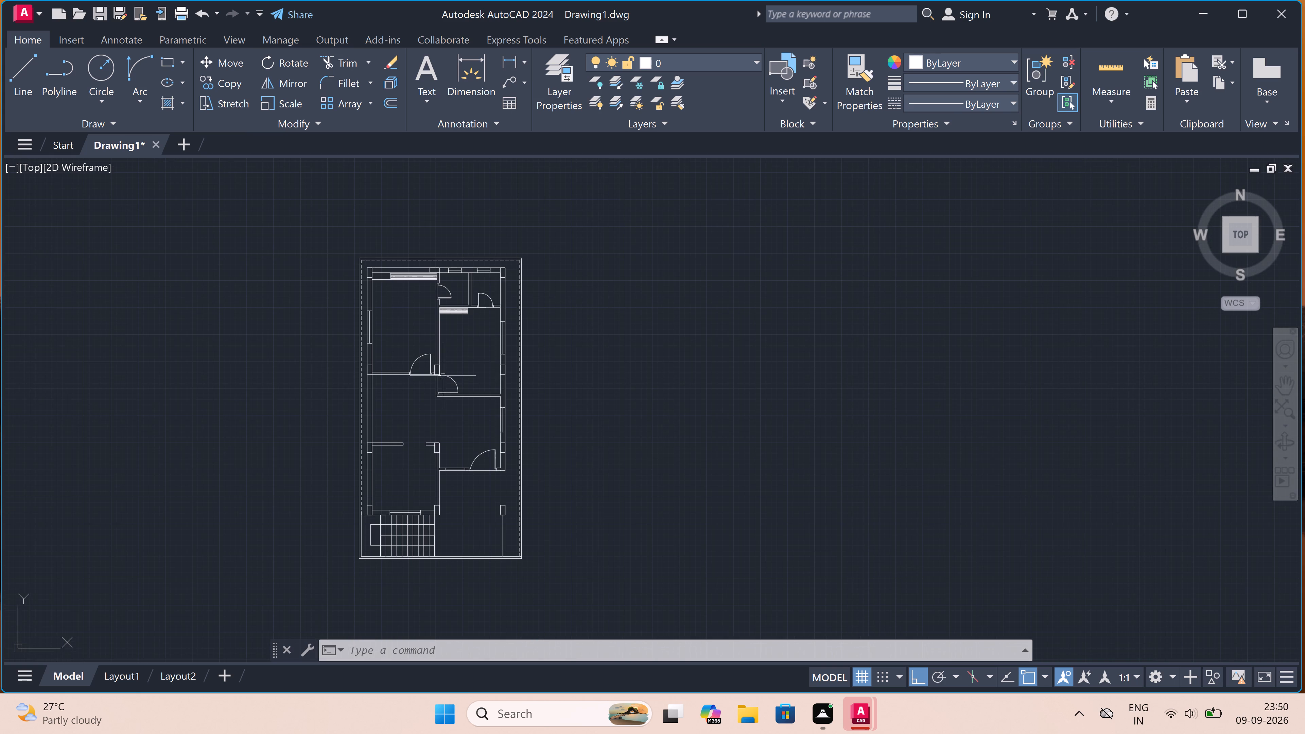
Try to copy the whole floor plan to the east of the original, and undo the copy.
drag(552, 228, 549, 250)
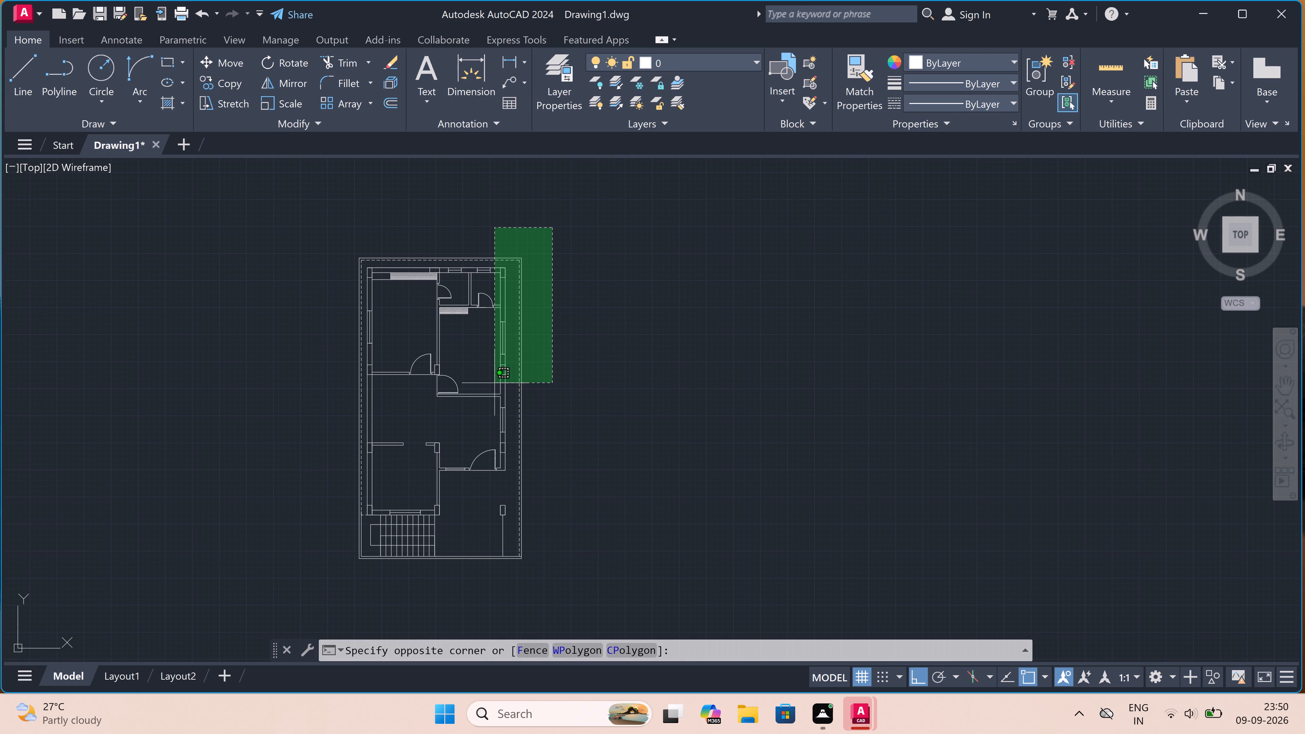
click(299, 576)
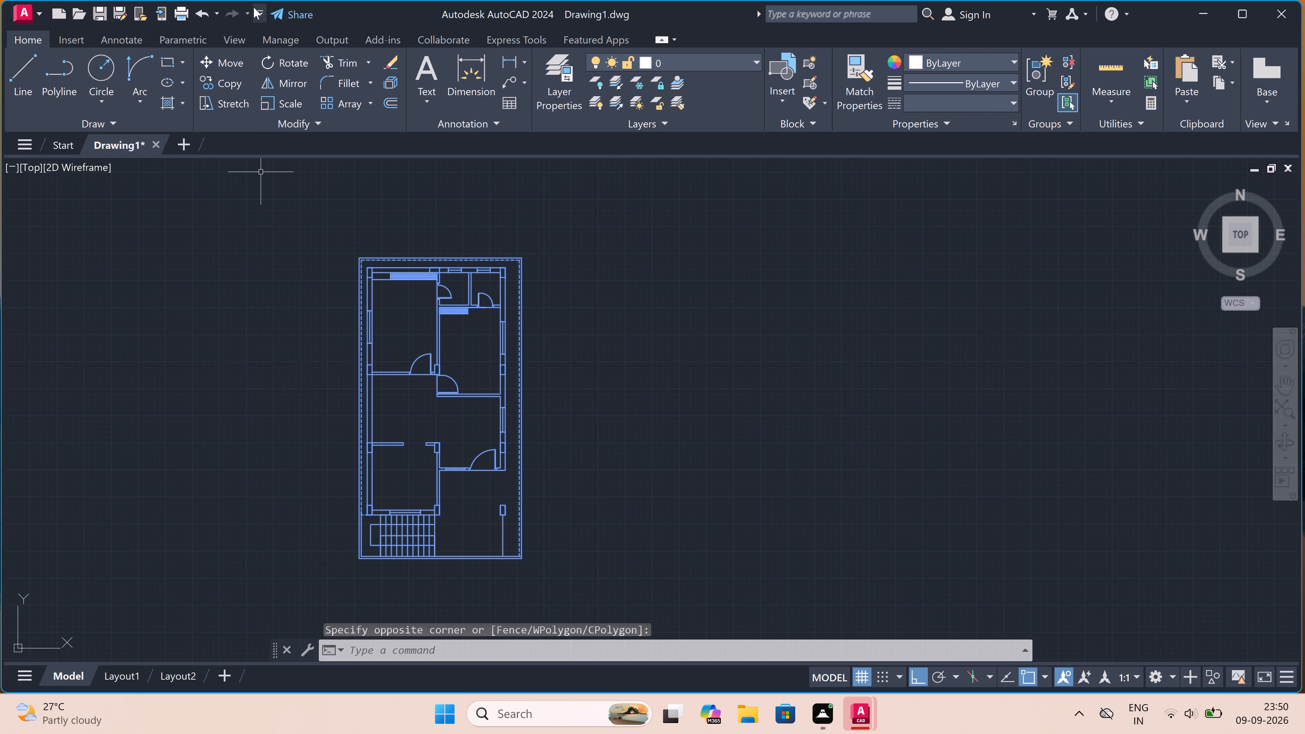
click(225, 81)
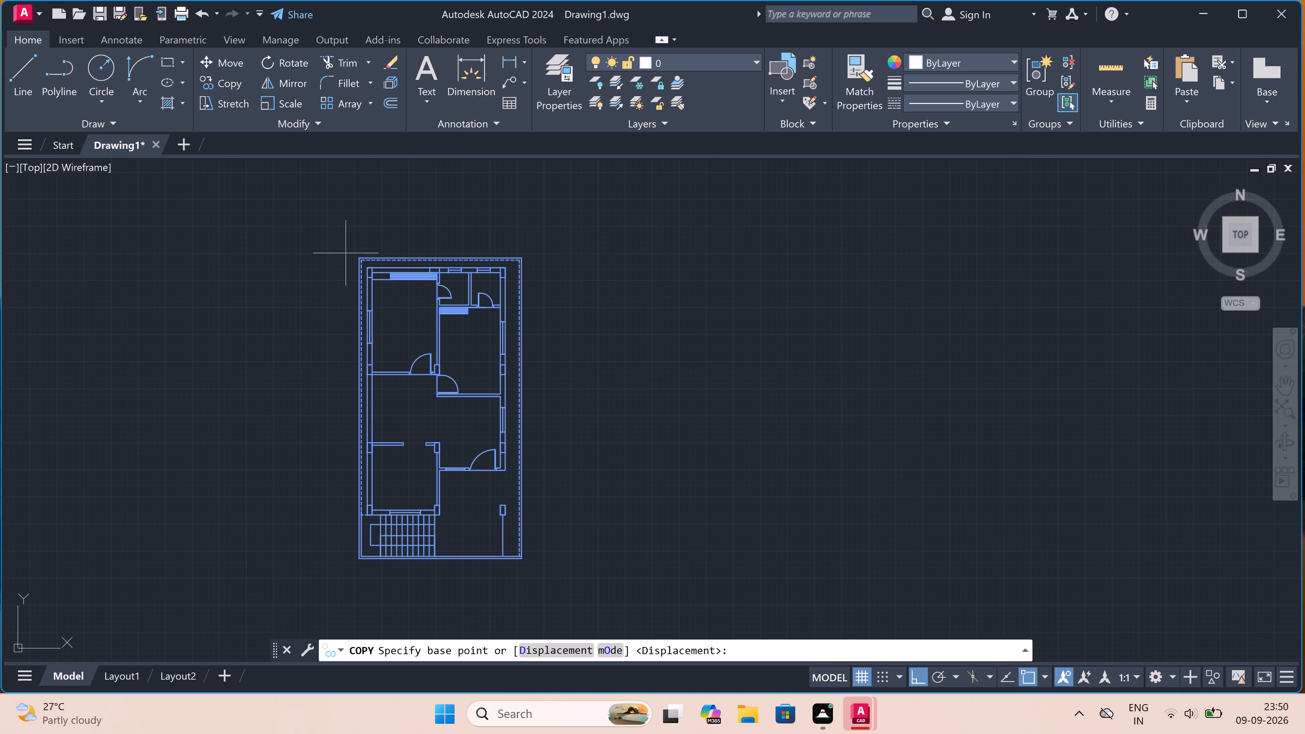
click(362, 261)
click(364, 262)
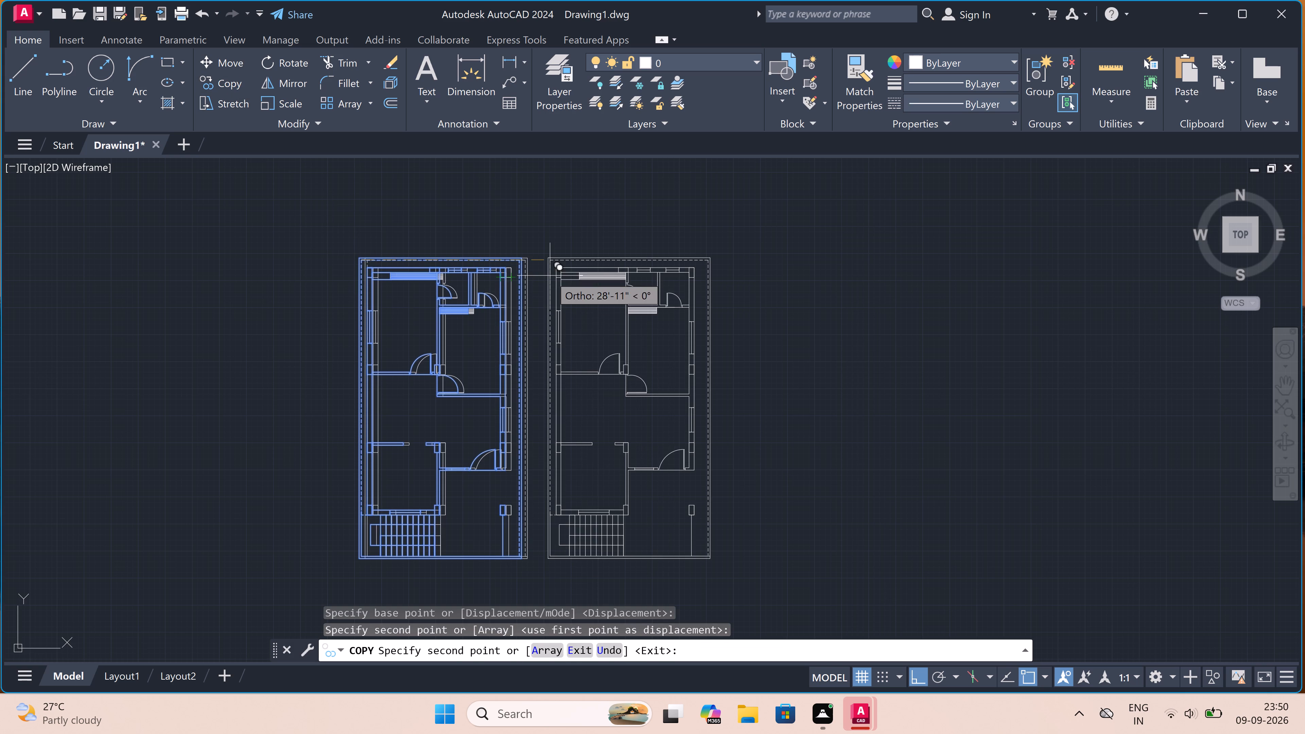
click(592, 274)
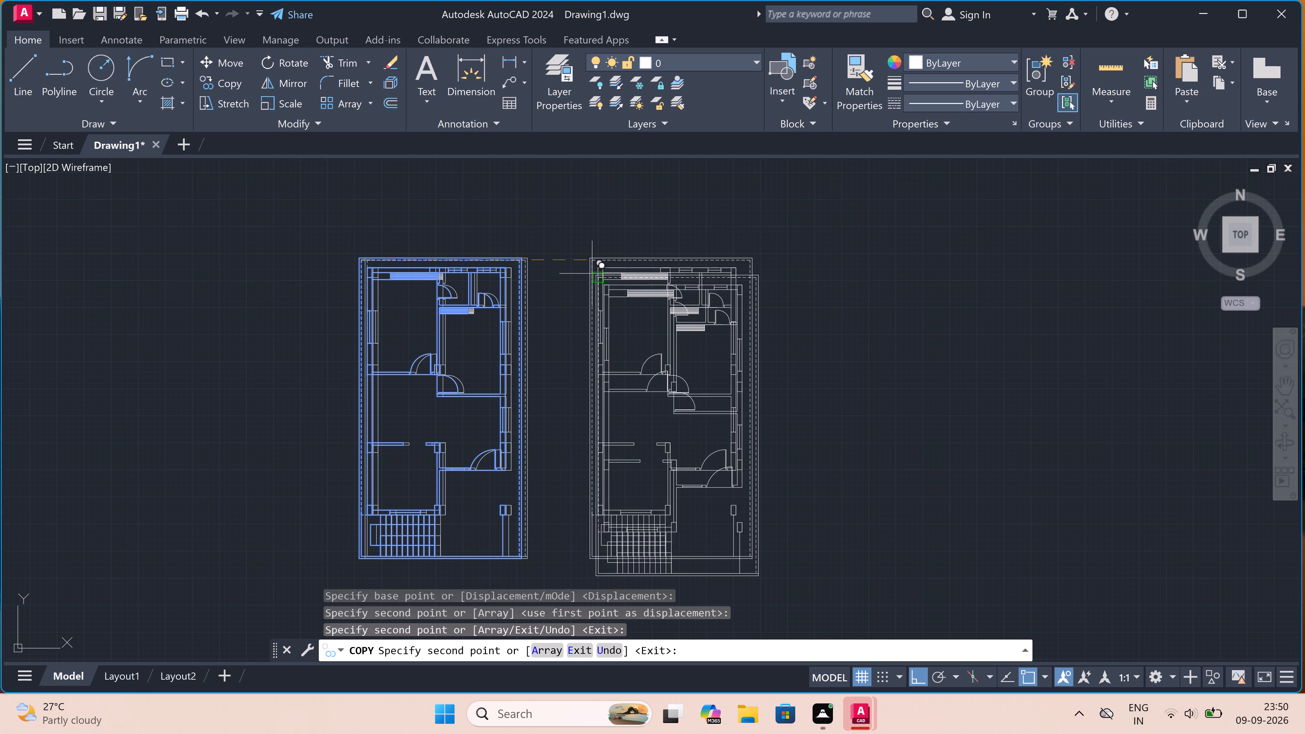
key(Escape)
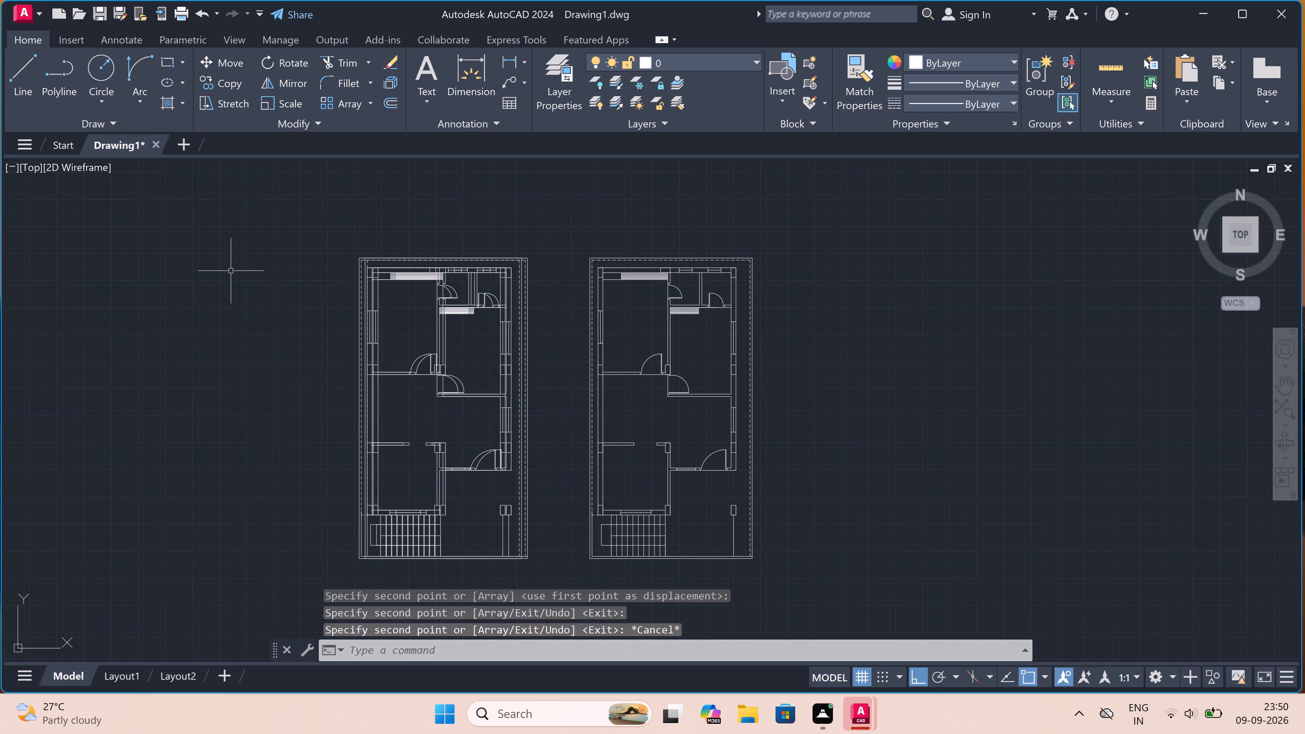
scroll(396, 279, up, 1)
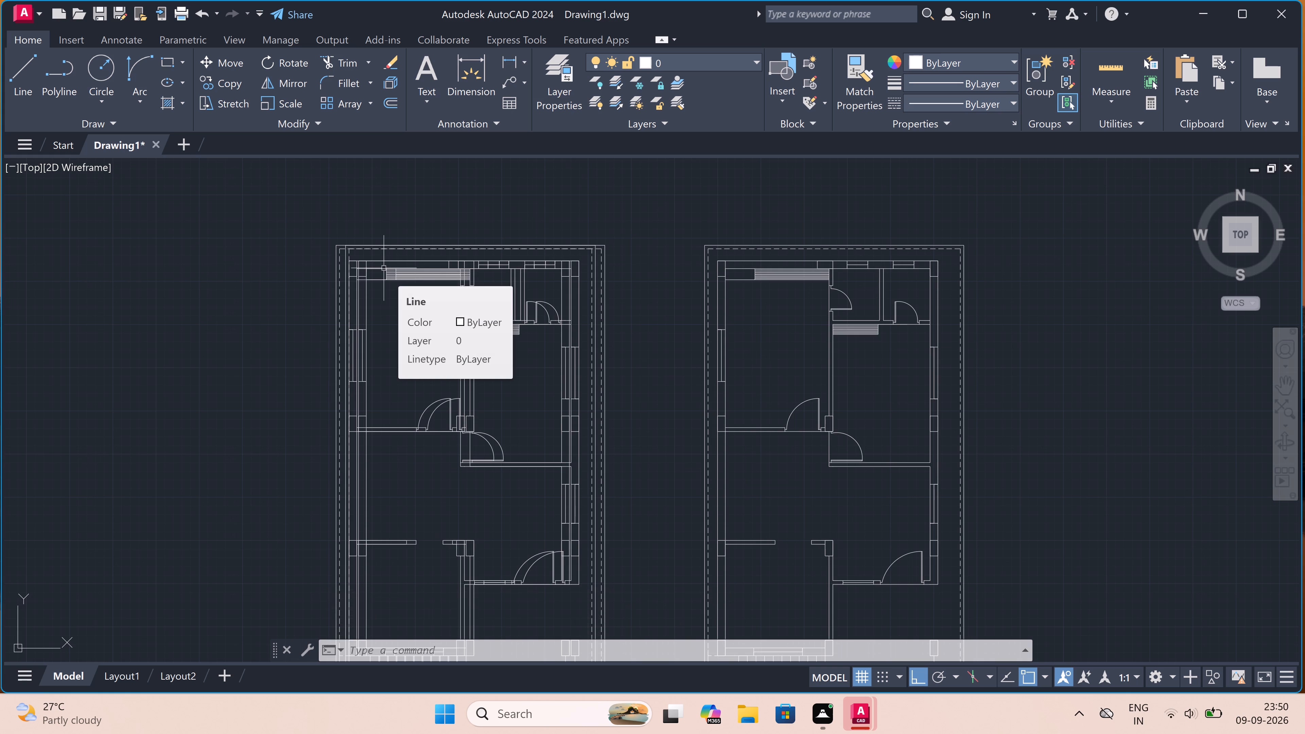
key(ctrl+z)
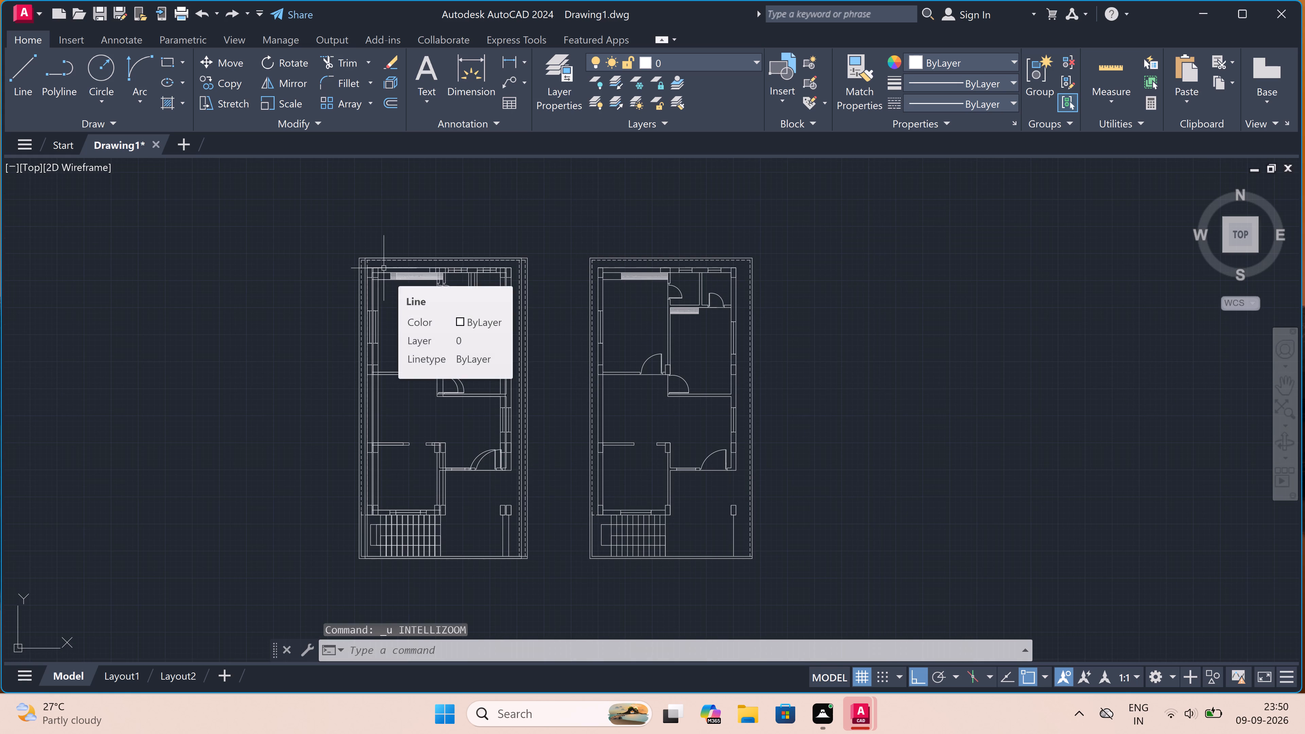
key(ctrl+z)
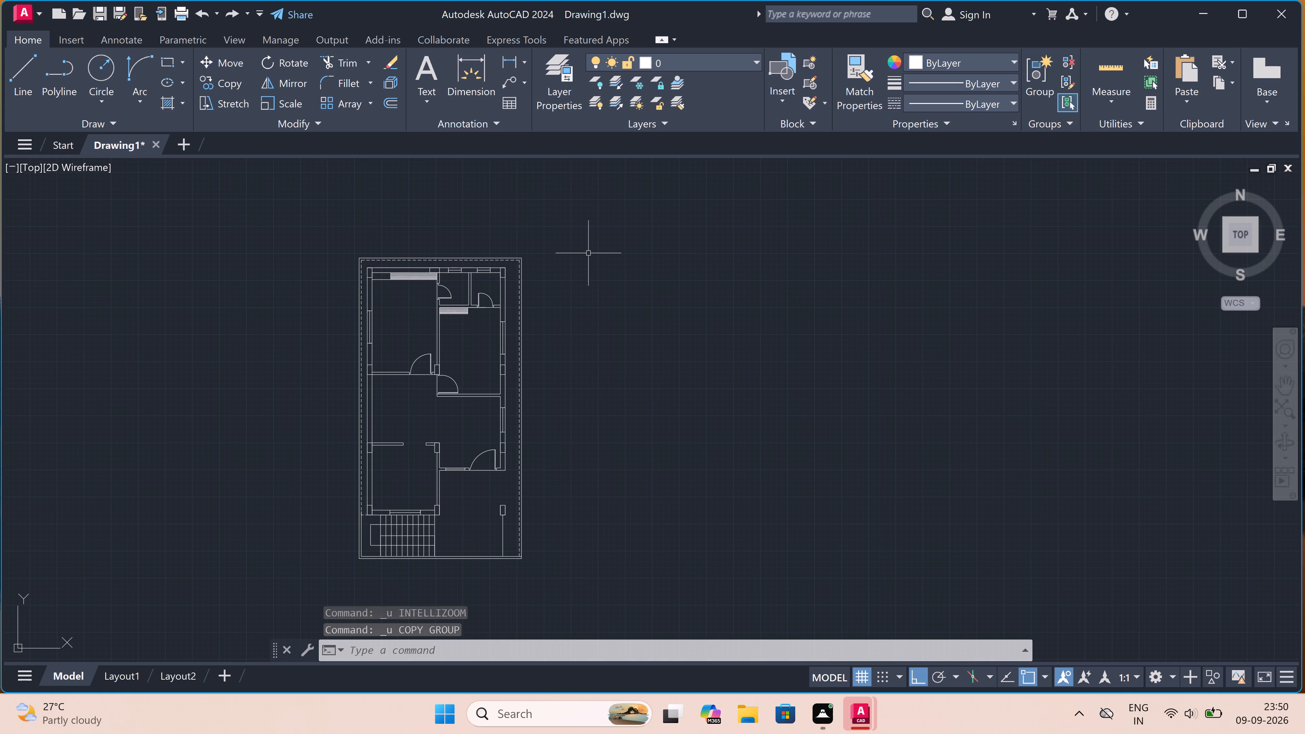
Copy the whole floor plan with its plot line and staircase about 31' due east of the original.
drag(564, 219, 556, 239)
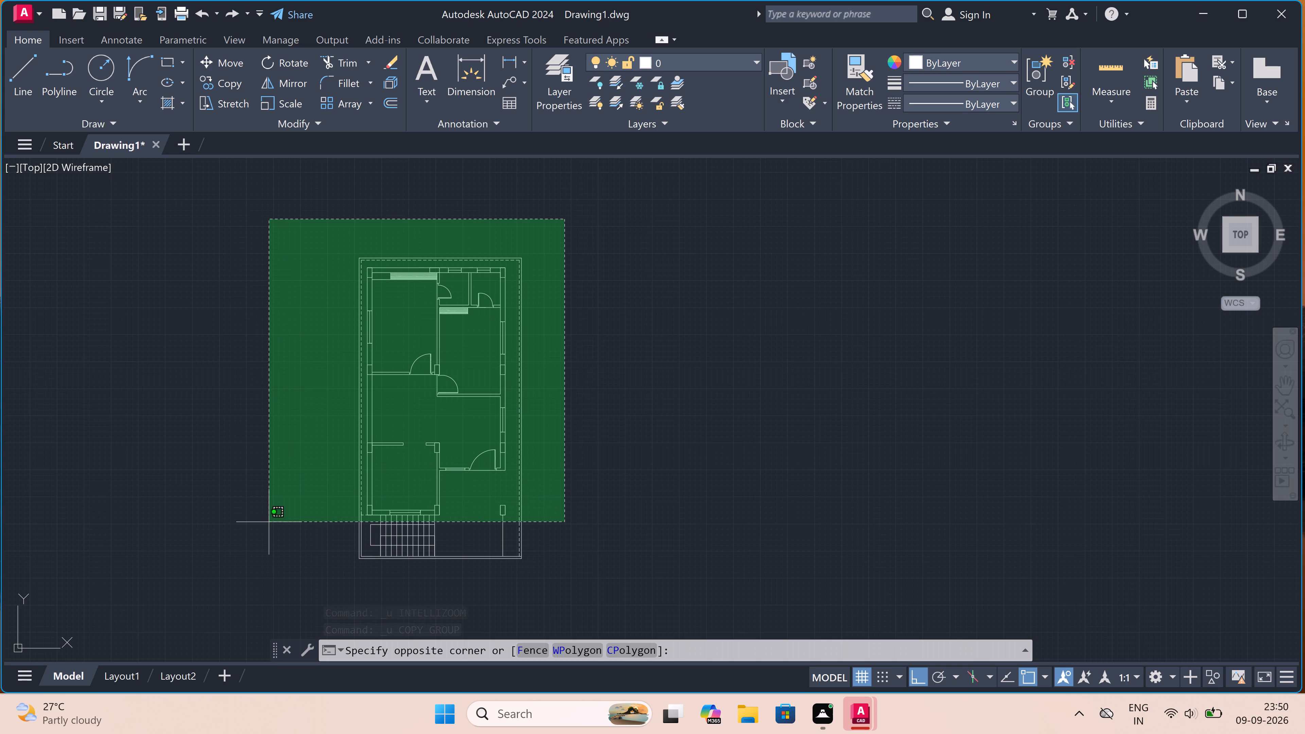
click(254, 569)
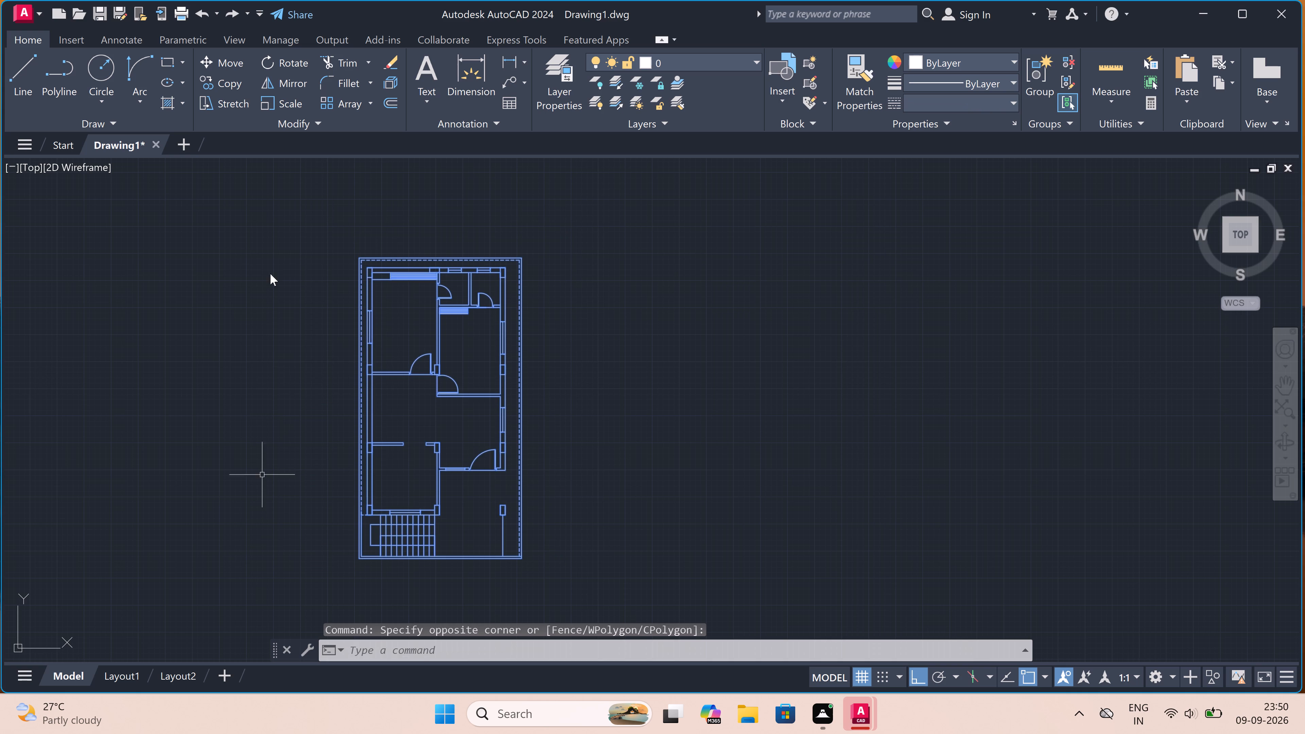
click(231, 81)
double_click(387, 323)
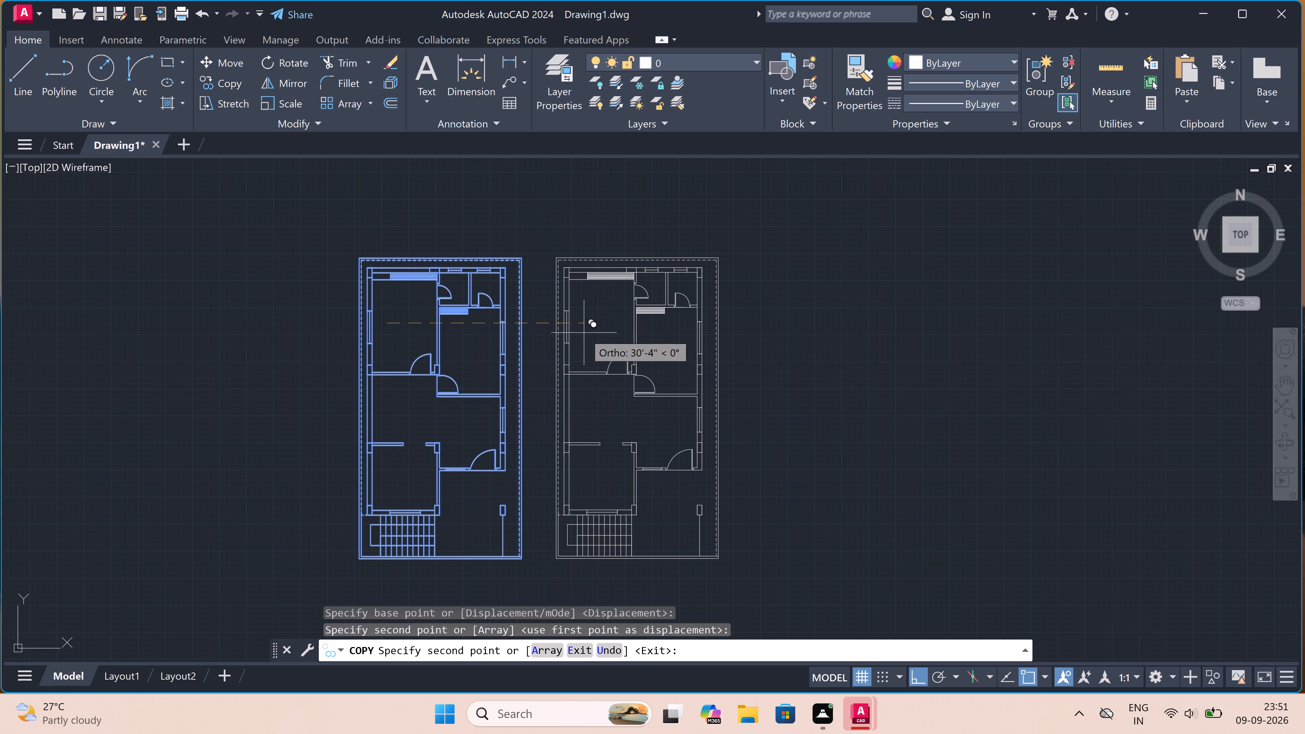
click(587, 331)
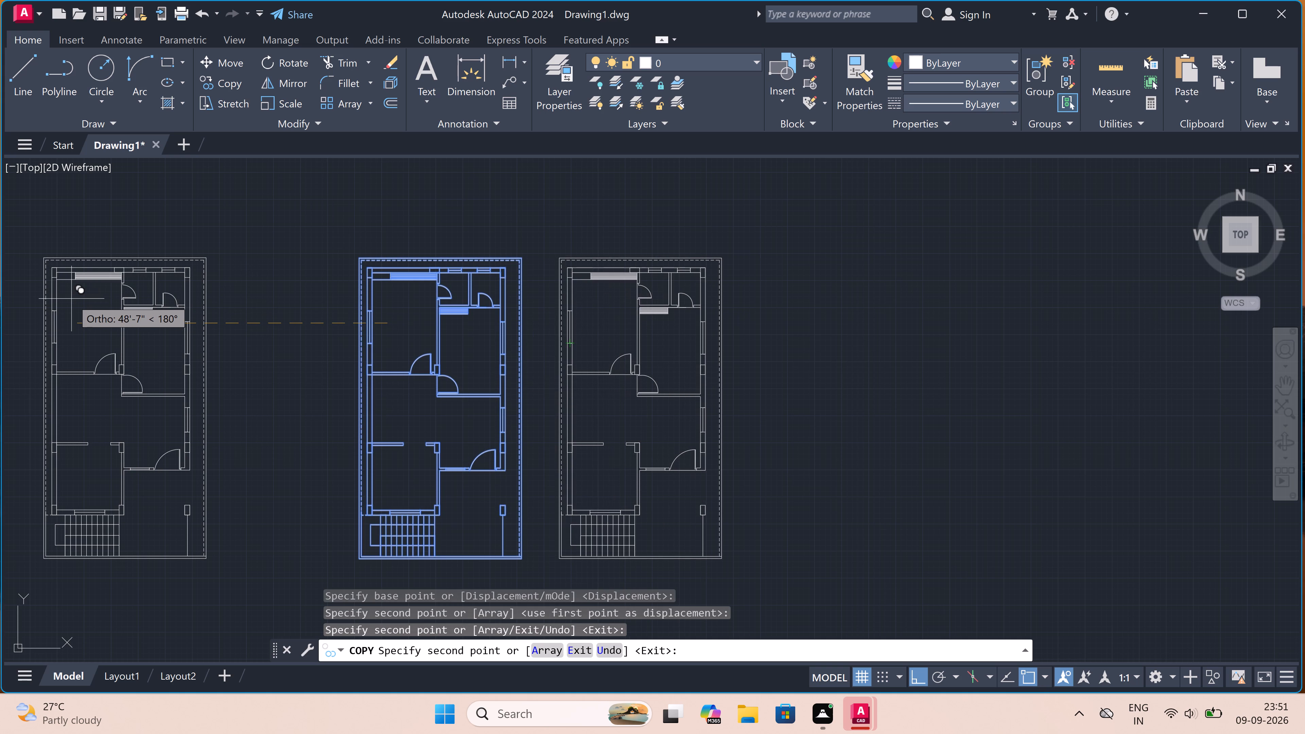
key(Escape)
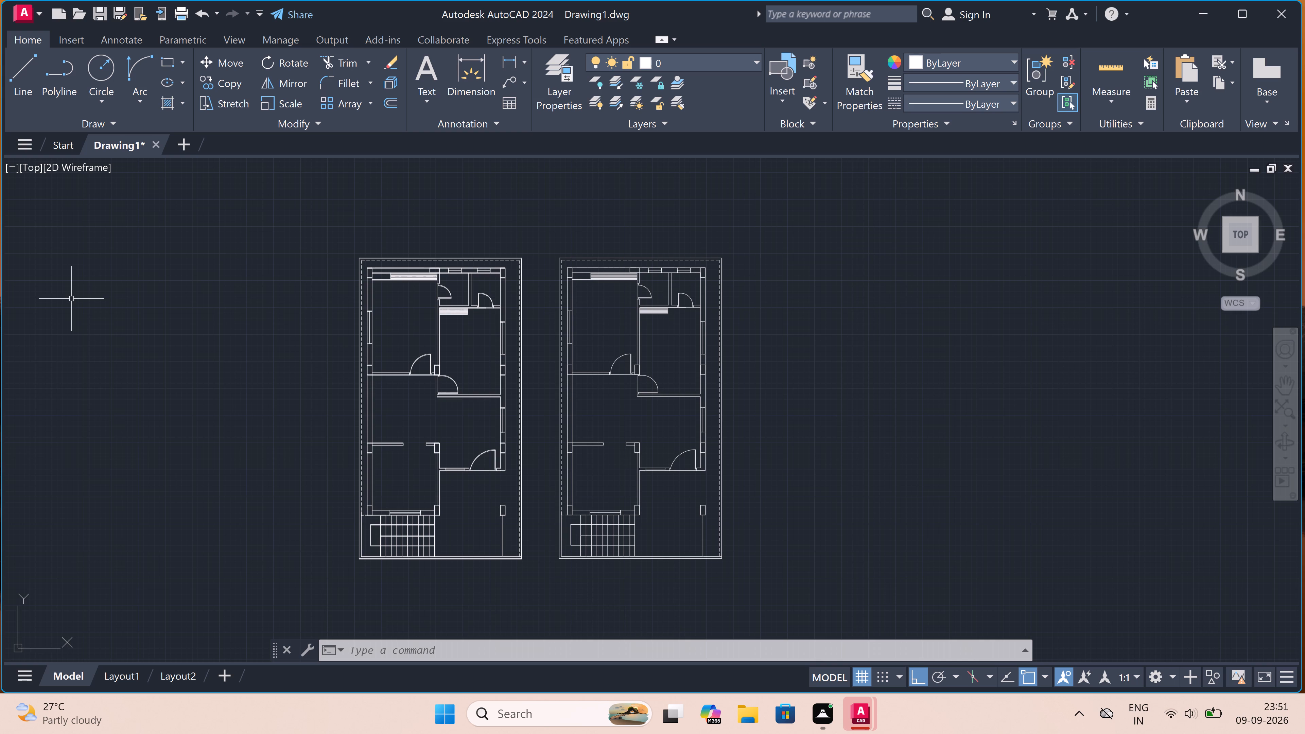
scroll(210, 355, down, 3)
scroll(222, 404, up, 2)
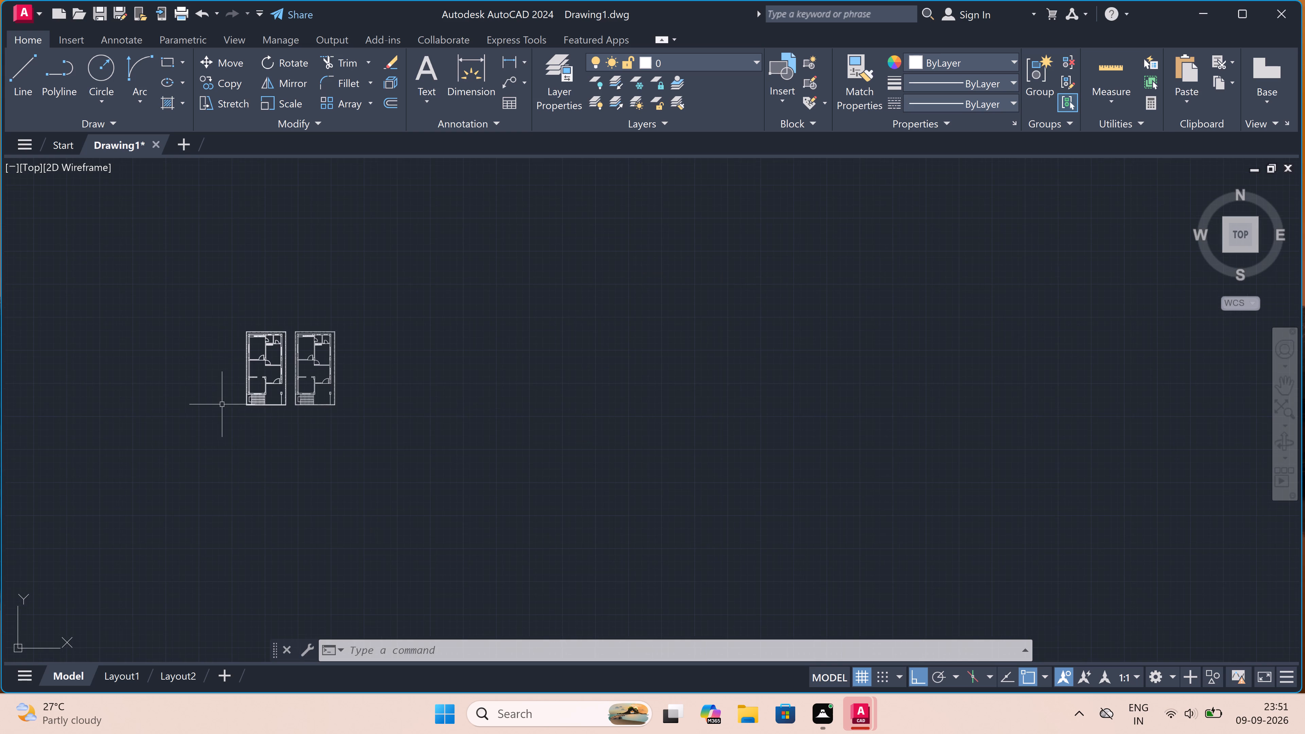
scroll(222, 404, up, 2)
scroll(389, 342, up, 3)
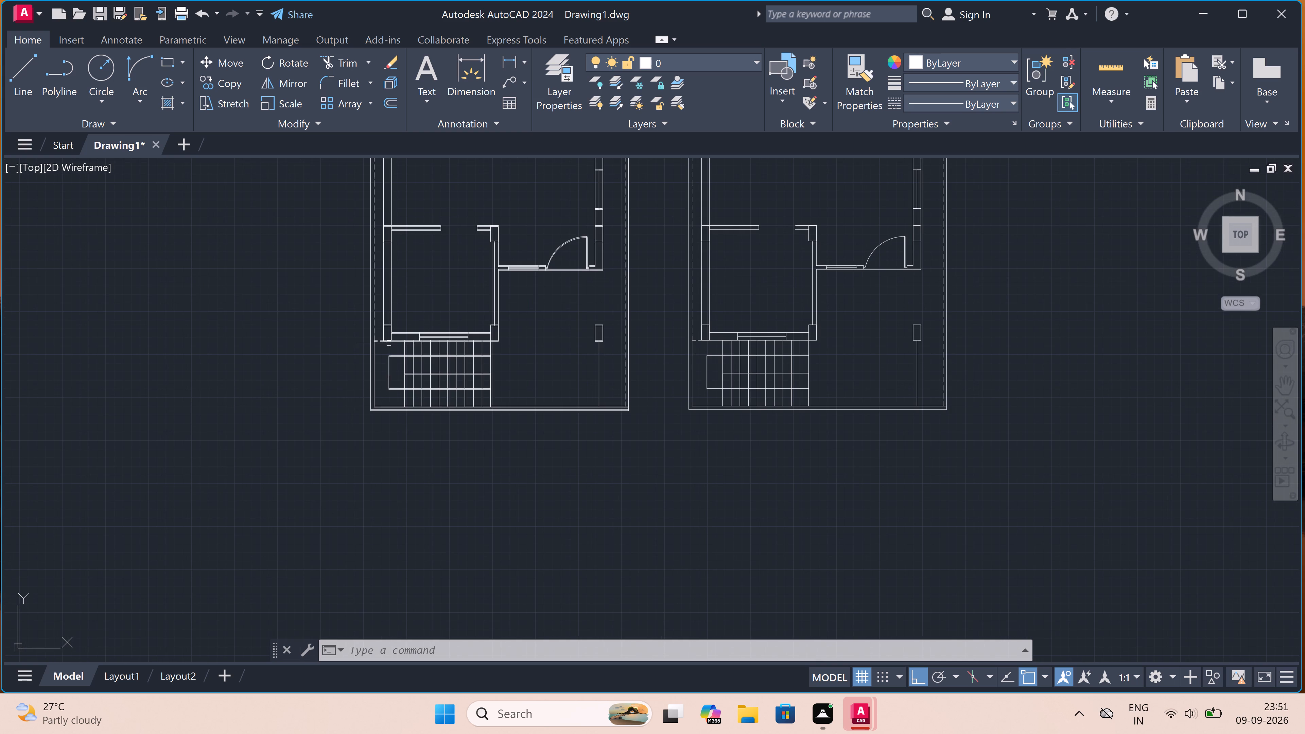
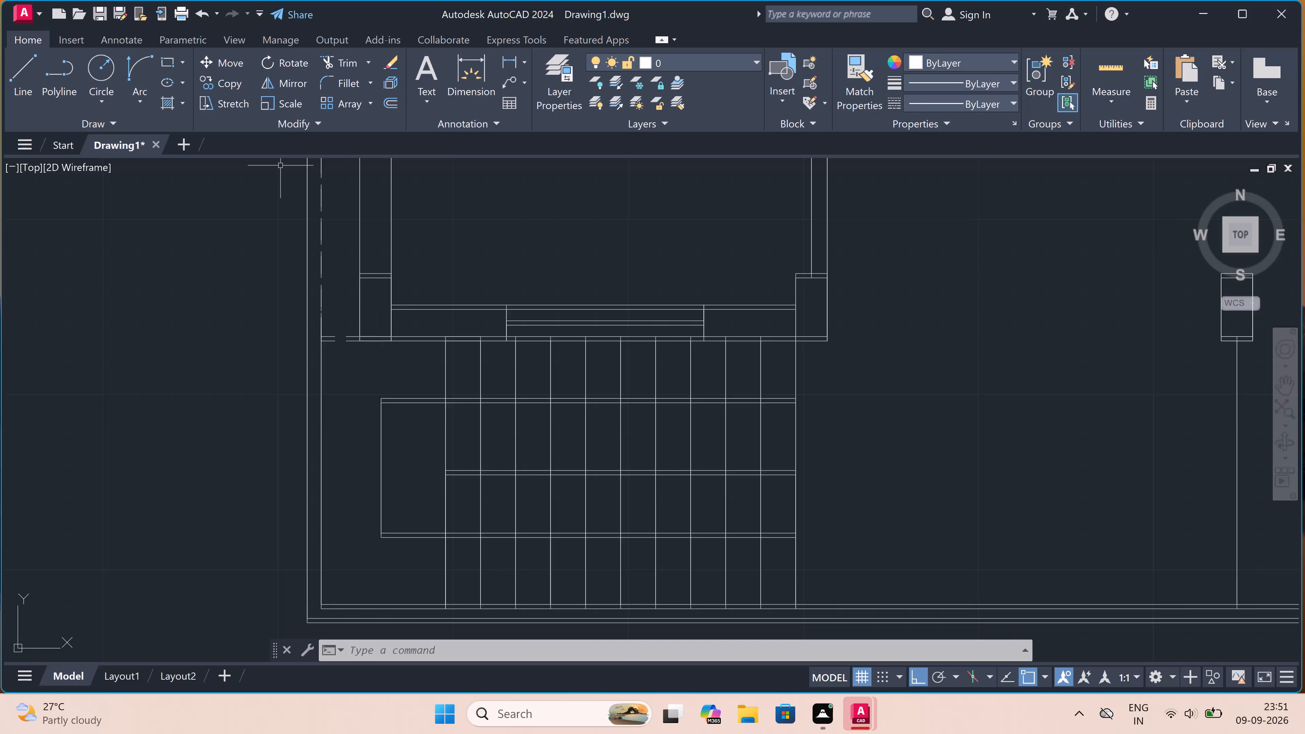
Inspect the two side-by-side floor plans, comparing their staircases, walls, doors and outer boundaries.
scroll(328, 301, down, 3)
scroll(358, 411, down, 2)
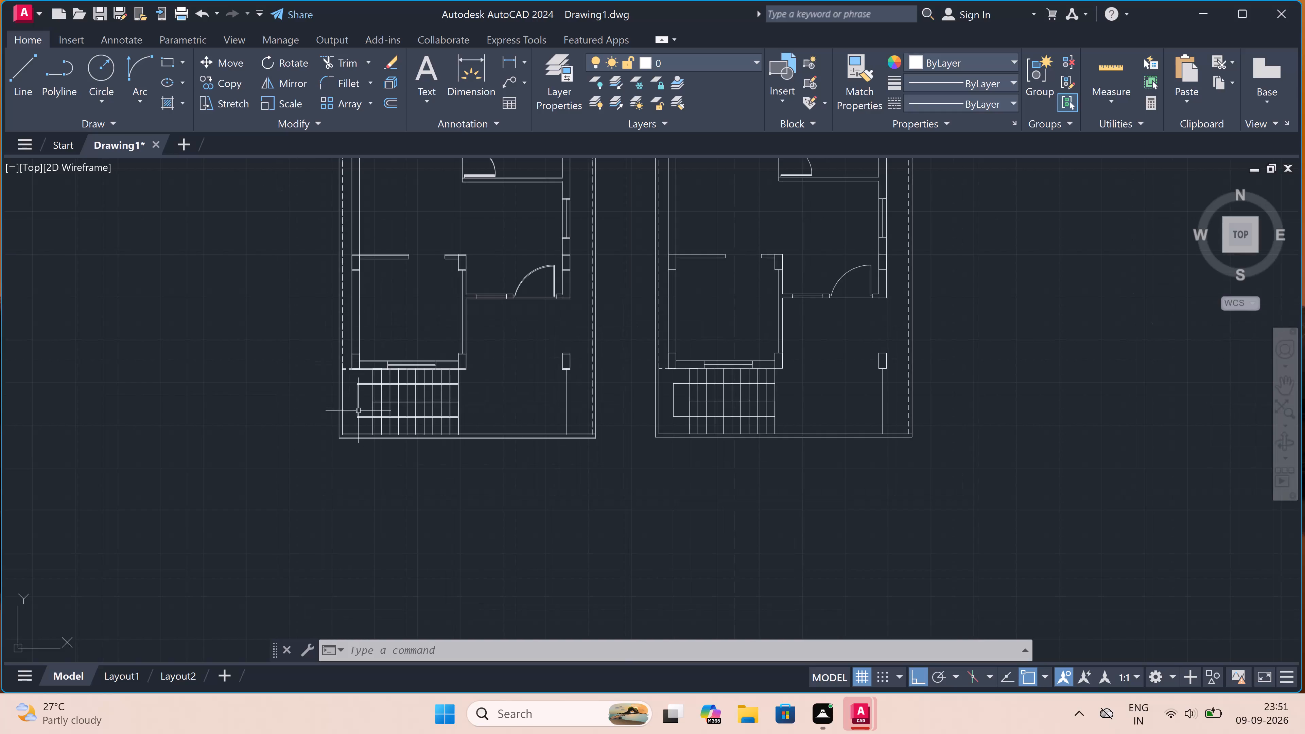
scroll(358, 226, up, 4)
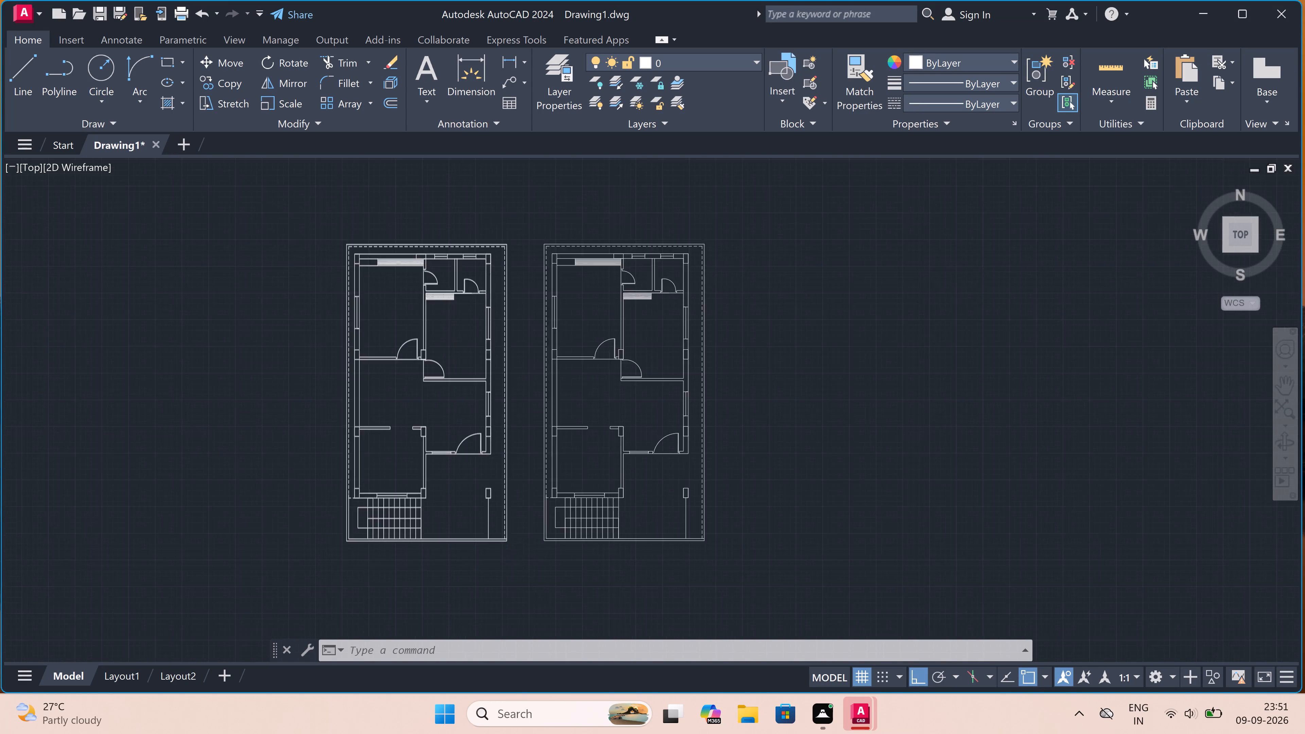
scroll(351, 331, up, 2)
scroll(351, 329, down, 5)
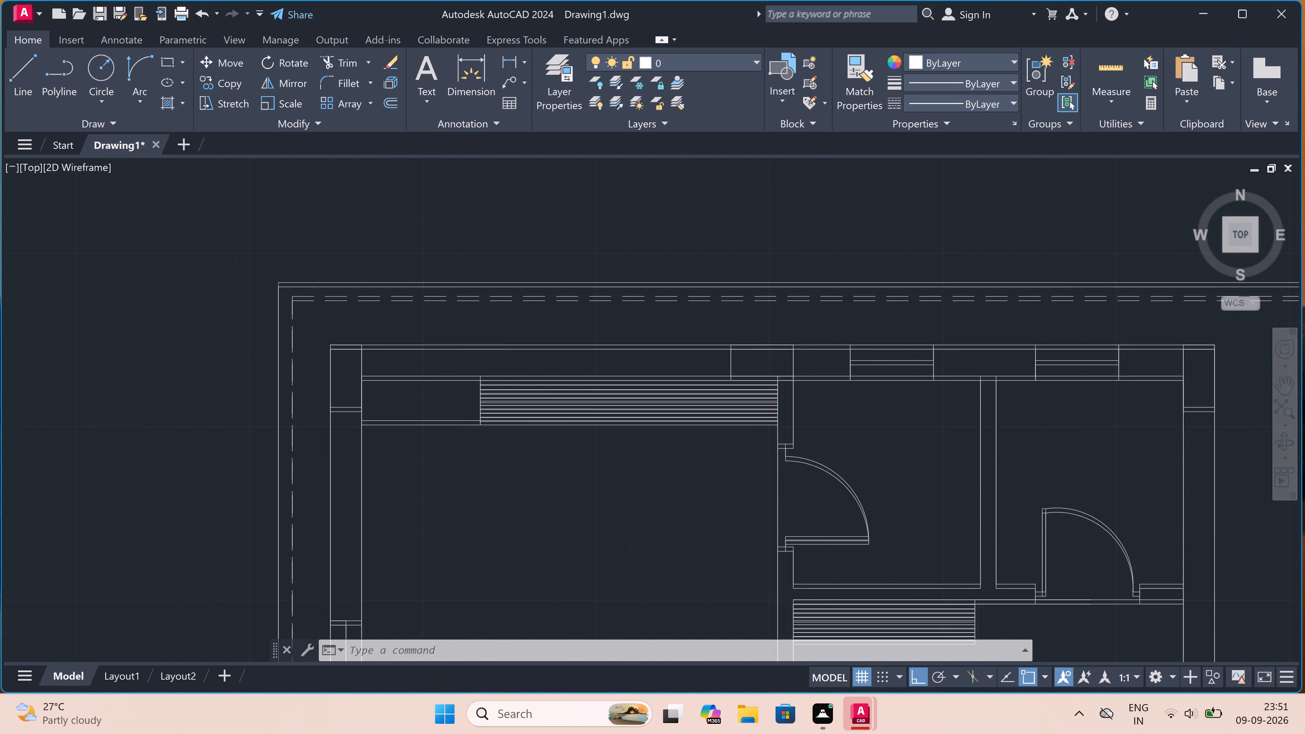
scroll(695, 350, up, 4)
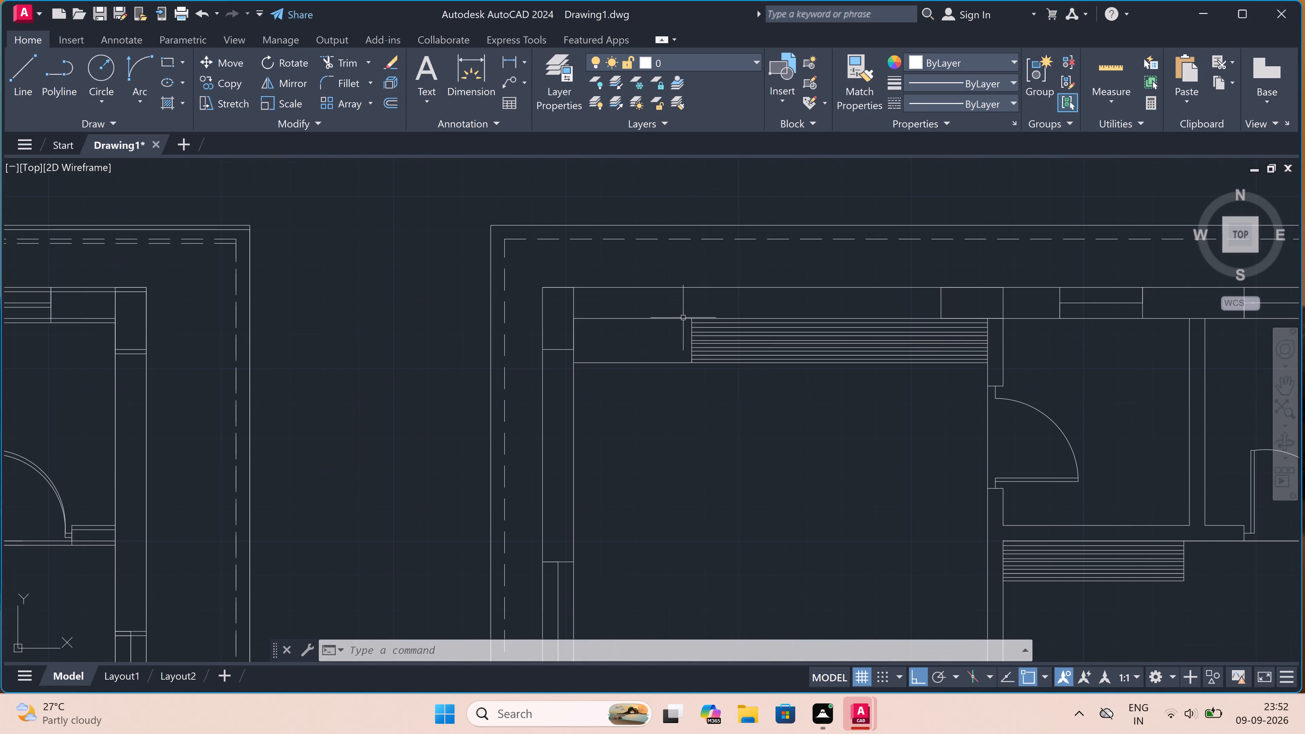
scroll(671, 301, down, 4)
scroll(642, 305, down, 2)
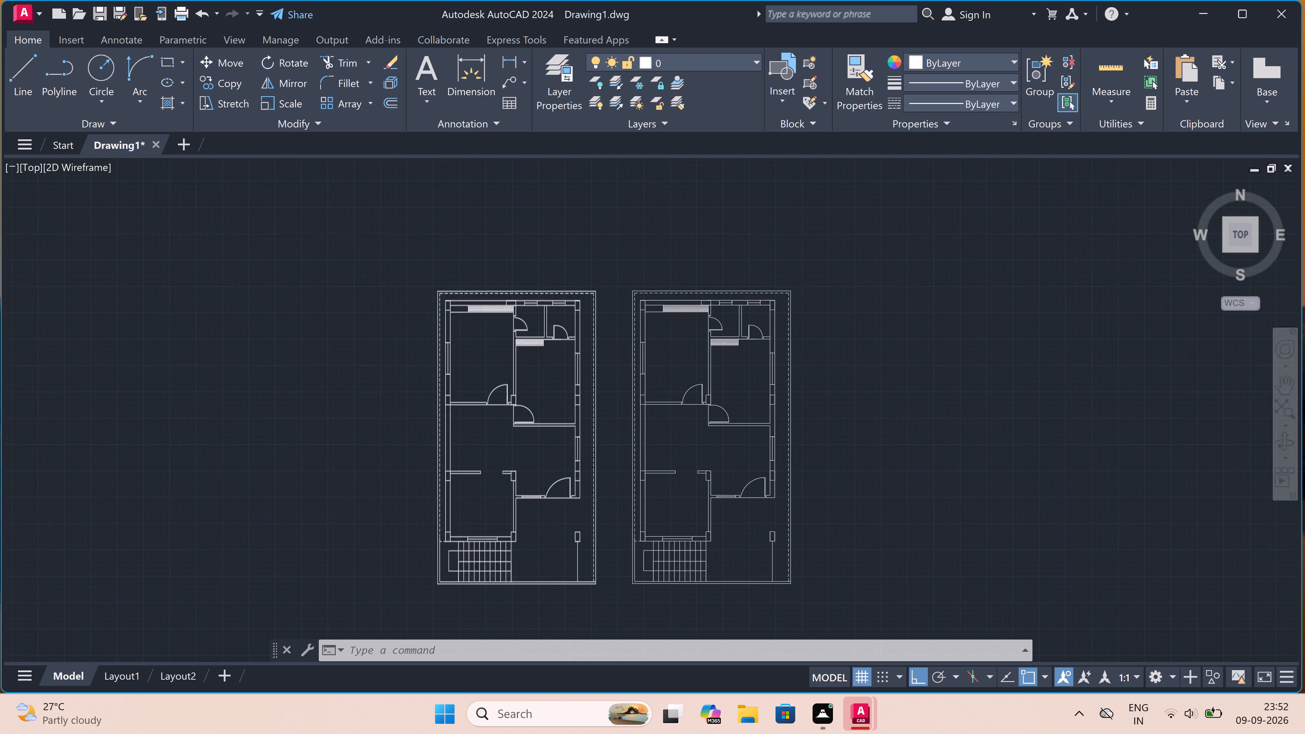
scroll(620, 353, up, 2)
scroll(611, 343, down, 1)
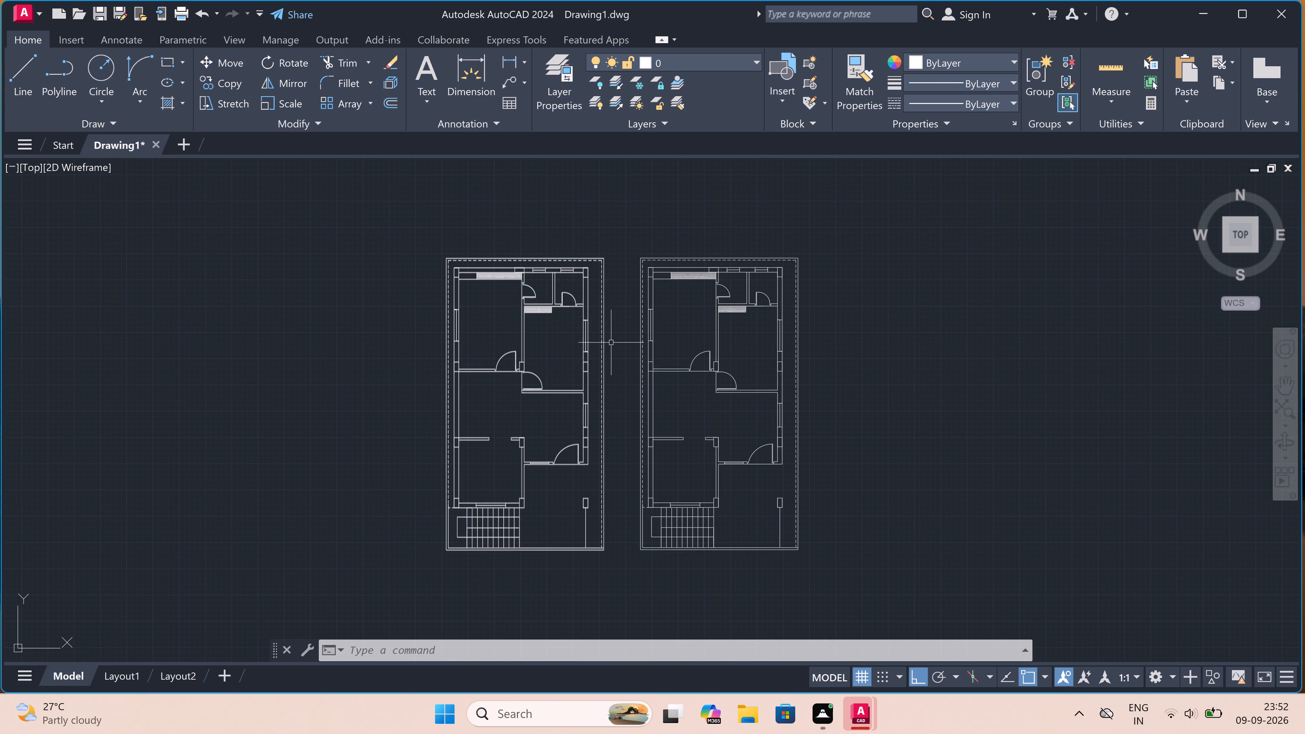
Erase the entire left-hand floor plan, keeping only the right-hand one.
click(617, 224)
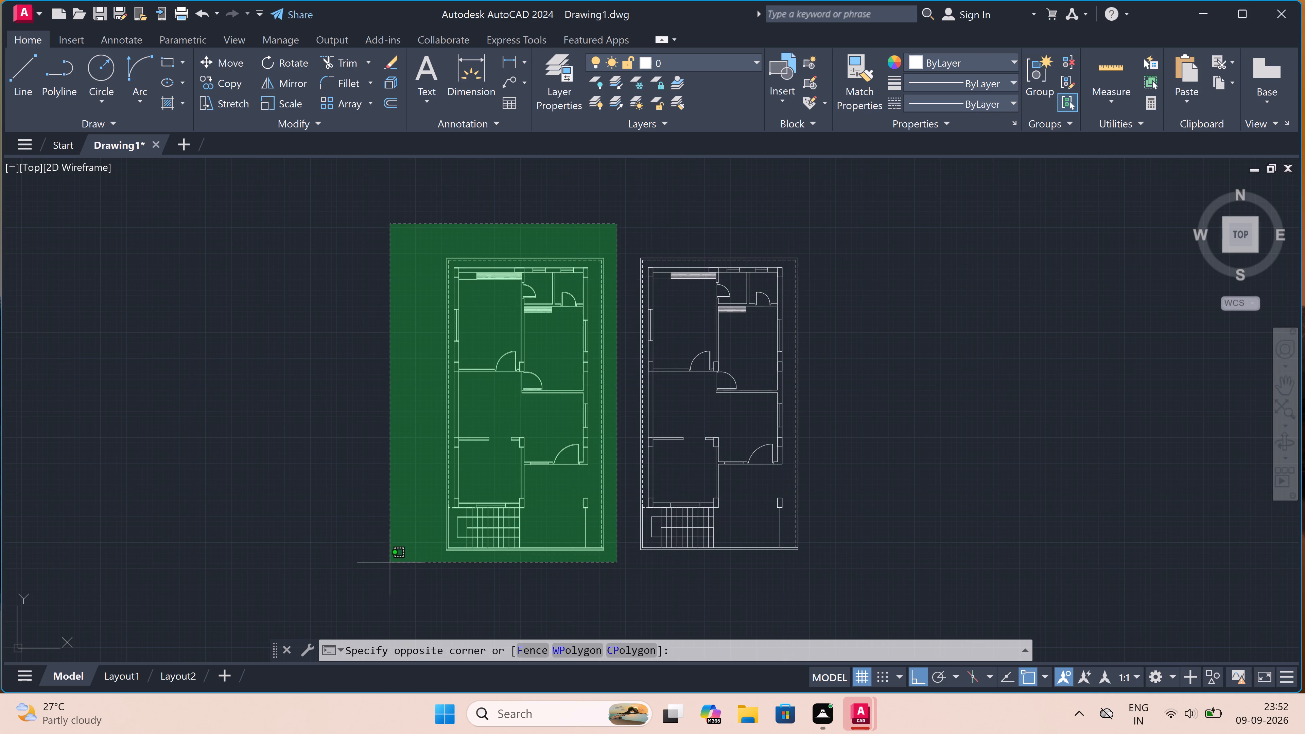
click(390, 562)
key(Delete)
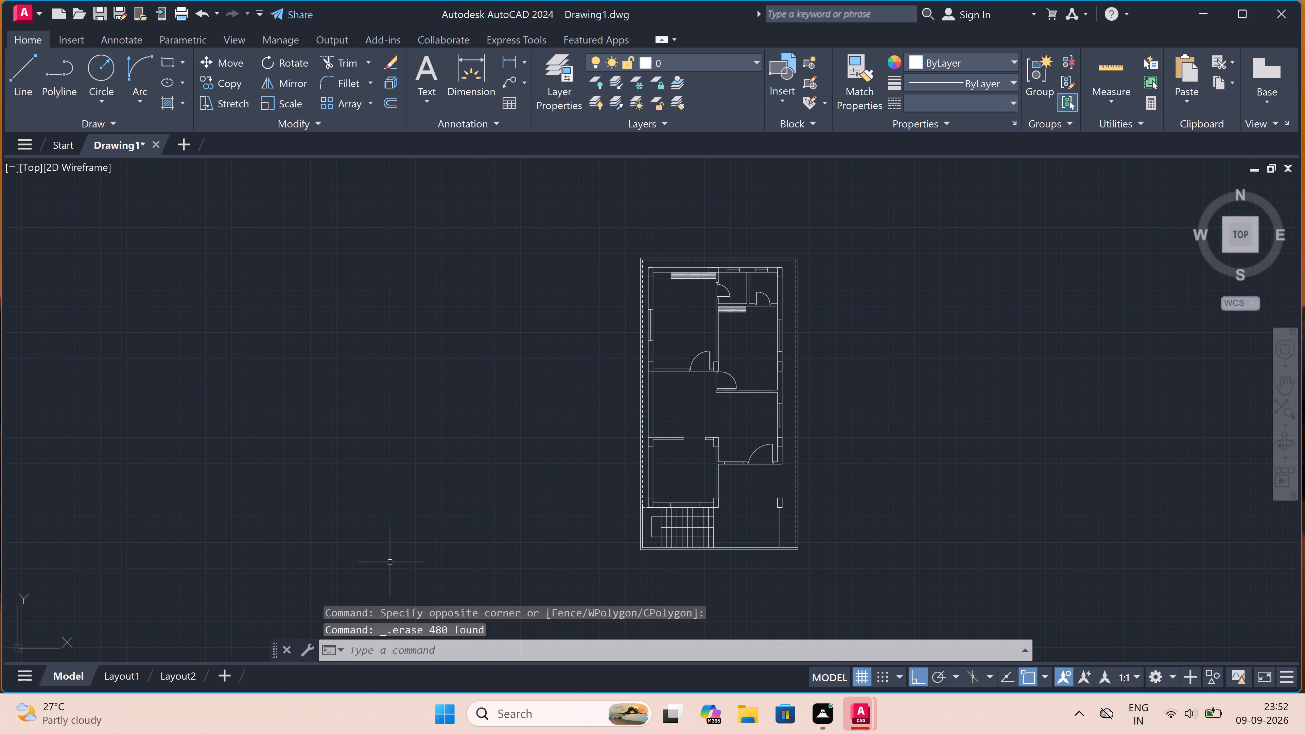
Examine the remaining floor plan, including its bedroom door area and its overall layout.
scroll(434, 473, down, 3)
scroll(498, 447, up, 1)
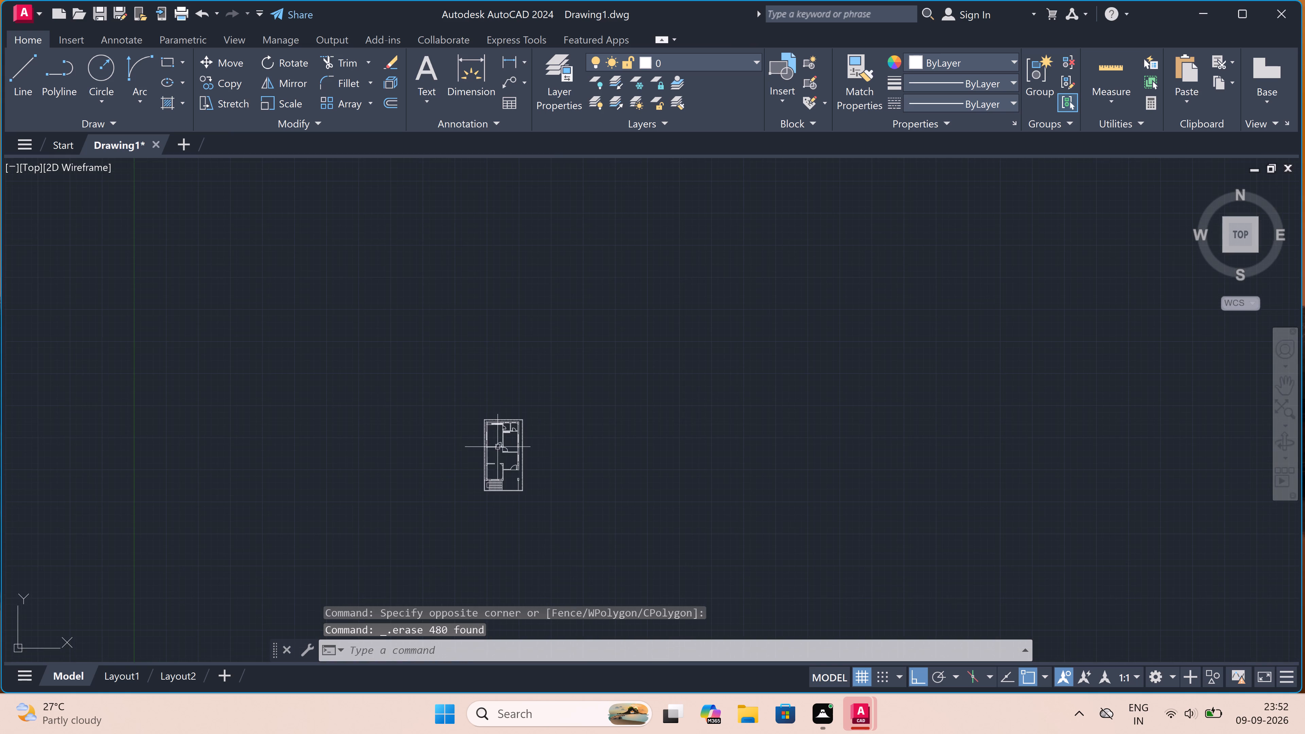
scroll(498, 447, up, 2)
scroll(461, 448, up, 5)
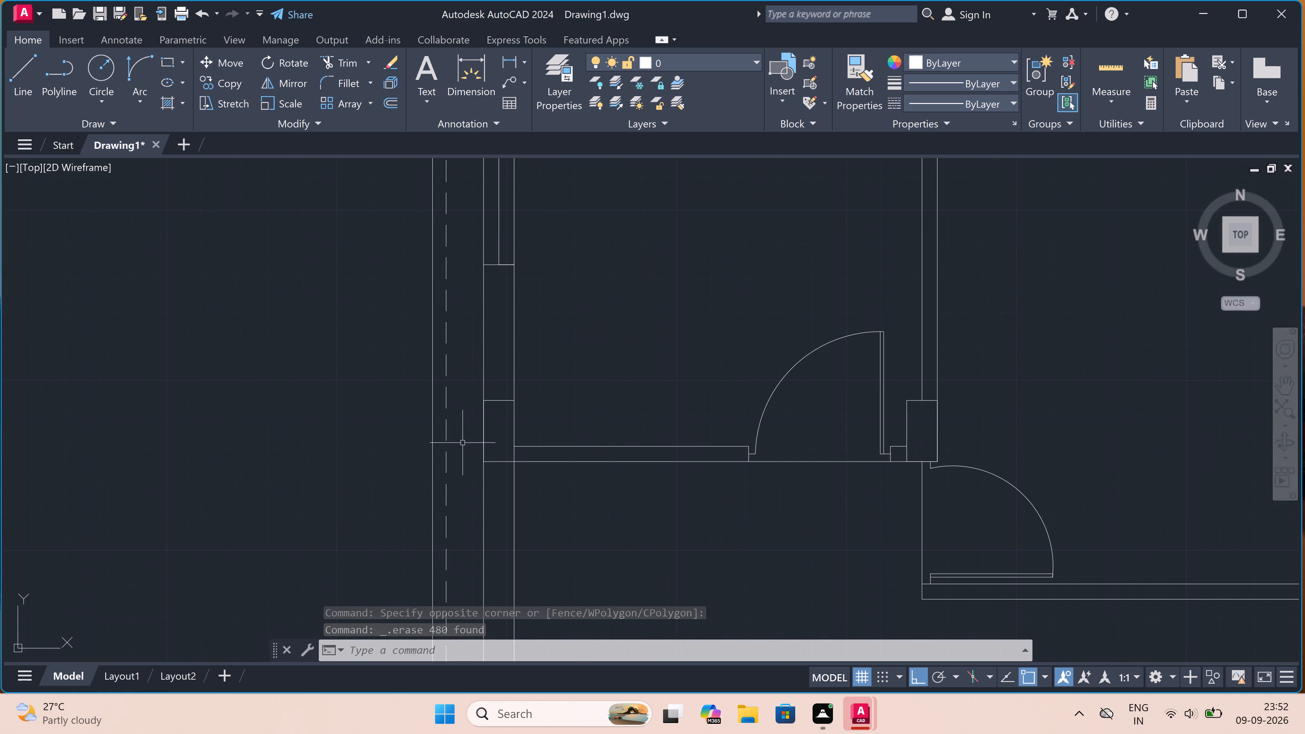
scroll(466, 430, down, 4)
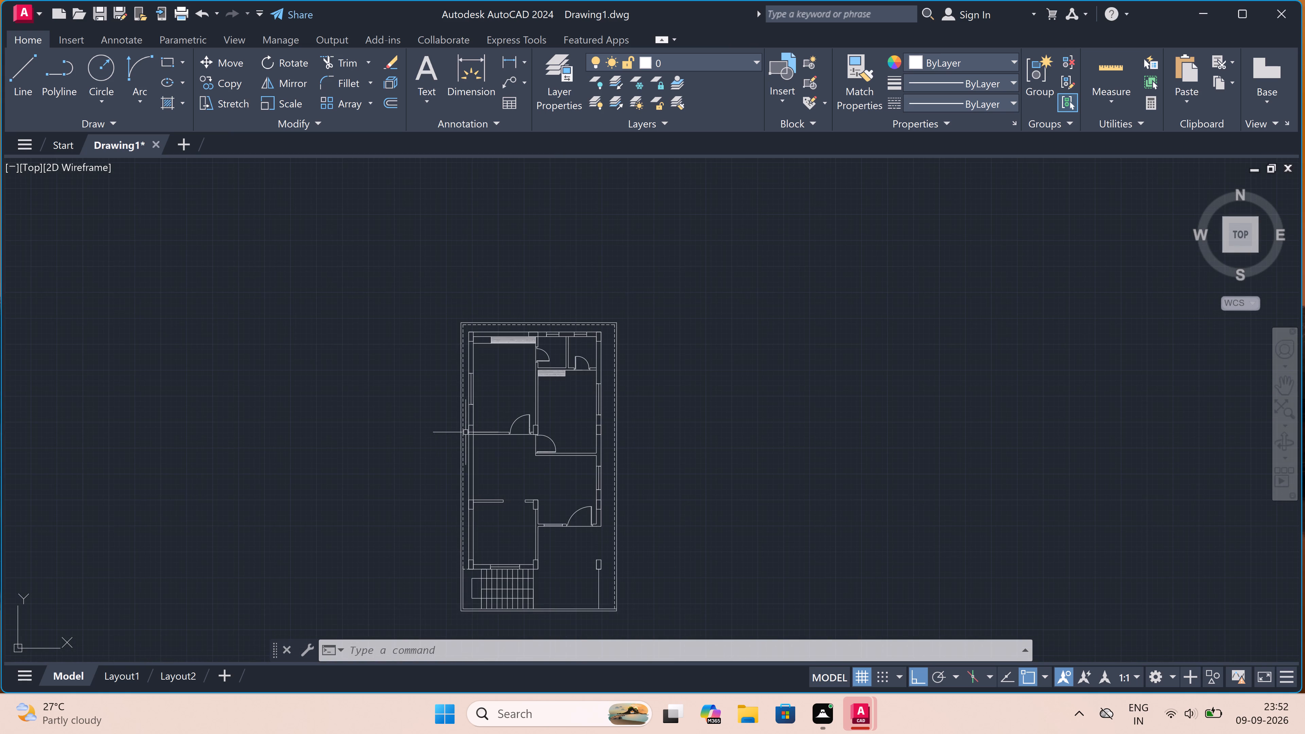
scroll(458, 536, down, 2)
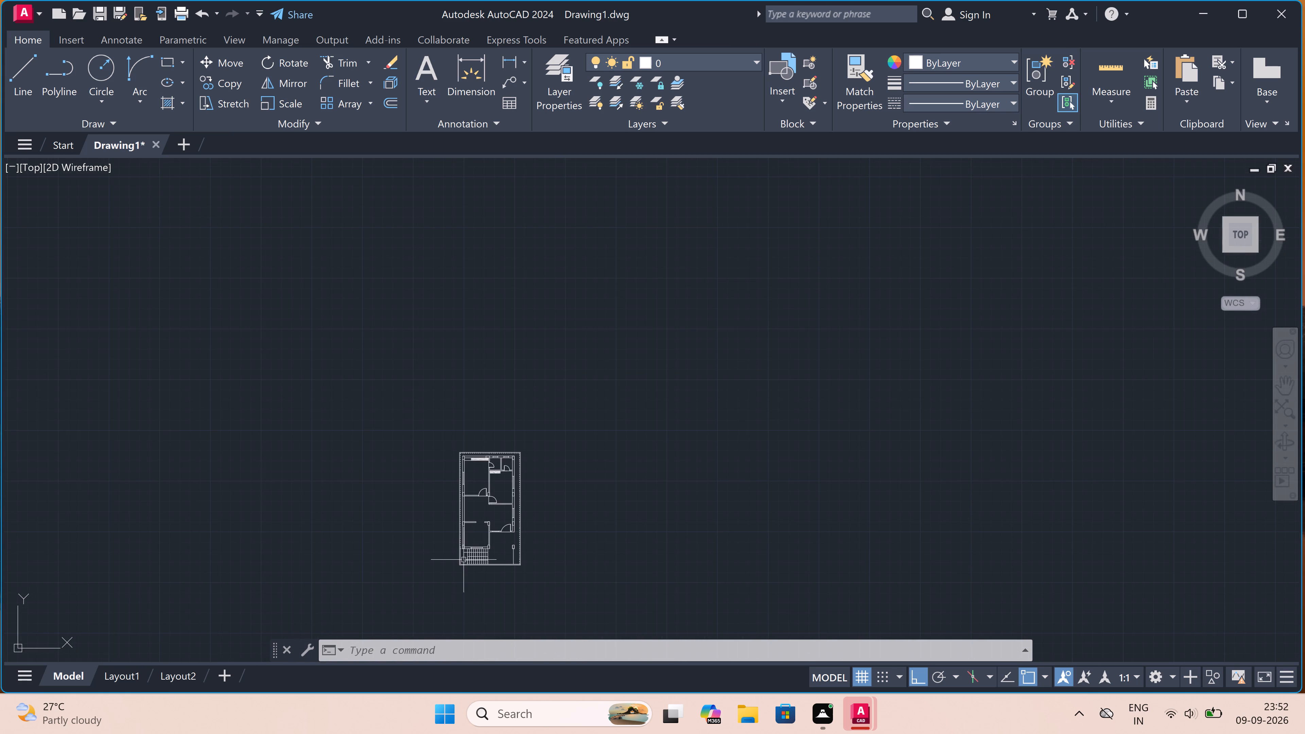
scroll(505, 591, up, 3)
scroll(539, 535, down, 1)
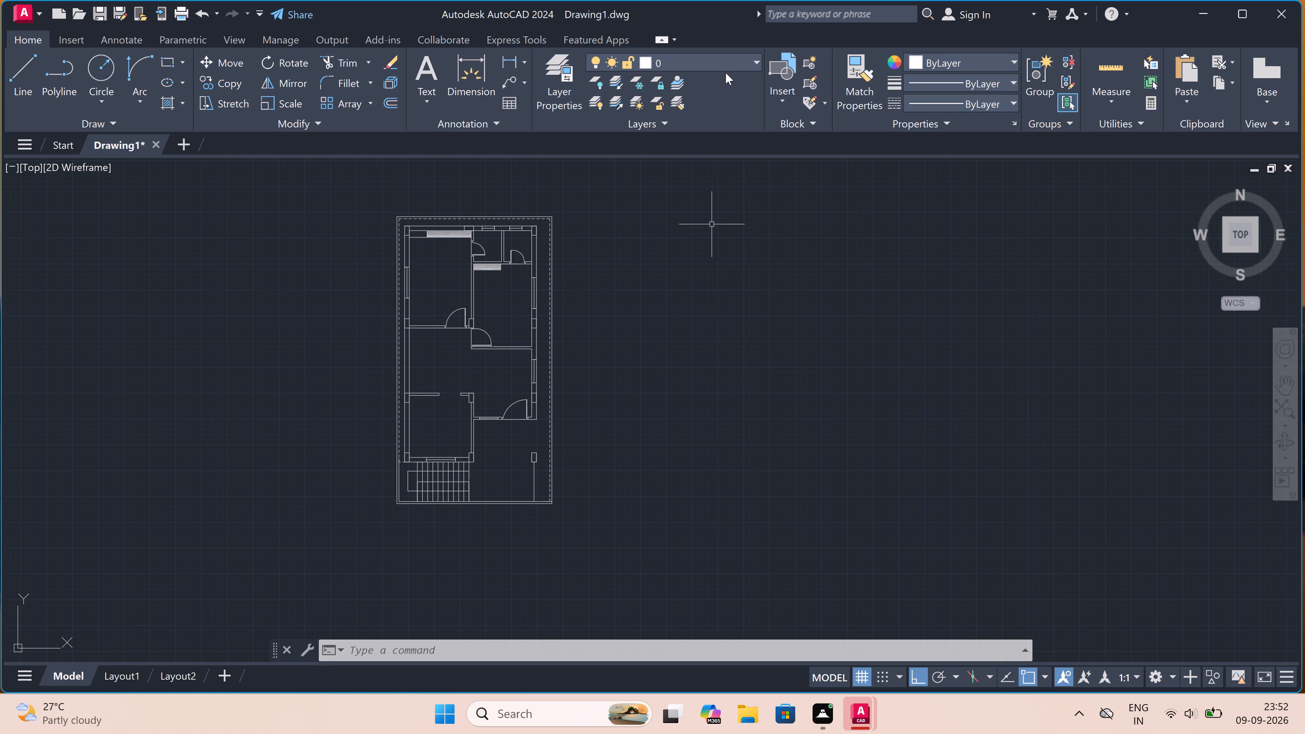
Copy the whole floor plan once, horizontally to its right, leaving a gap between the two plans.
drag(582, 182, 580, 189)
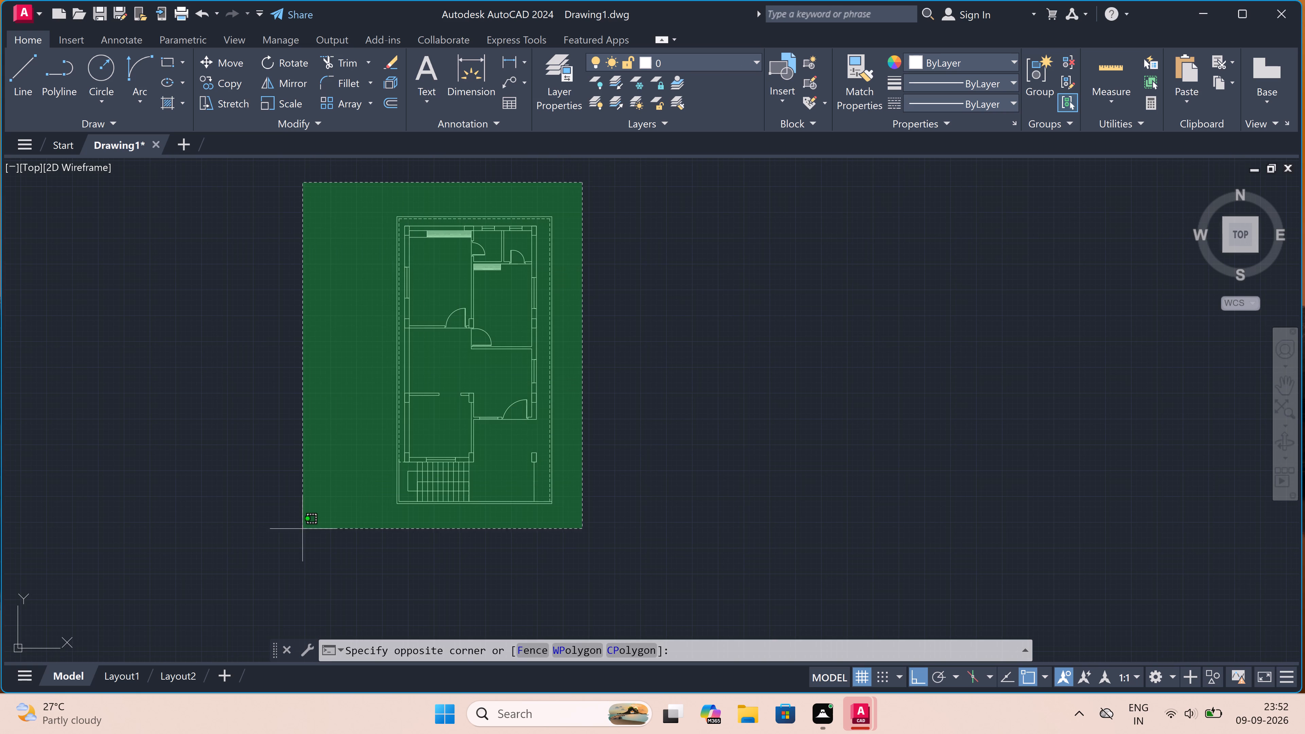
click(291, 546)
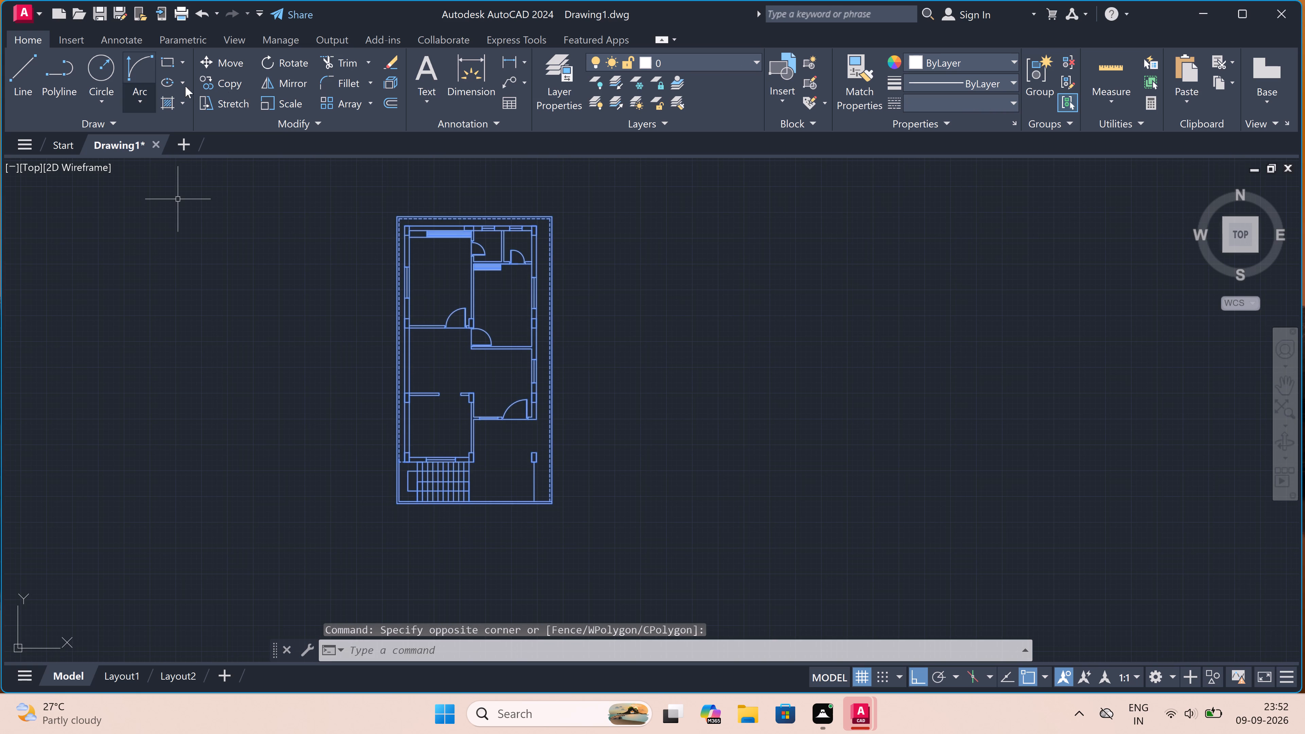
click(227, 75)
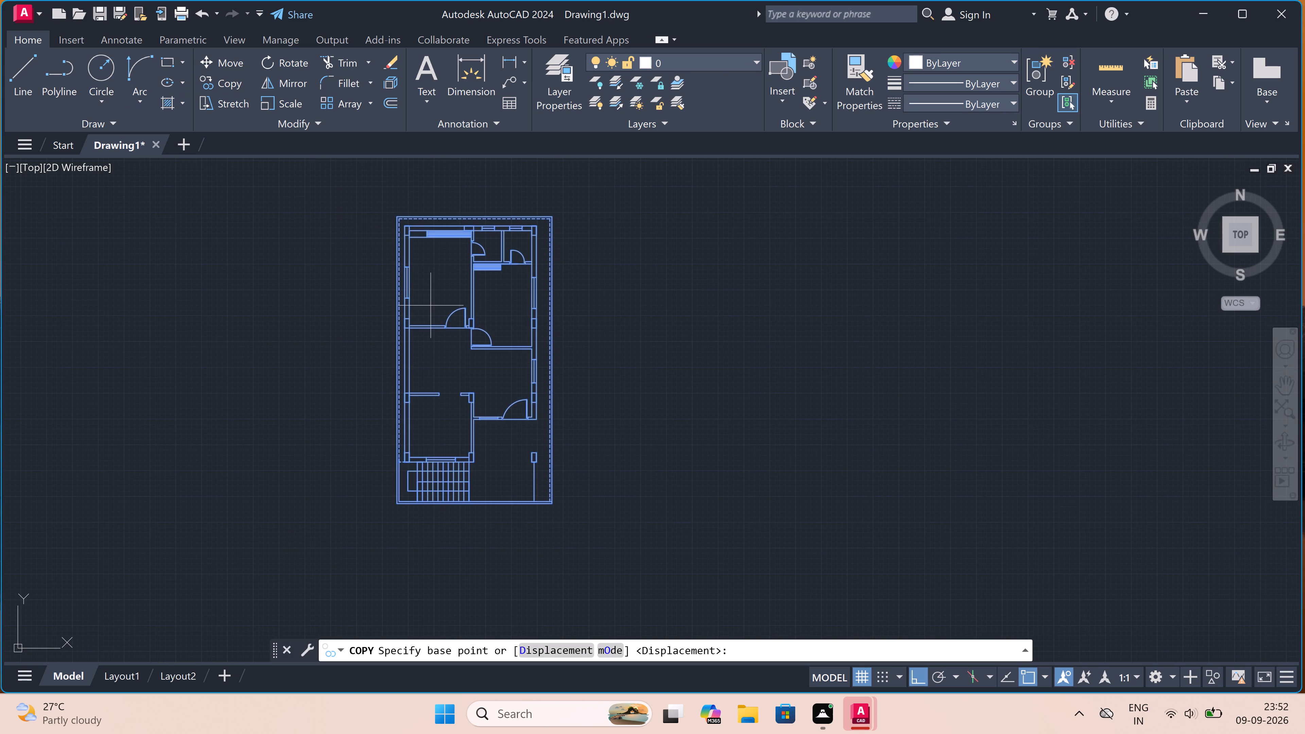
click(441, 269)
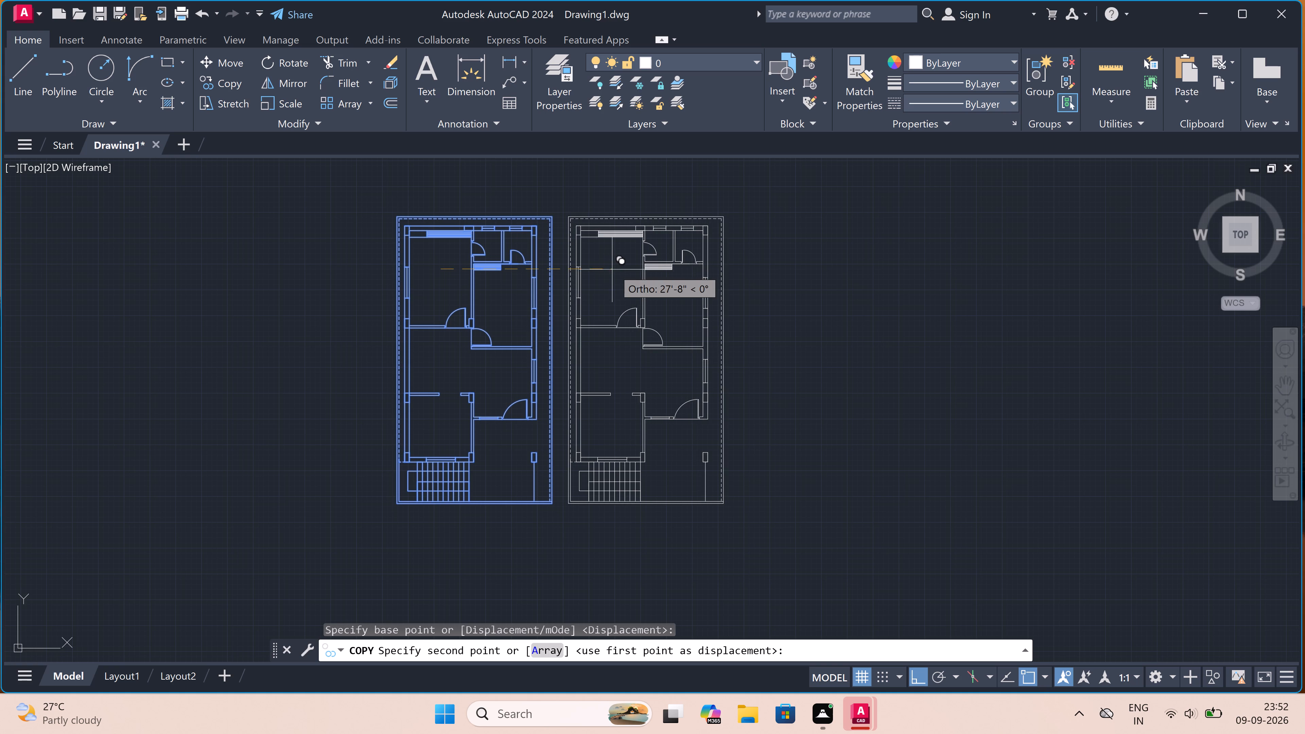
click(648, 267)
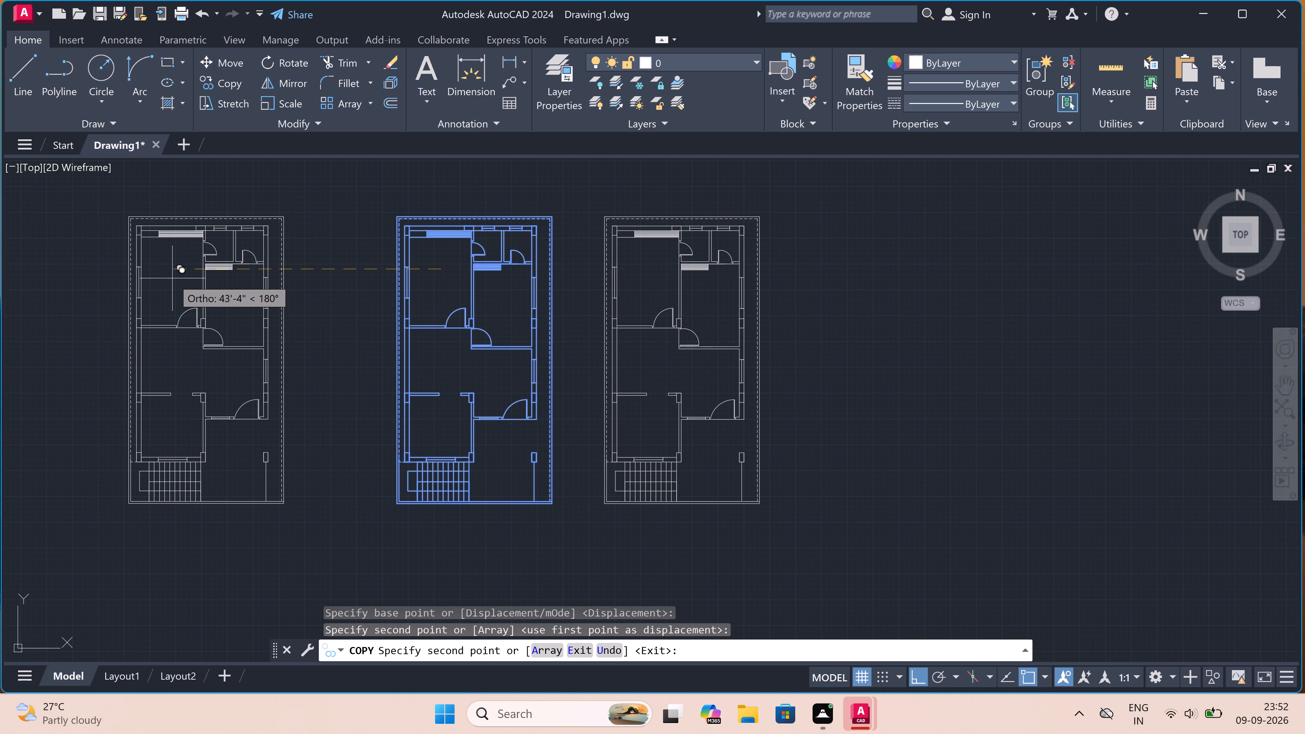
key(Delete)
key(Delete)
key(Delete)
key(Escape)
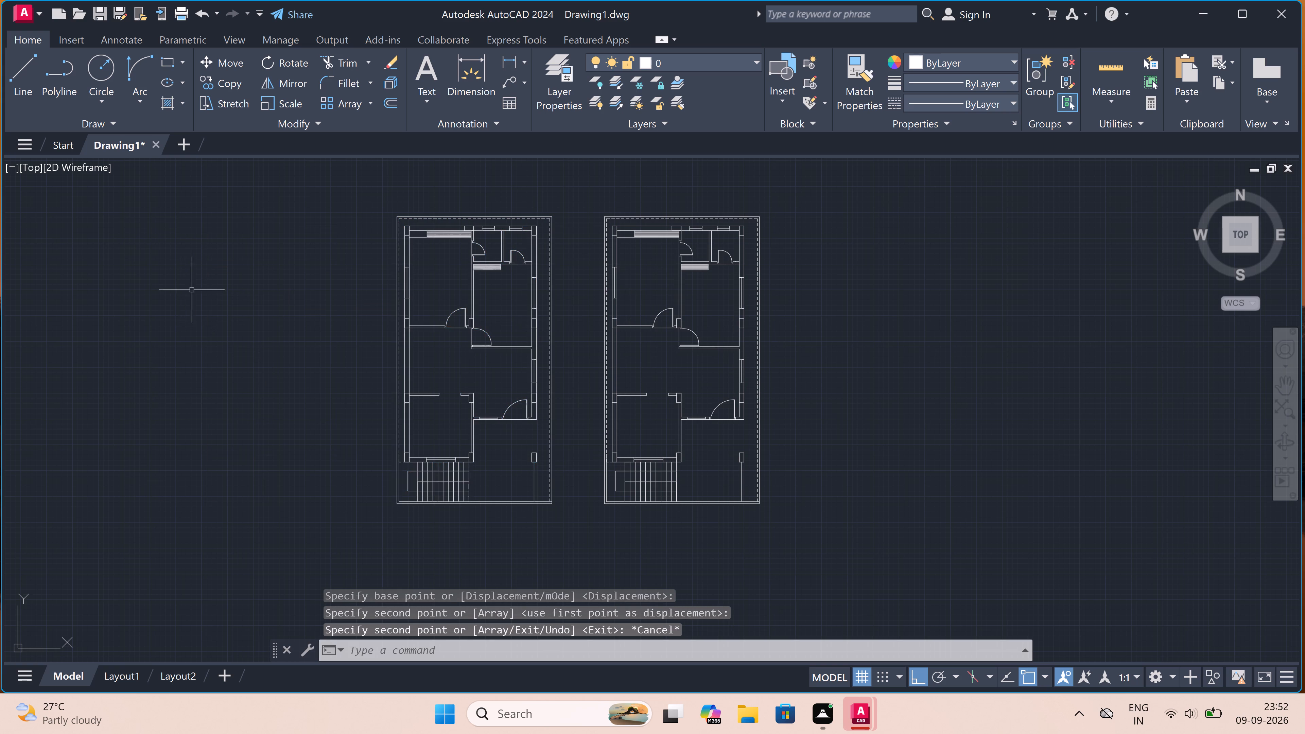
In the left plan's room above the staircase, draw a ledge outline about 4' long from the left column's inner face, returning up to the partition wall.
scroll(392, 453, up, 4)
scroll(404, 454, down, 2)
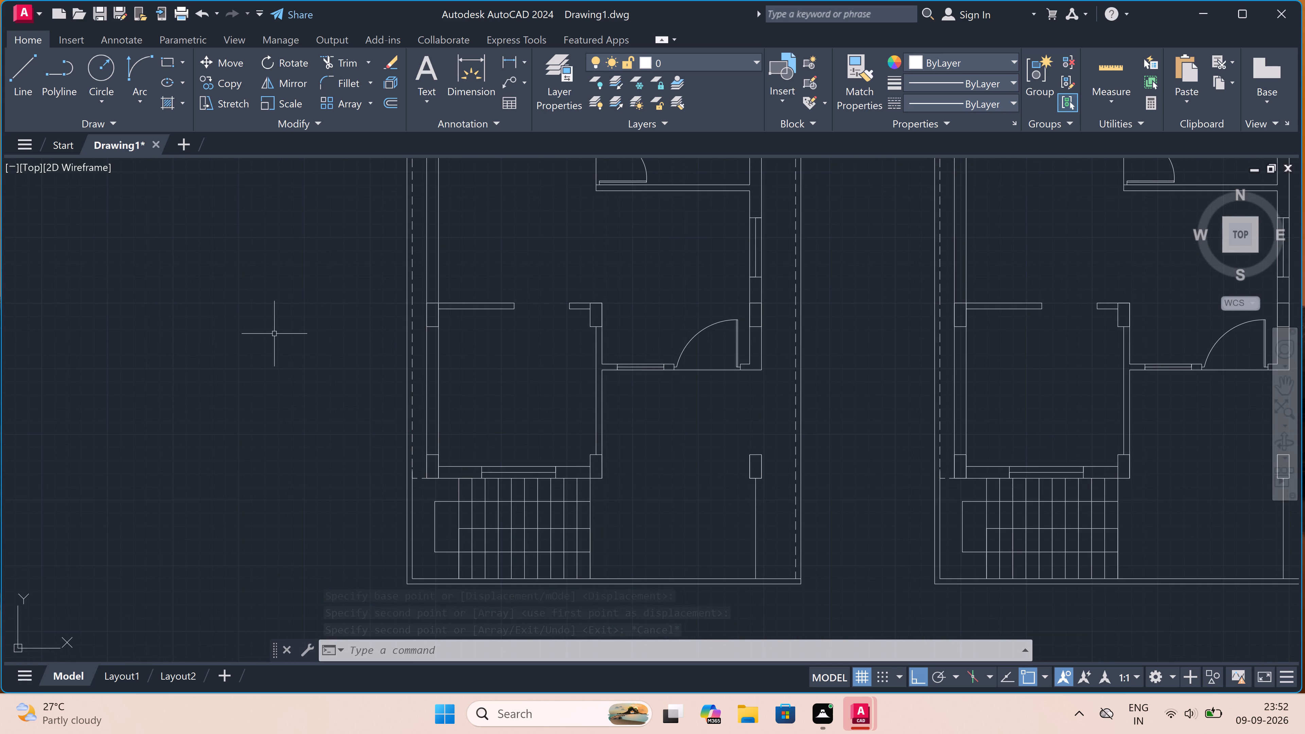
scroll(276, 337, down, 3)
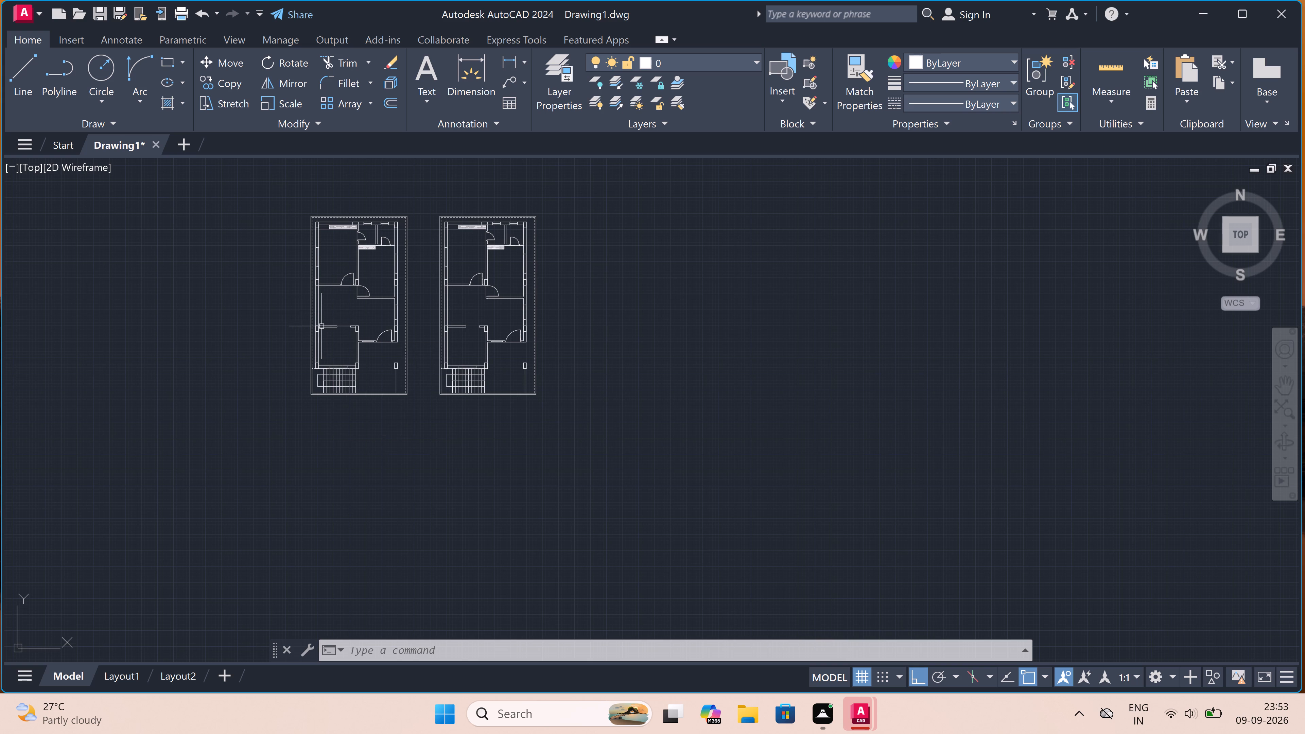
scroll(318, 317, up, 2)
scroll(315, 360, up, 1)
scroll(331, 328, up, 3)
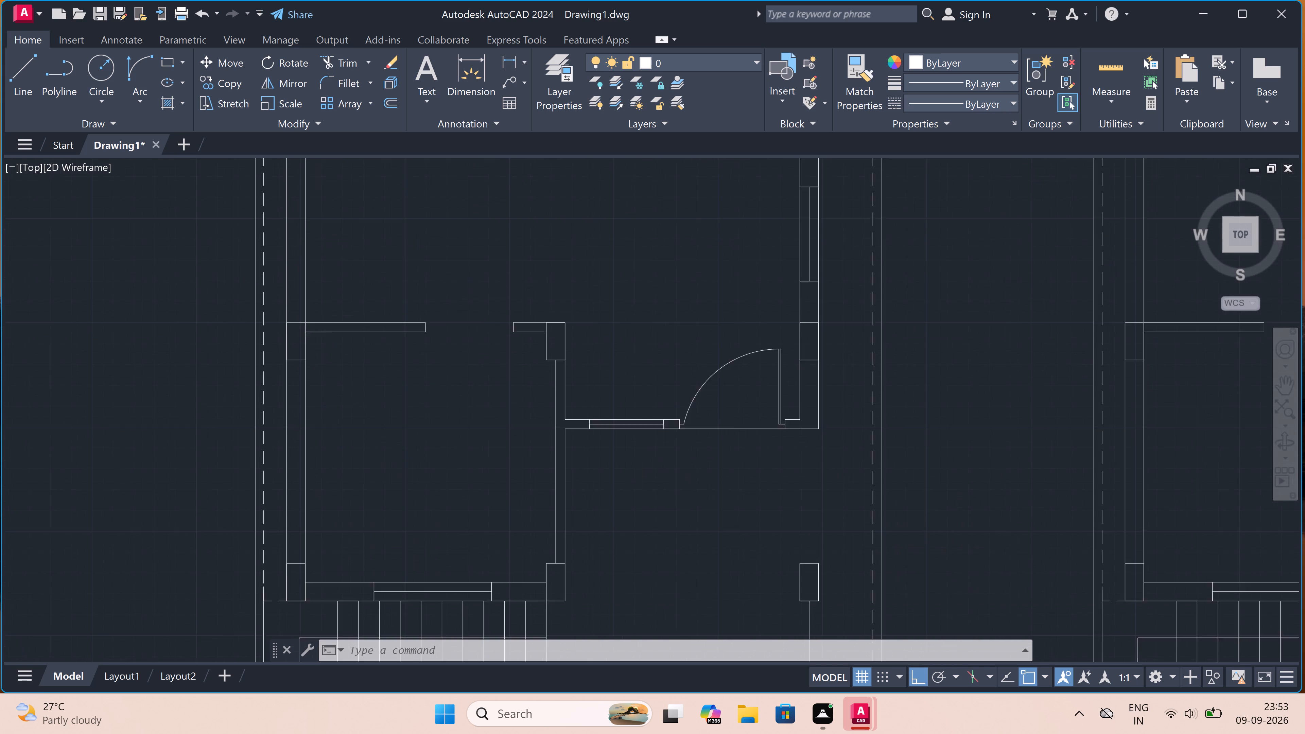
scroll(330, 334, up, 1)
text(l)
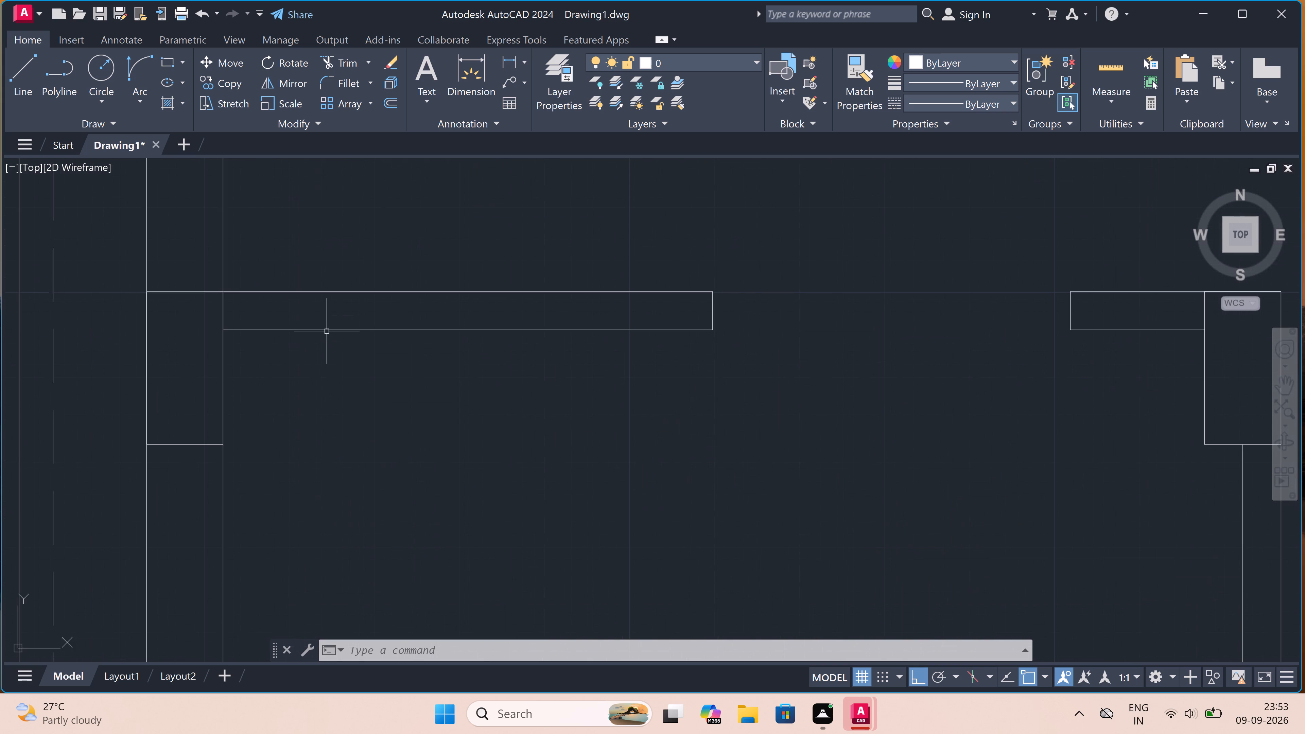
key(space)
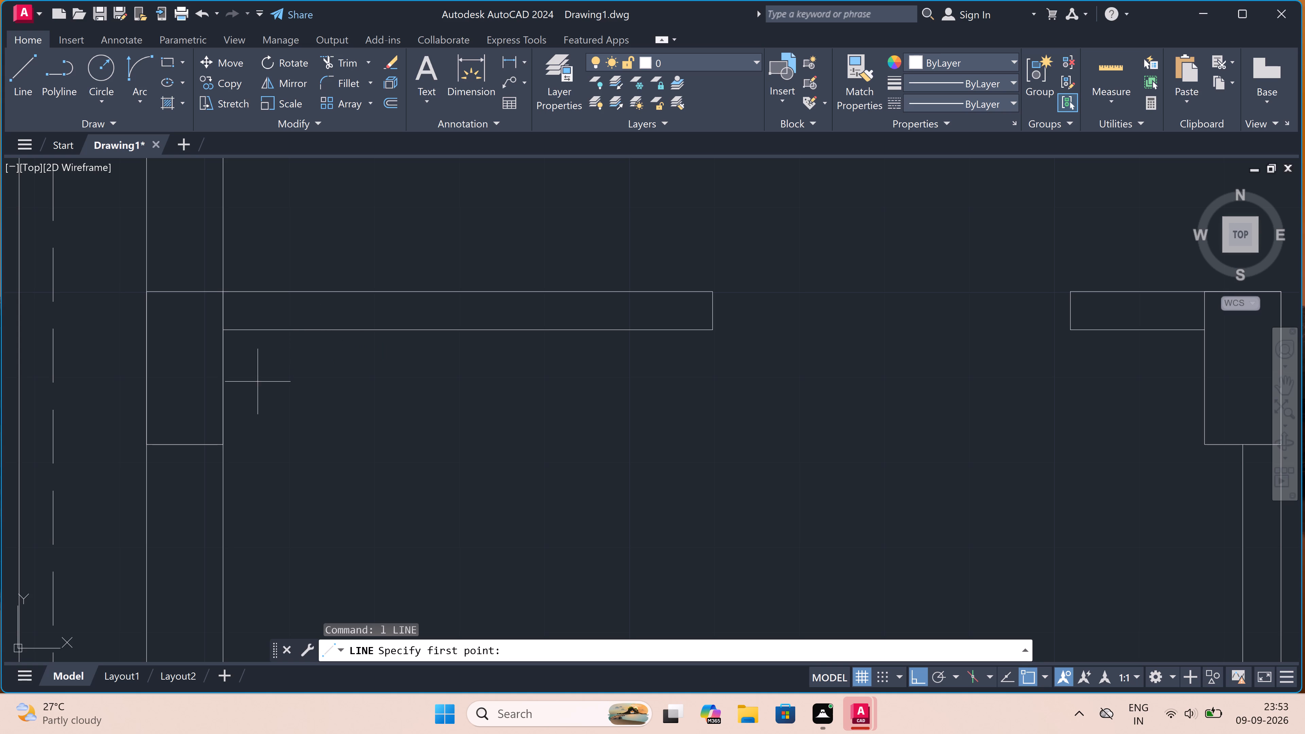
click(222, 418)
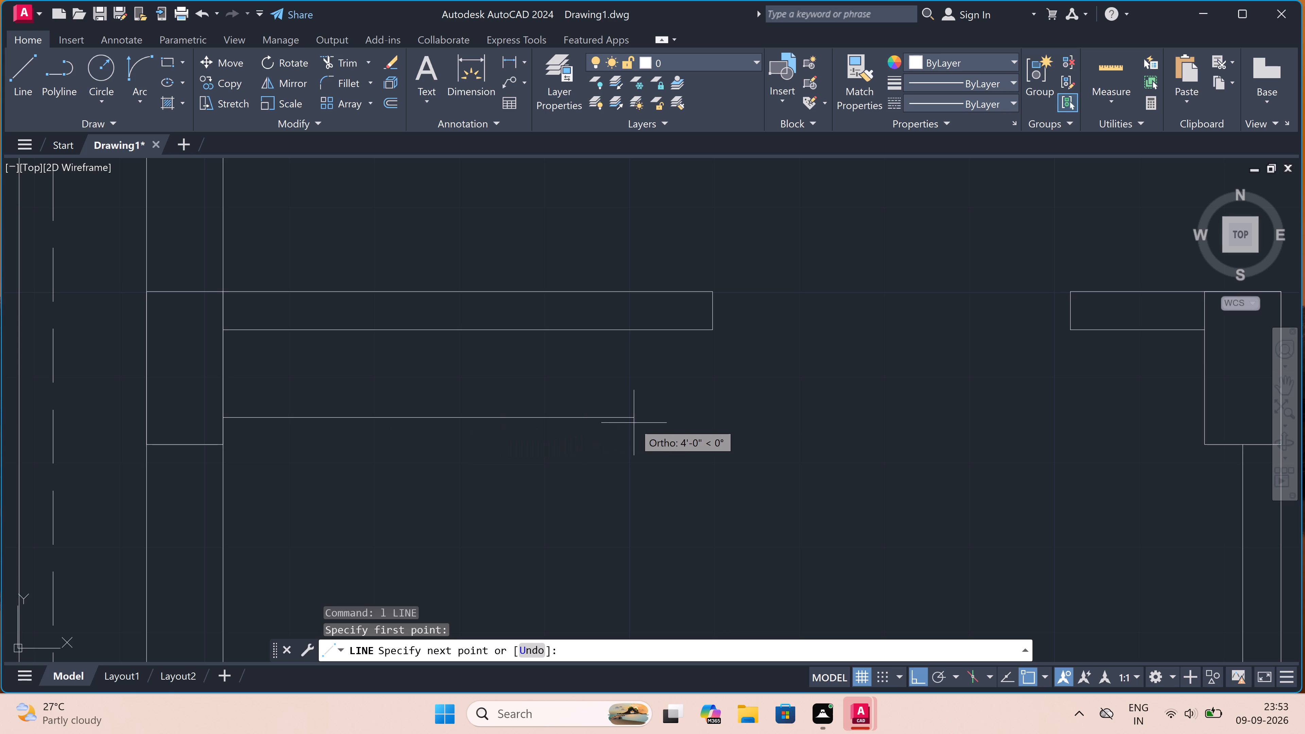
click(624, 412)
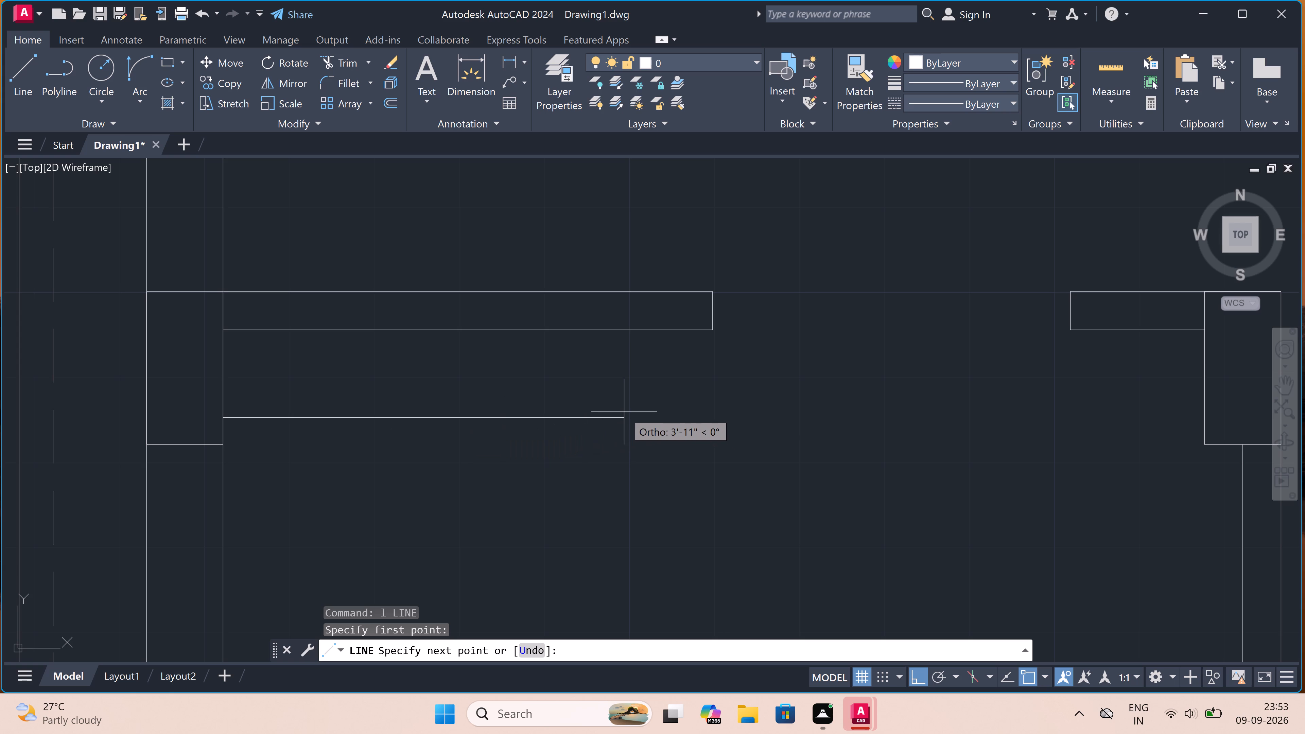
click(622, 333)
key(Escape)
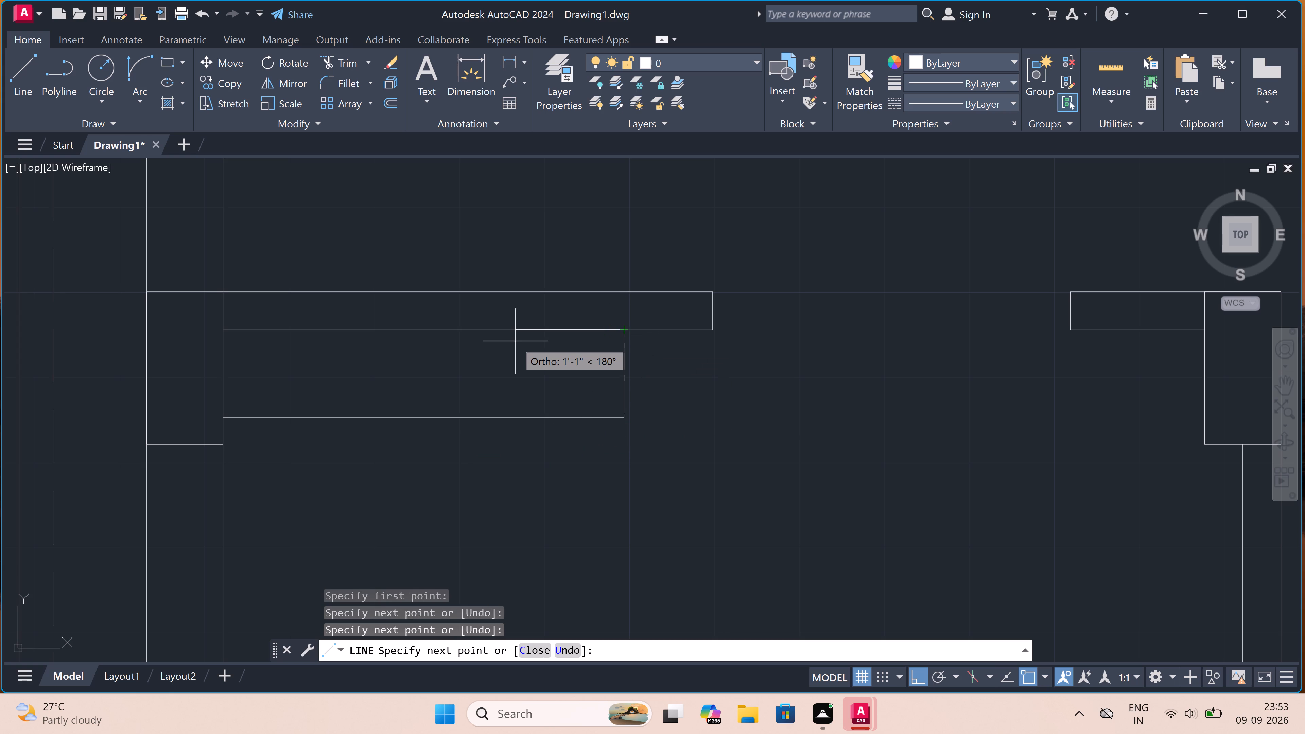
Draw an inner line 2" above the ledge's lower edge, from its right side to the left column's inner face.
text(l)
key(space)
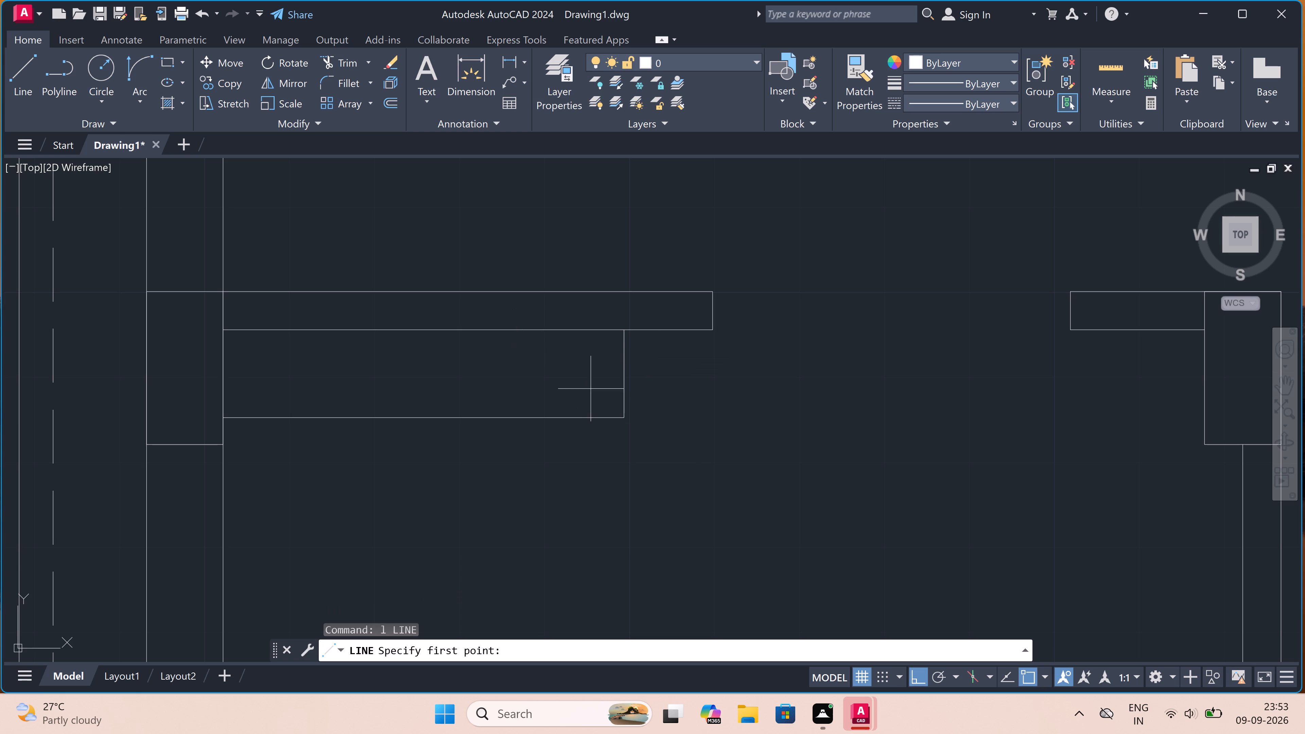
double_click(624, 415)
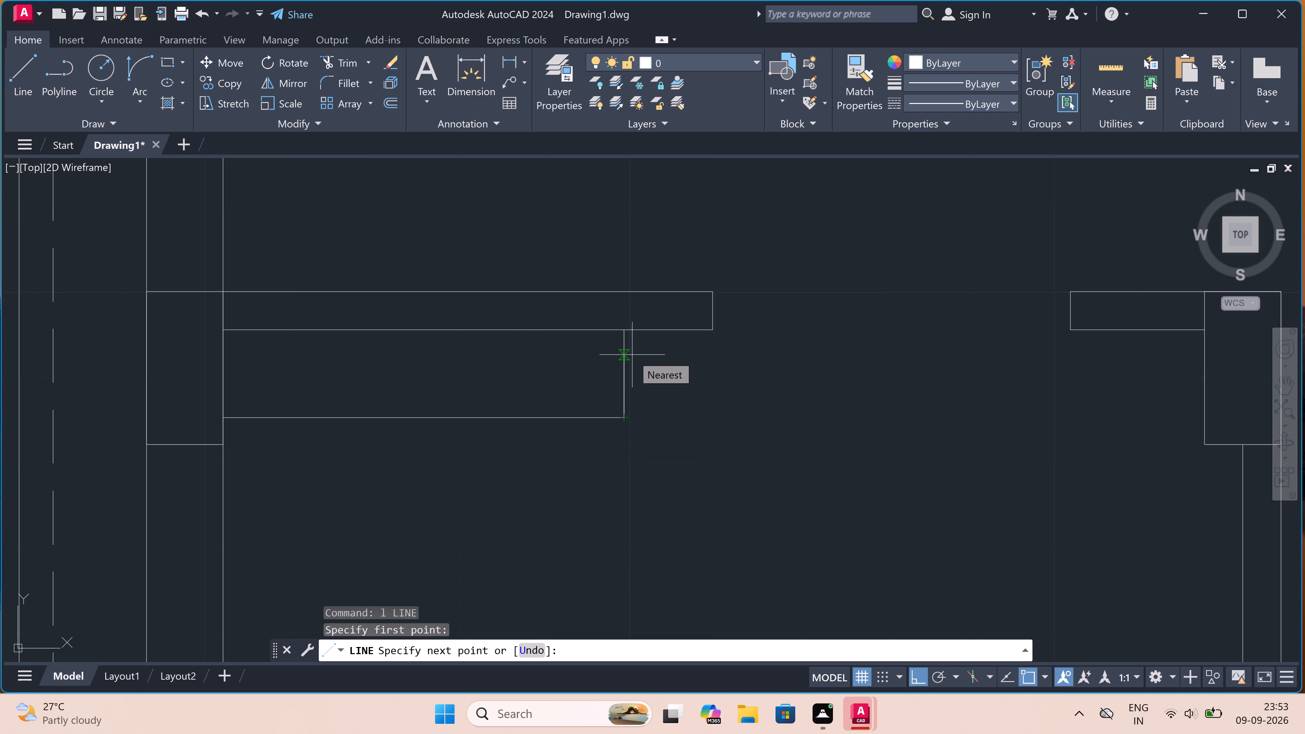
key(2)
text(")
key(space)
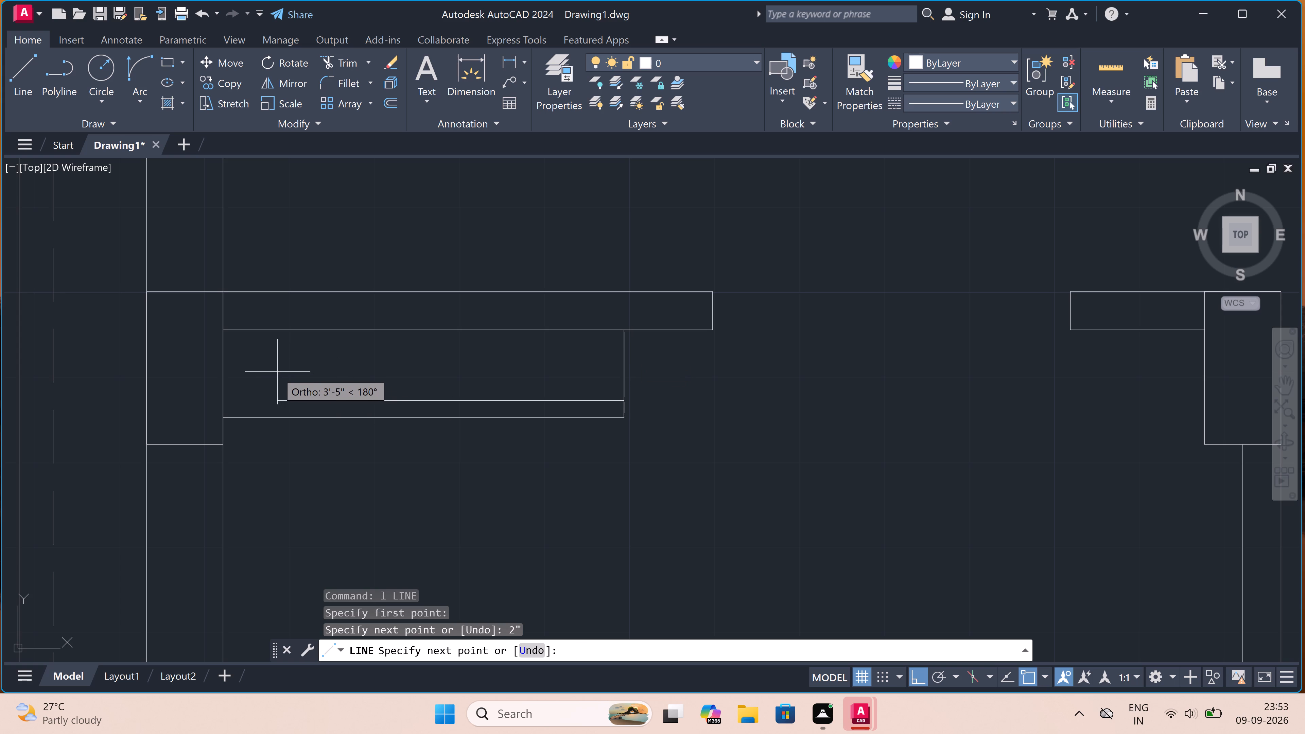
scroll(267, 375, up, 3)
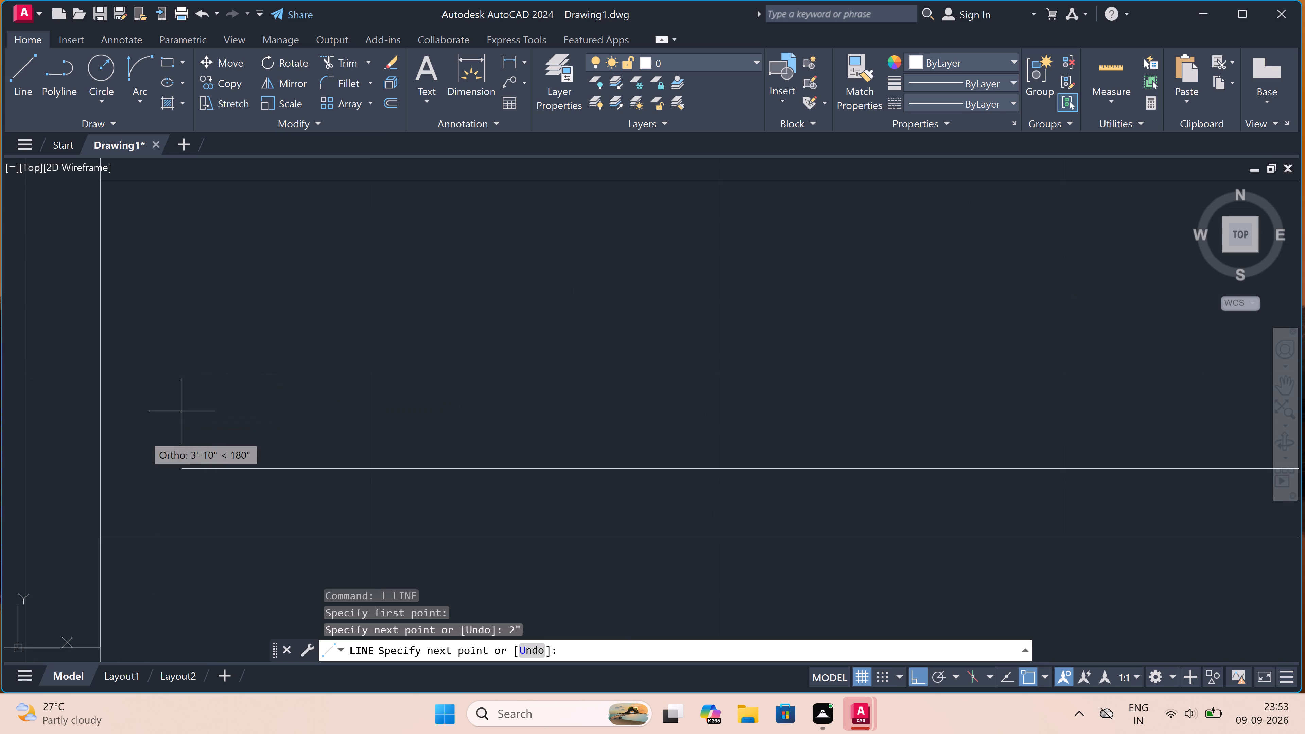
click(96, 469)
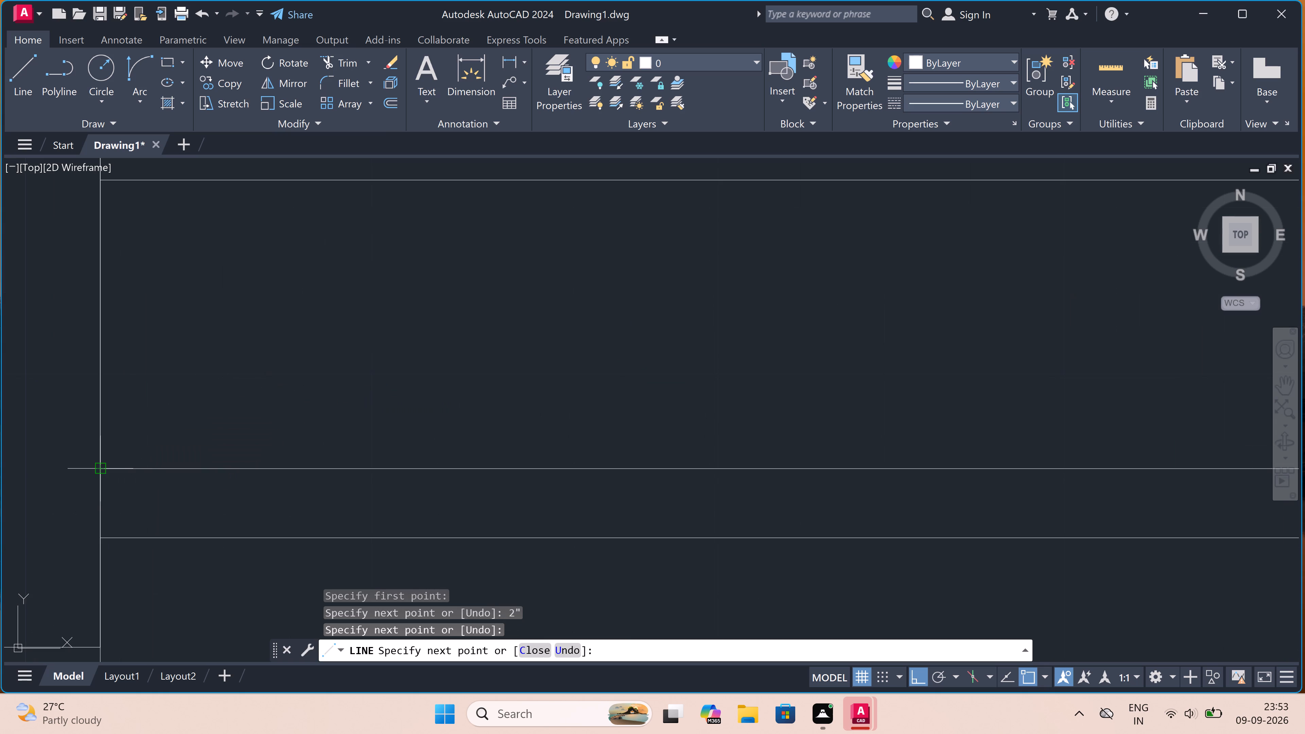
Copy the ledge's inner line three times upward inside the ledge, spacing the copies roughly evenly toward the partition wall.
key(Escape)
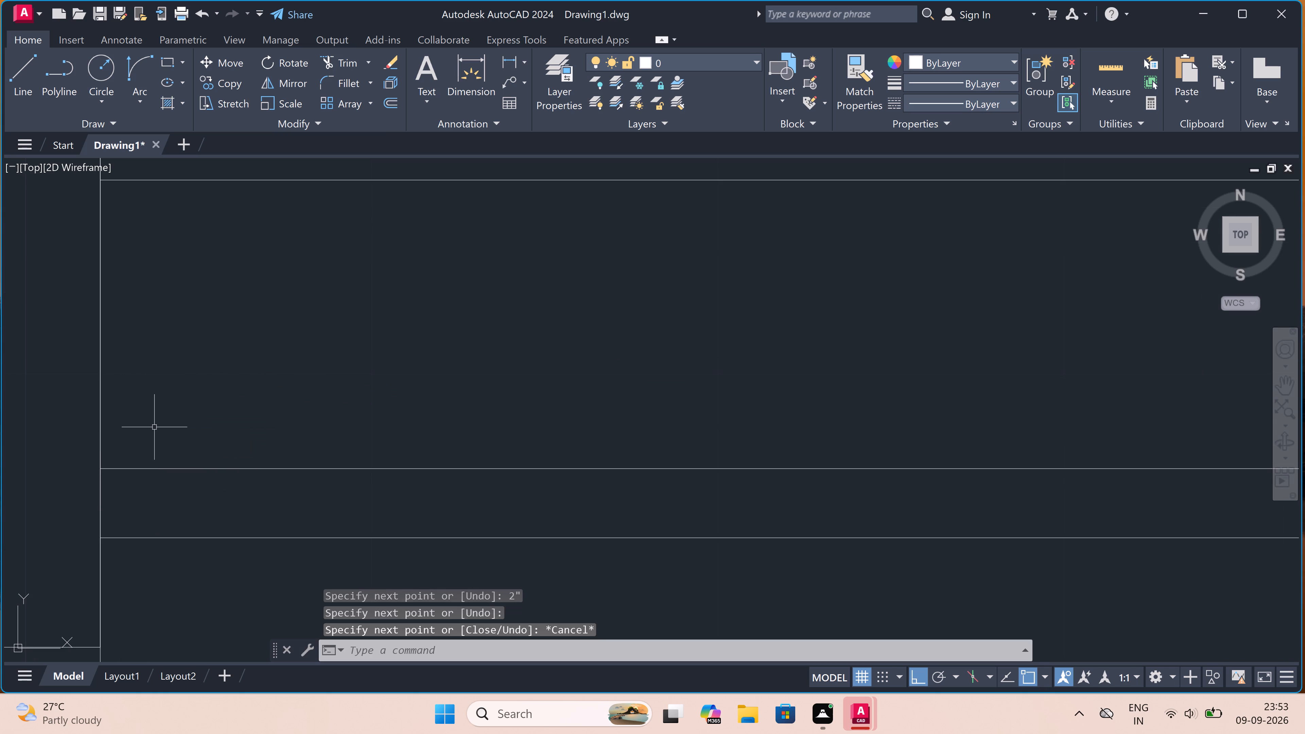
scroll(155, 423, down, 2)
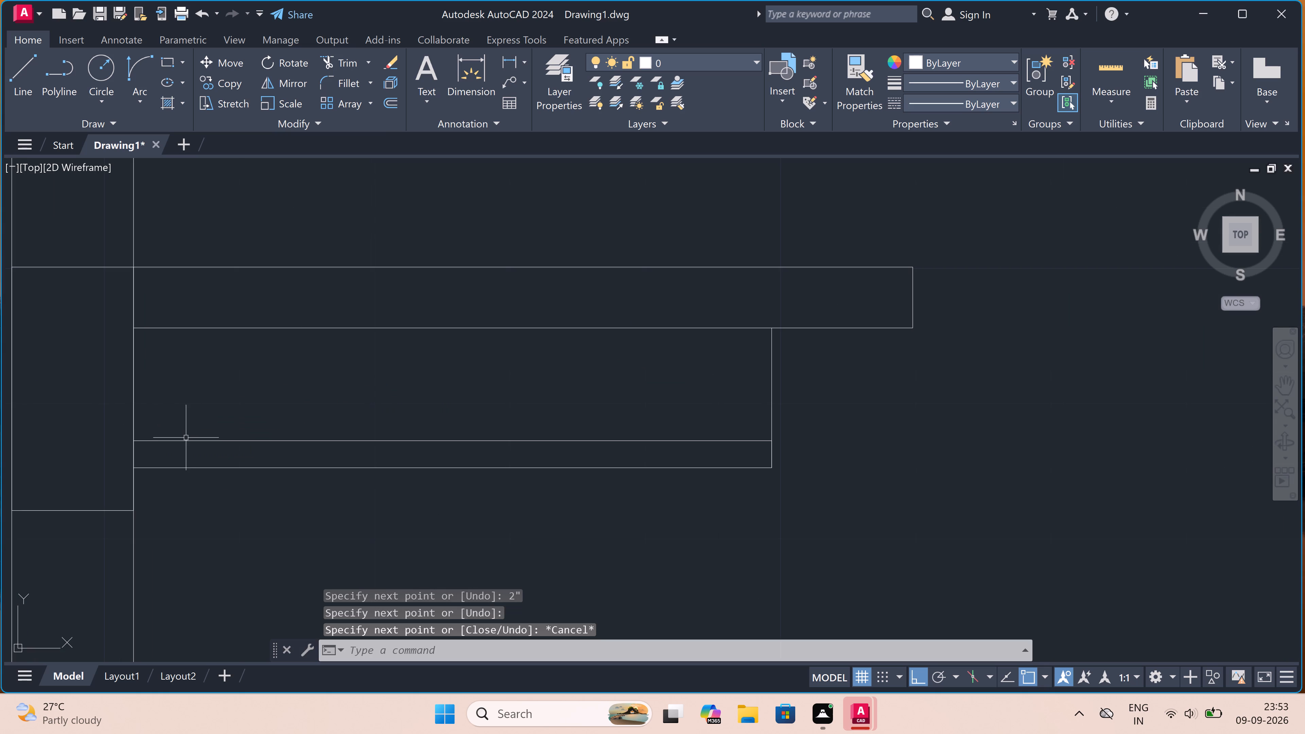
click(186, 443)
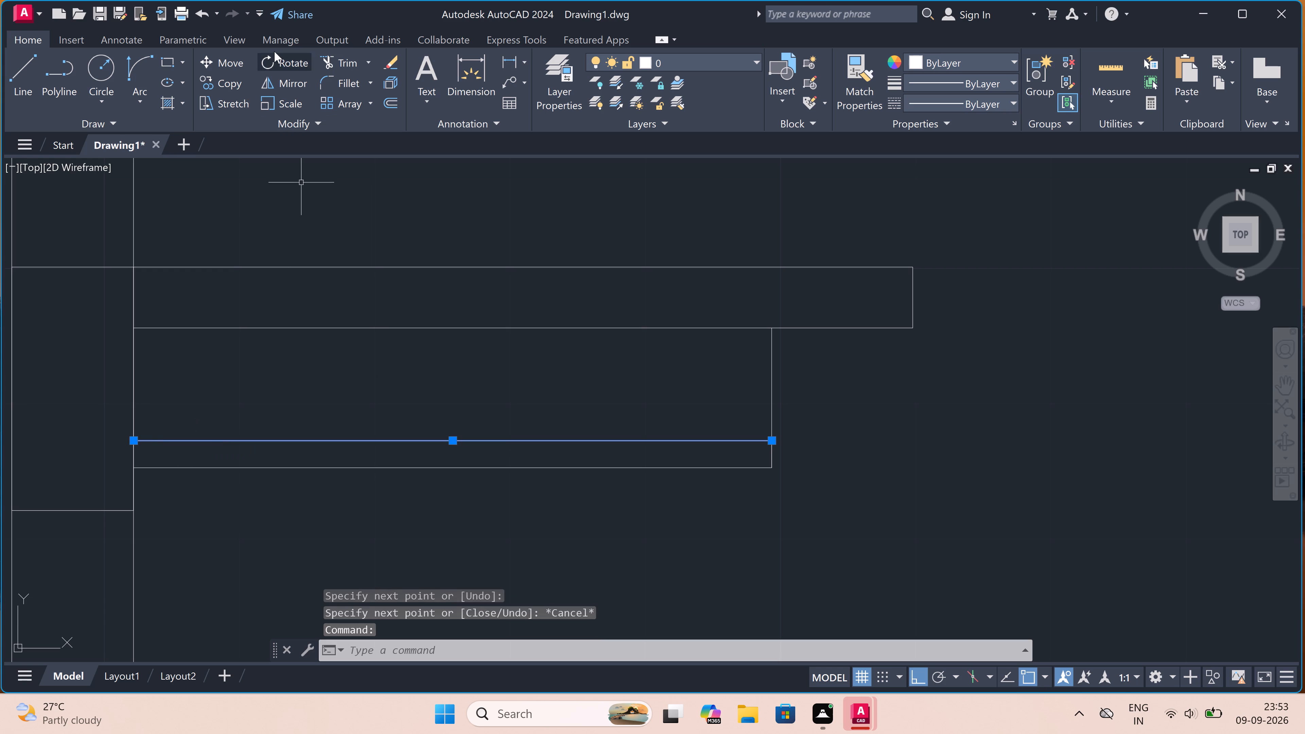
click(230, 77)
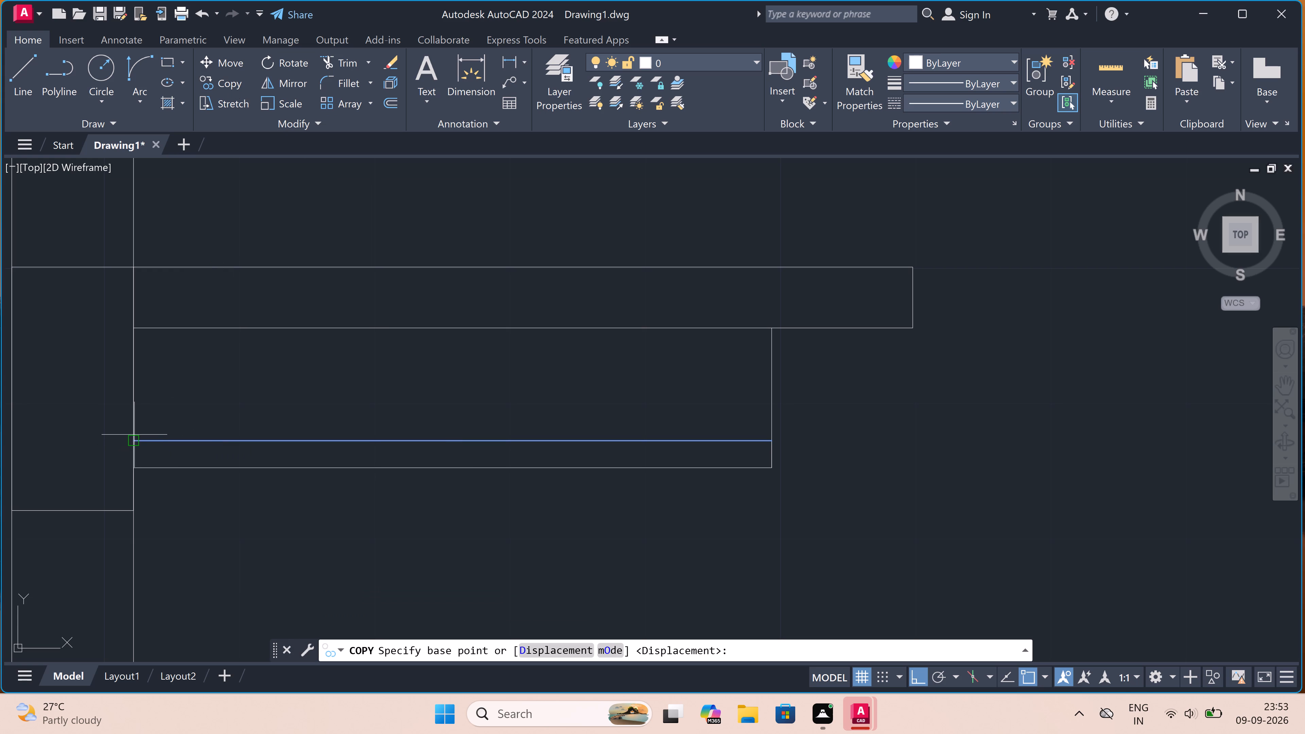
double_click(136, 439)
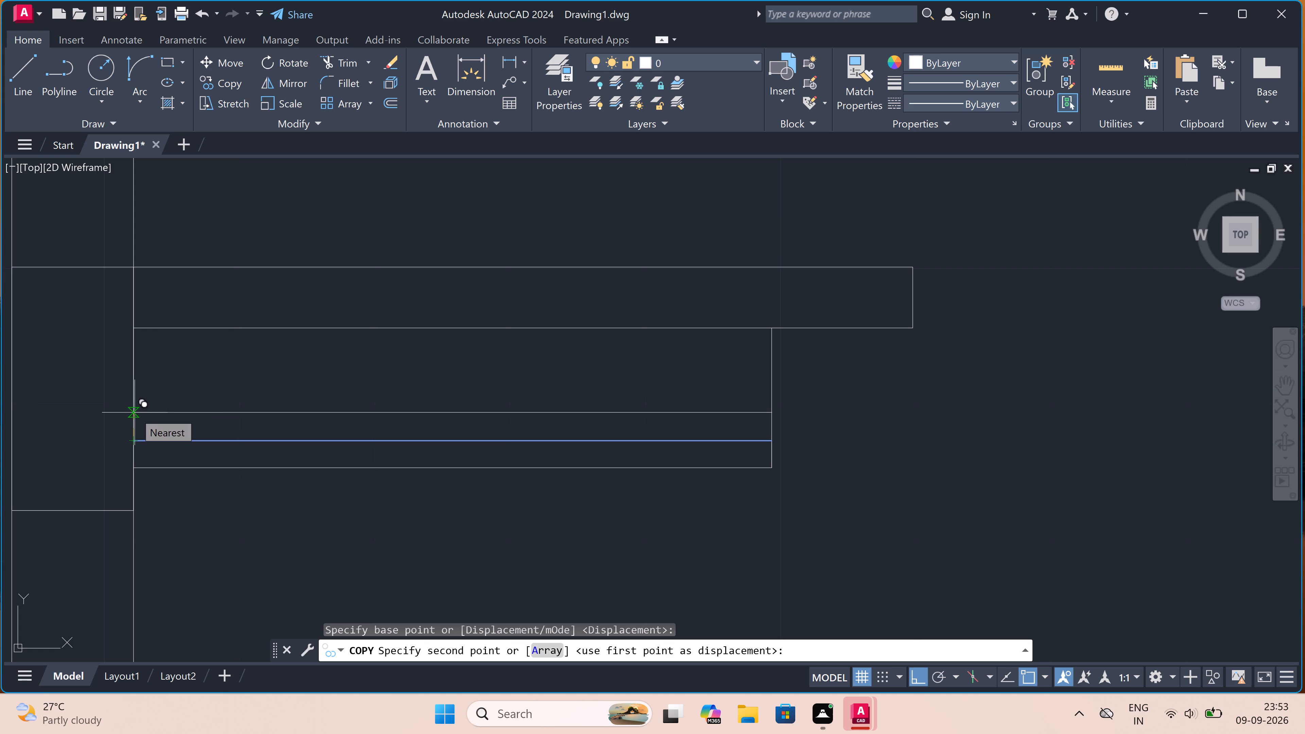
key(F8)
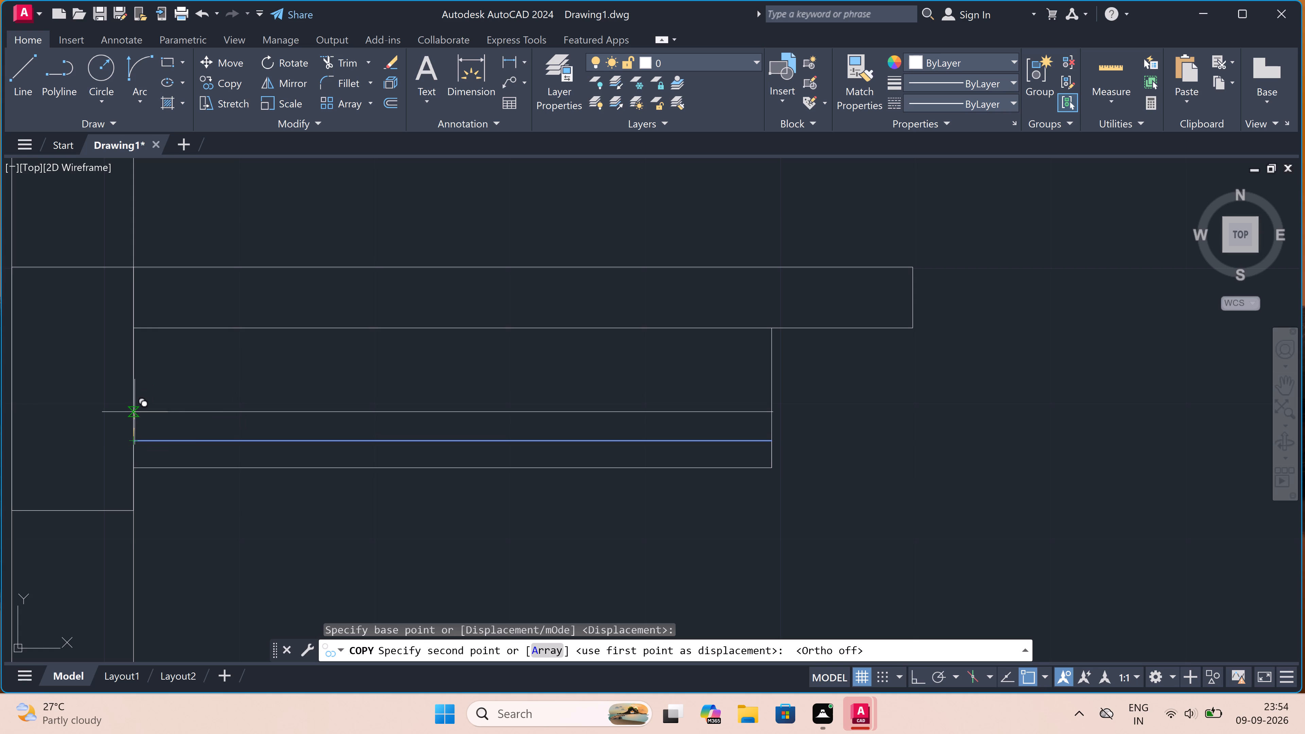
key(F8)
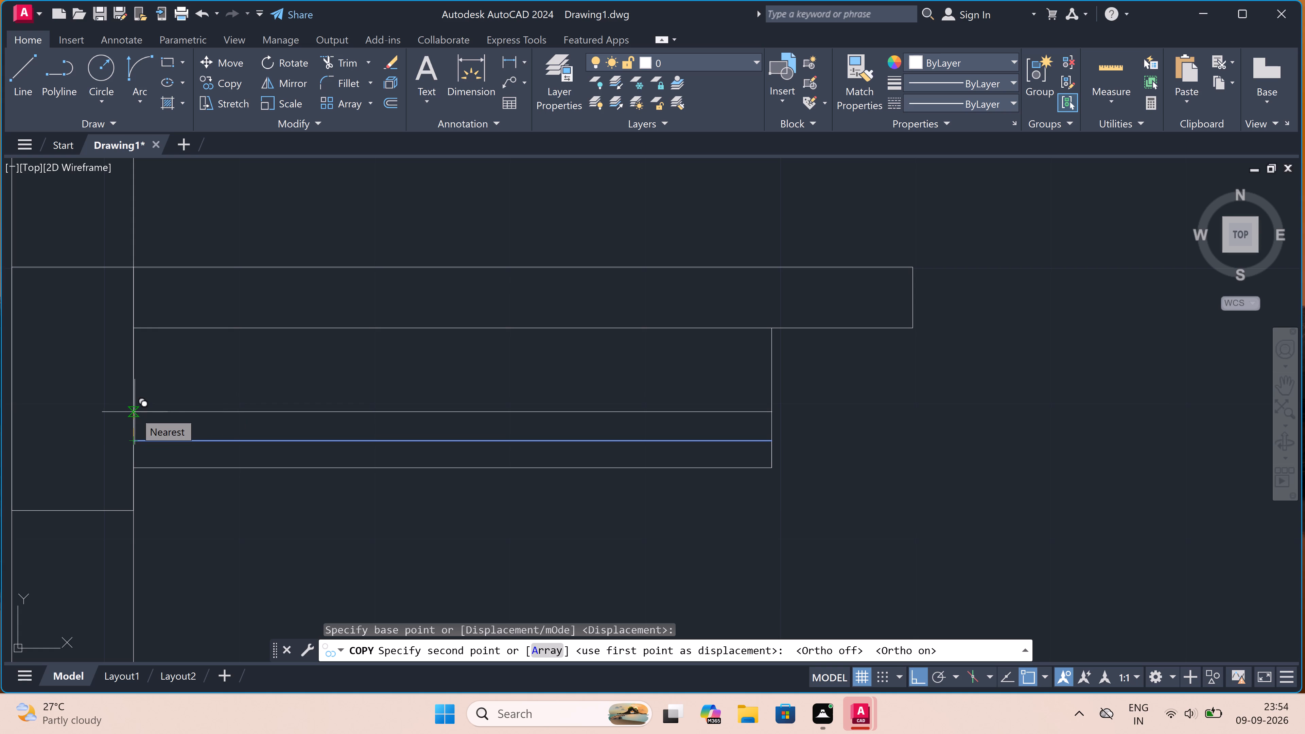
click(135, 412)
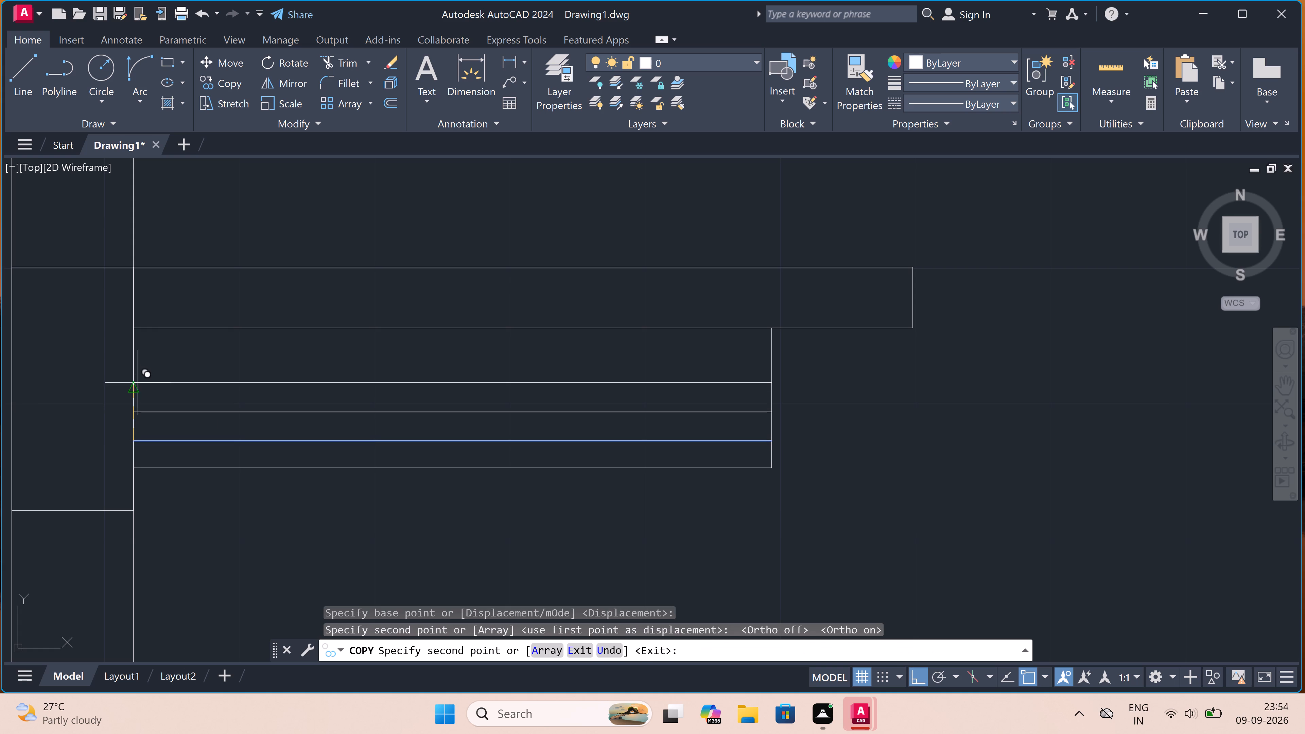
click(132, 386)
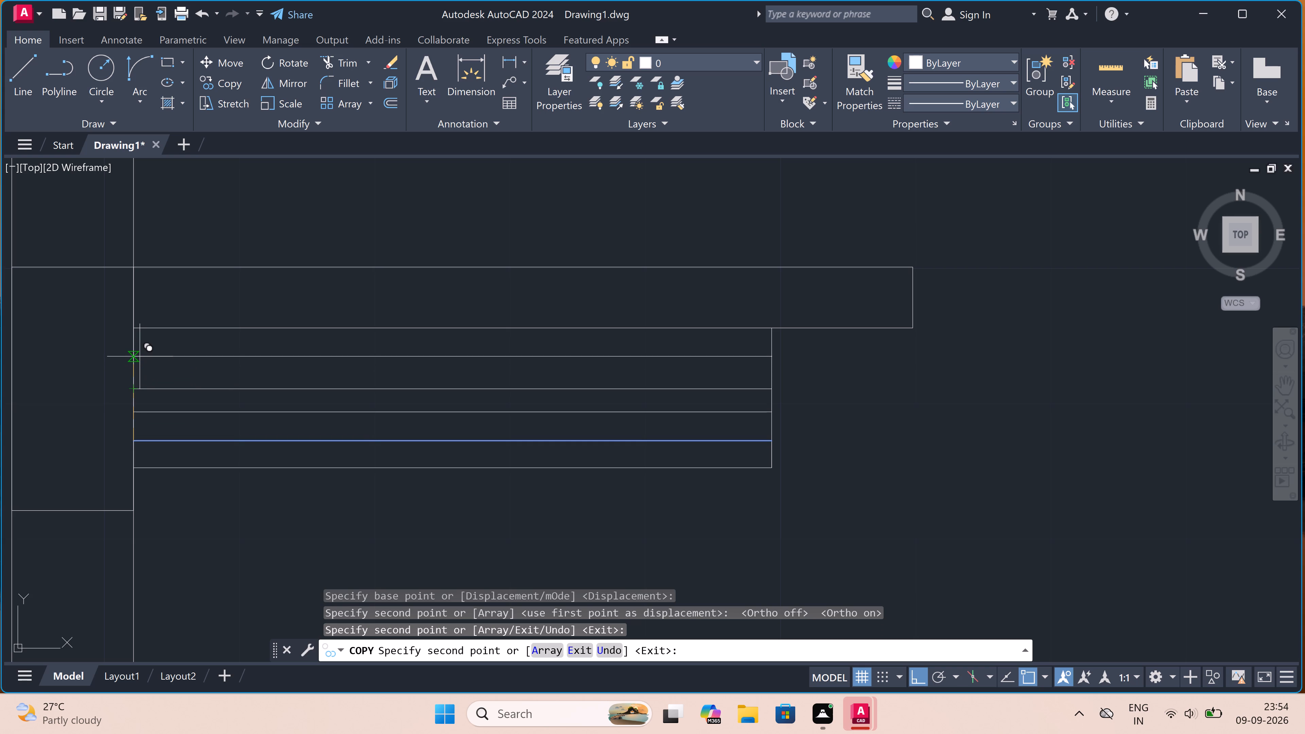
click(141, 359)
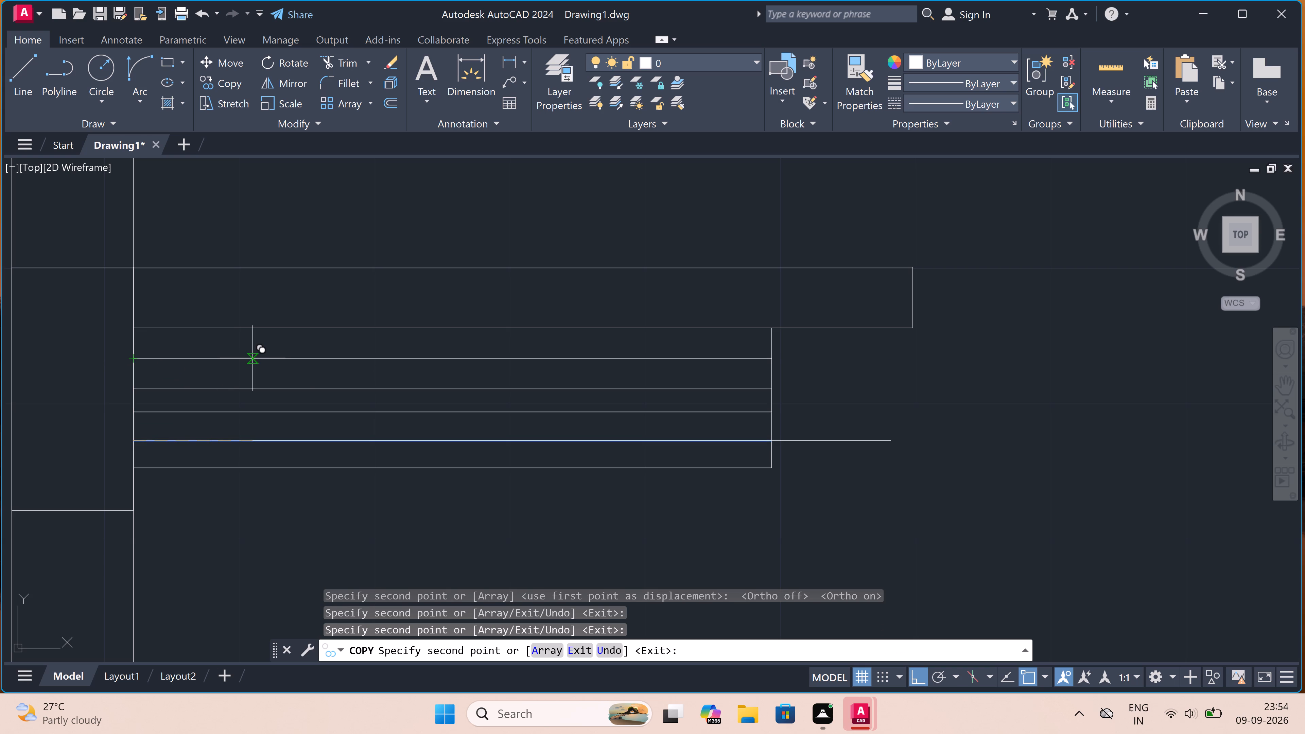
key(Escape)
Draw a line about 7'-4" down from the ledge's lower edge in the left plan, continuing horizontally to the right wall's inner face.
scroll(307, 291, down, 5)
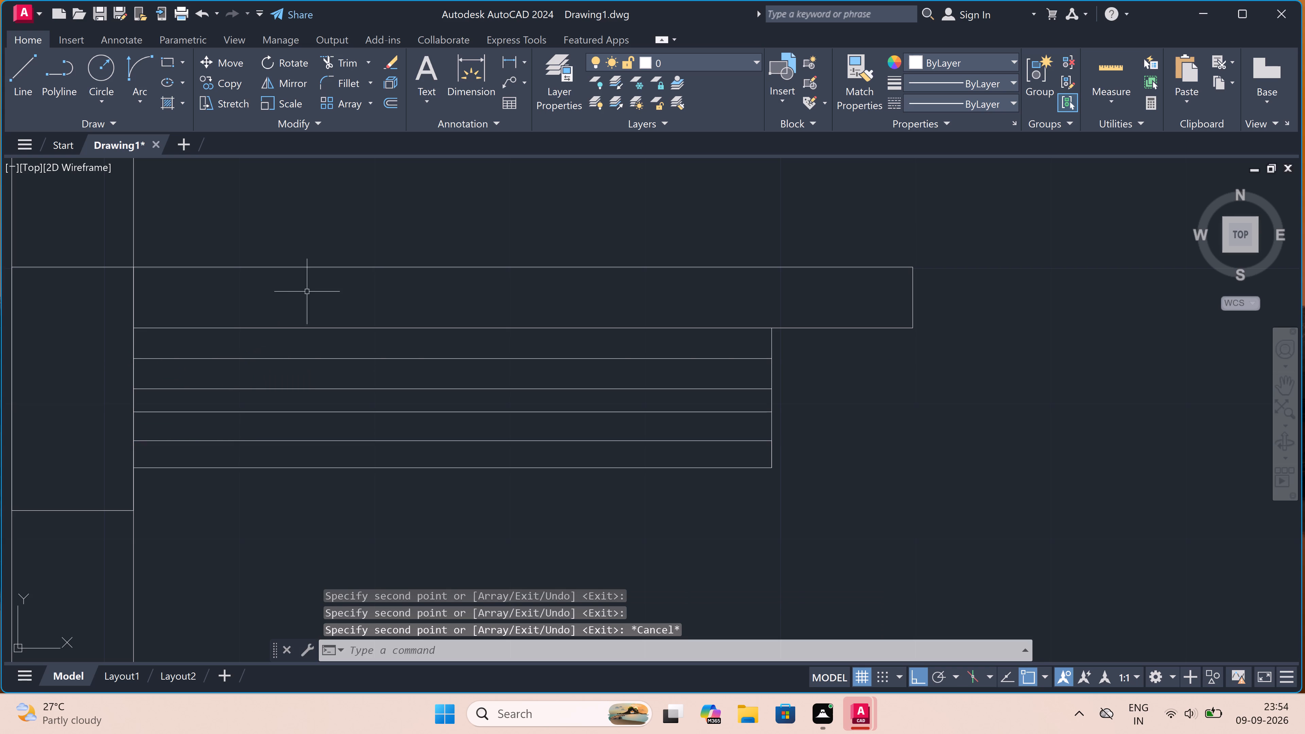
scroll(312, 291, down, 2)
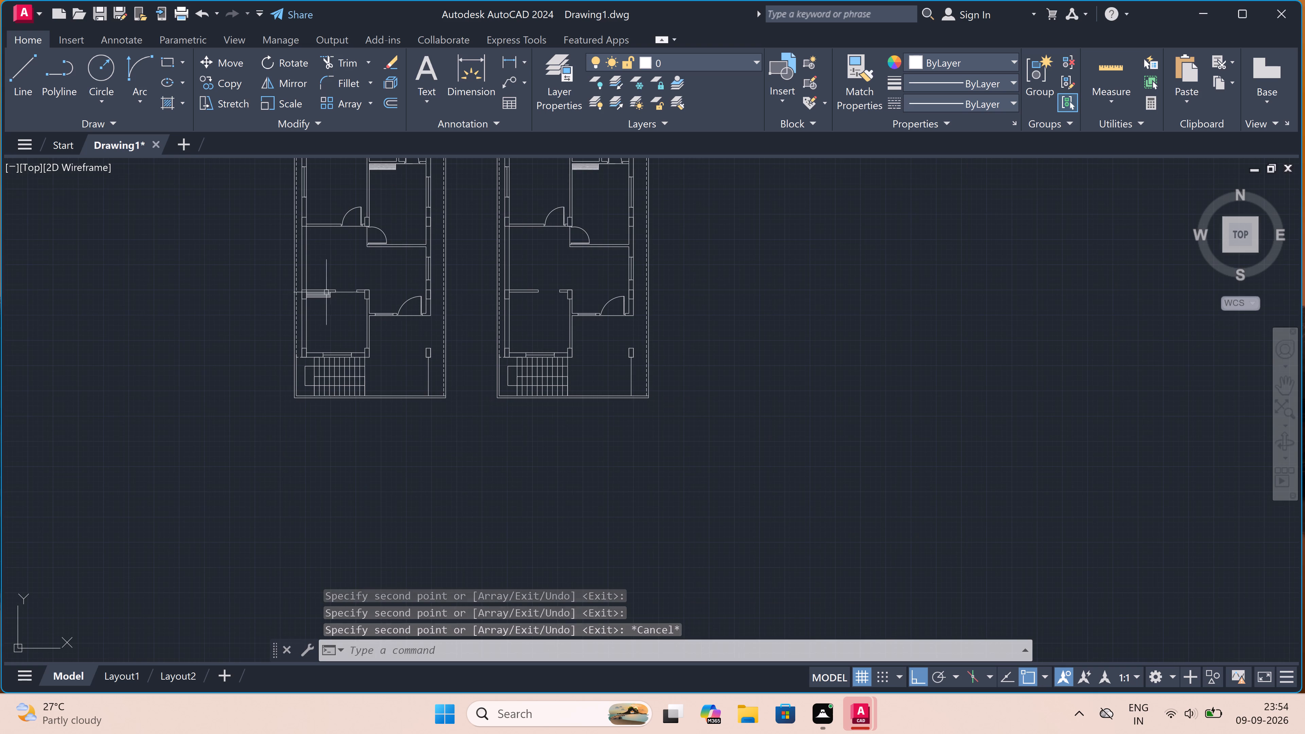
scroll(330, 297, up, 2)
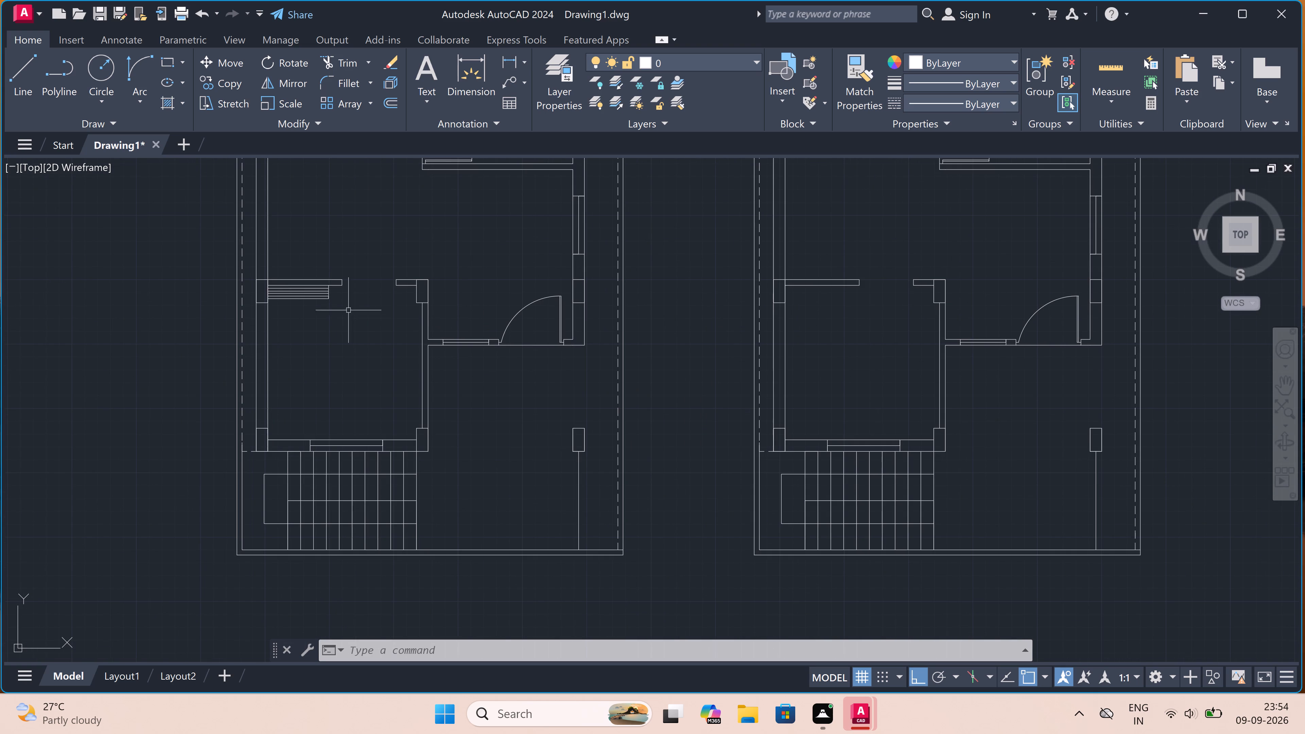
scroll(355, 329, down, 2)
scroll(664, 398, up, 2)
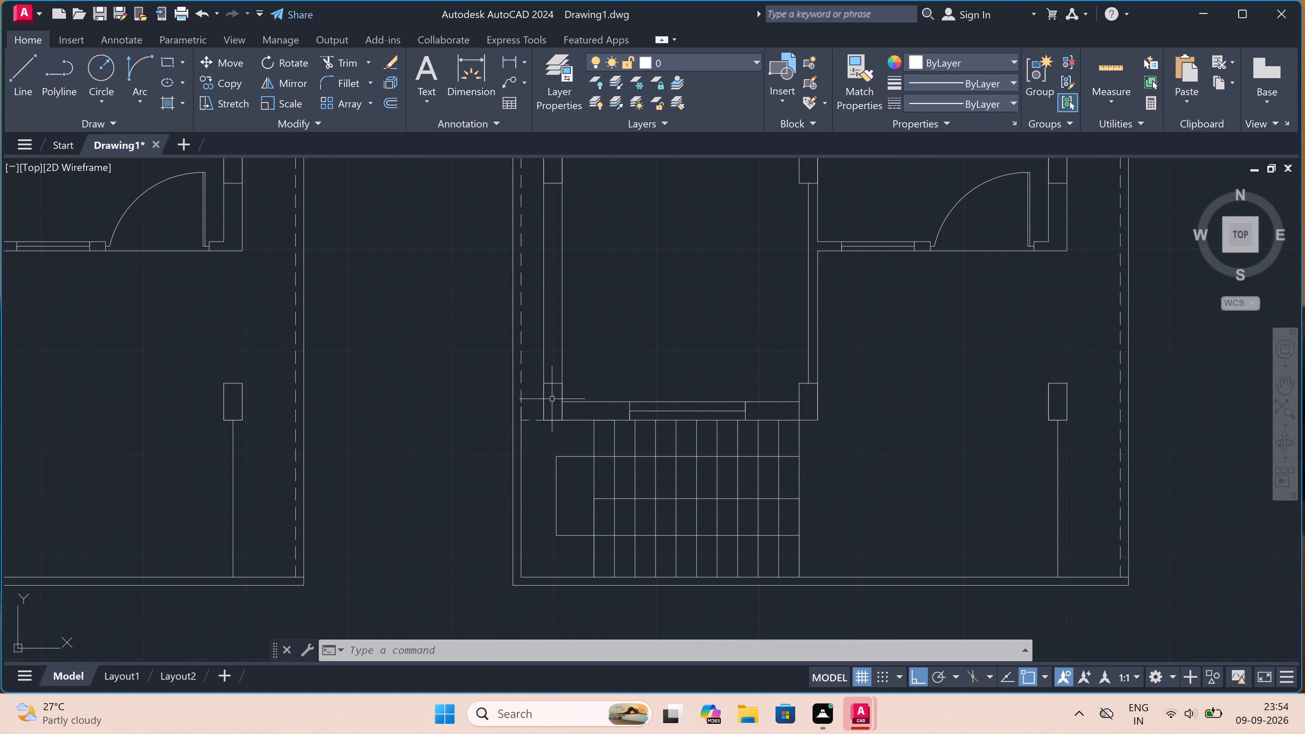
scroll(287, 422, down, 3)
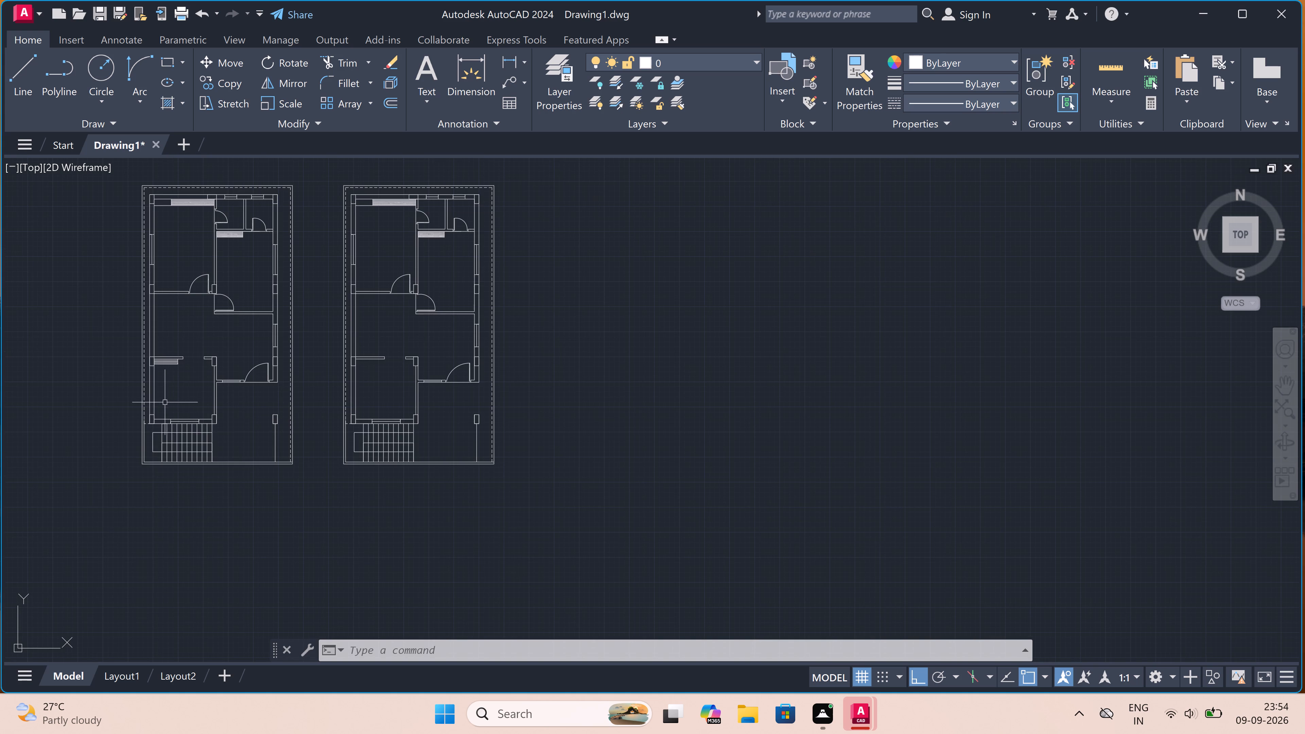
scroll(129, 384, up, 3)
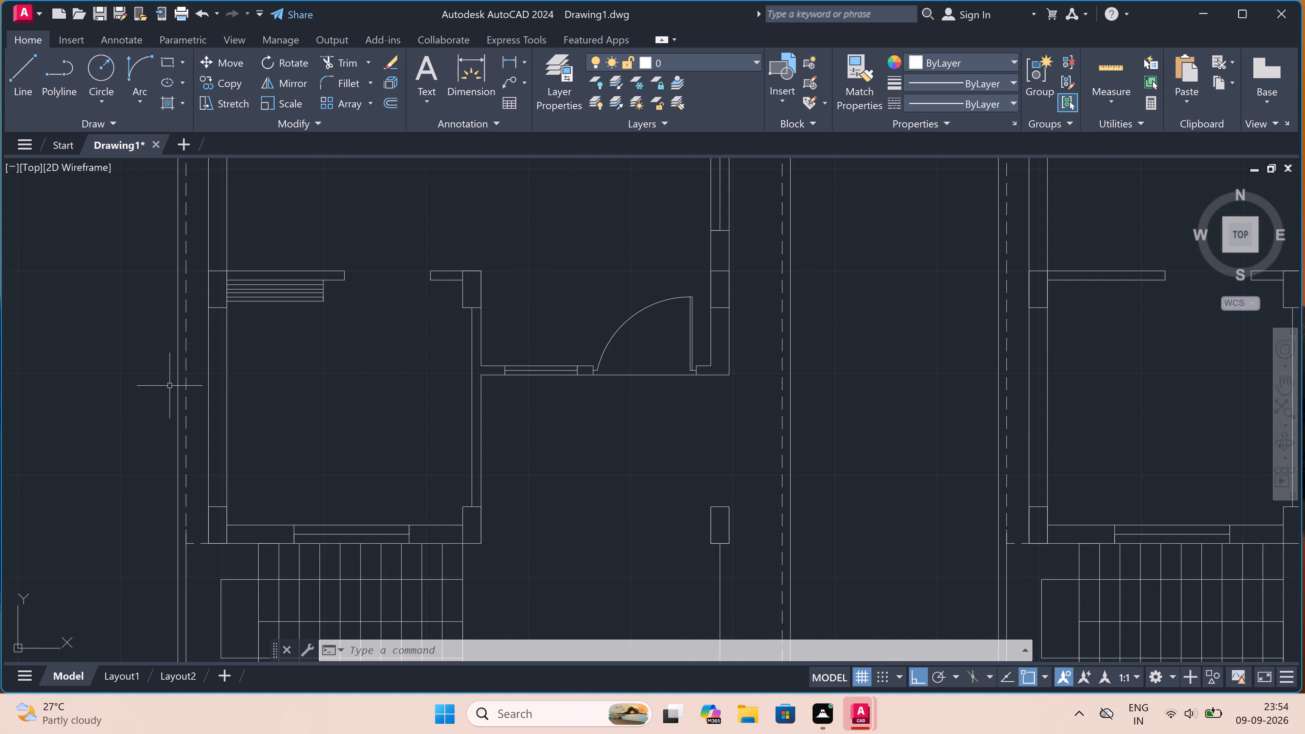
scroll(161, 381, up, 1)
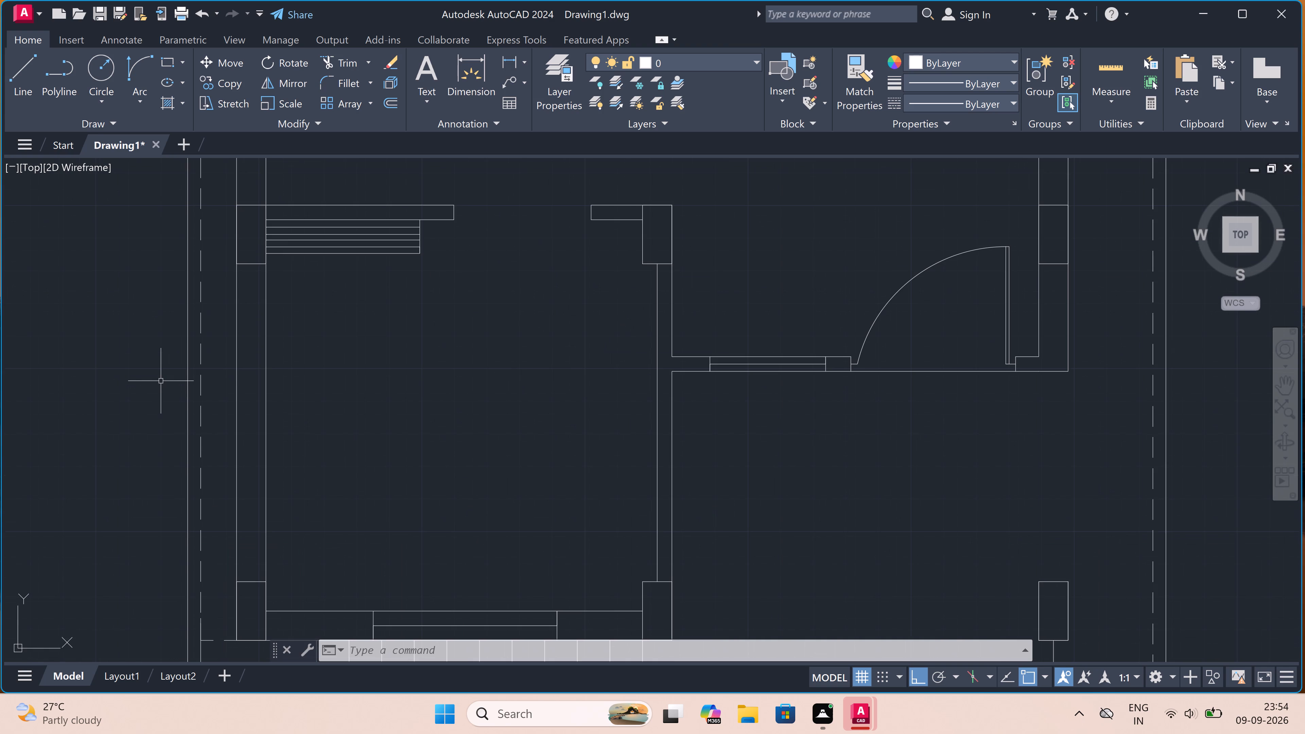
text(l)
key(space)
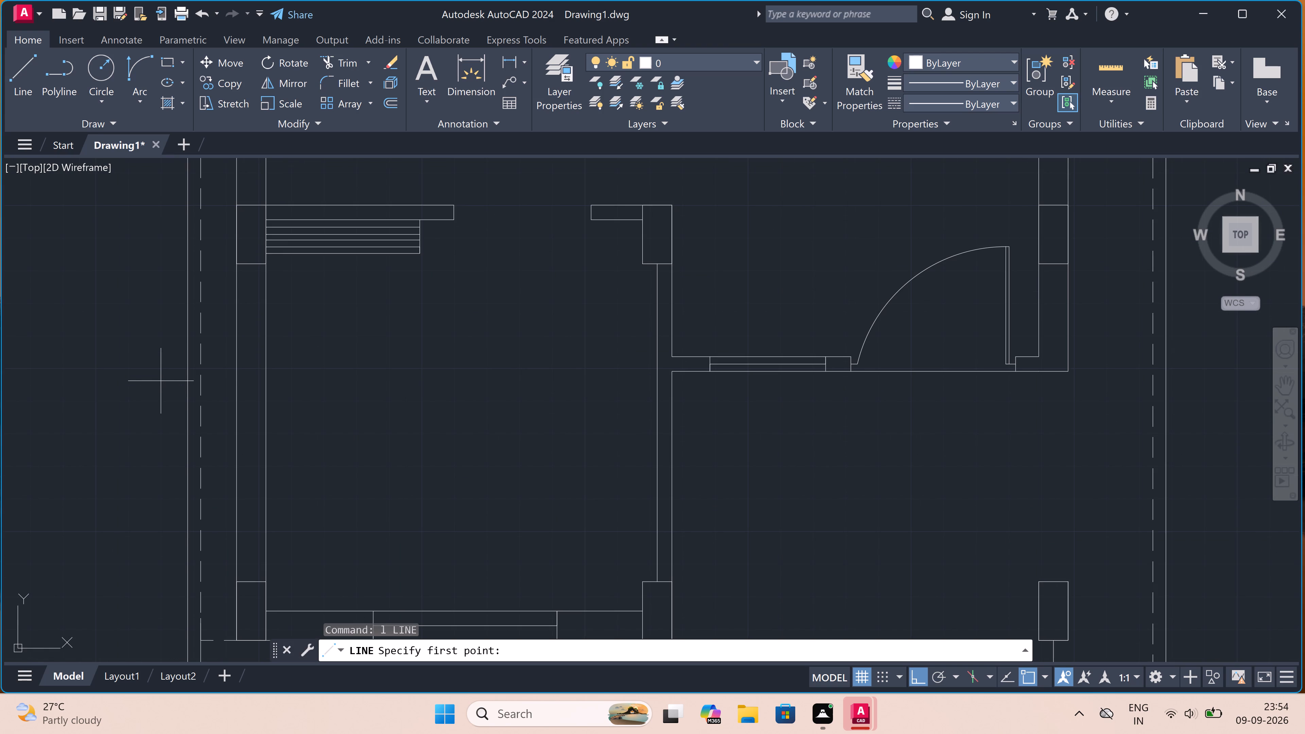
click(328, 253)
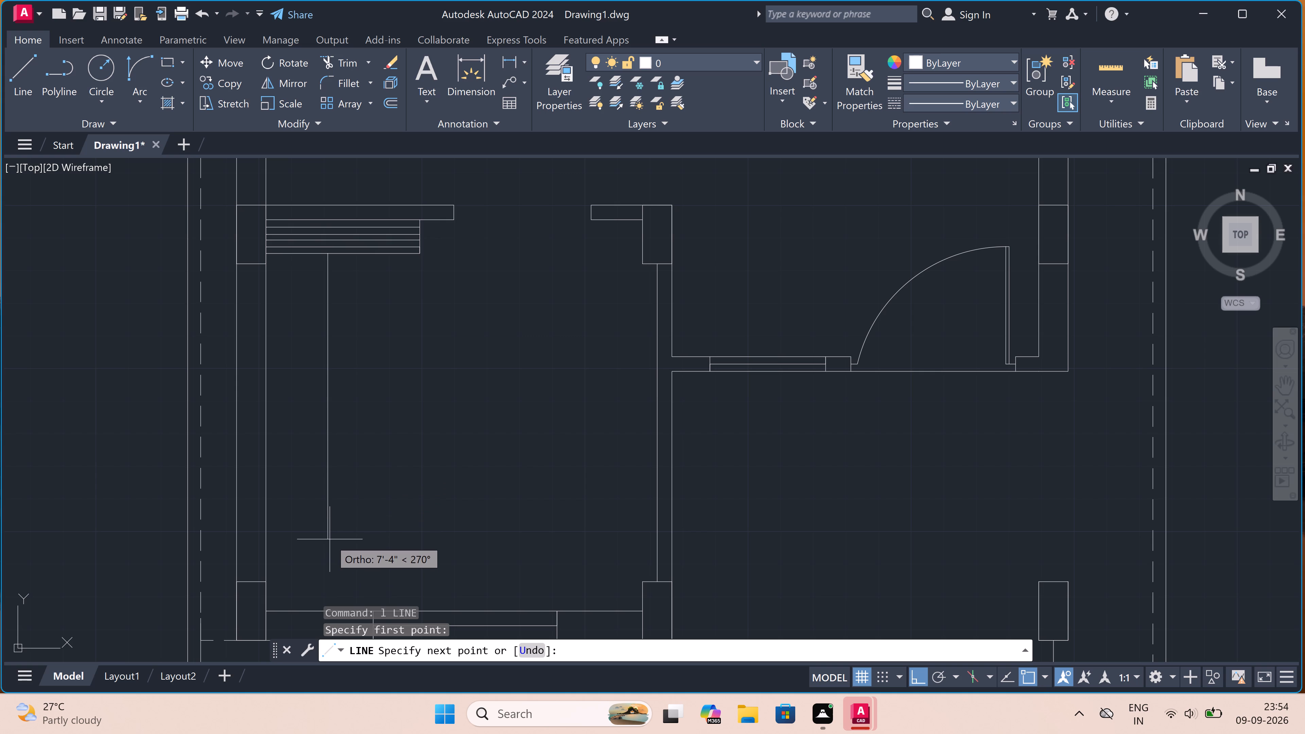
click(330, 539)
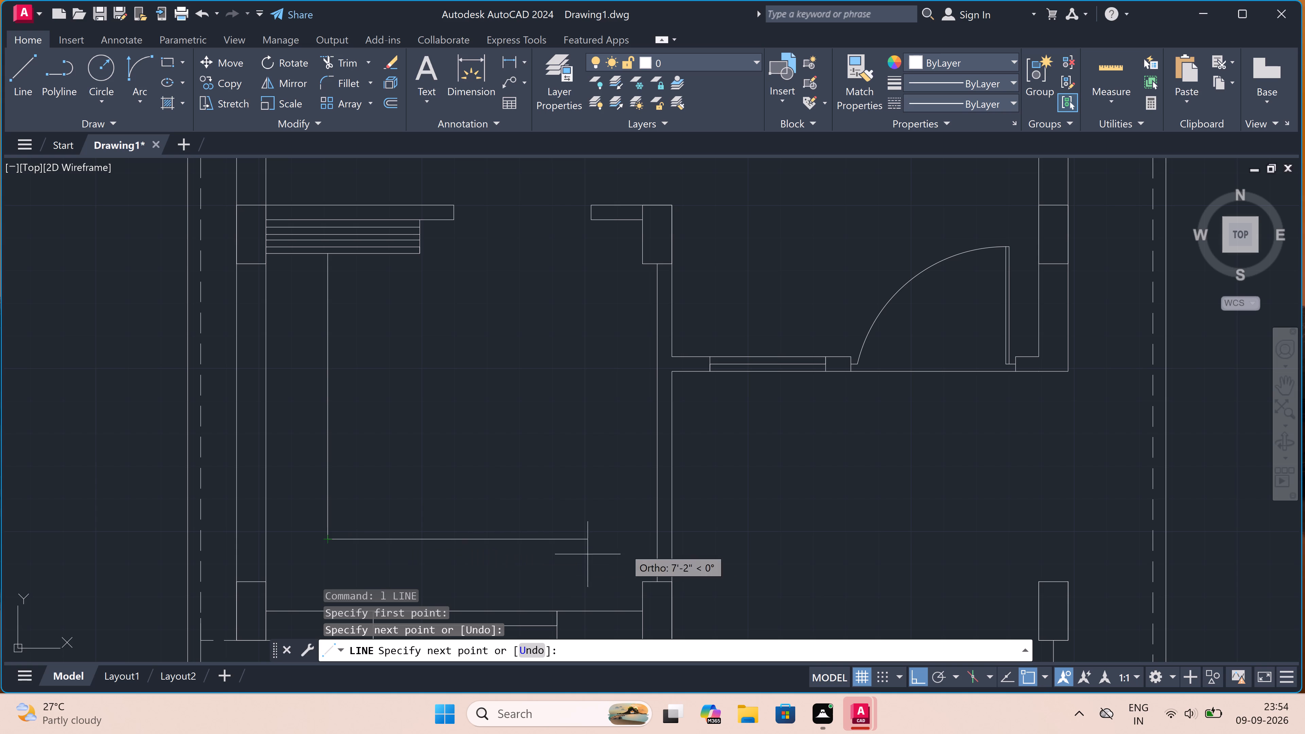
double_click(660, 536)
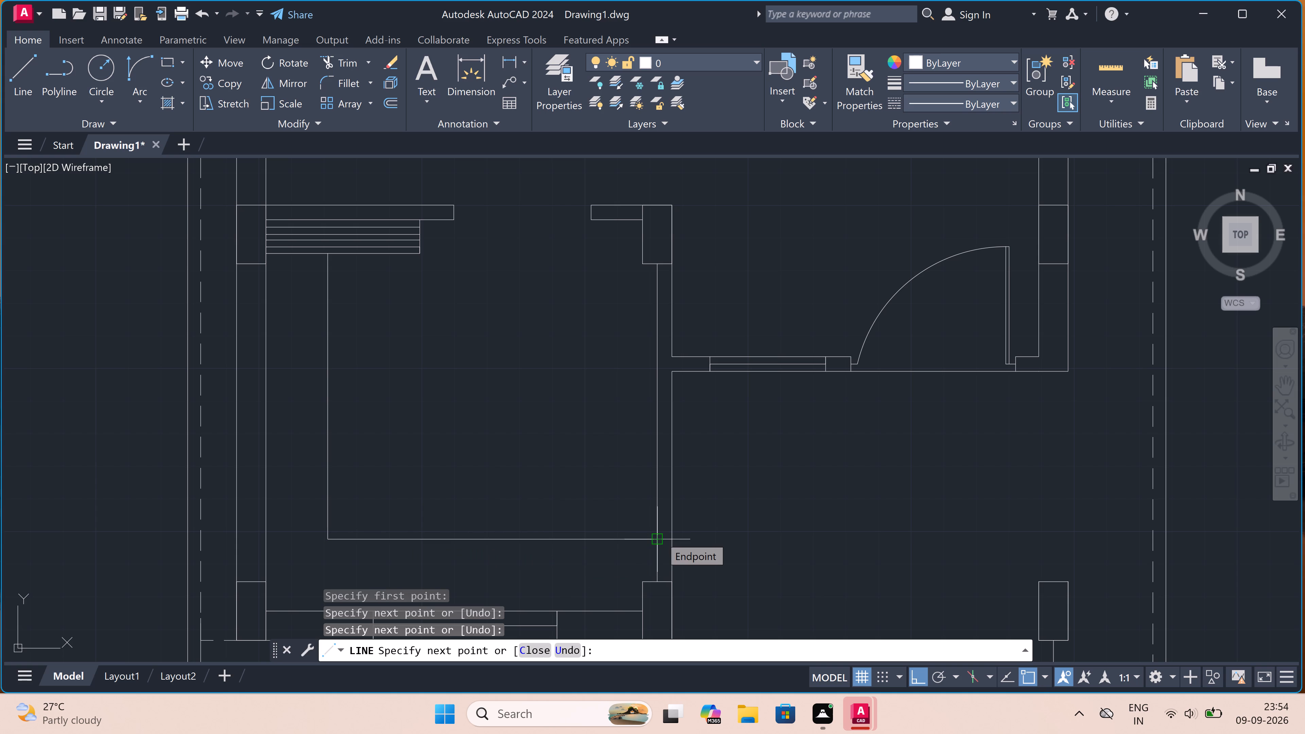
Continue the line back along the horizontal segment and down to the lower wall's inner face, just right of the window's right end.
scroll(660, 535, down, 2)
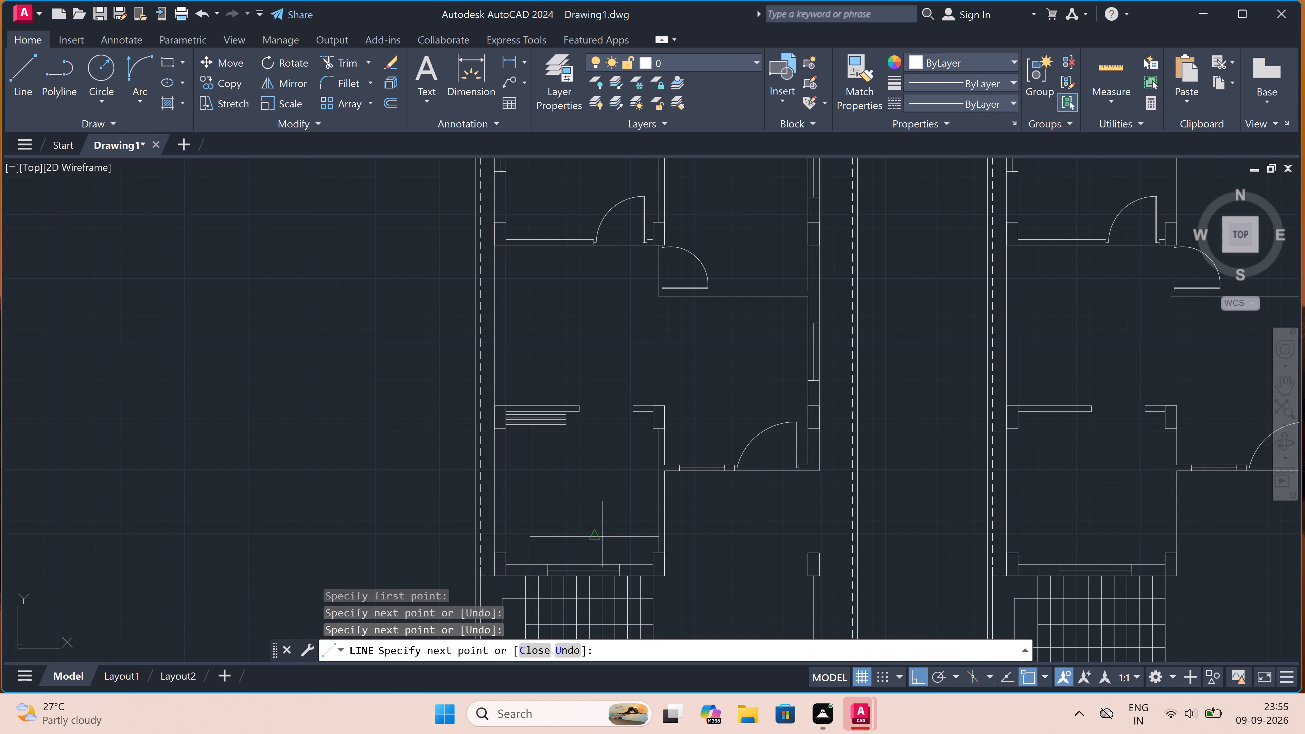
scroll(601, 536, up, 2)
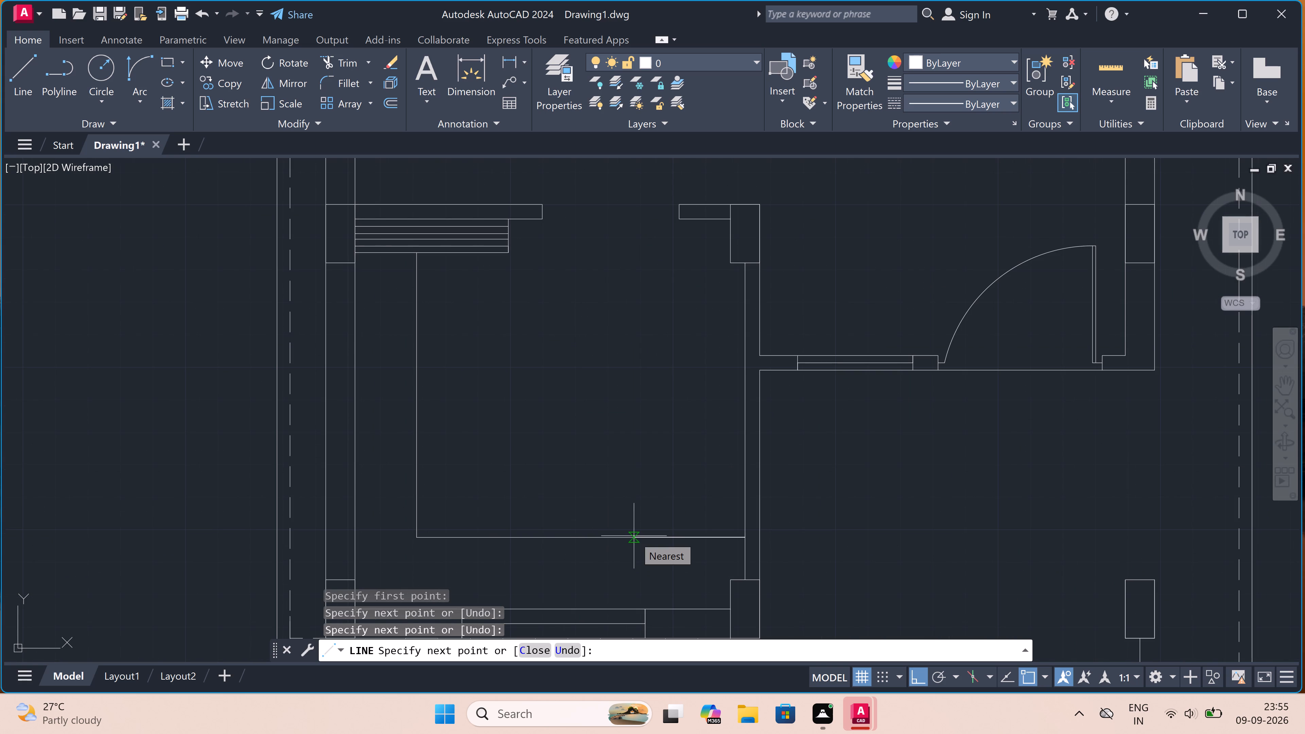
click(647, 539)
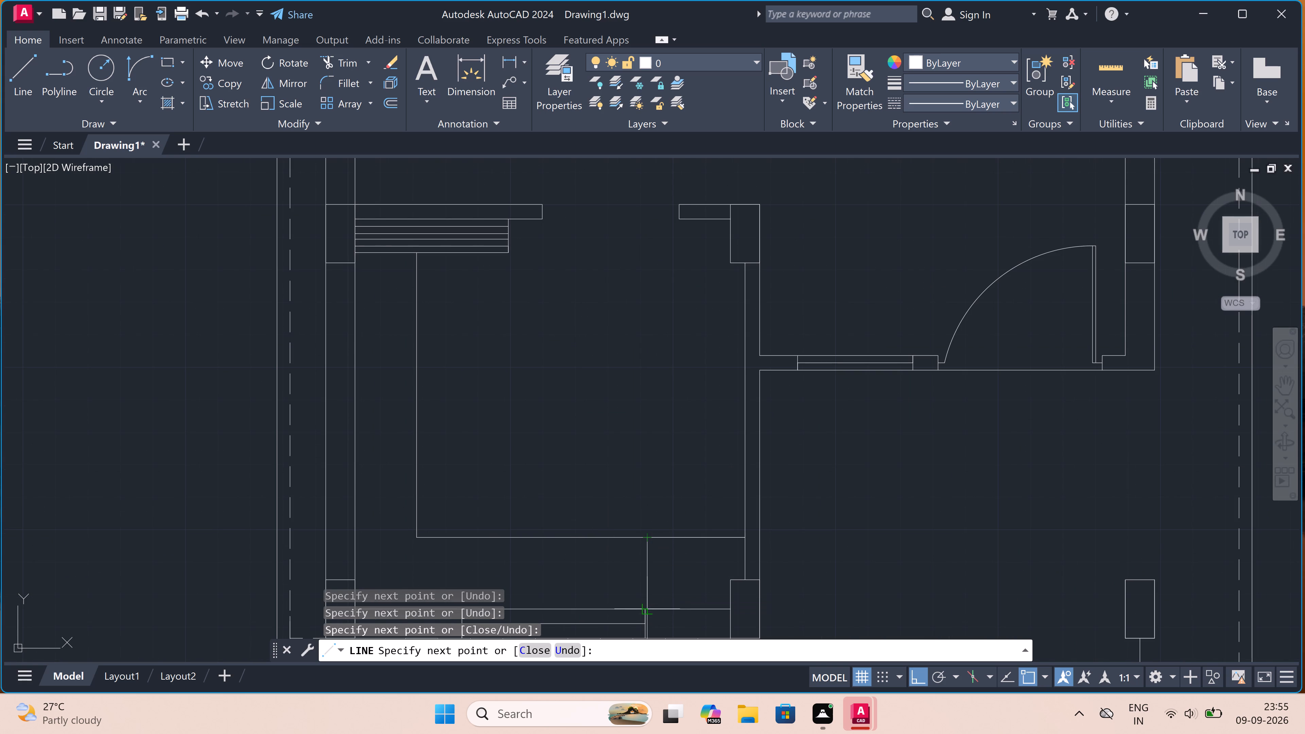
scroll(648, 609, up, 7)
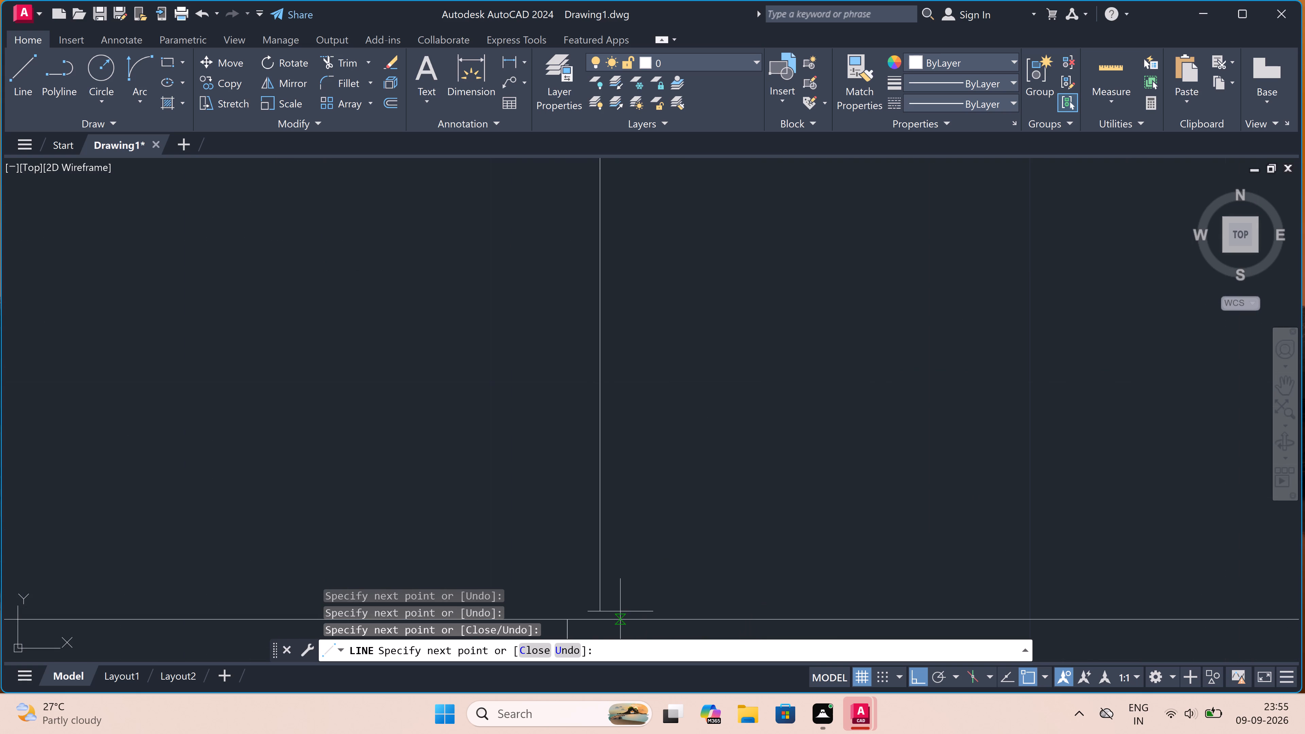
click(596, 618)
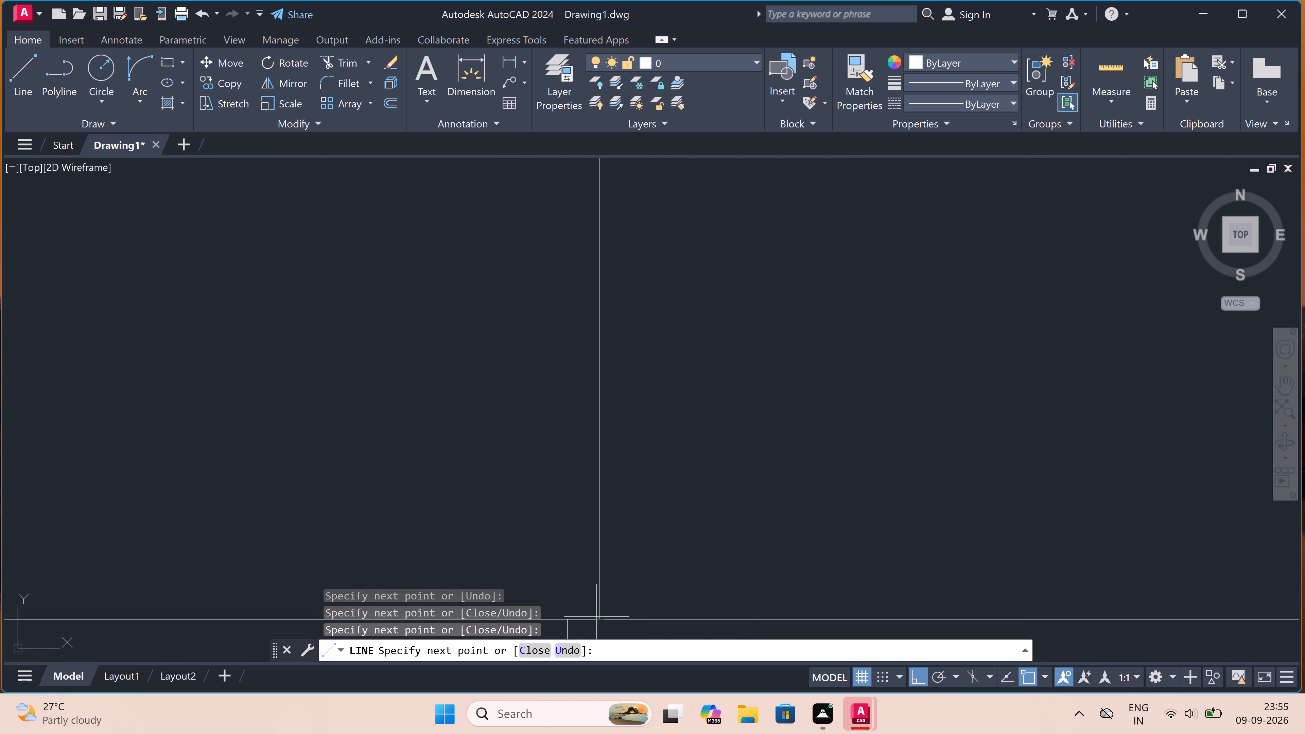
key(Escape)
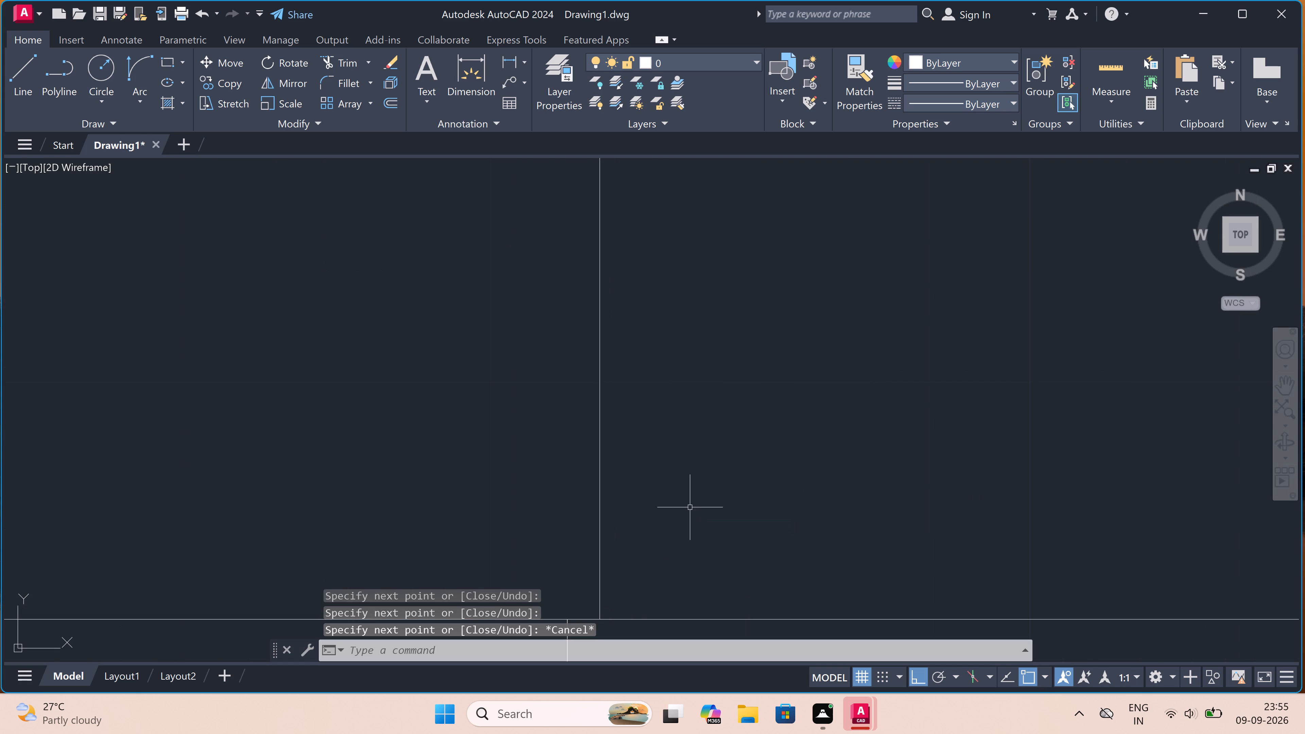
Delete the top, left and right edges of the column at the room's lower-right corner.
scroll(684, 445, down, 7)
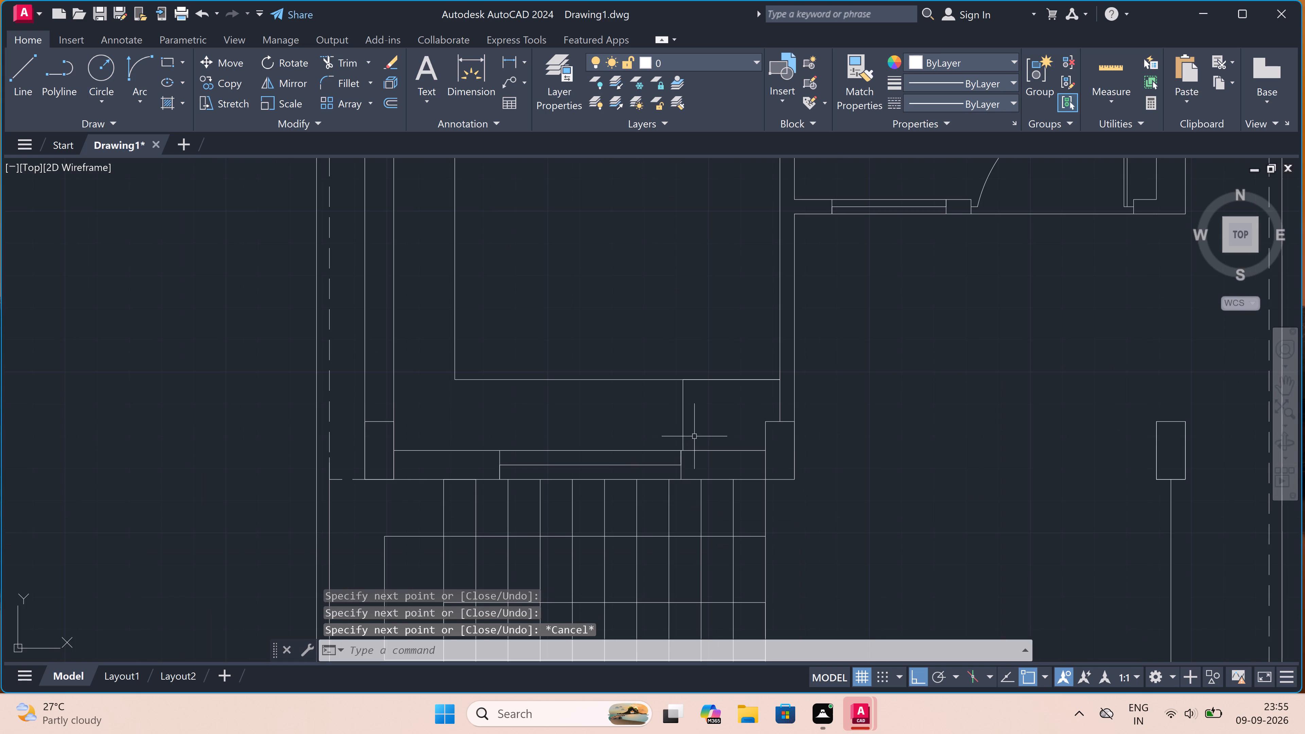
scroll(791, 428, up, 2)
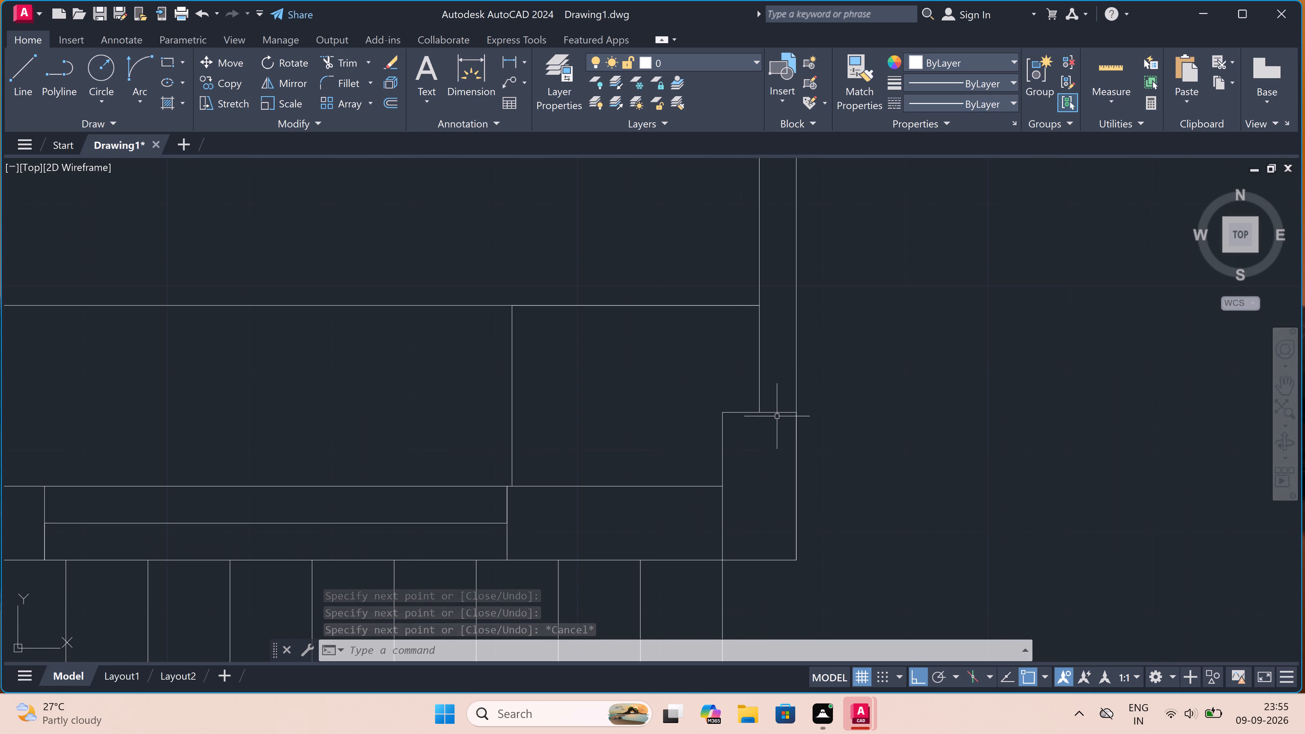
click(775, 410)
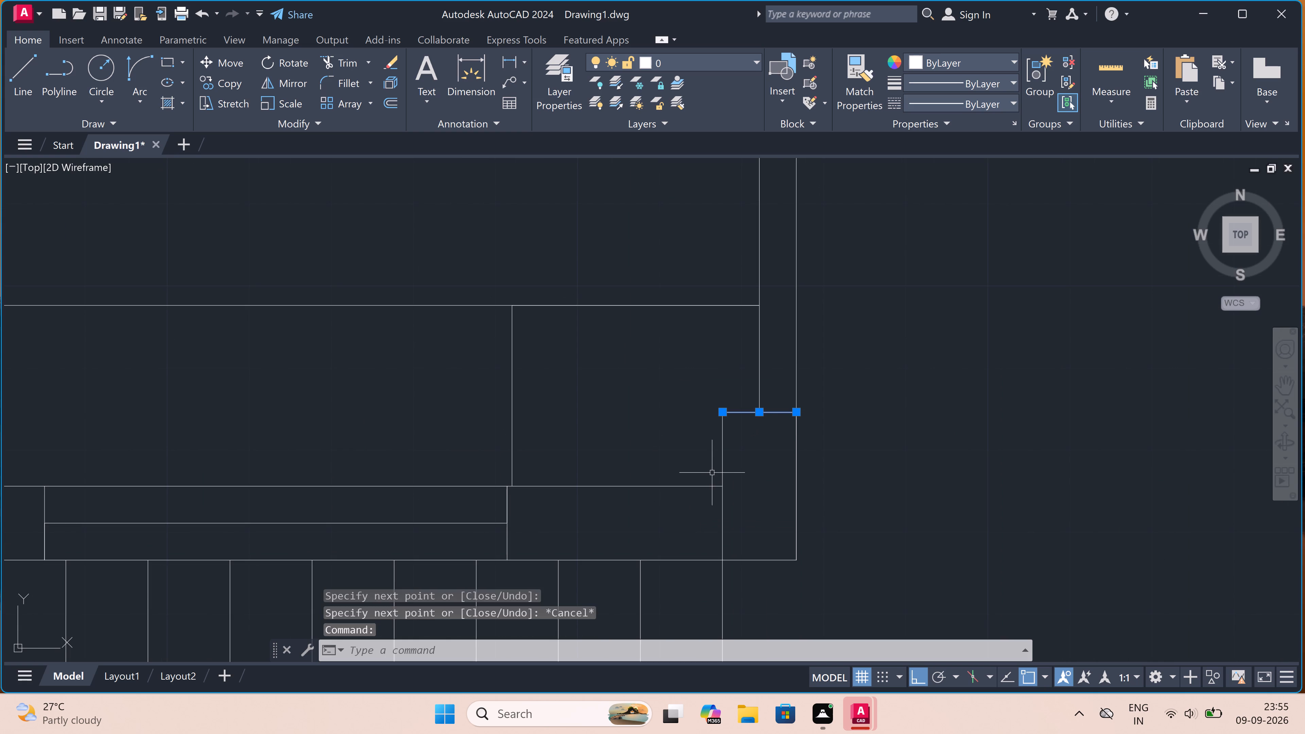
click(723, 456)
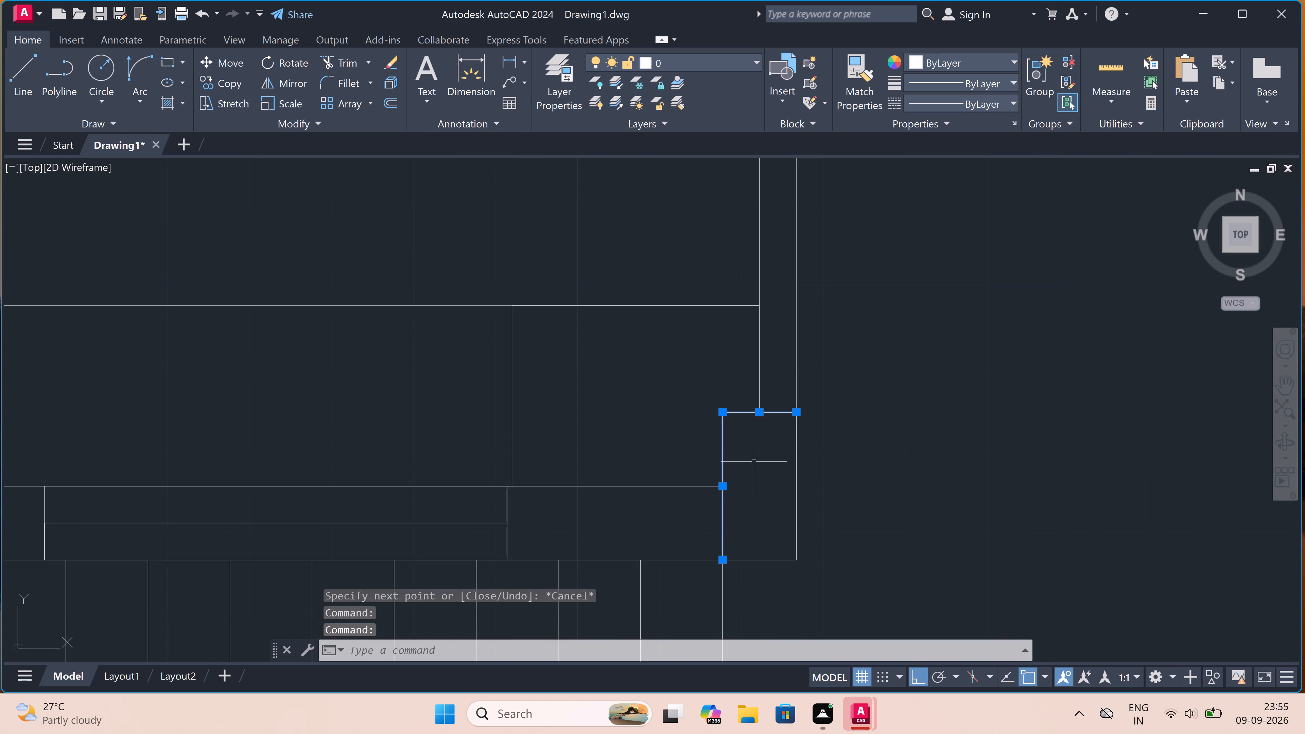
click(795, 468)
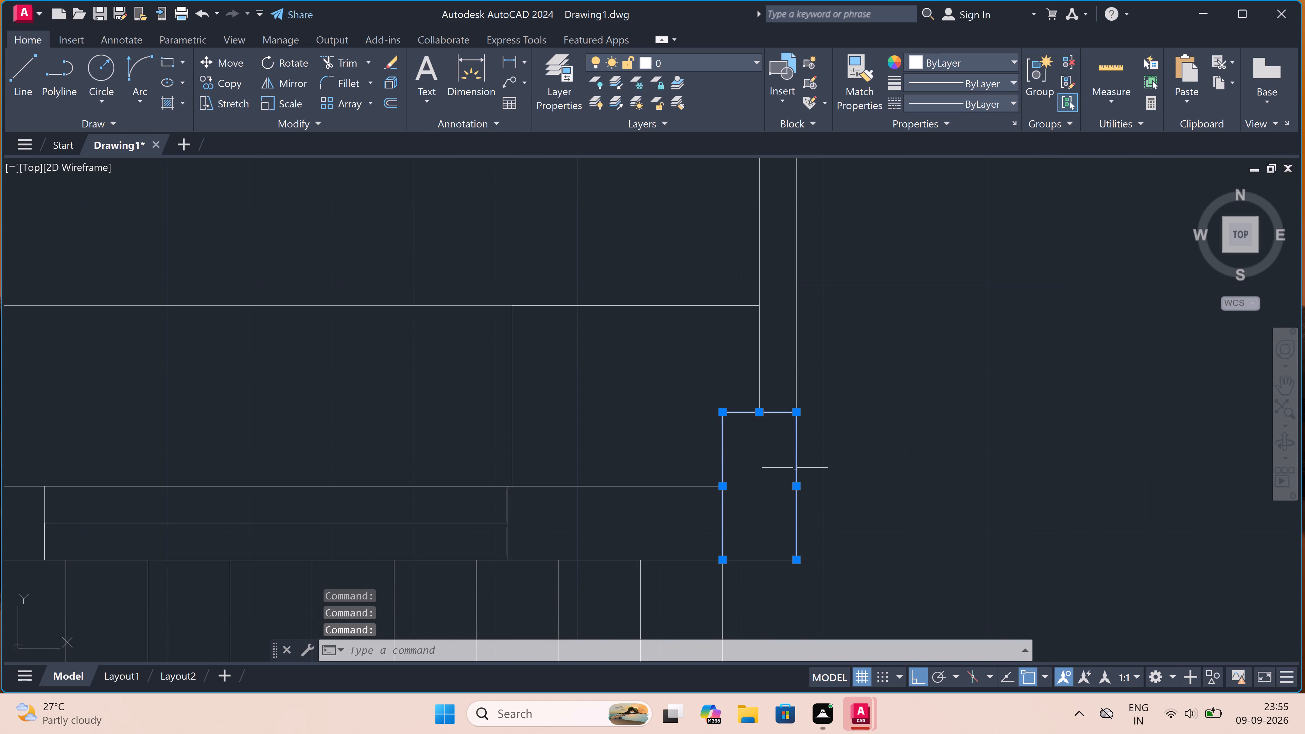
key(Delete)
Draw the new column outline at the room's lower-right outer corner, 9" high and 1.5' wide, closing along the lower wall's outer face.
text(l)
key(space)
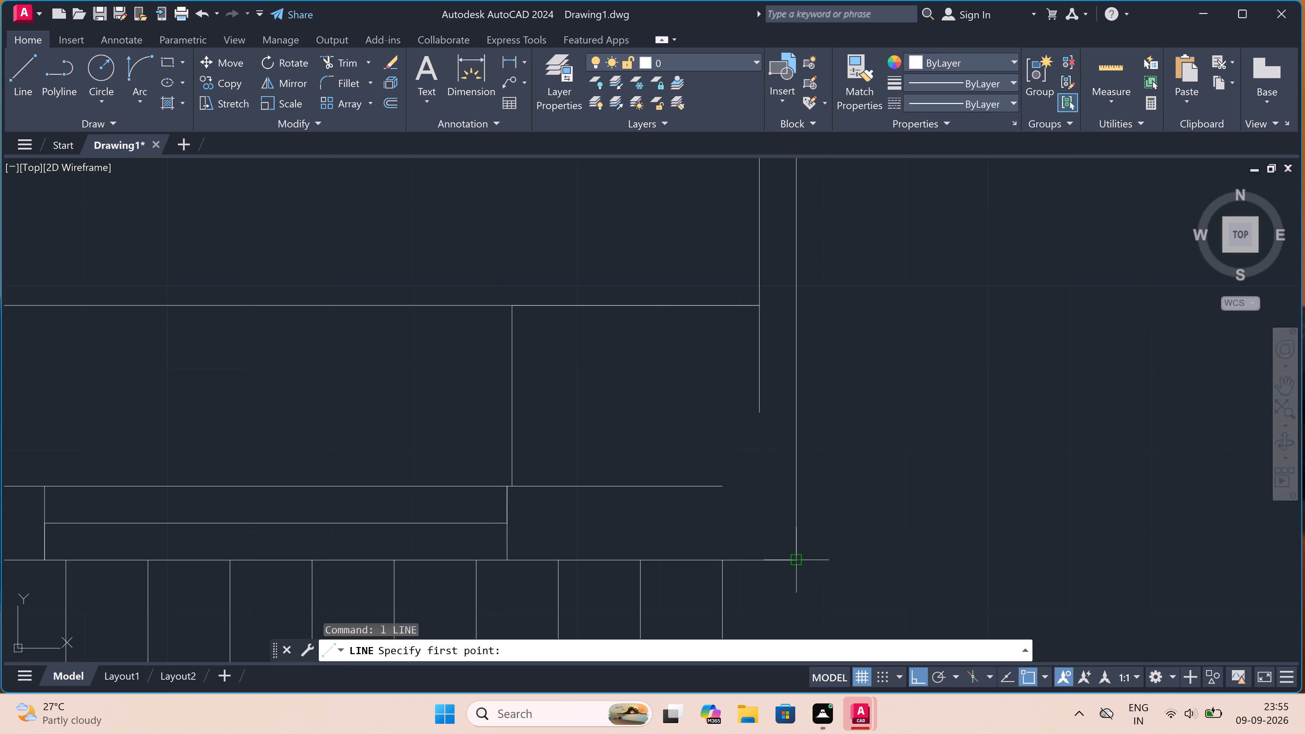
drag(795, 558, 795, 555)
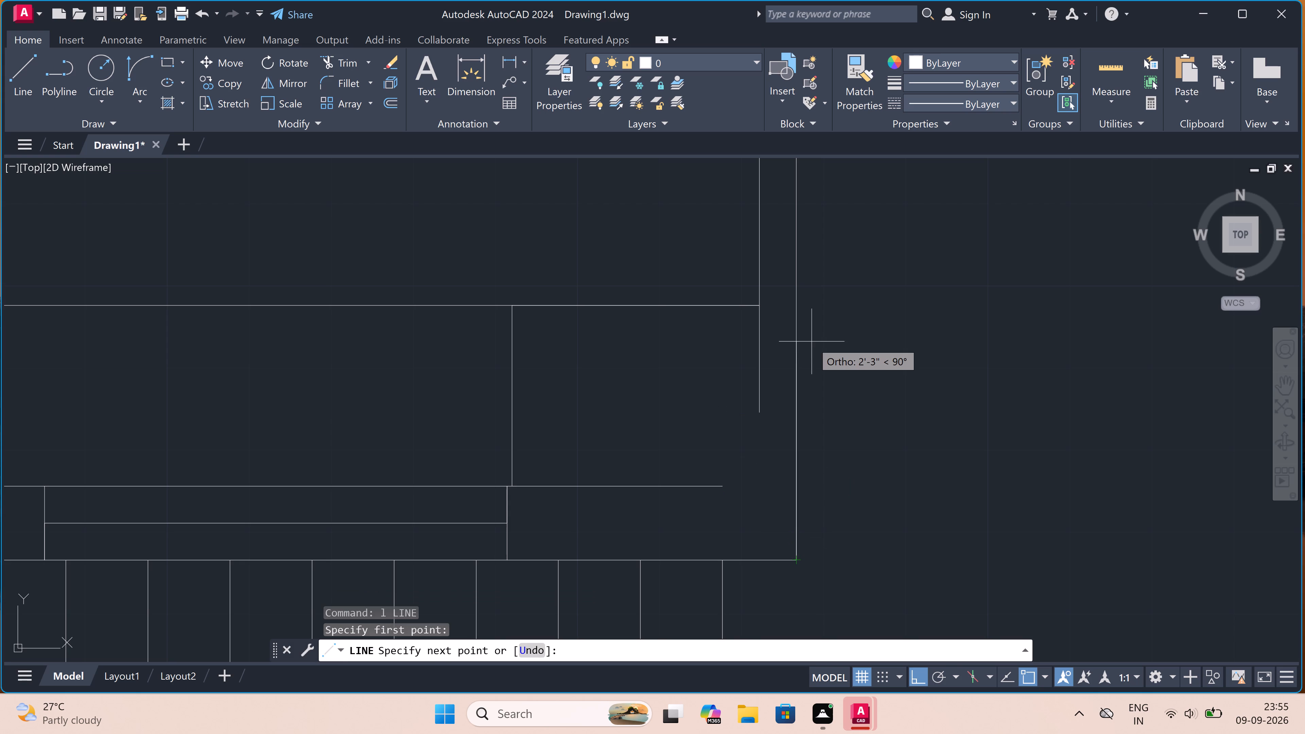
key(9)
text(")
key(space)
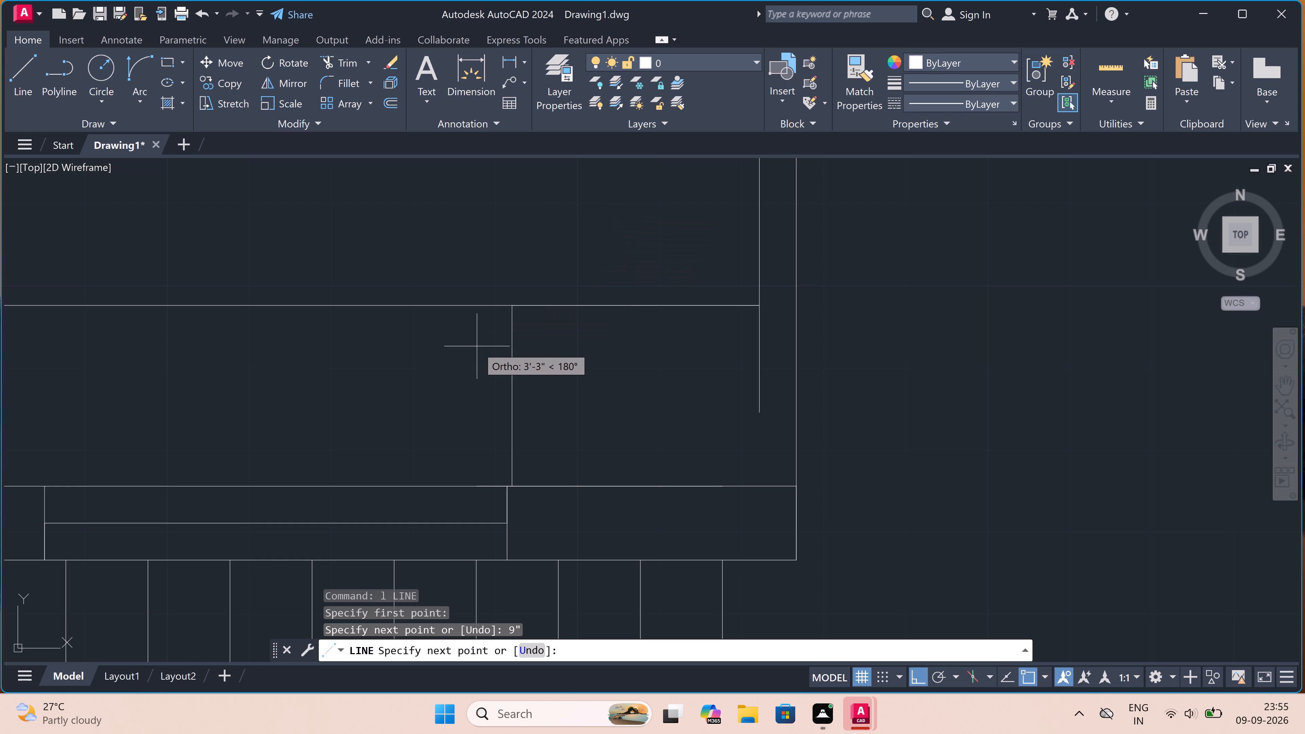
key(1)
text(.5)
text(')
key(space)
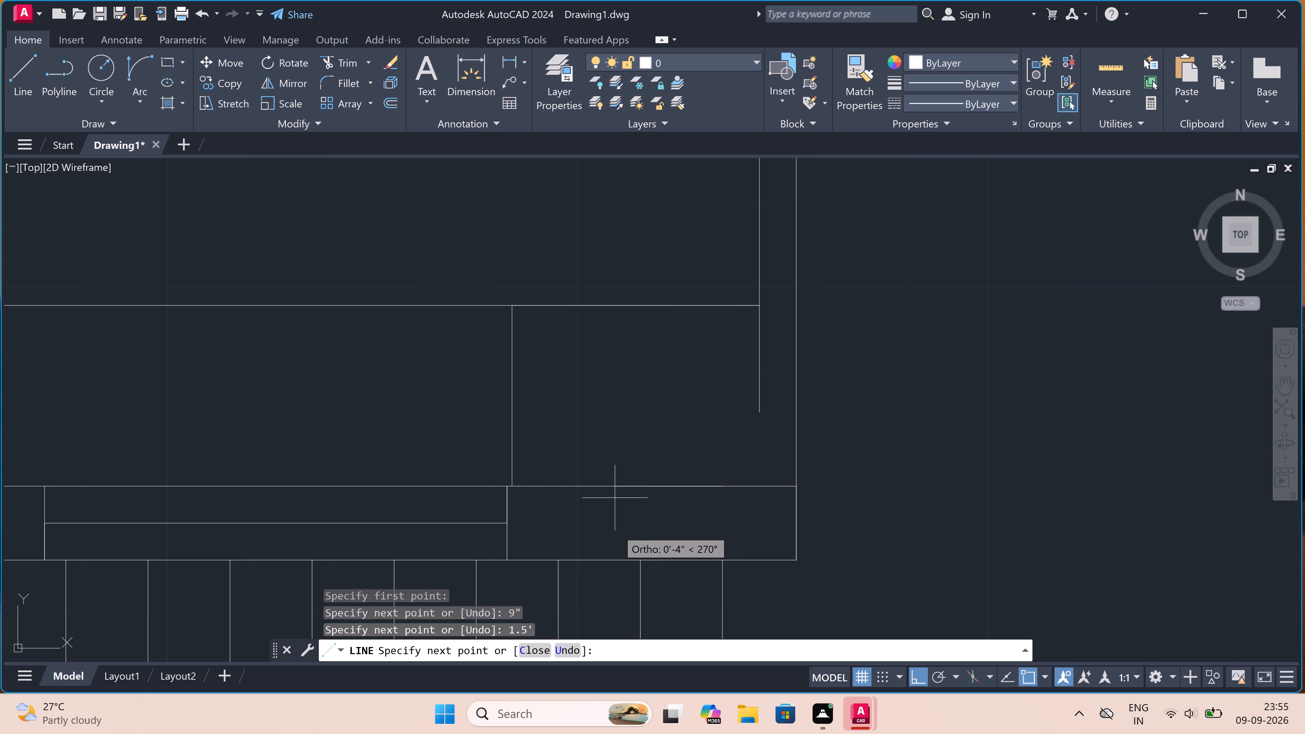
scroll(630, 542, up, 4)
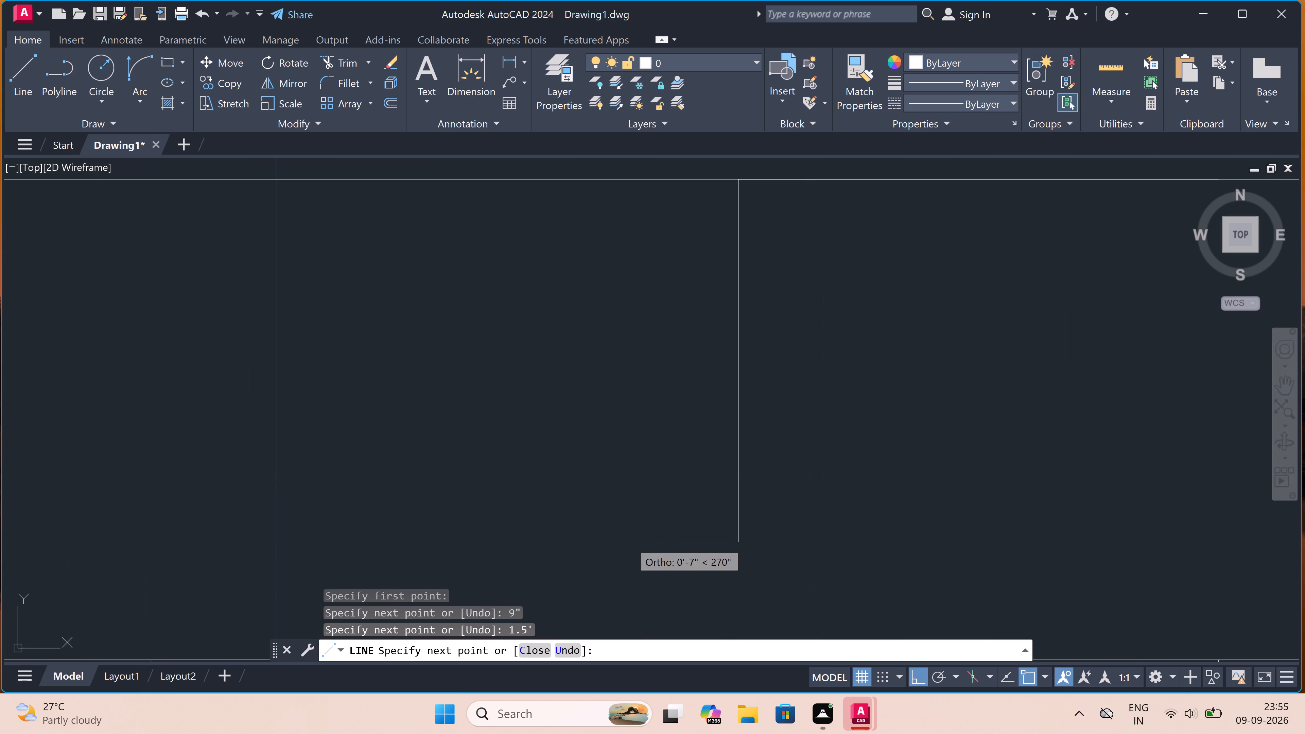
scroll(677, 482, down, 5)
scroll(684, 512, up, 4)
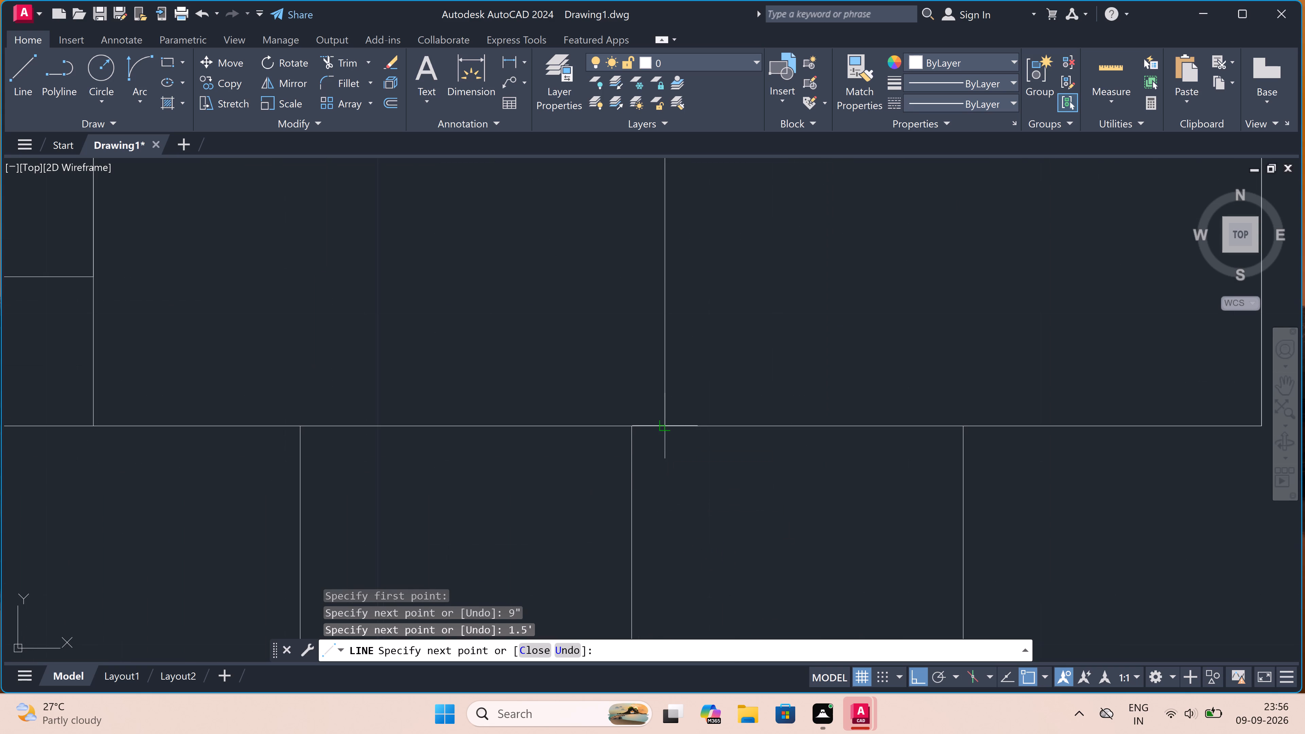
click(665, 427)
scroll(668, 427, down, 6)
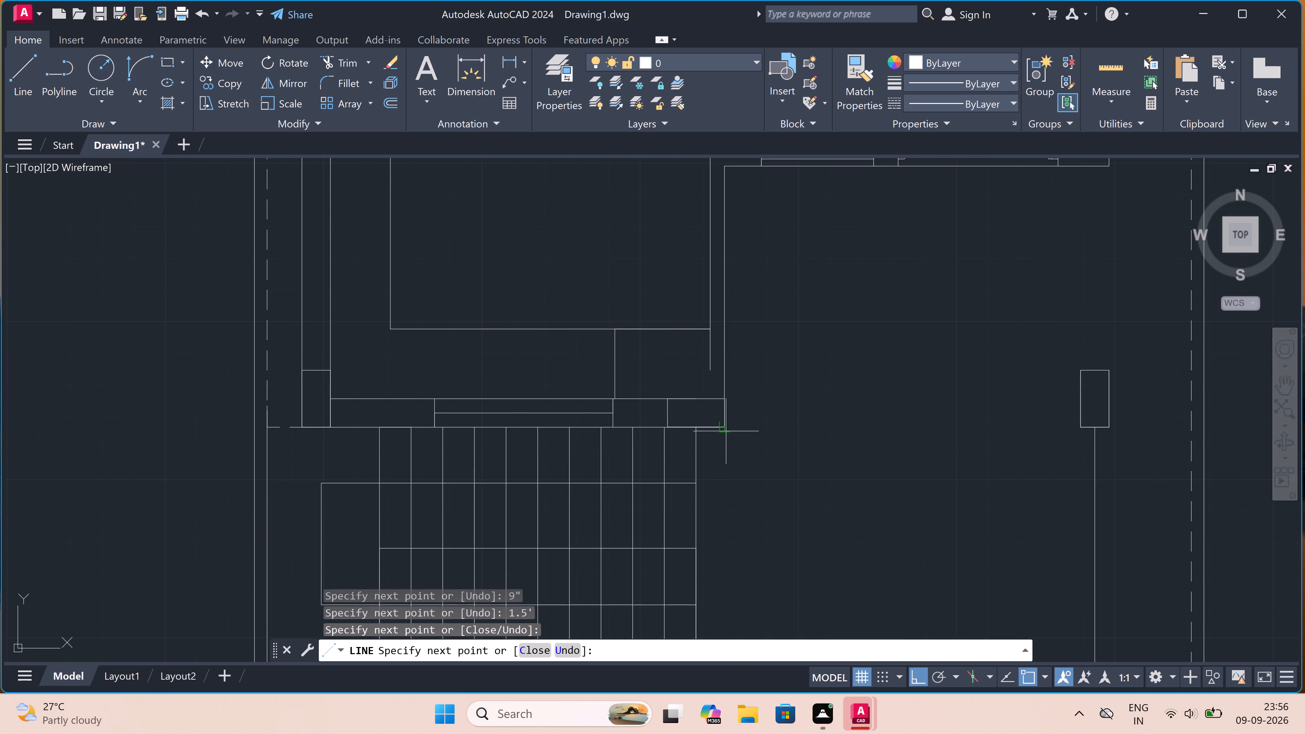
scroll(719, 431, up, 4)
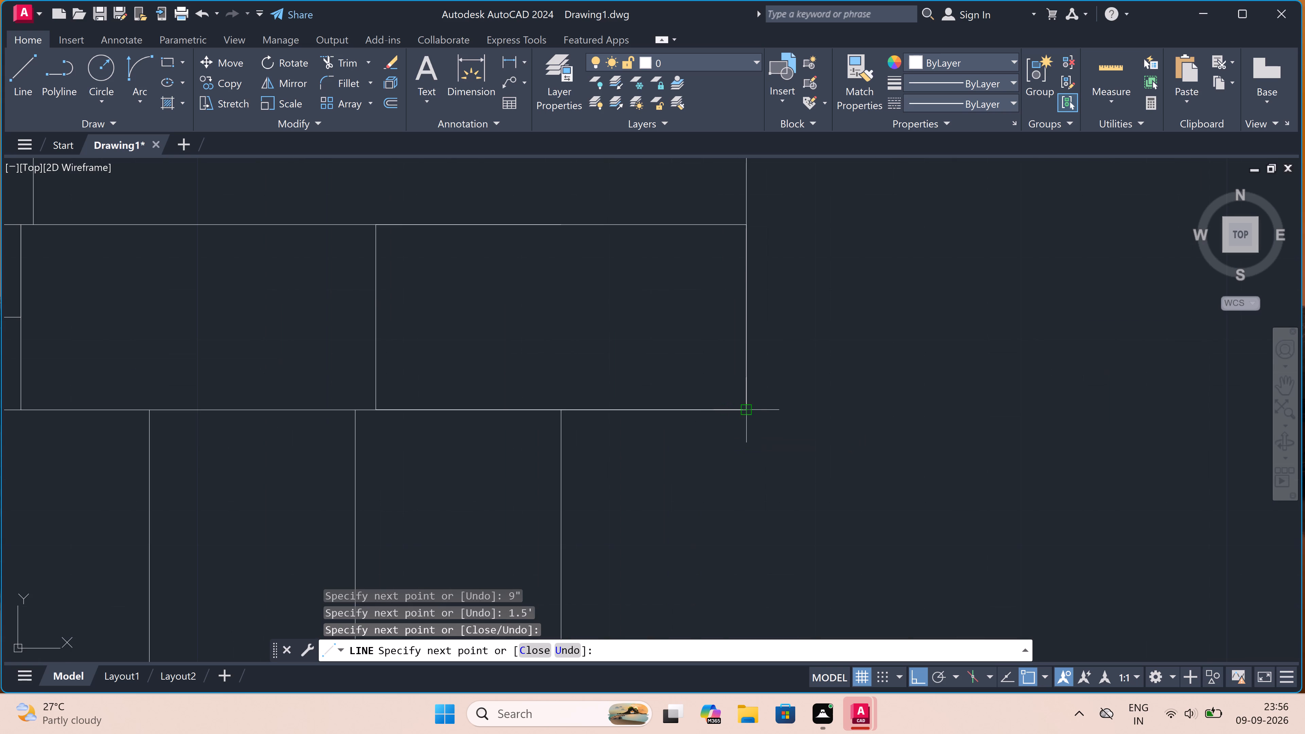
click(751, 408)
key(Escape)
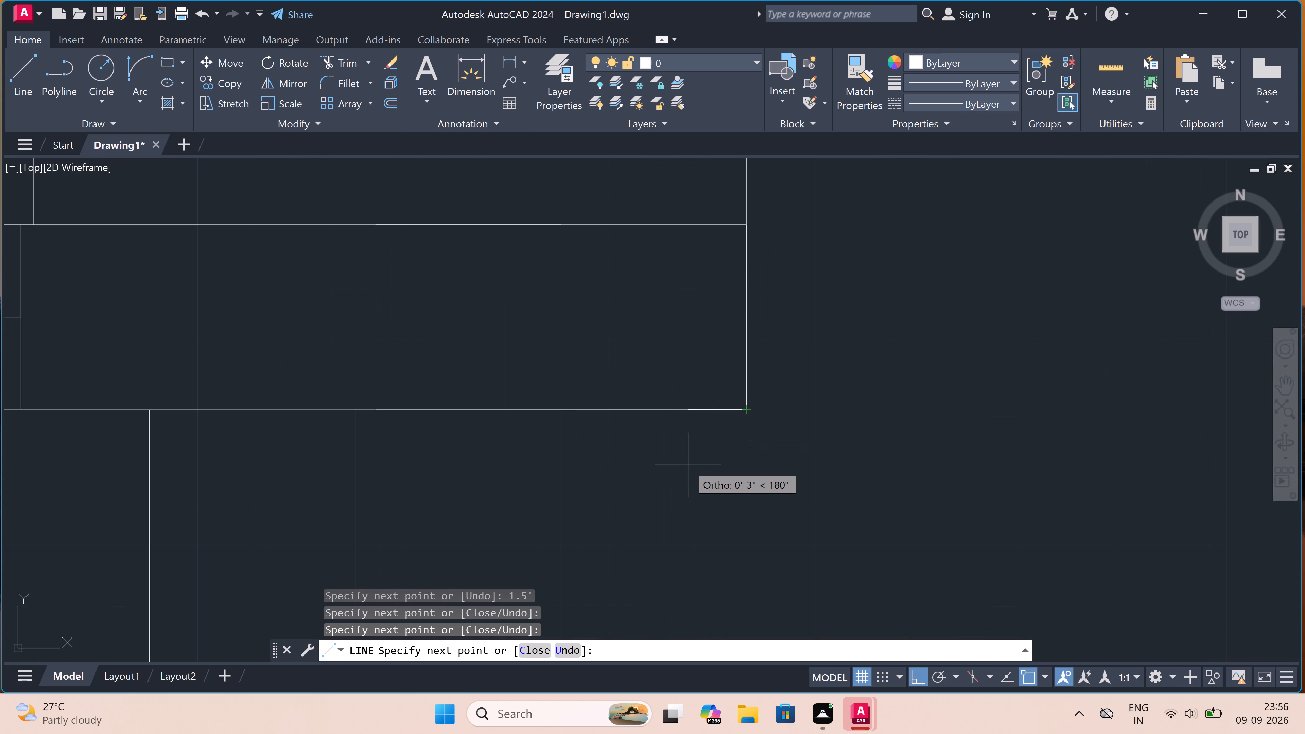
Draw a line extending the right wall's inner face down to the top edge of the new column.
scroll(674, 461, down, 2)
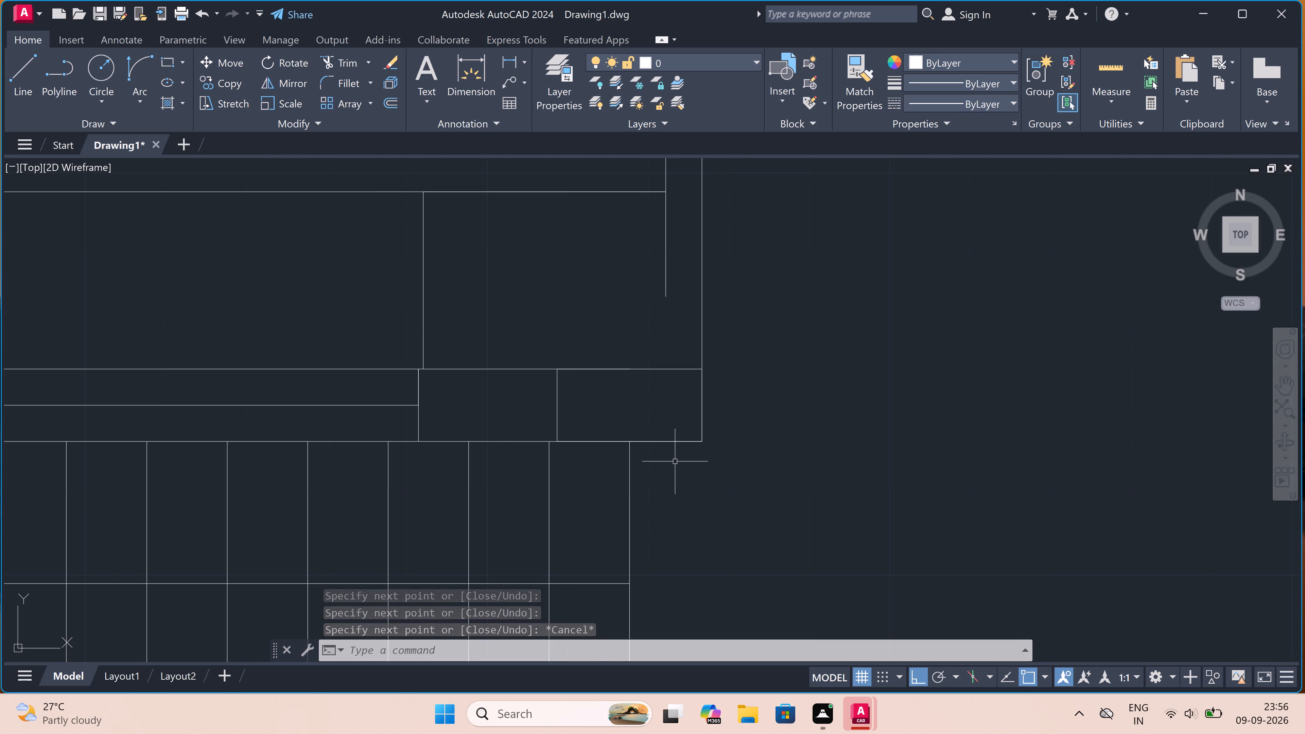
scroll(675, 461, down, 1)
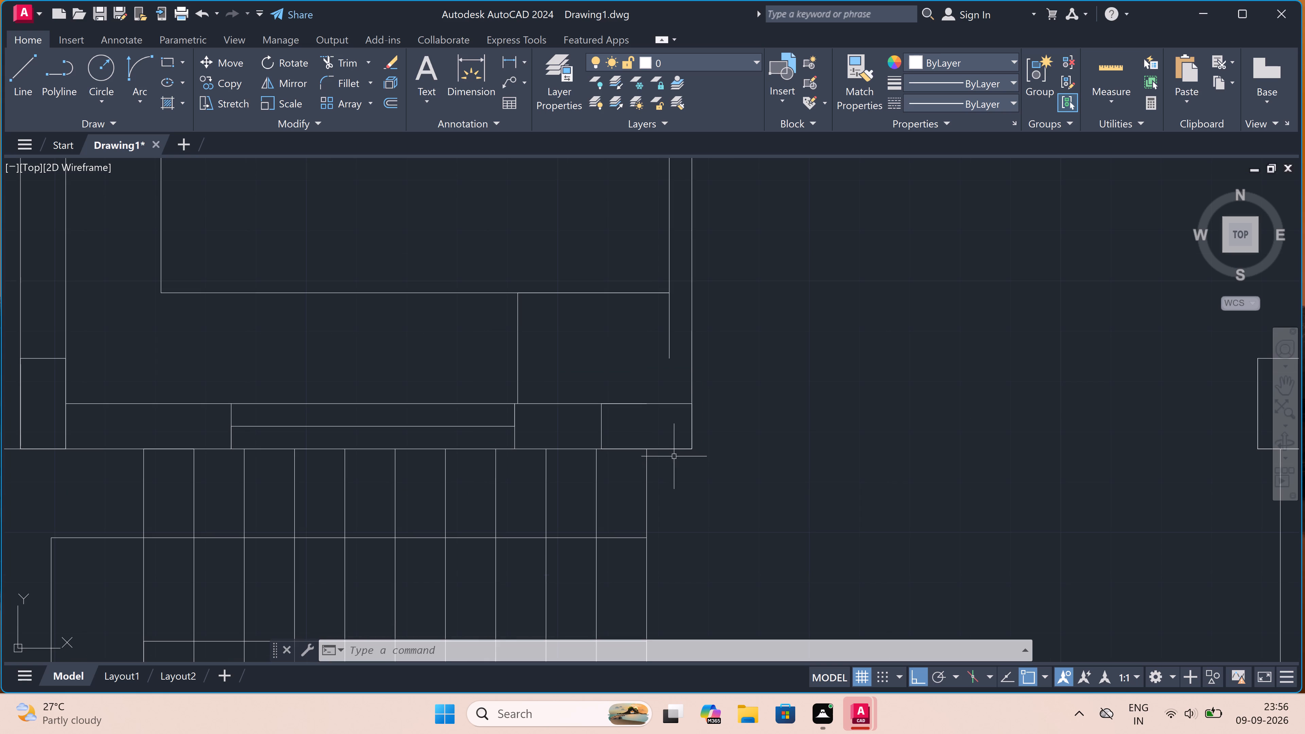
scroll(667, 368, up, 1)
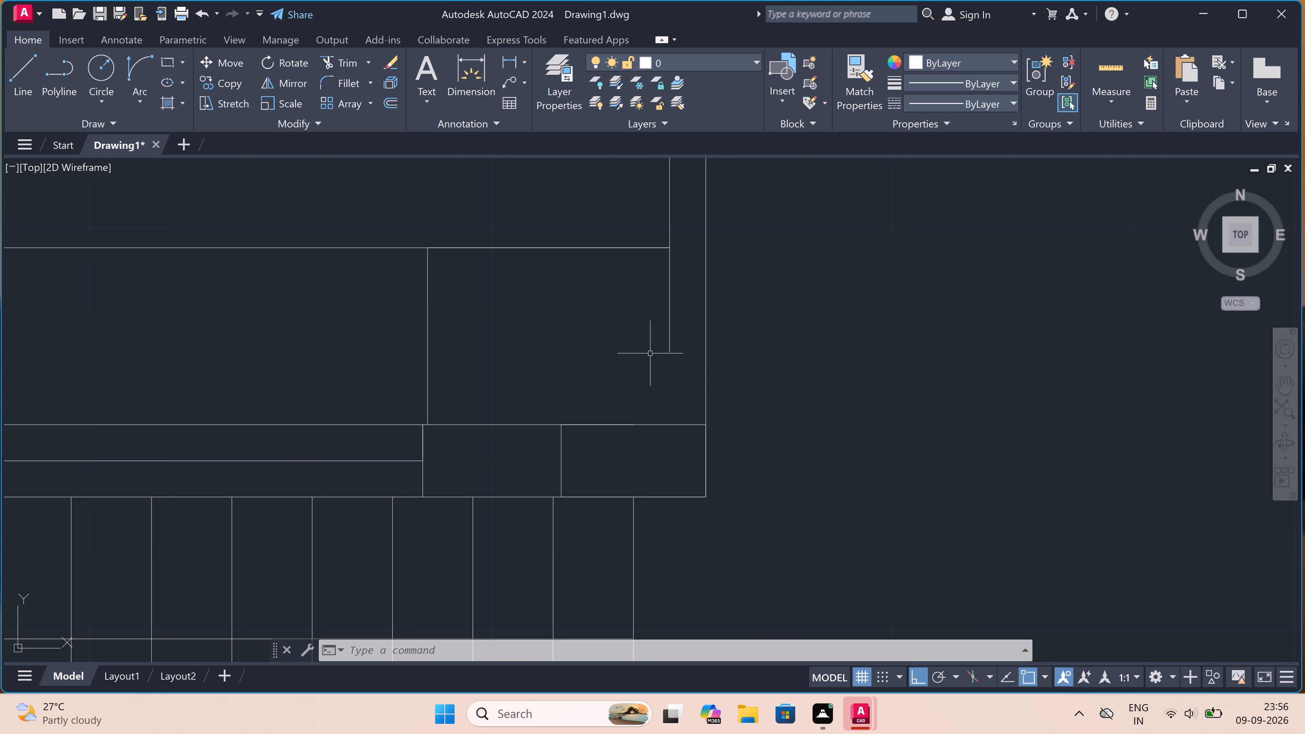
key(space)
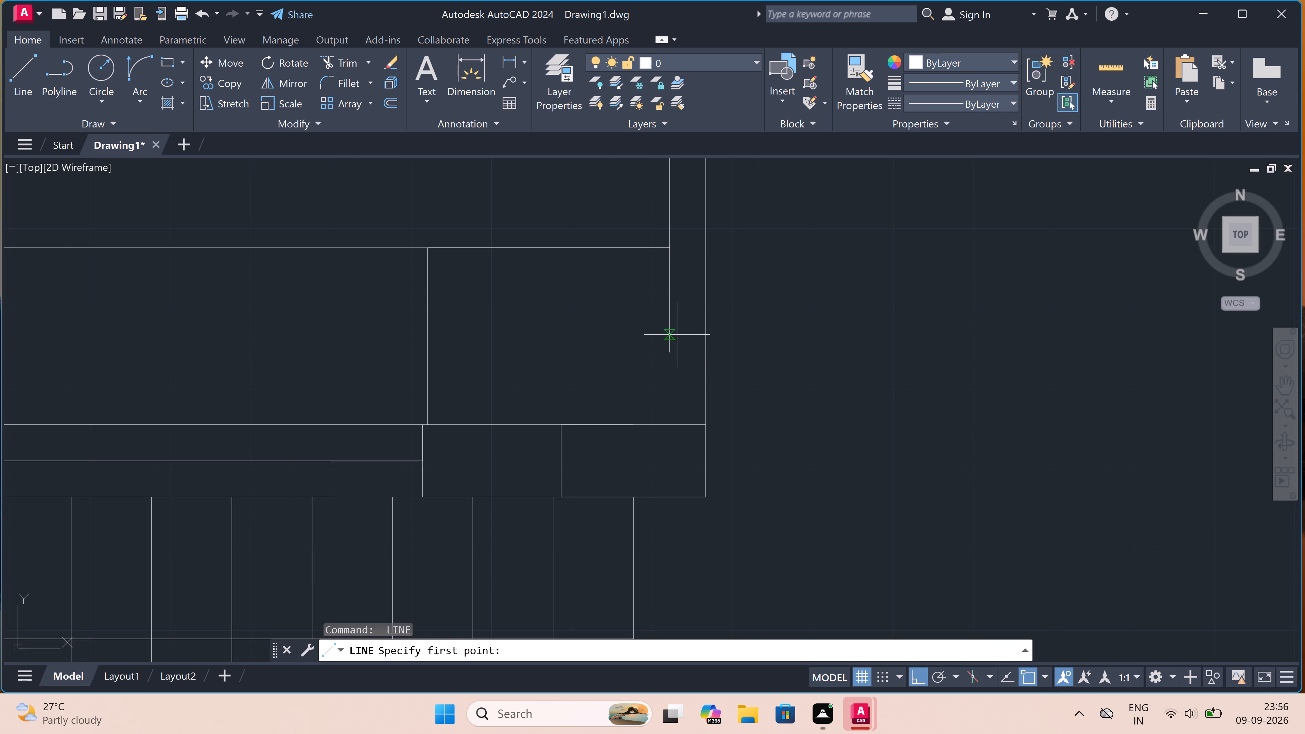
drag(671, 348, 671, 353)
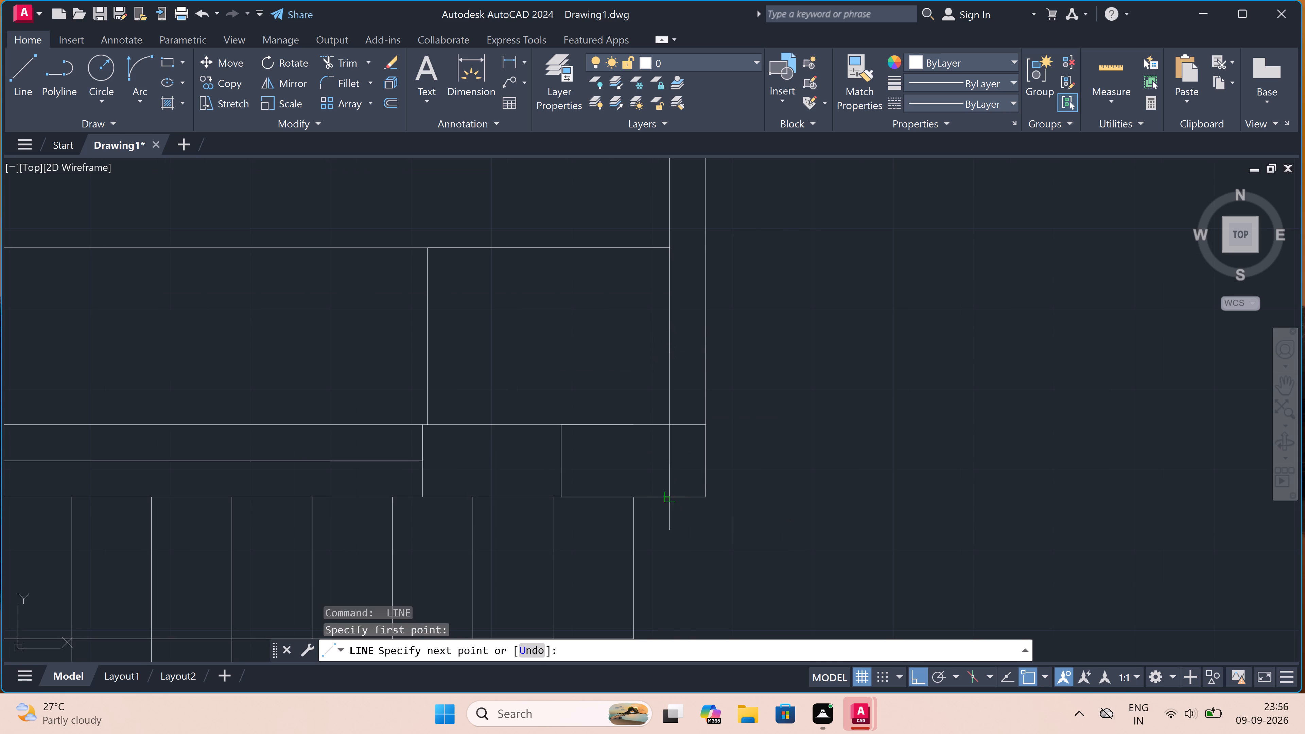
click(669, 424)
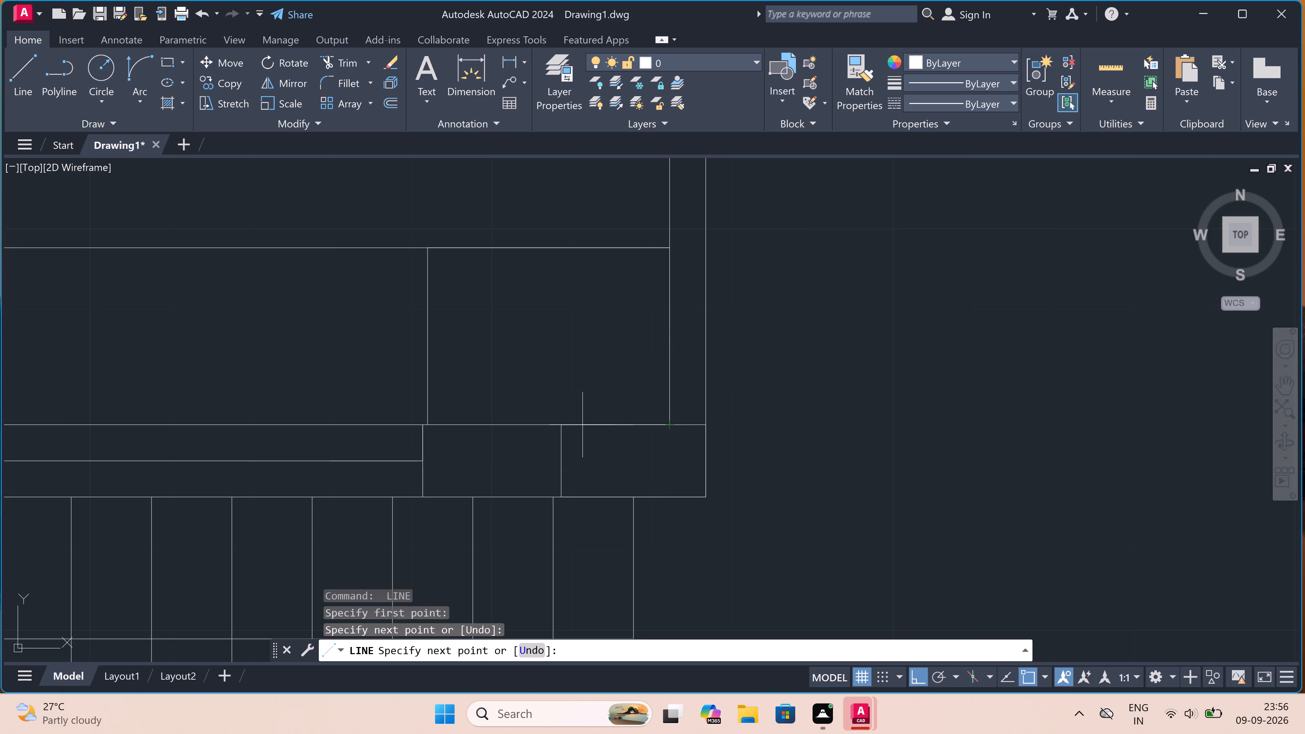
key(Escape)
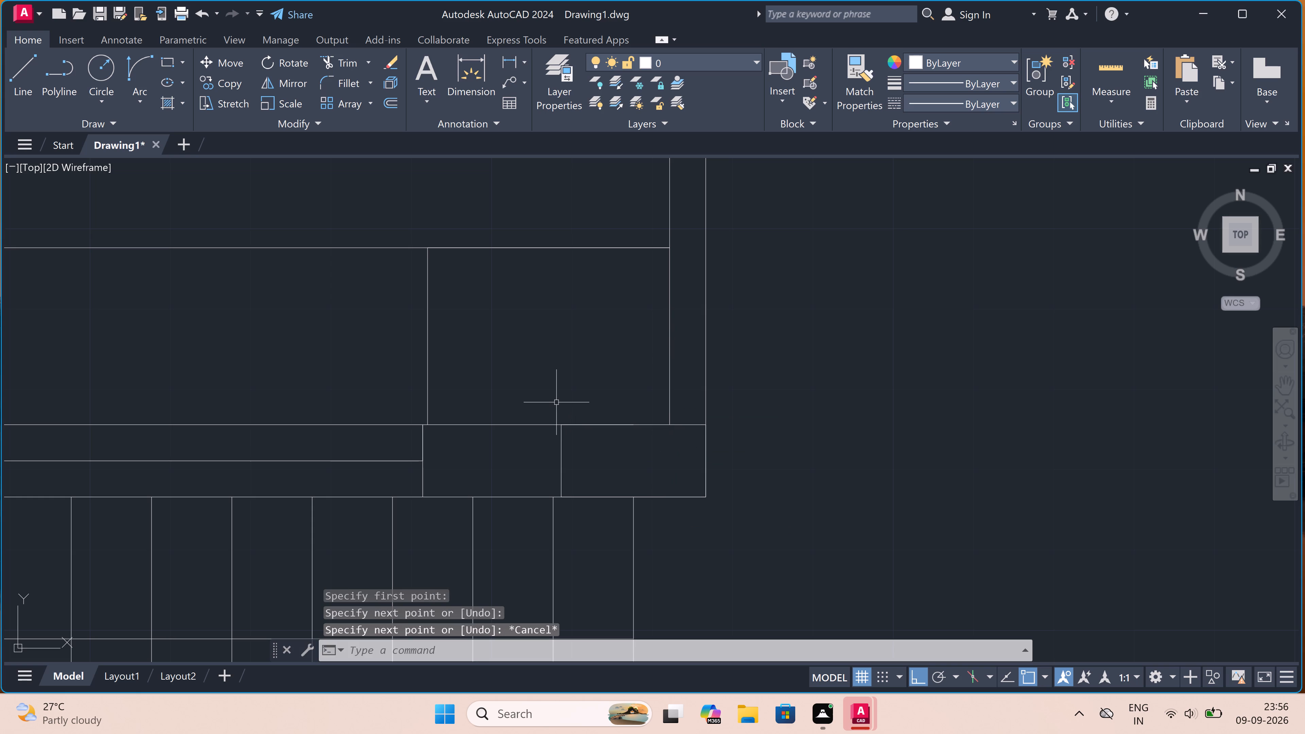
Delete the short vertical line joining the room's inner horizontal line to the lower wall near the window's right end.
scroll(583, 359, down, 2)
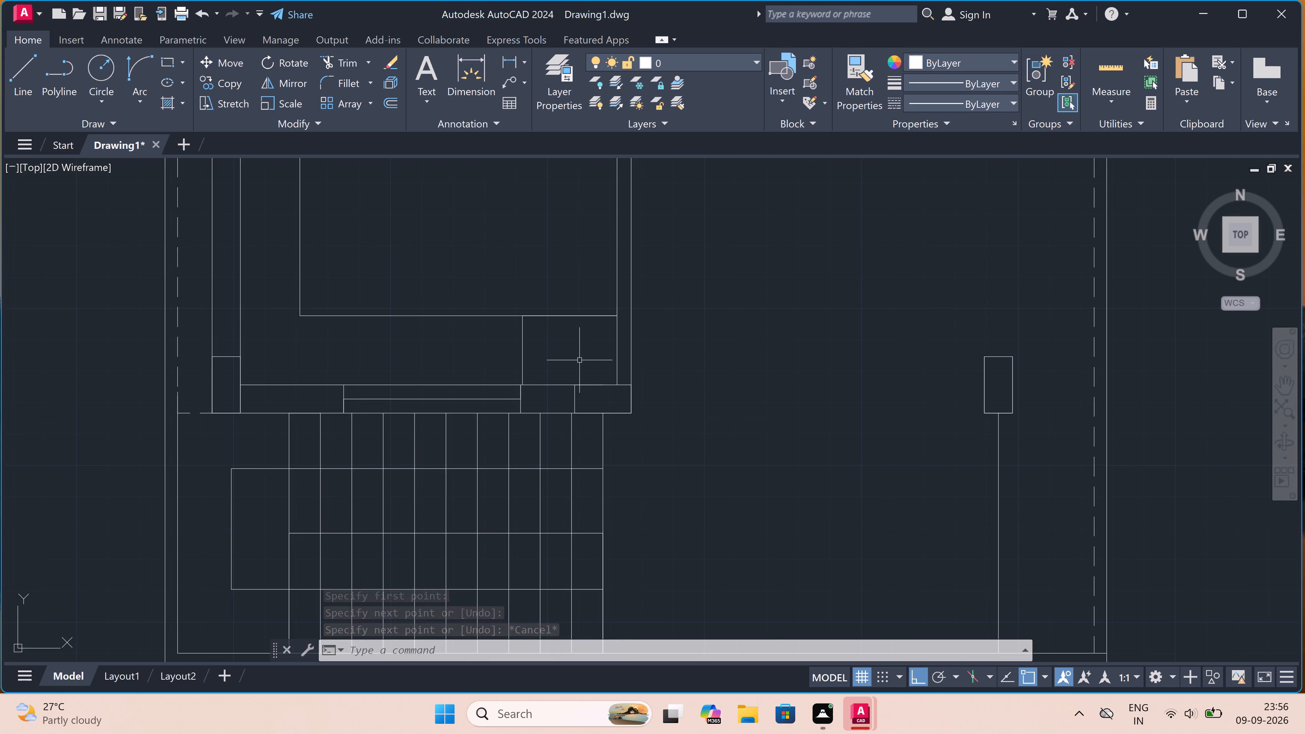
scroll(579, 361, up, 1)
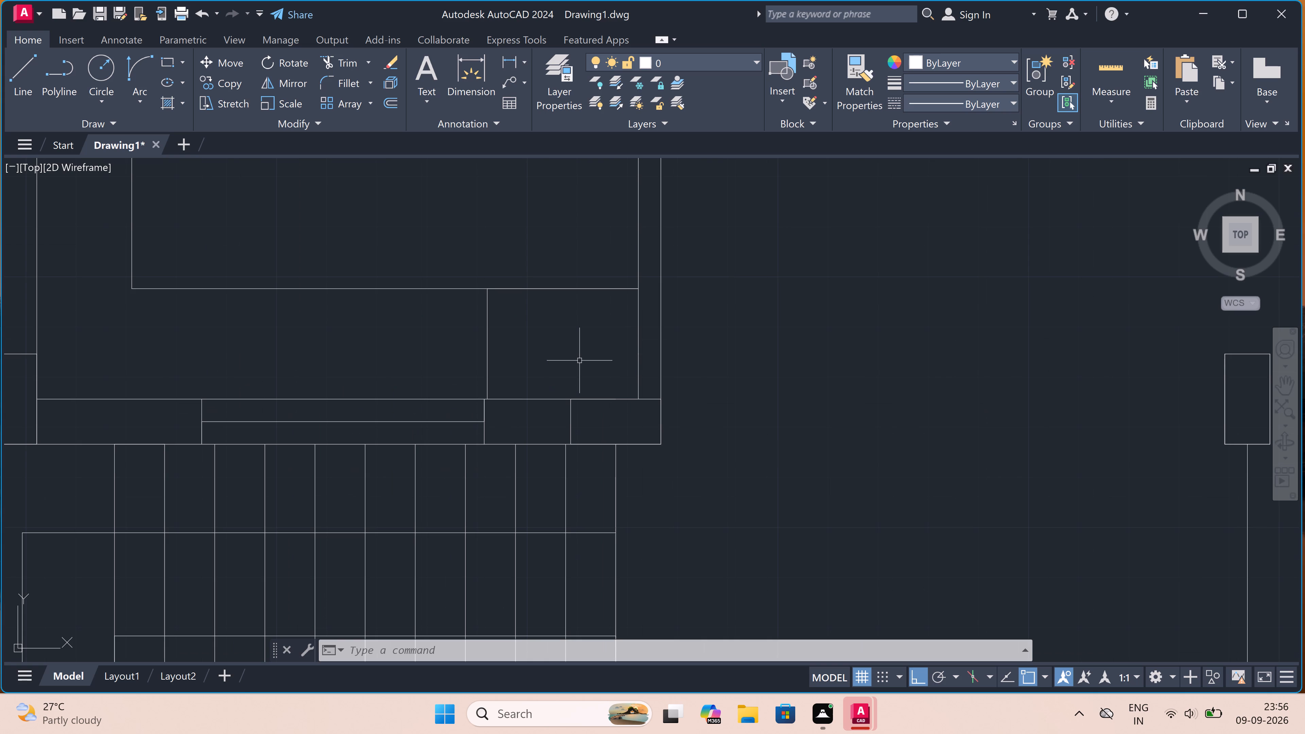
drag(536, 345, 520, 347)
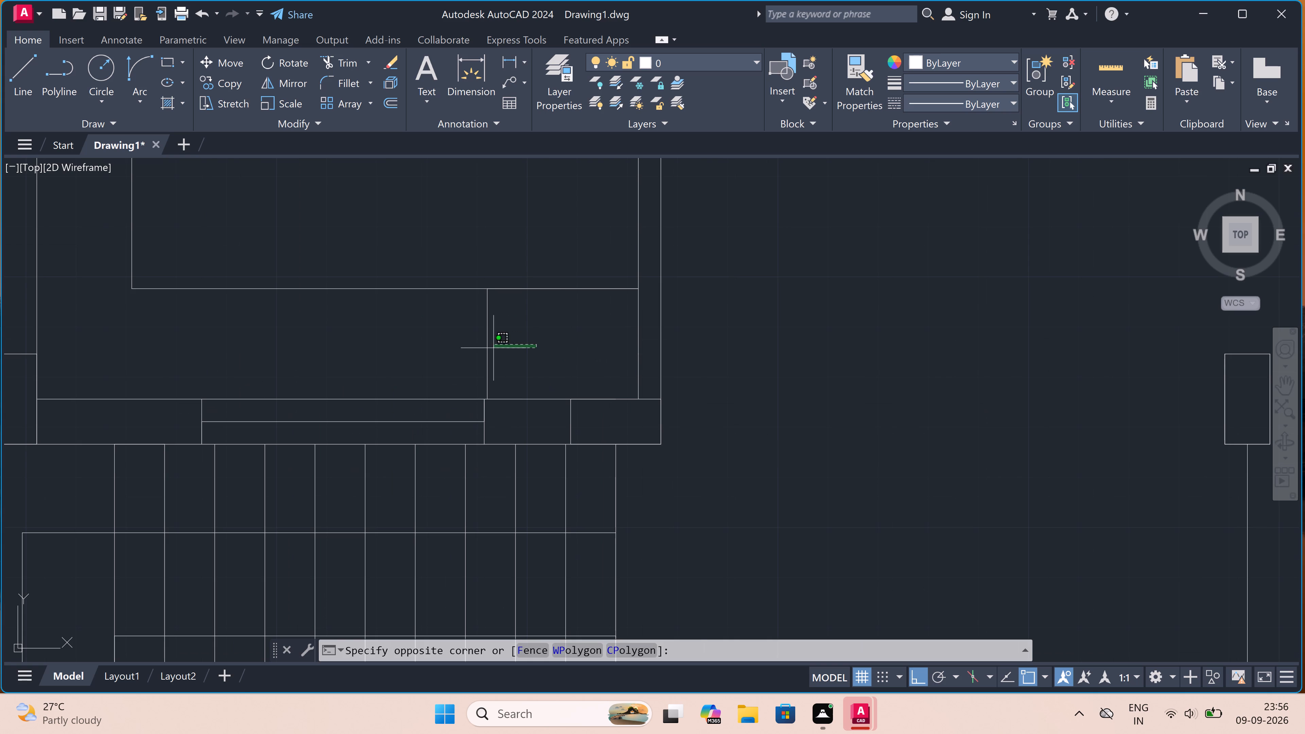
click(424, 351)
key(Delete)
Draw a vertical line from the lower wall's inner face up to the inner horizontal line, roughly midway between the window and the column.
text(l)
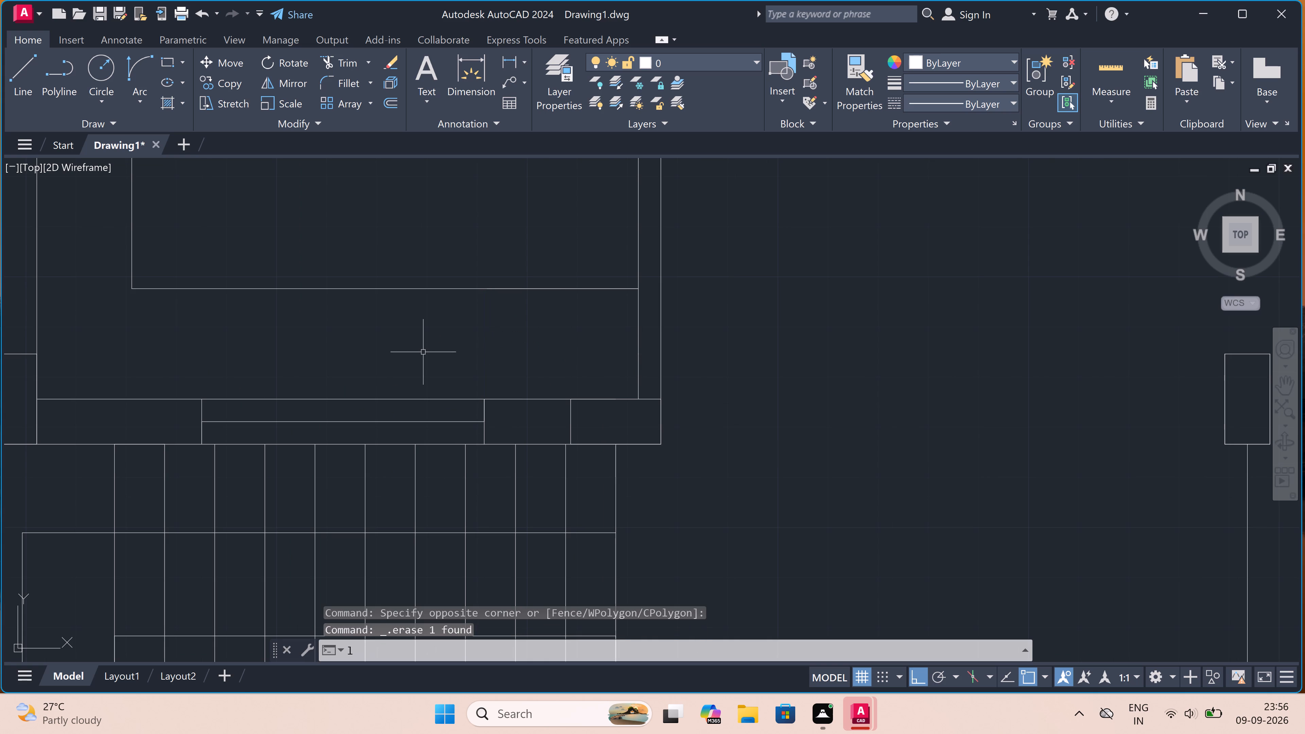
key(space)
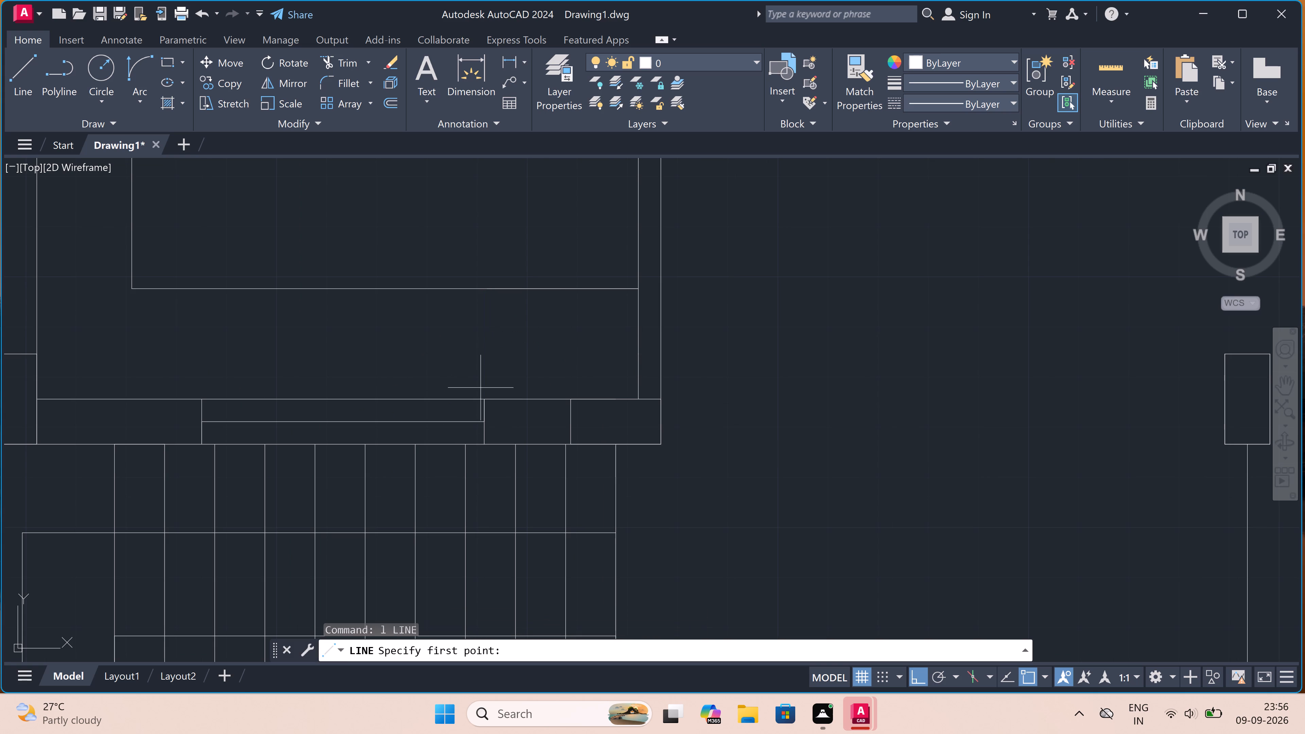
double_click(521, 399)
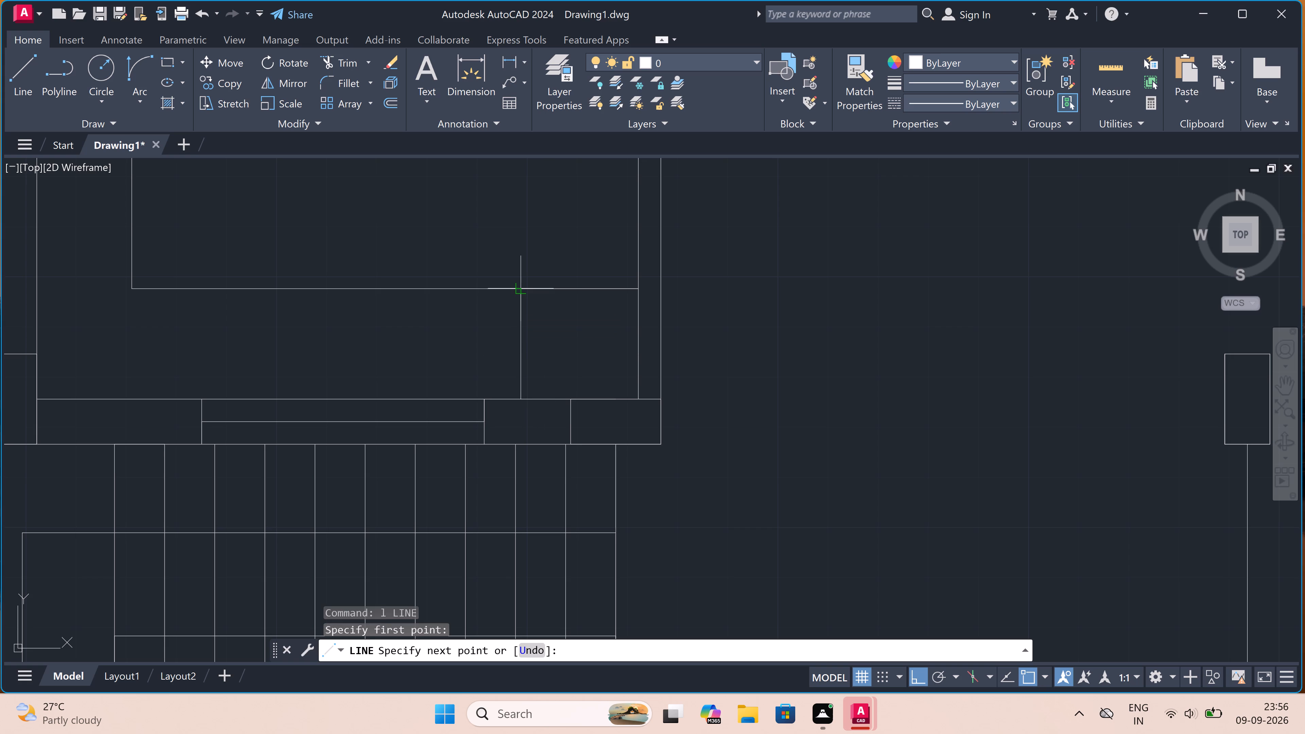
click(516, 286)
key(Escape)
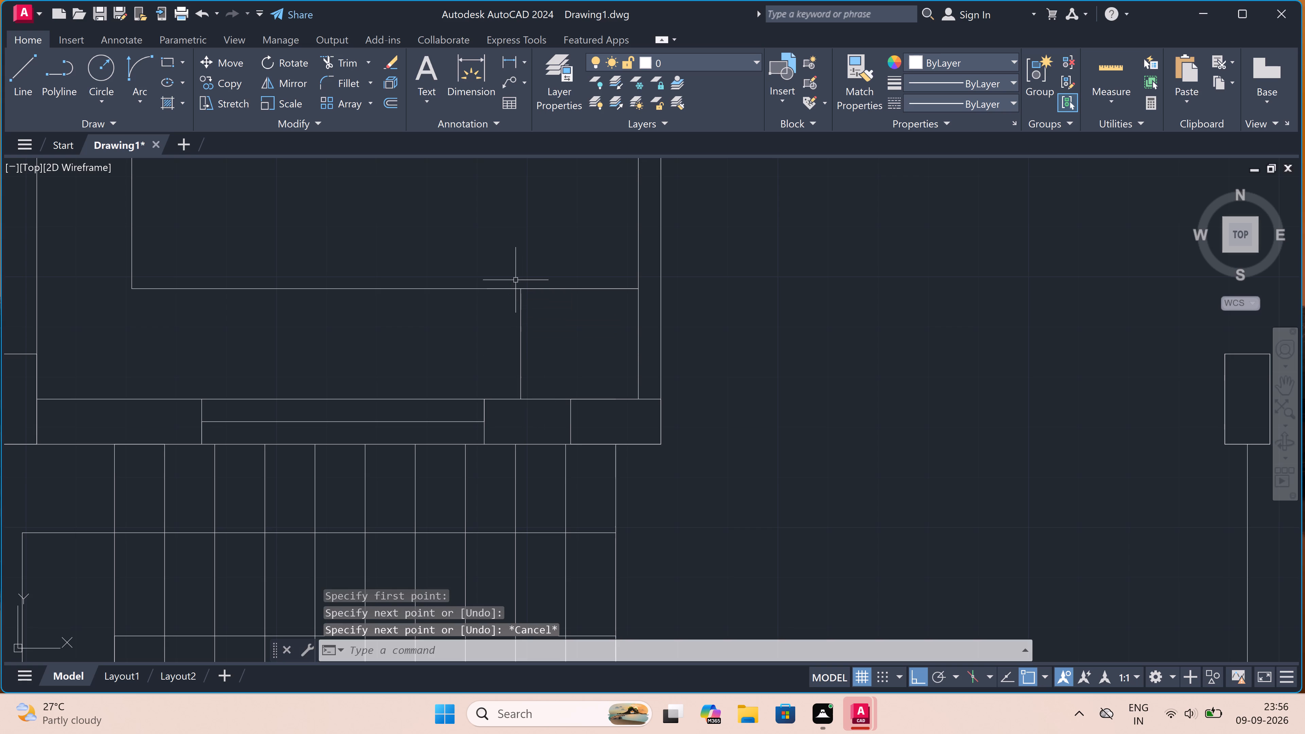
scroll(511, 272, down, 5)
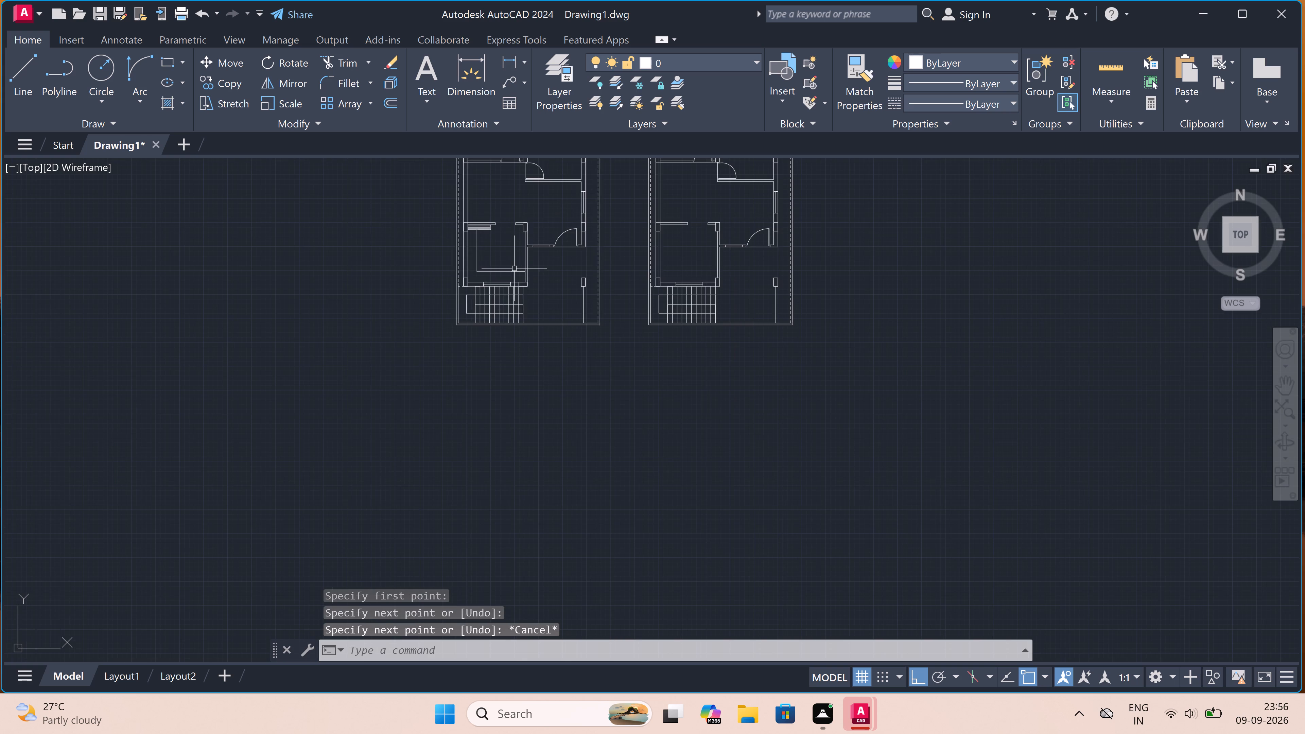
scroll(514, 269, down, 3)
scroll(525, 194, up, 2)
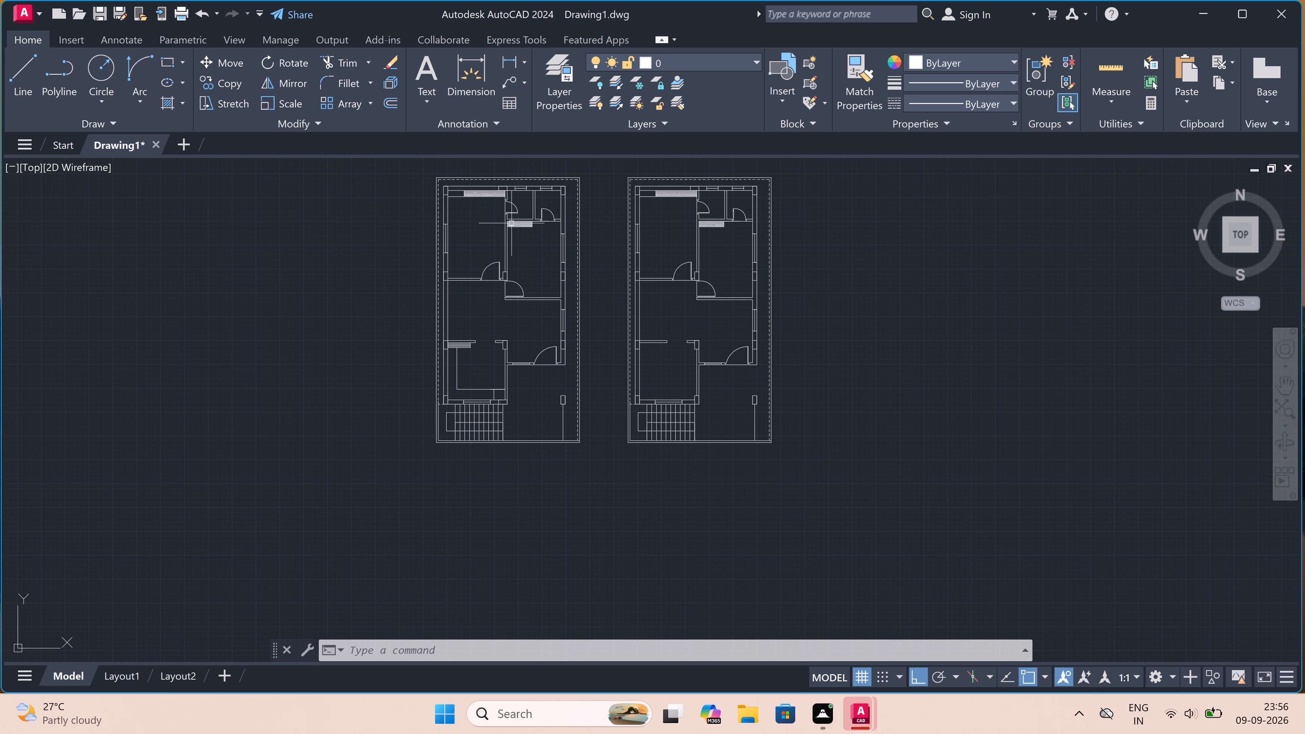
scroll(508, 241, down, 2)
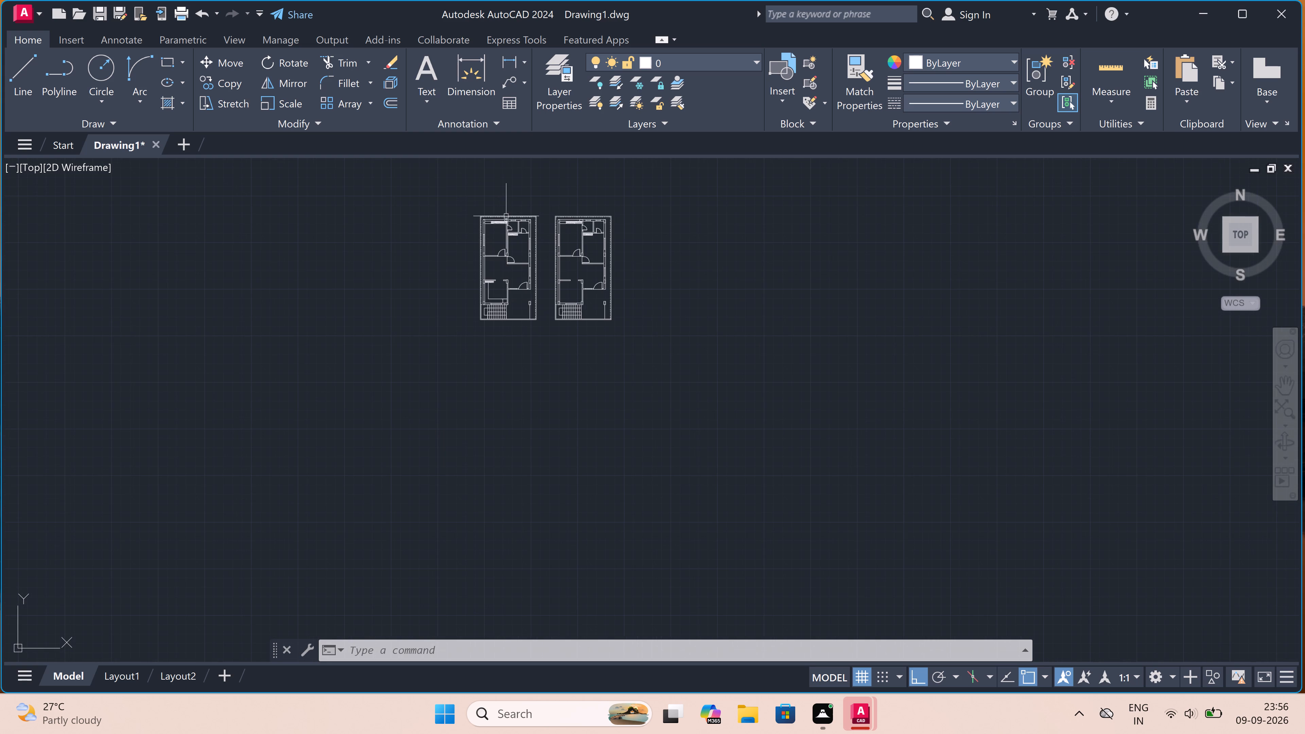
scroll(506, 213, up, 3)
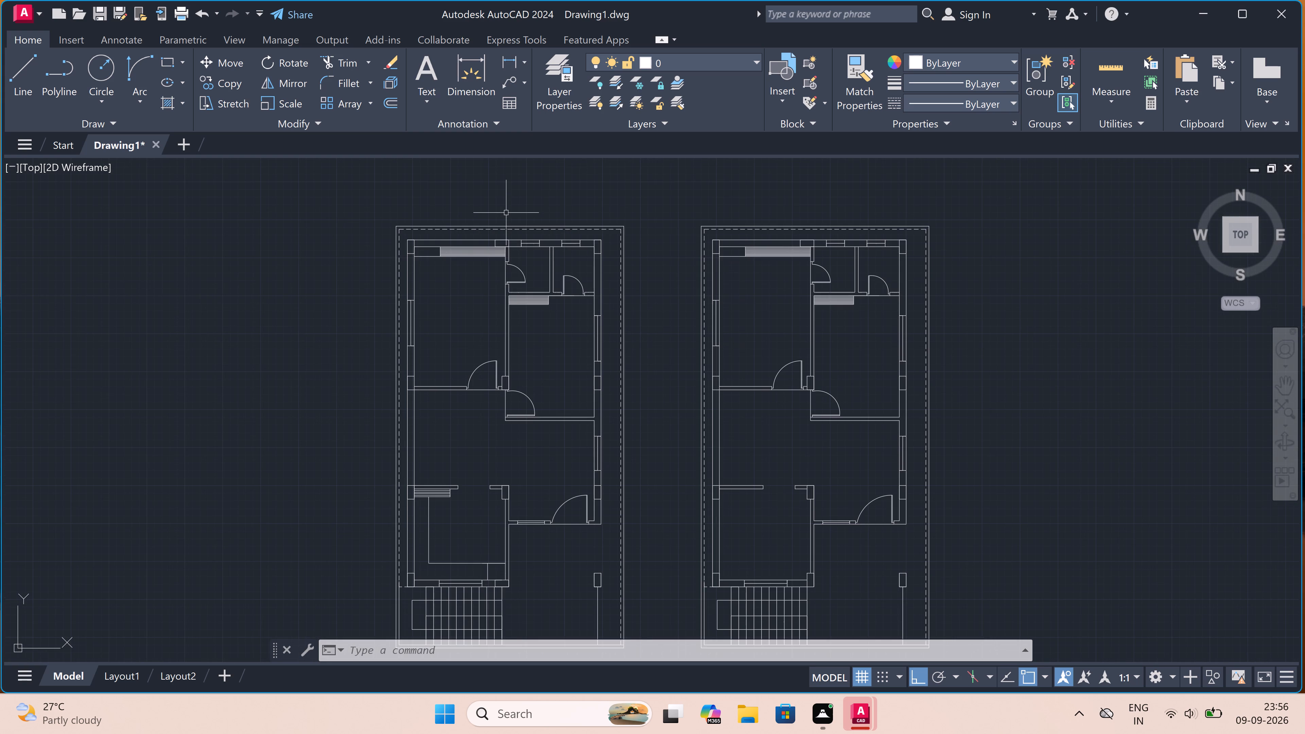
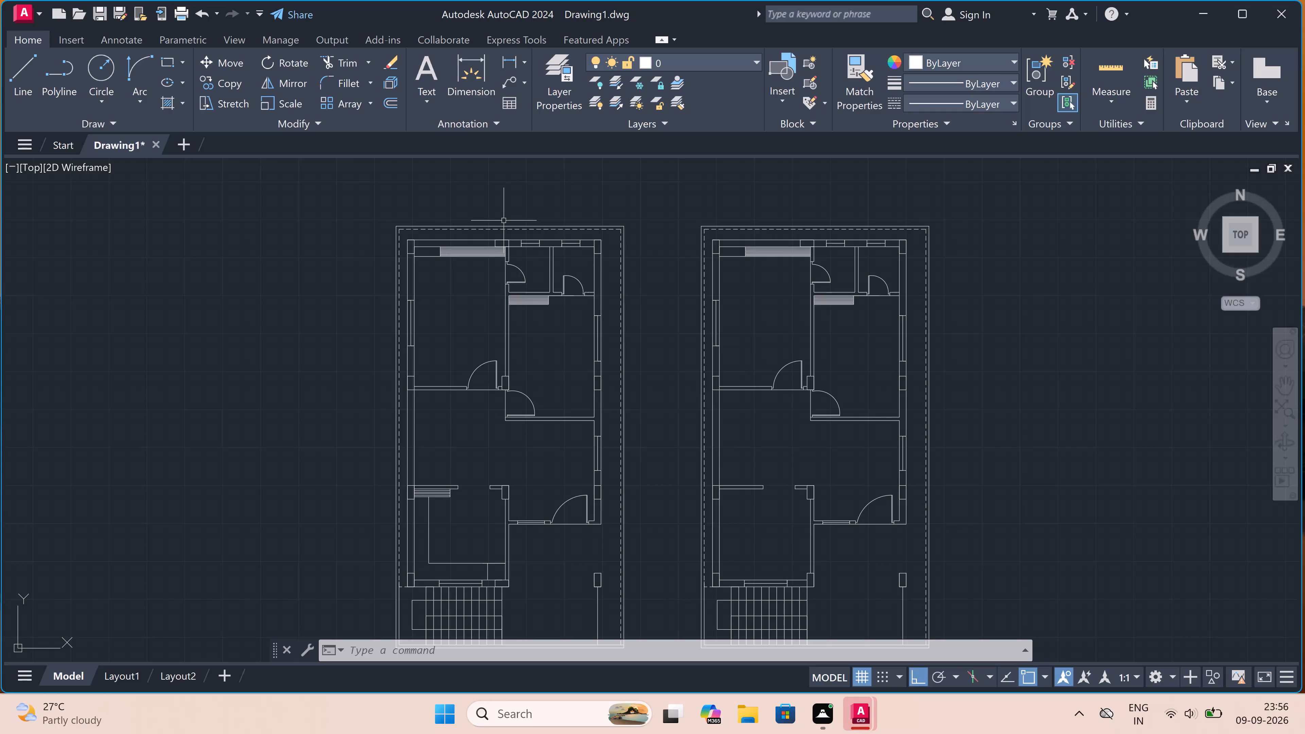
Add multiline text reading 25'0" above the middle of the left plan's top boundary line.
scroll(475, 283, down, 4)
scroll(478, 263, up, 3)
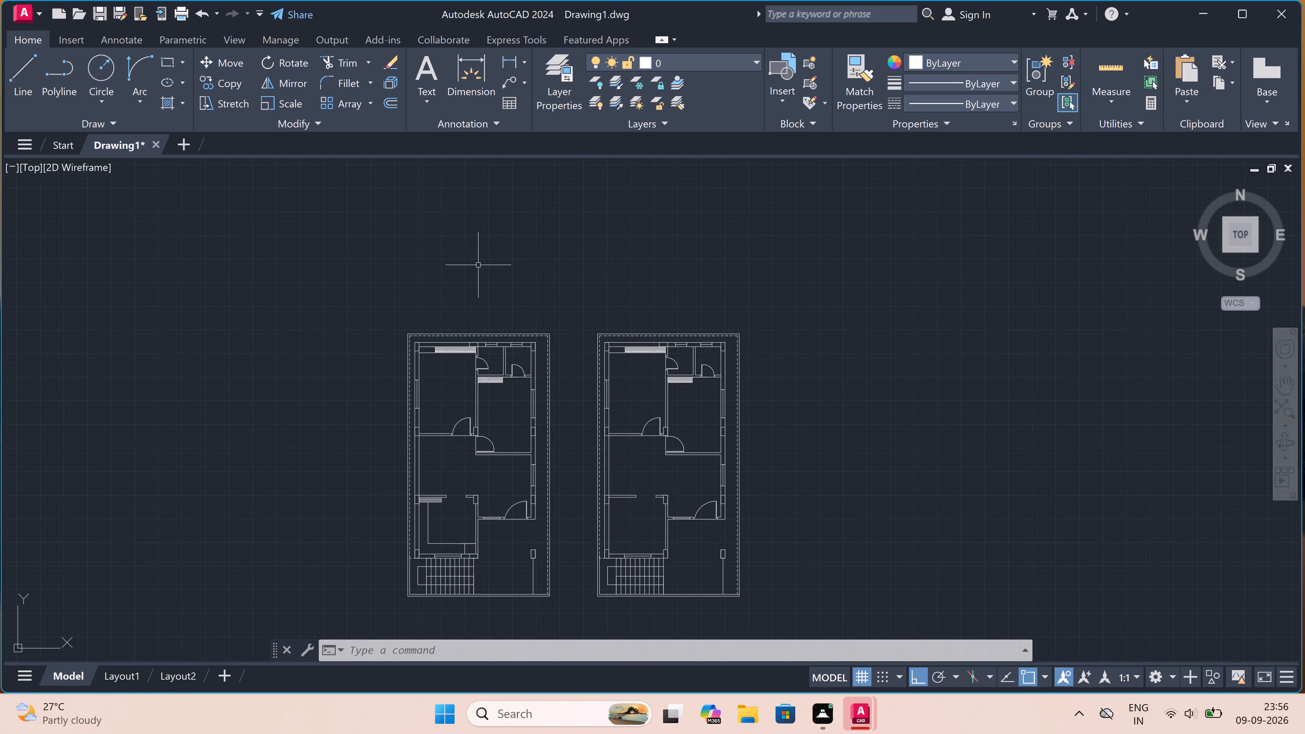
scroll(472, 311, up, 3)
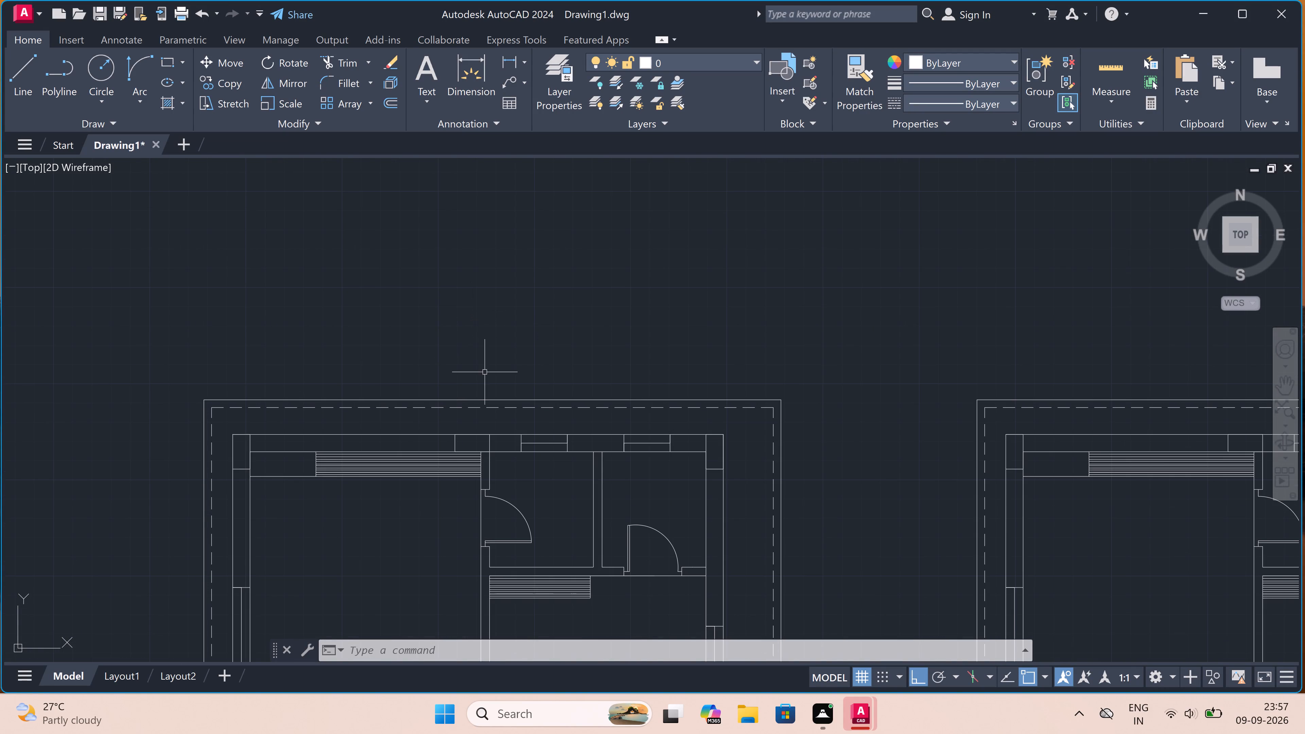
scroll(496, 389, up, 1)
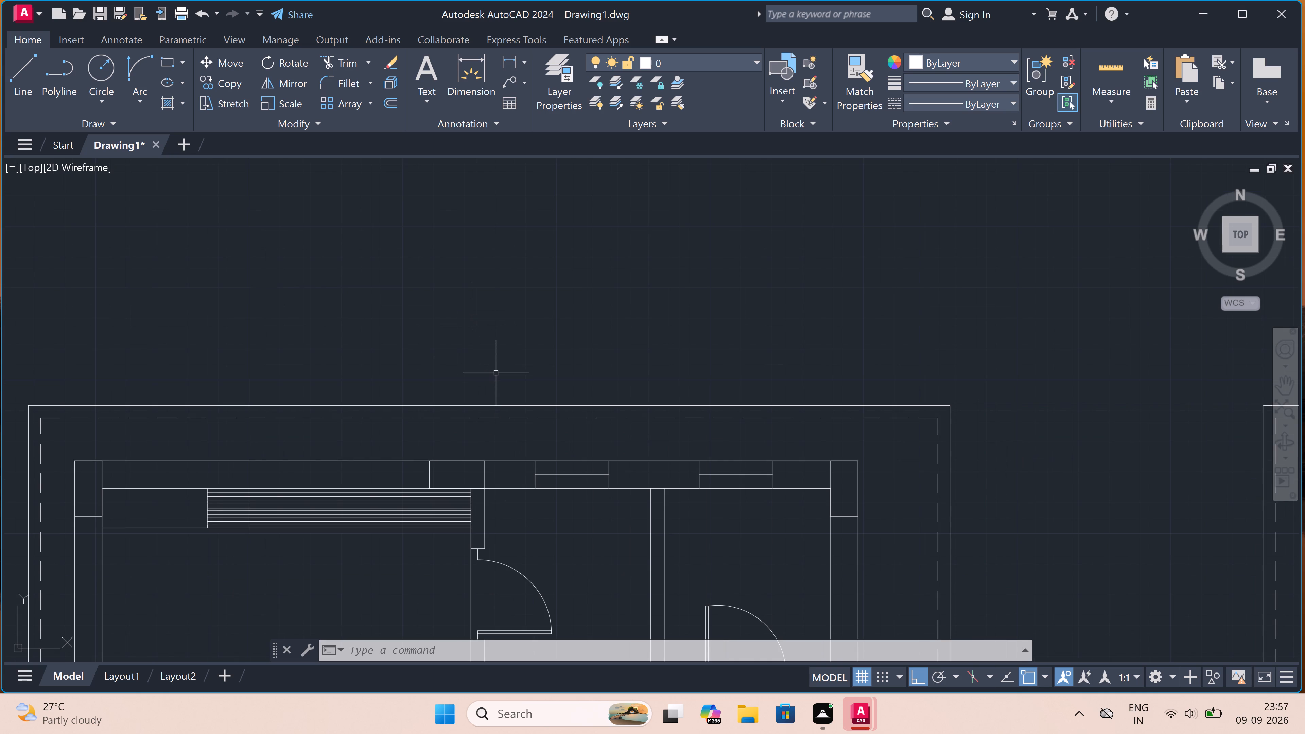
text(mt)
key(space)
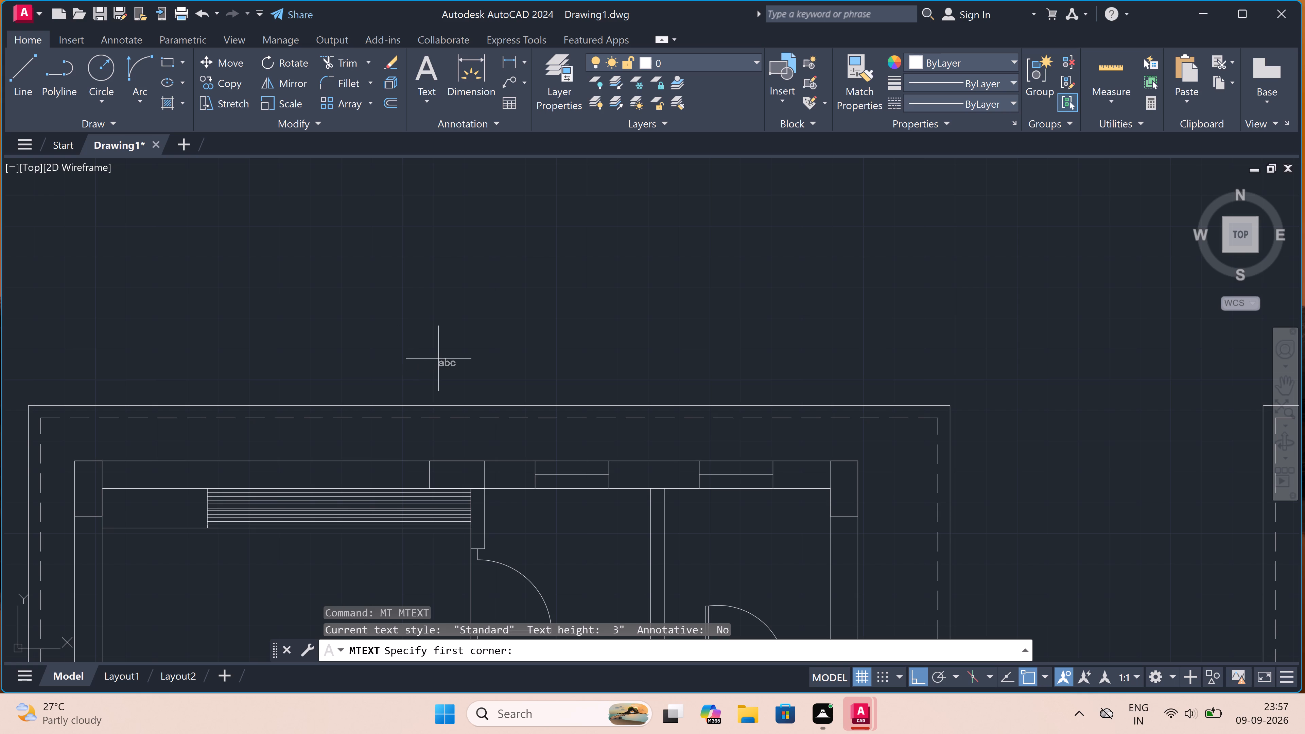
click(451, 356)
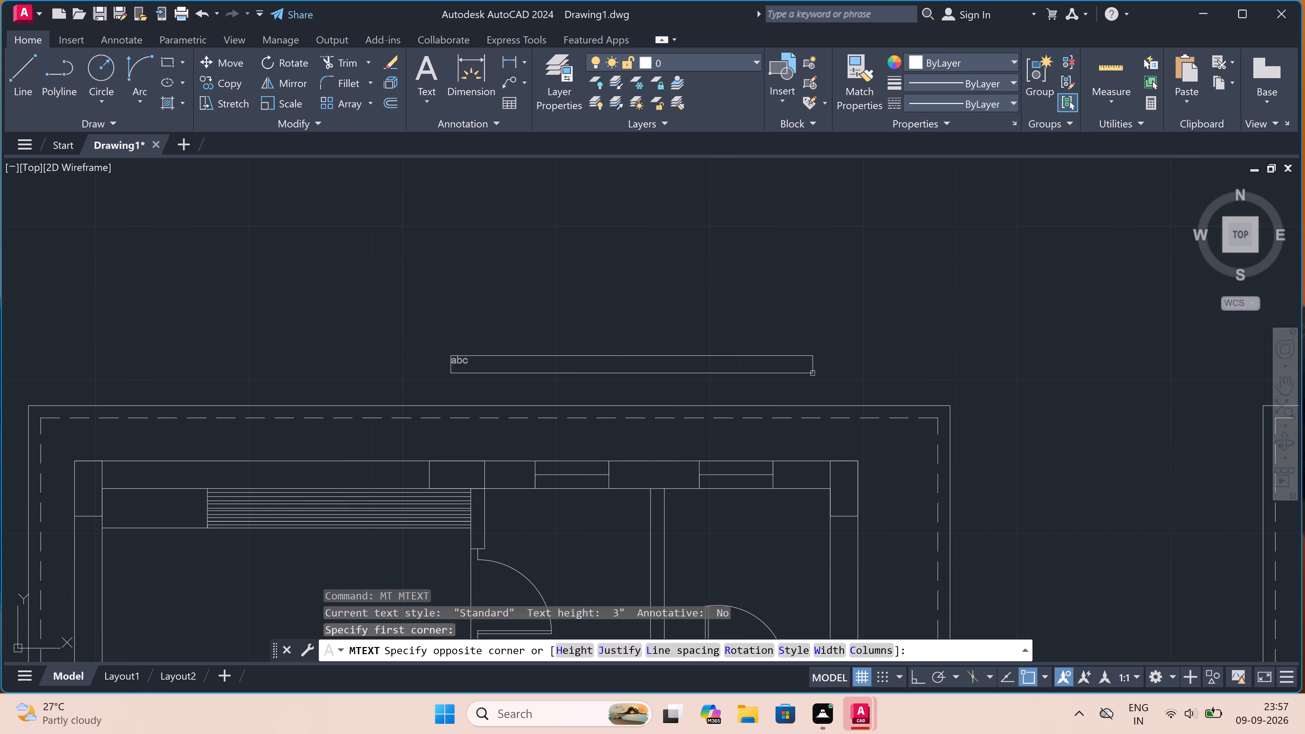
click(841, 372)
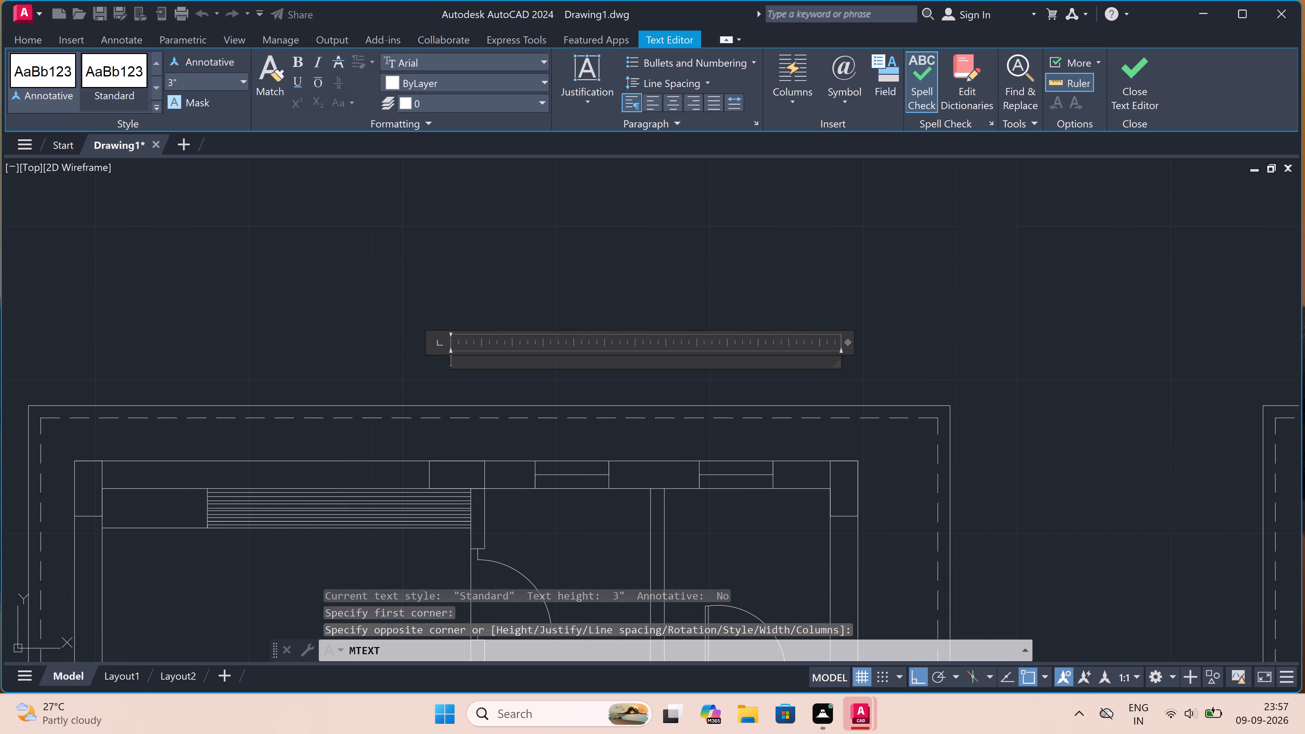
key(2)
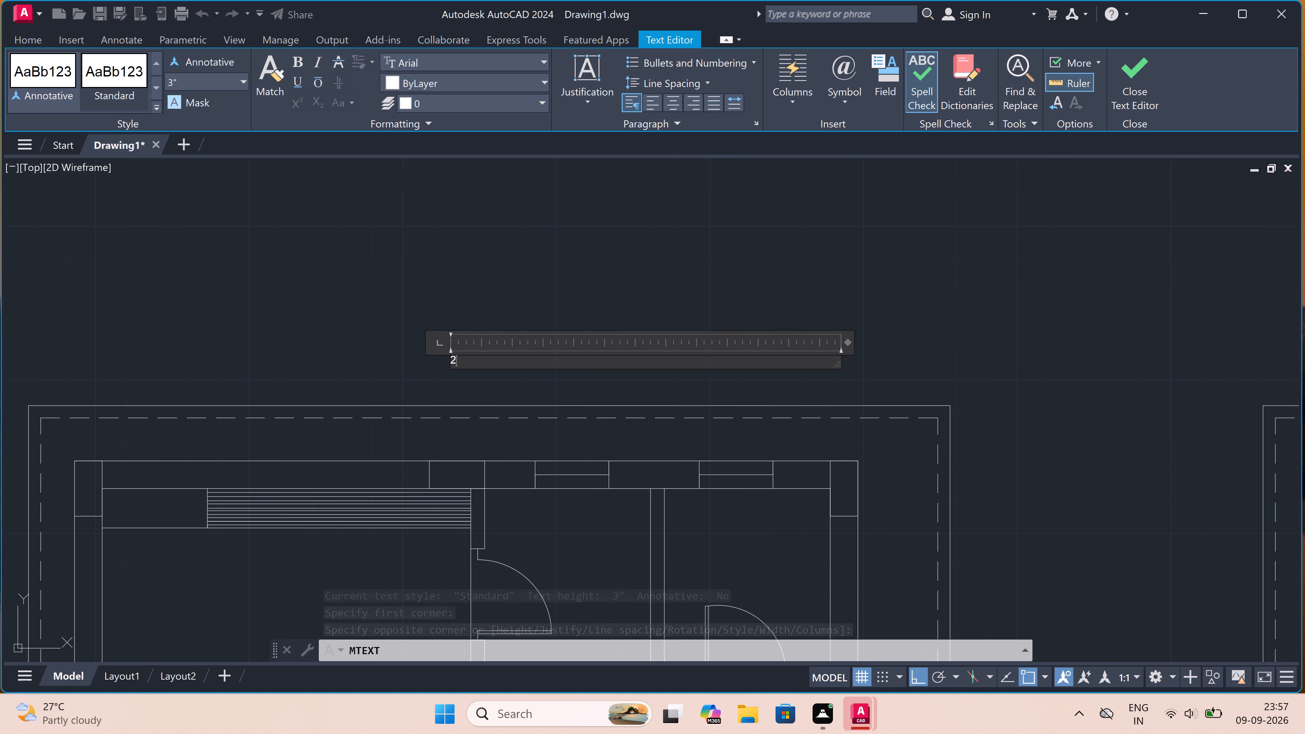
key(5)
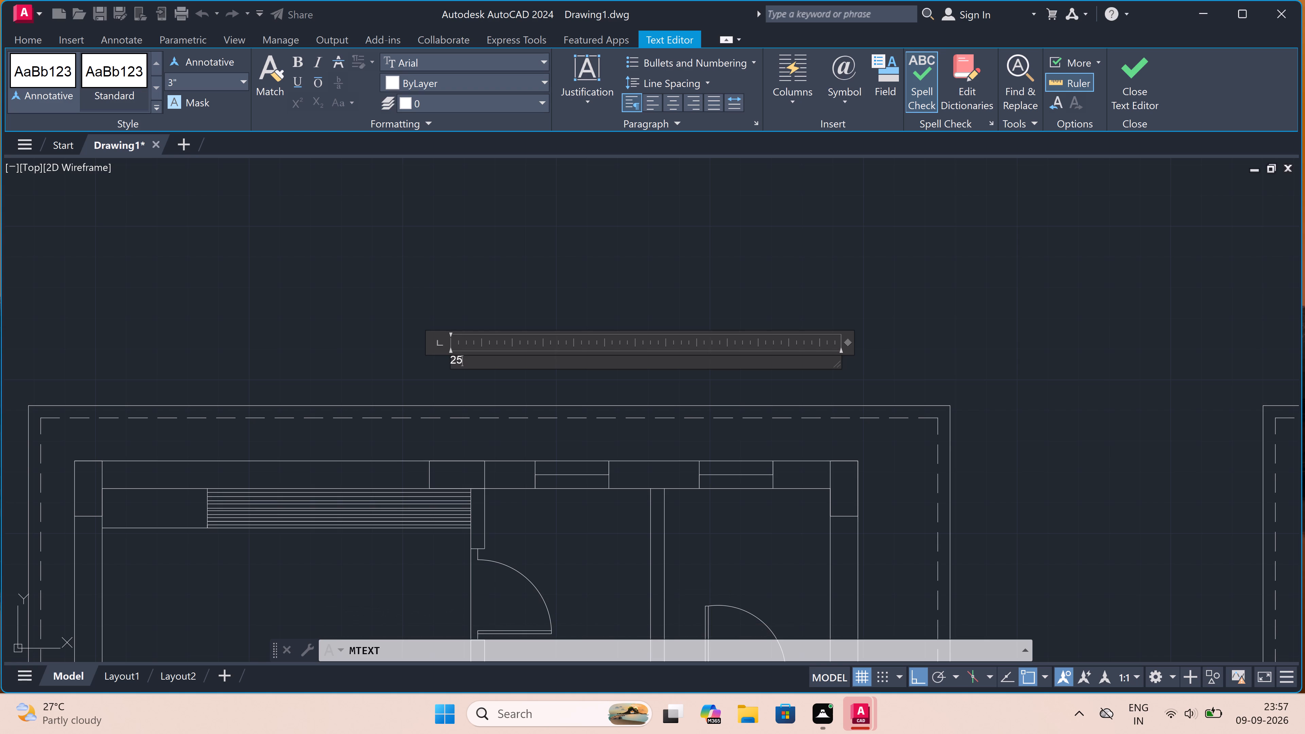
text('0)
key(shift+quotedbl)
click(396, 280)
Set the text height of the 25'0" label above the left plan to 9".
click(527, 344)
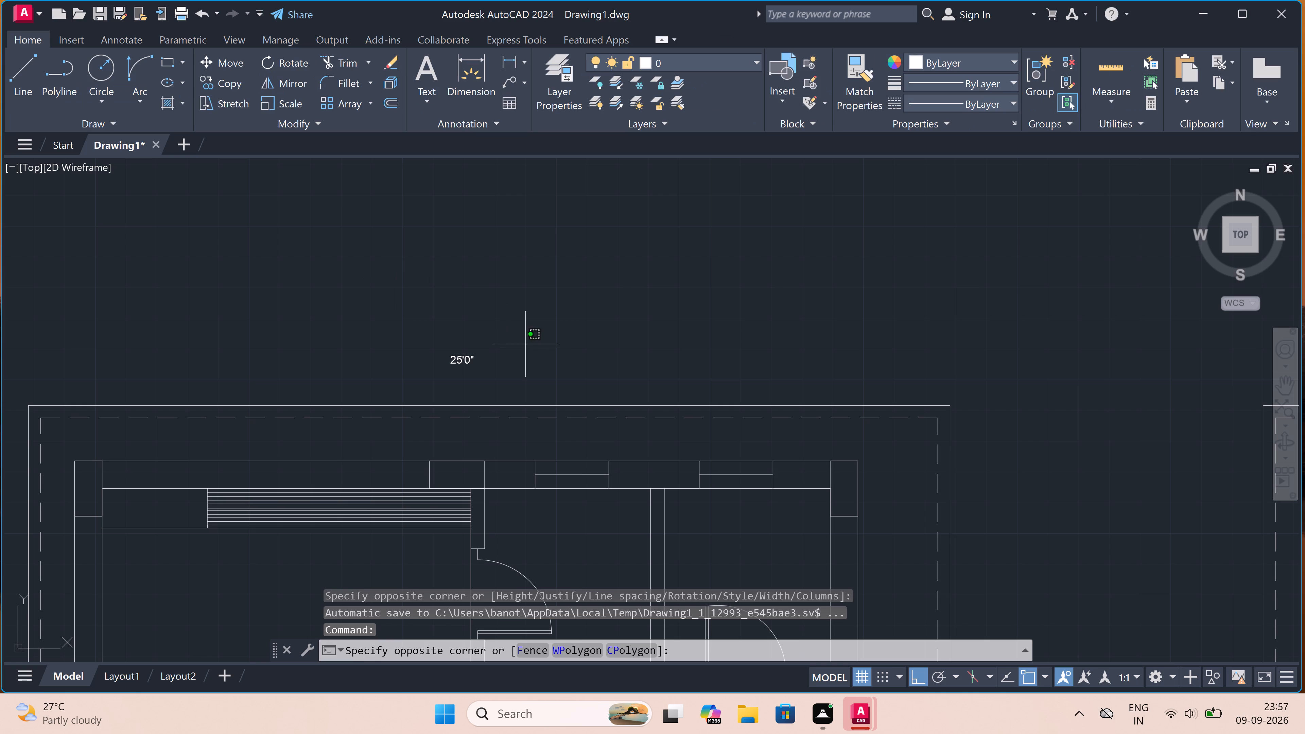
click(396, 372)
right_click(302, 193)
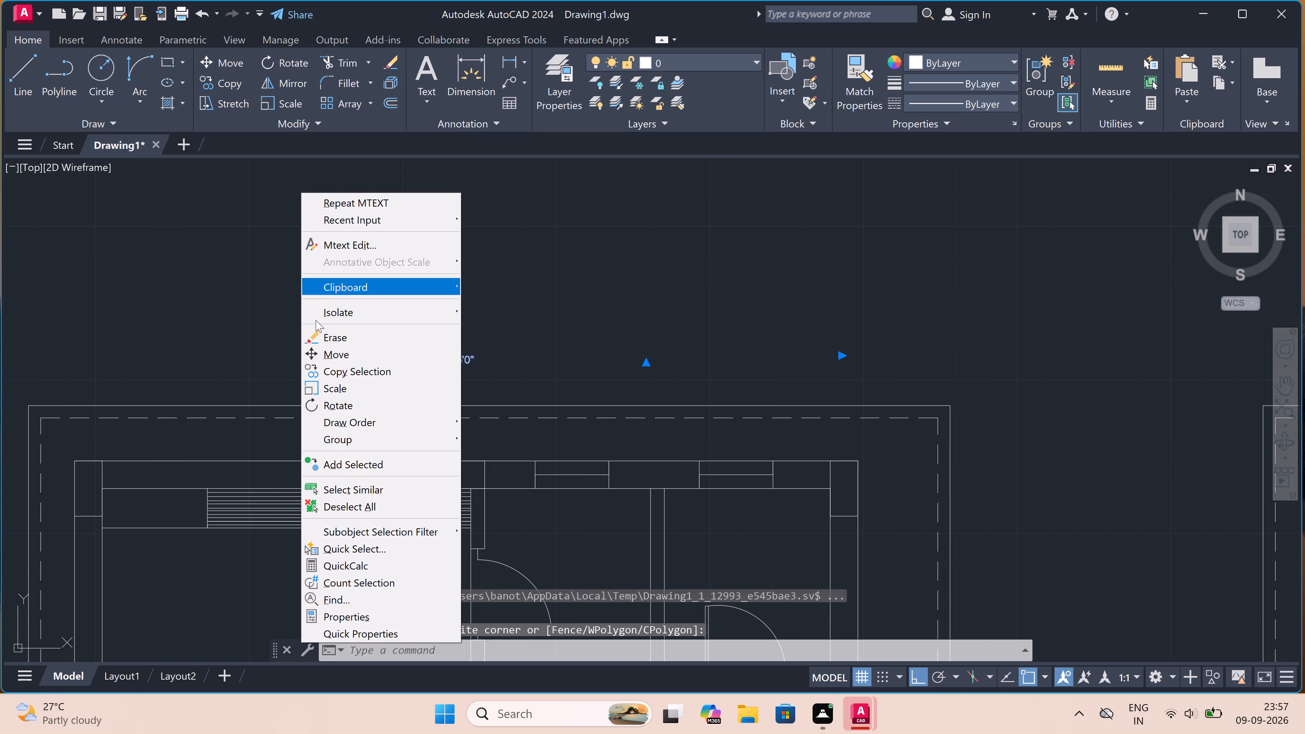
click(361, 614)
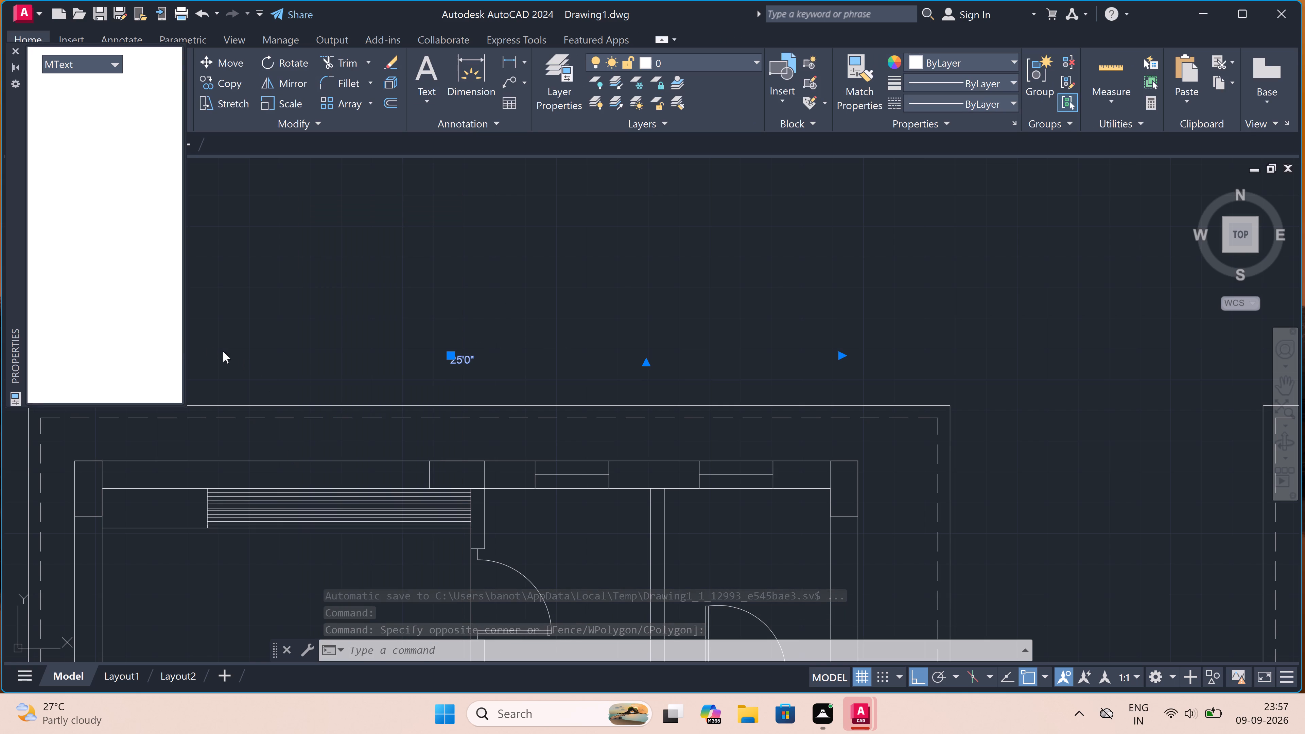
click(144, 385)
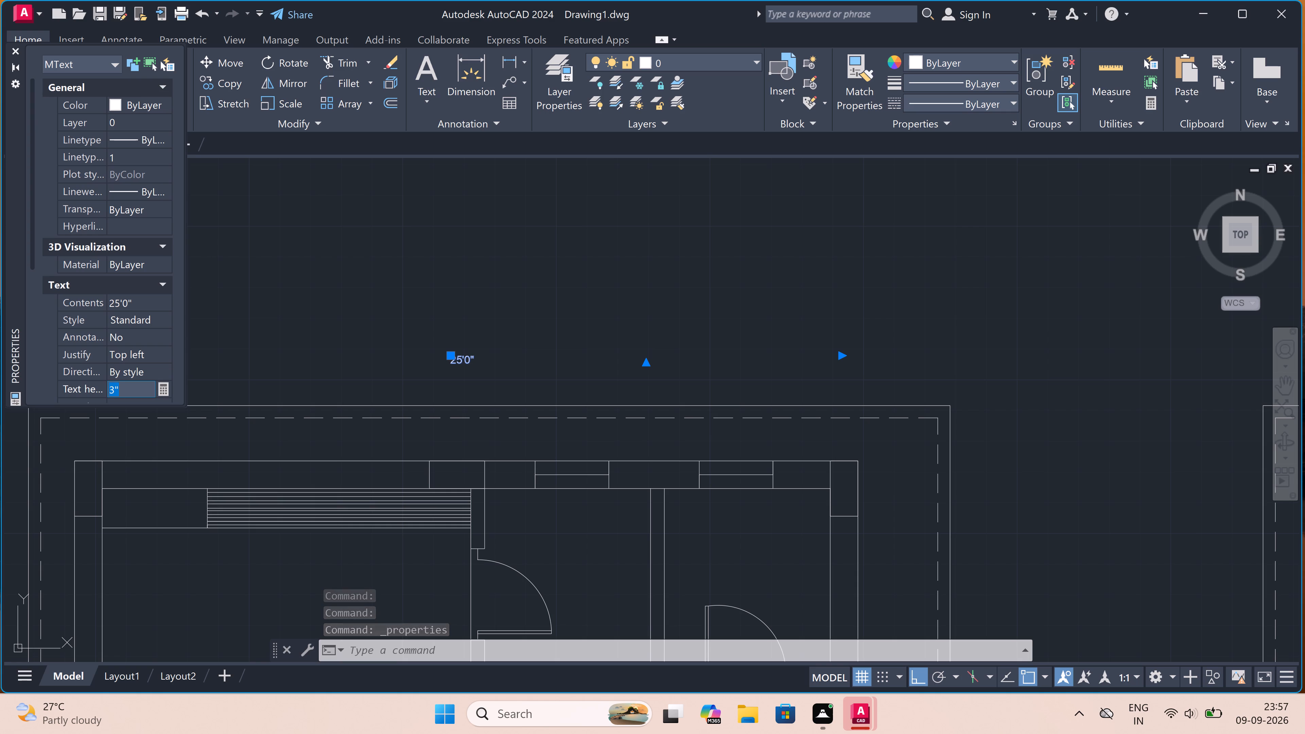
key(BackSpace)
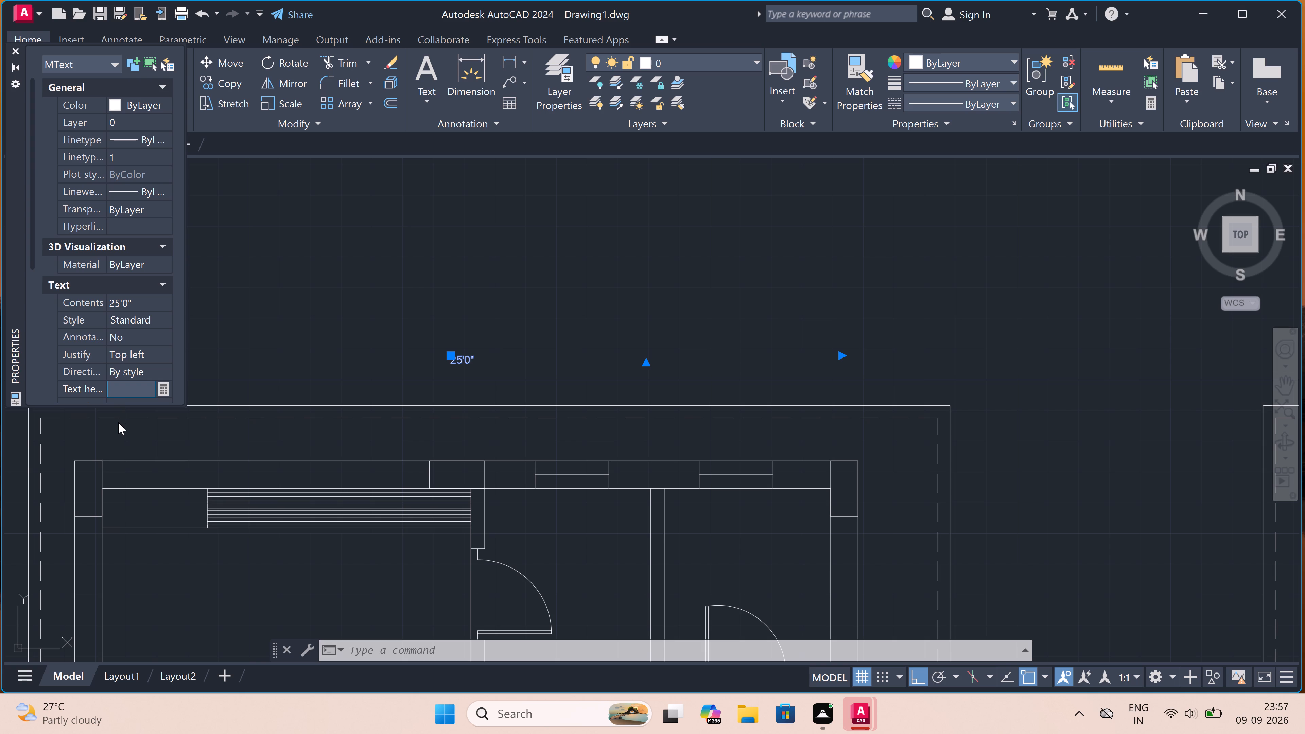
key(9)
key(shift+quotedbl)
click(325, 298)
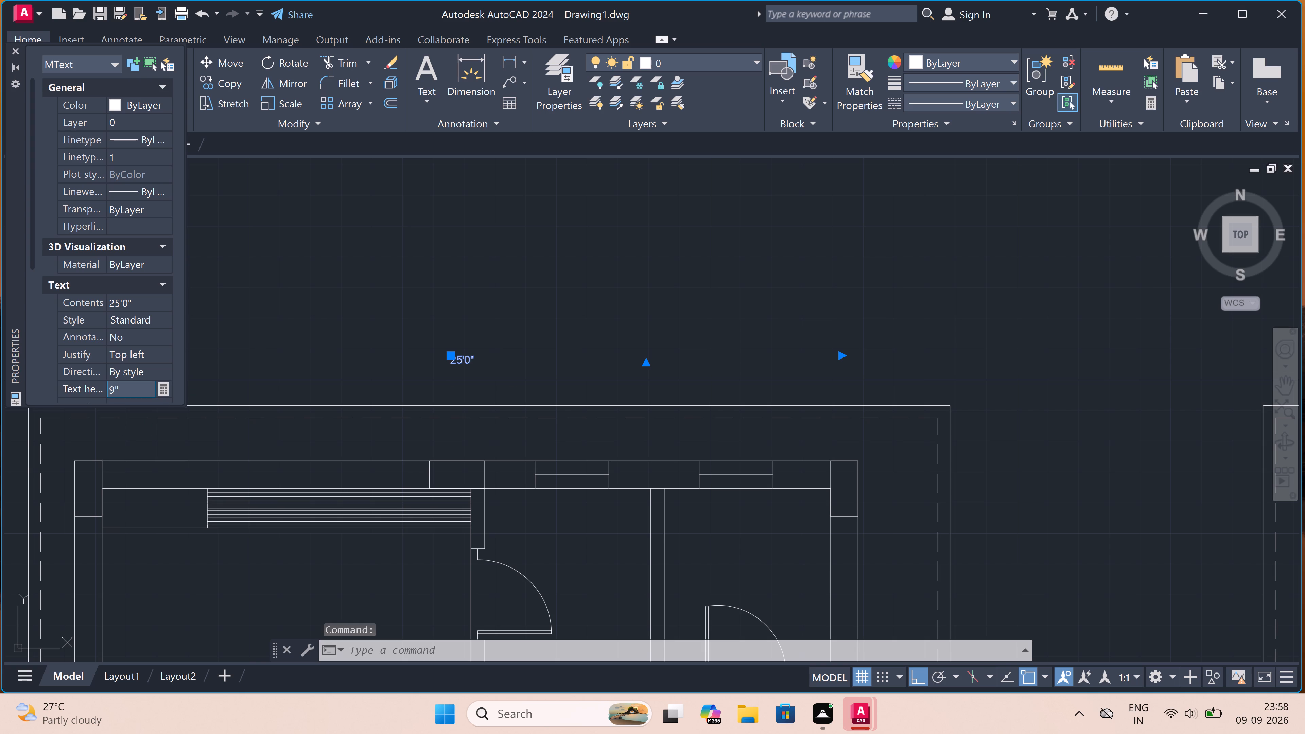
key(Escape)
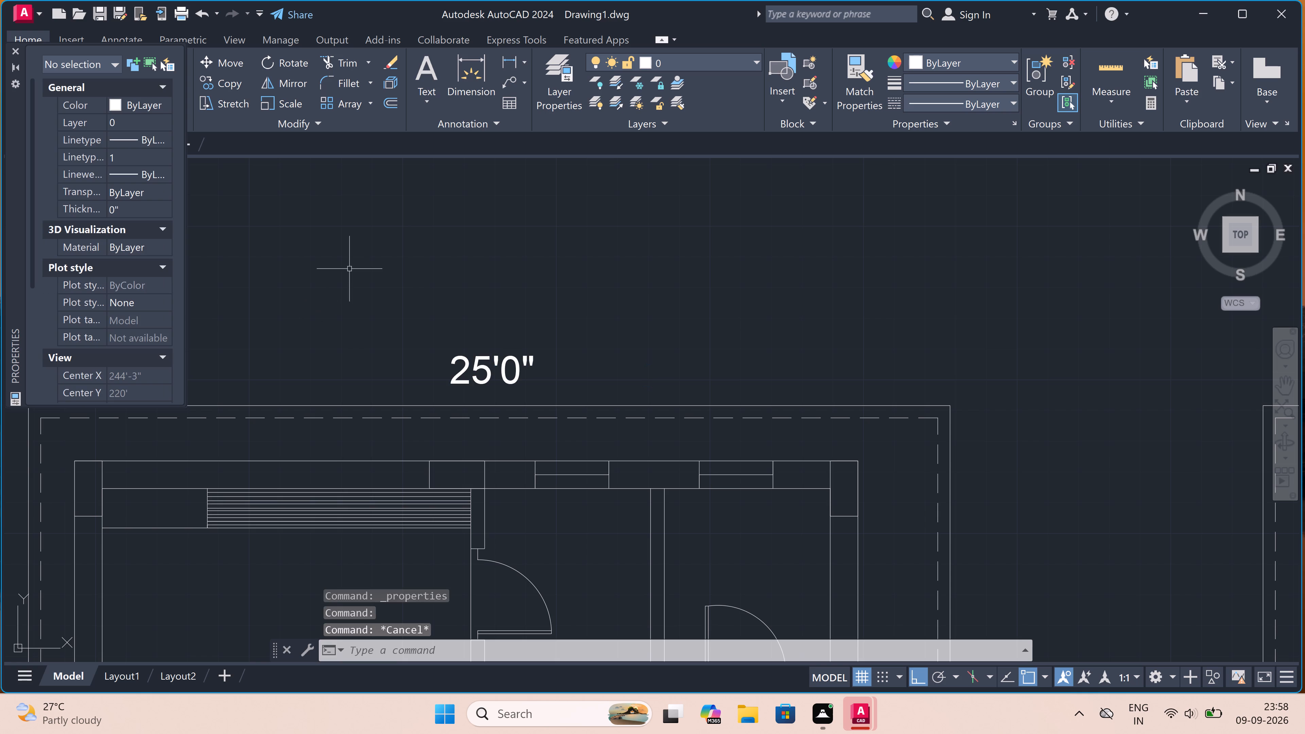
Add multiline text reading 1'0" BALCONY between the left plan's dashed line and top wall, near the upper-left corner.
scroll(462, 267, down, 2)
scroll(477, 296, down, 2)
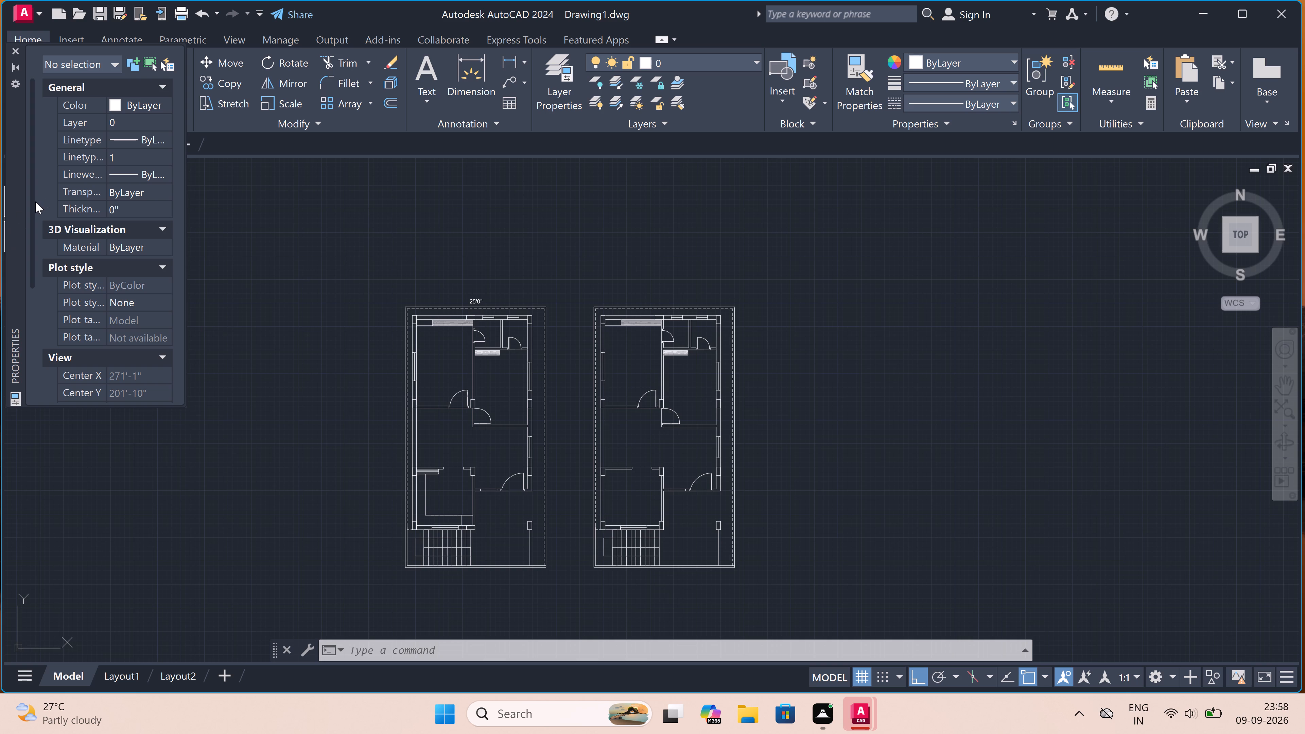
scroll(503, 284, down, 1)
scroll(496, 301, up, 2)
scroll(464, 278, up, 1)
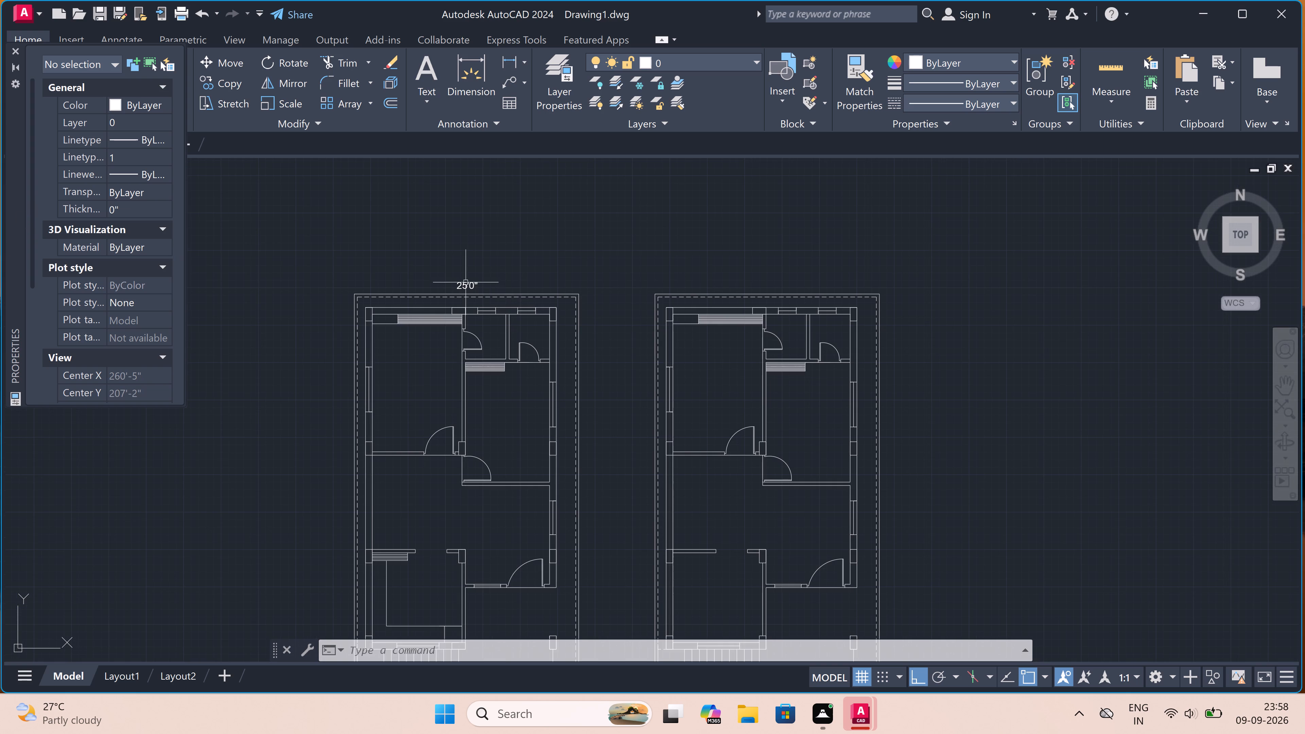
scroll(464, 278, up, 2)
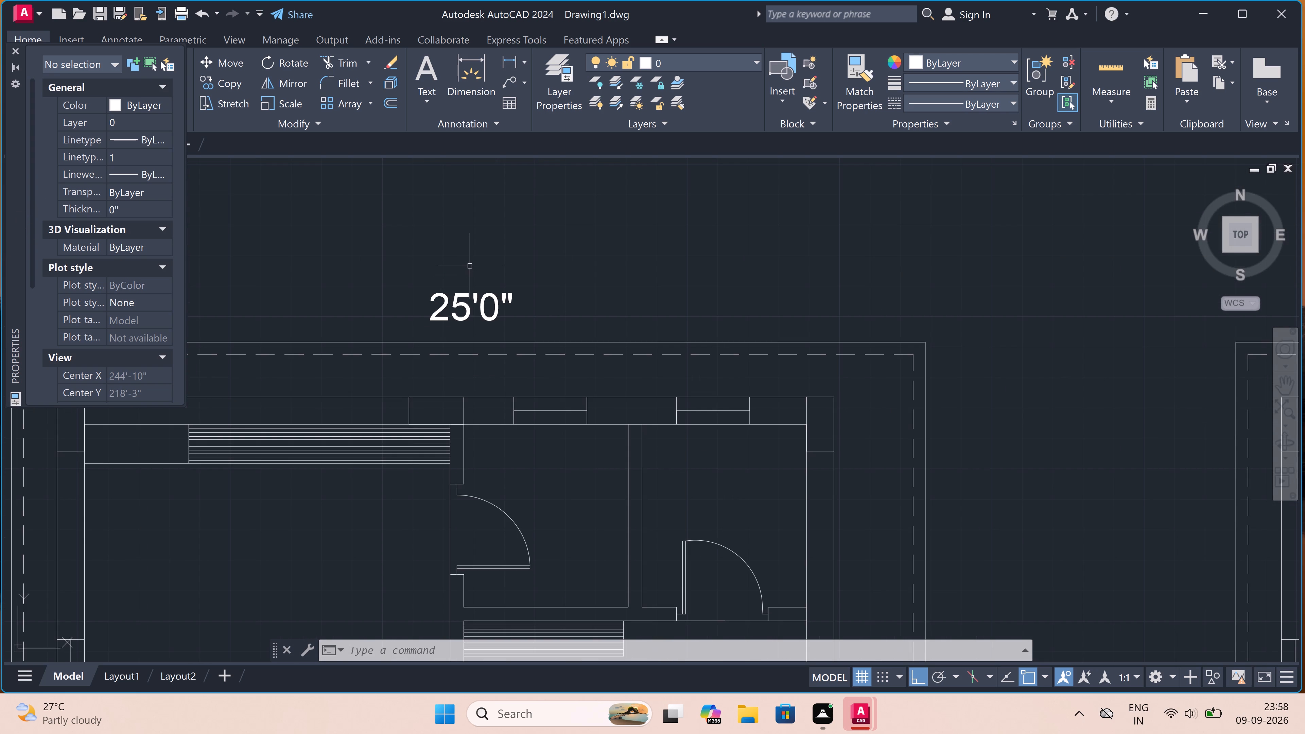
scroll(473, 268, down, 1)
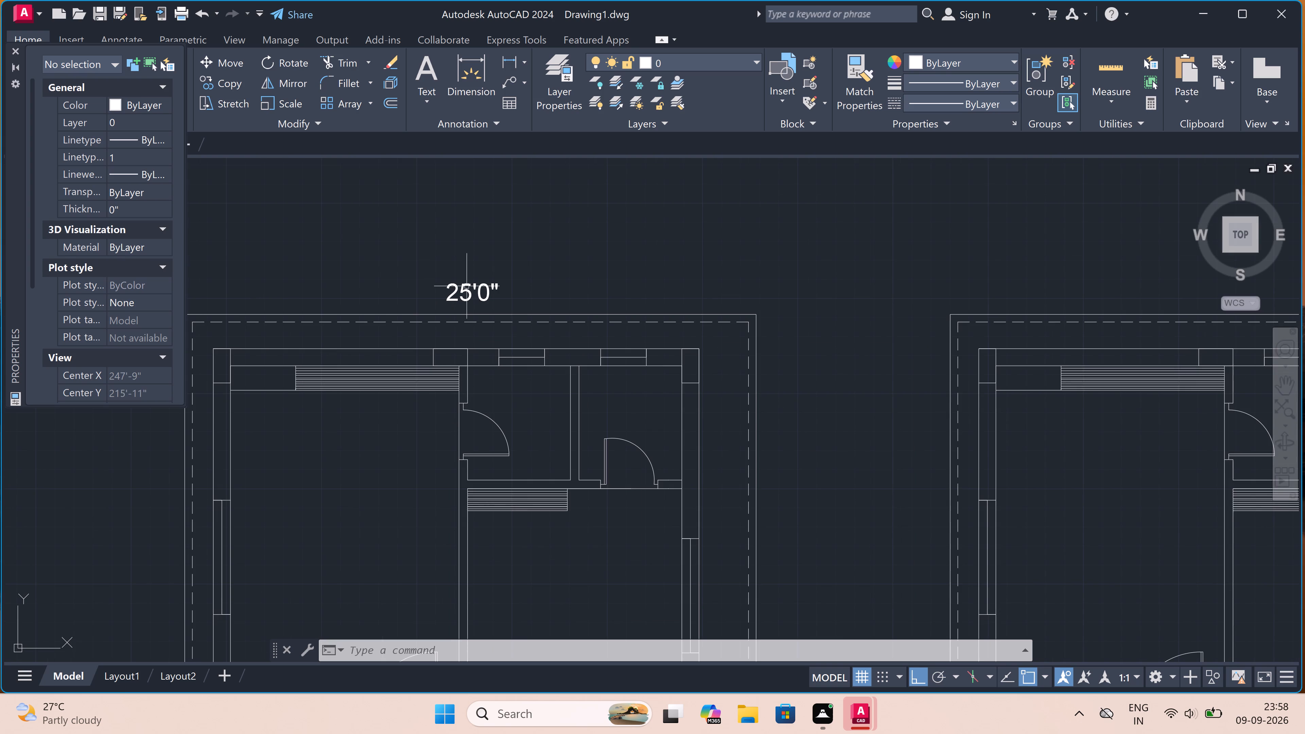
scroll(425, 372, down, 1)
scroll(323, 347, up, 3)
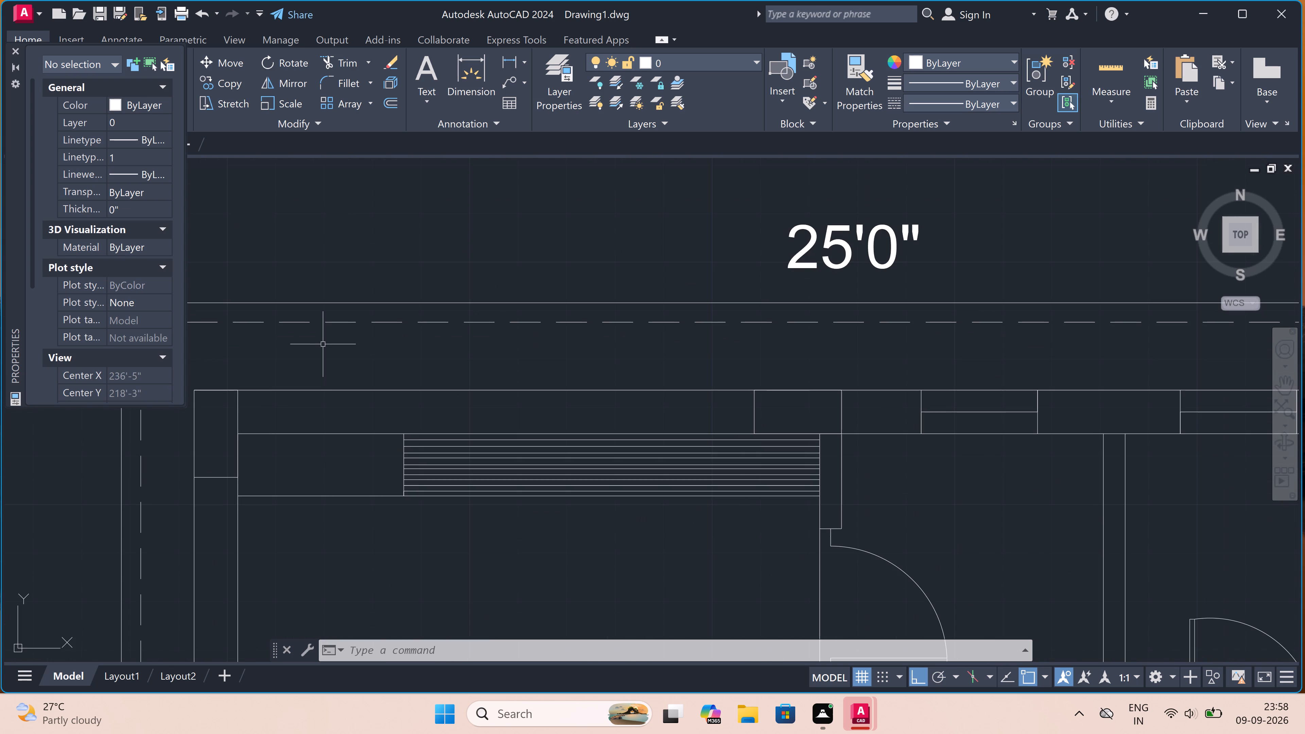
text(mt)
key(space)
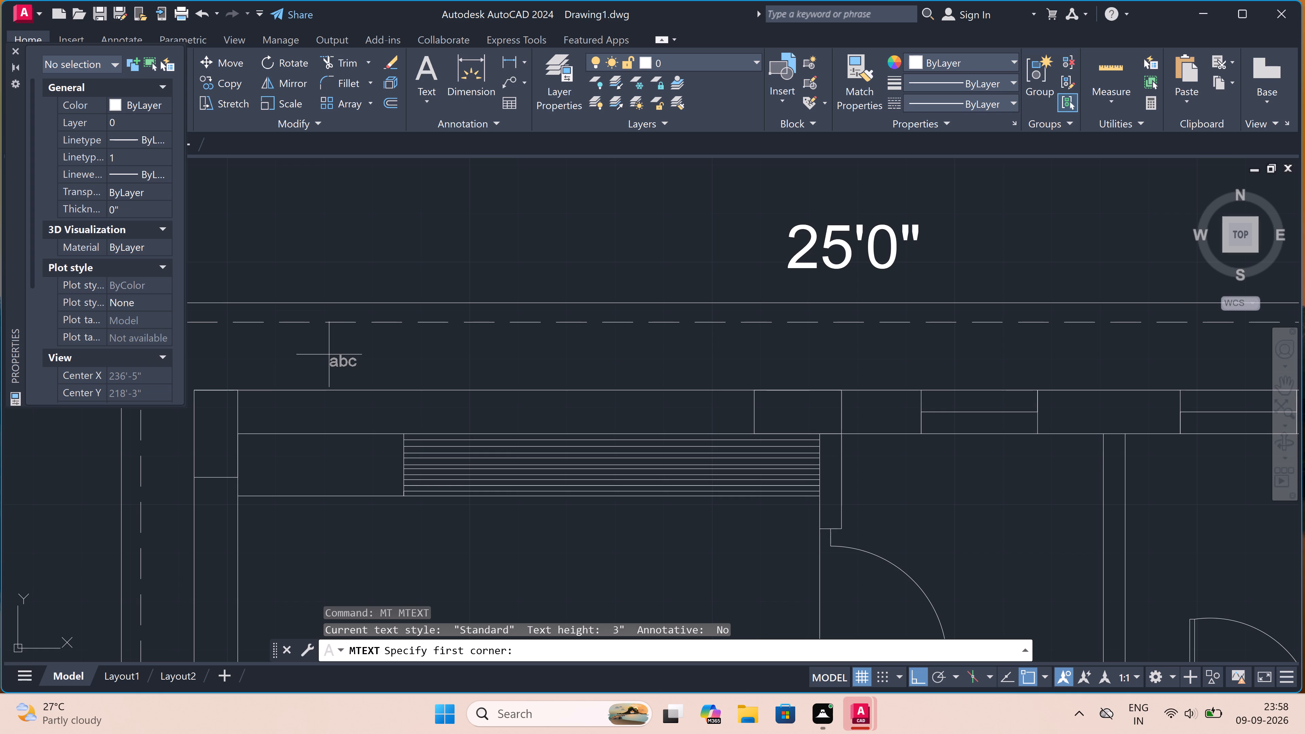
scroll(329, 357, down, 2)
scroll(323, 351, up, 2)
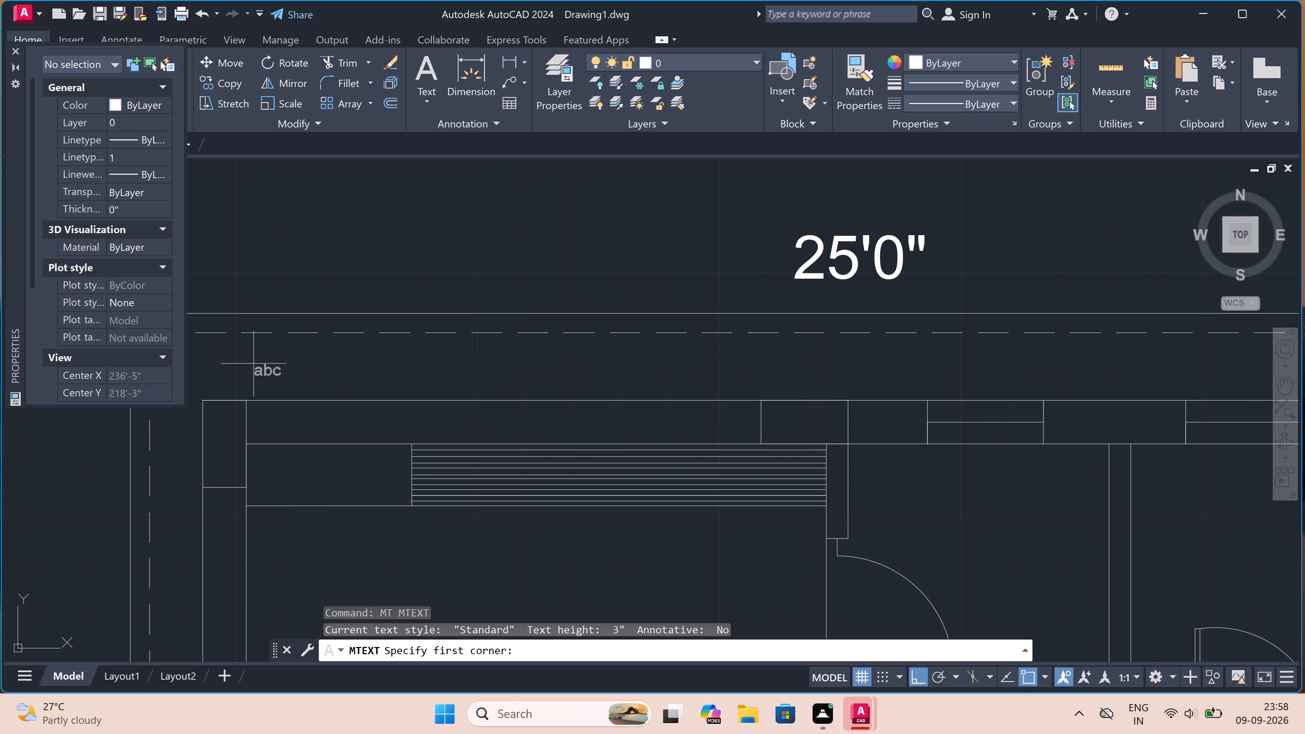
click(244, 353)
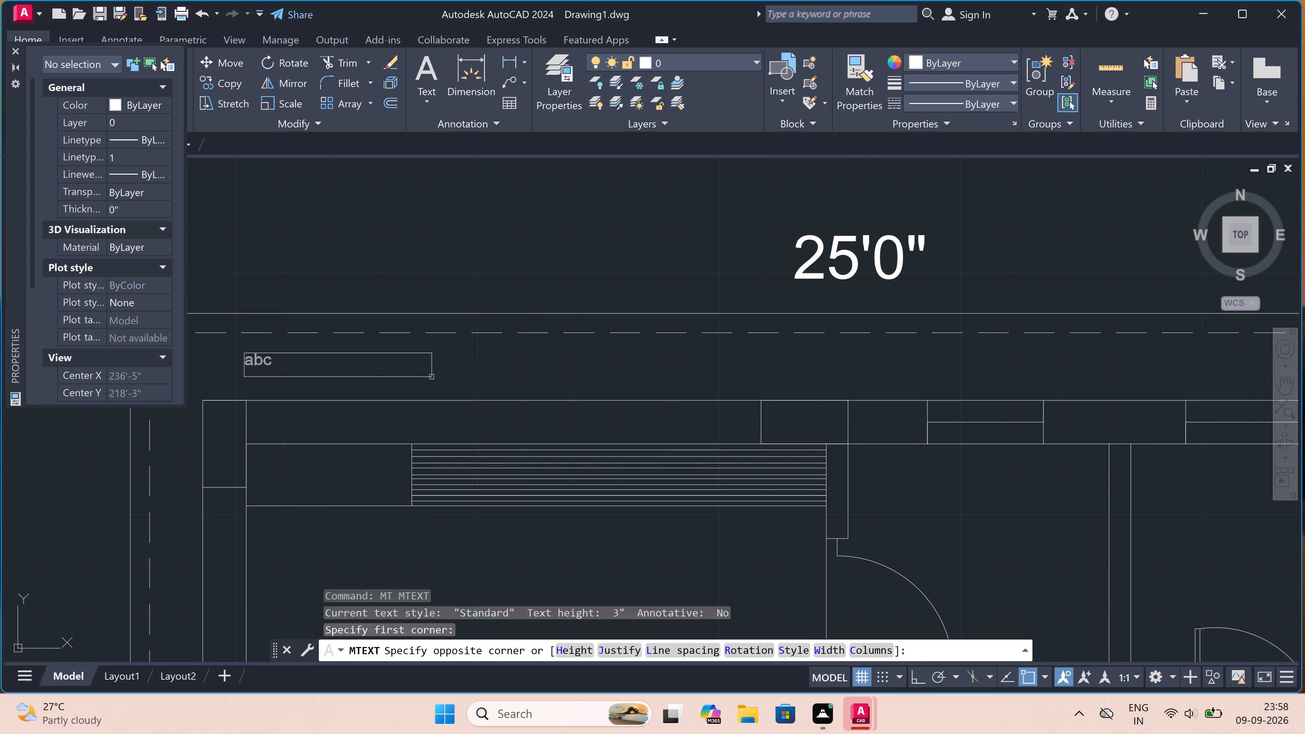
click(708, 380)
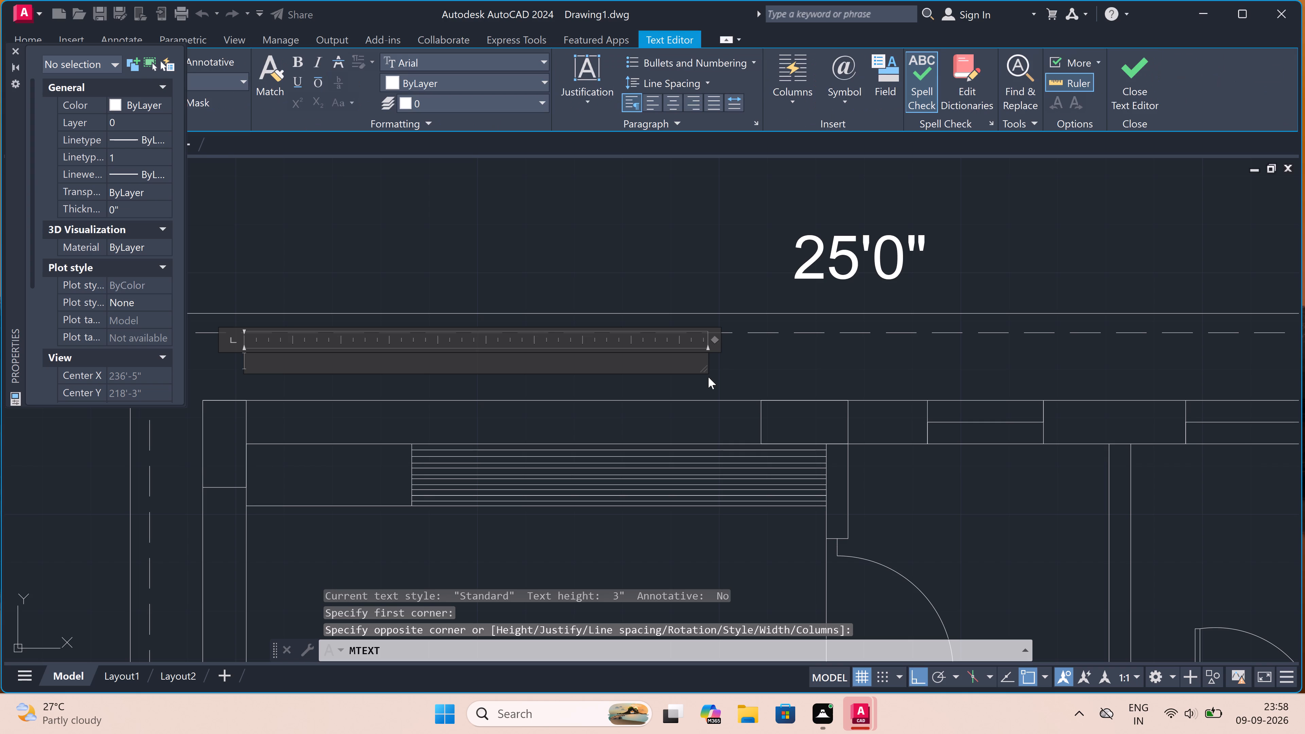
key(1)
text('0)
key(shift+quotedbl)
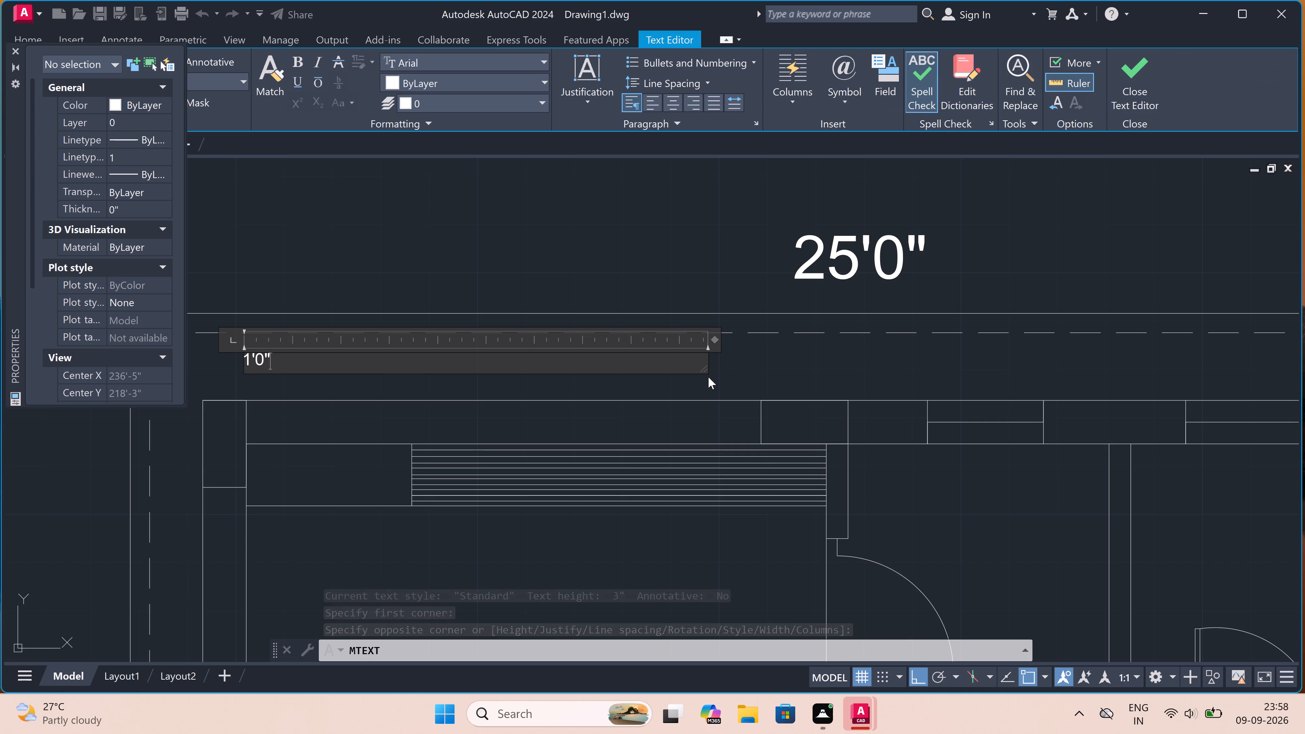
key(space)
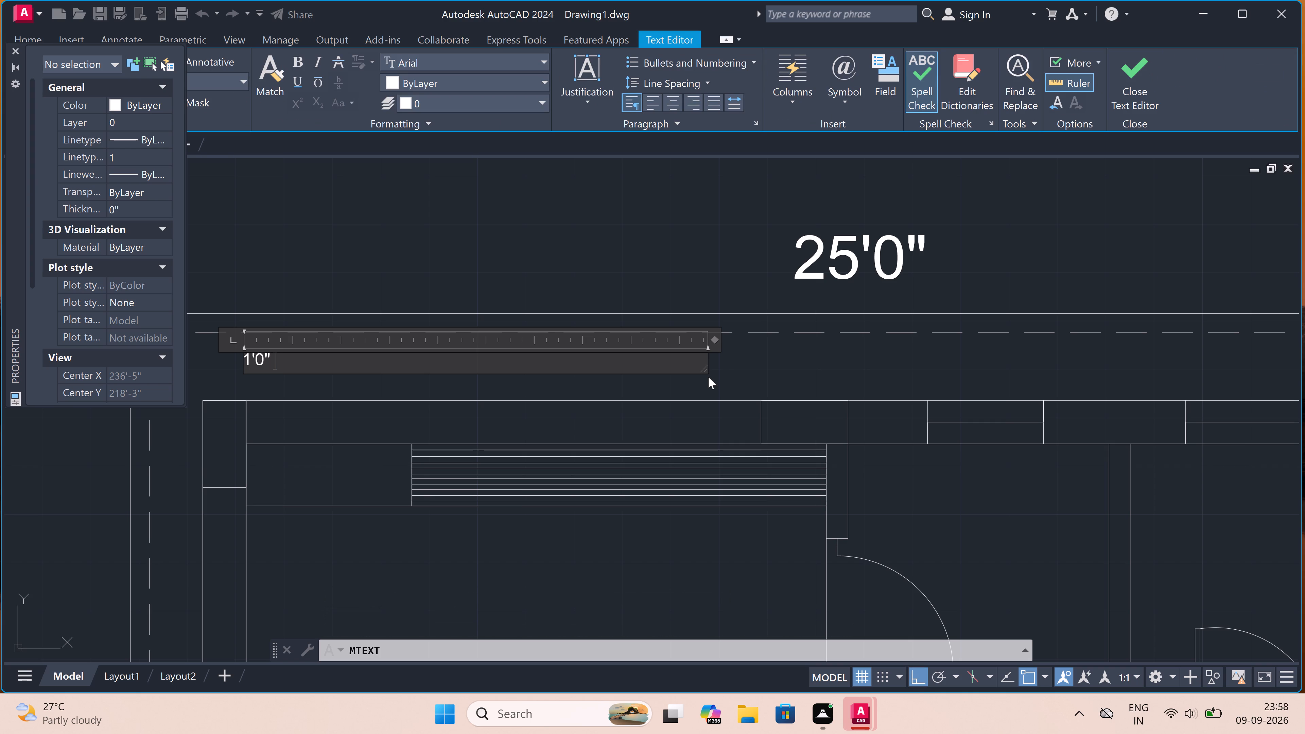
key(b)
key(a)
key(l)
text(CONY)
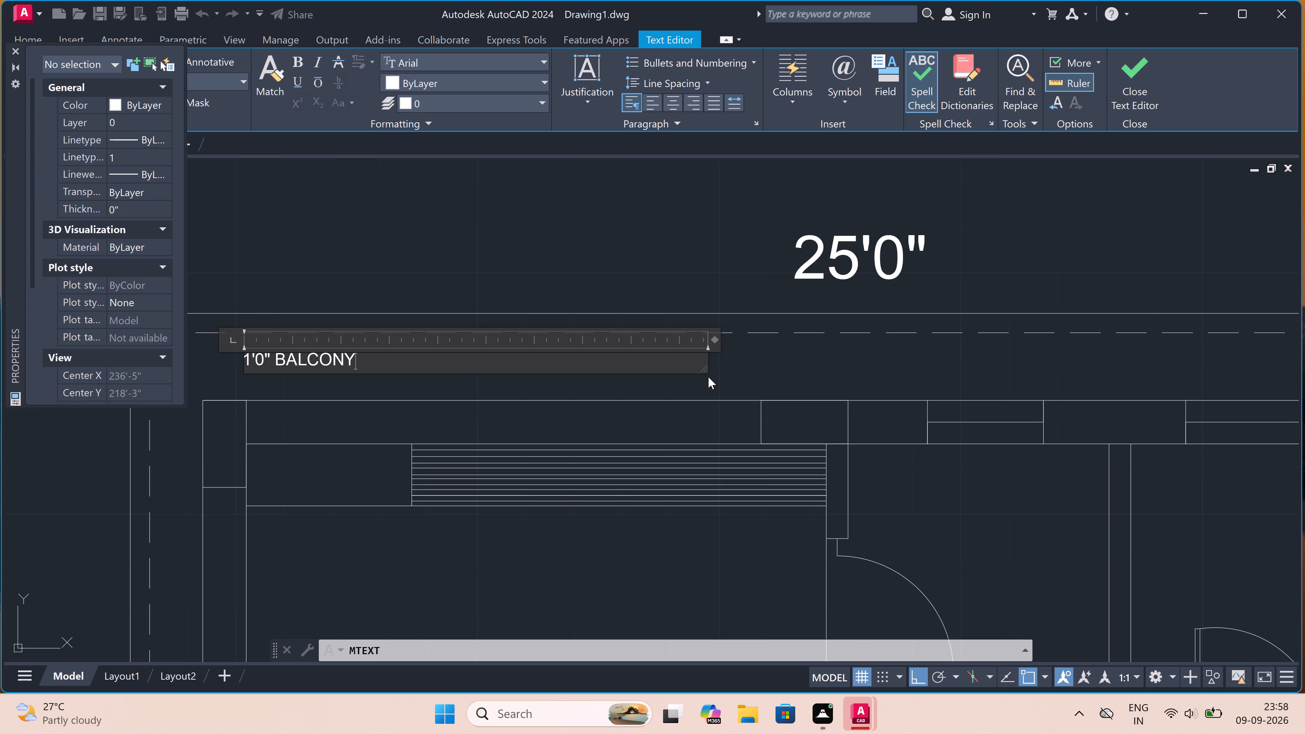
click(418, 232)
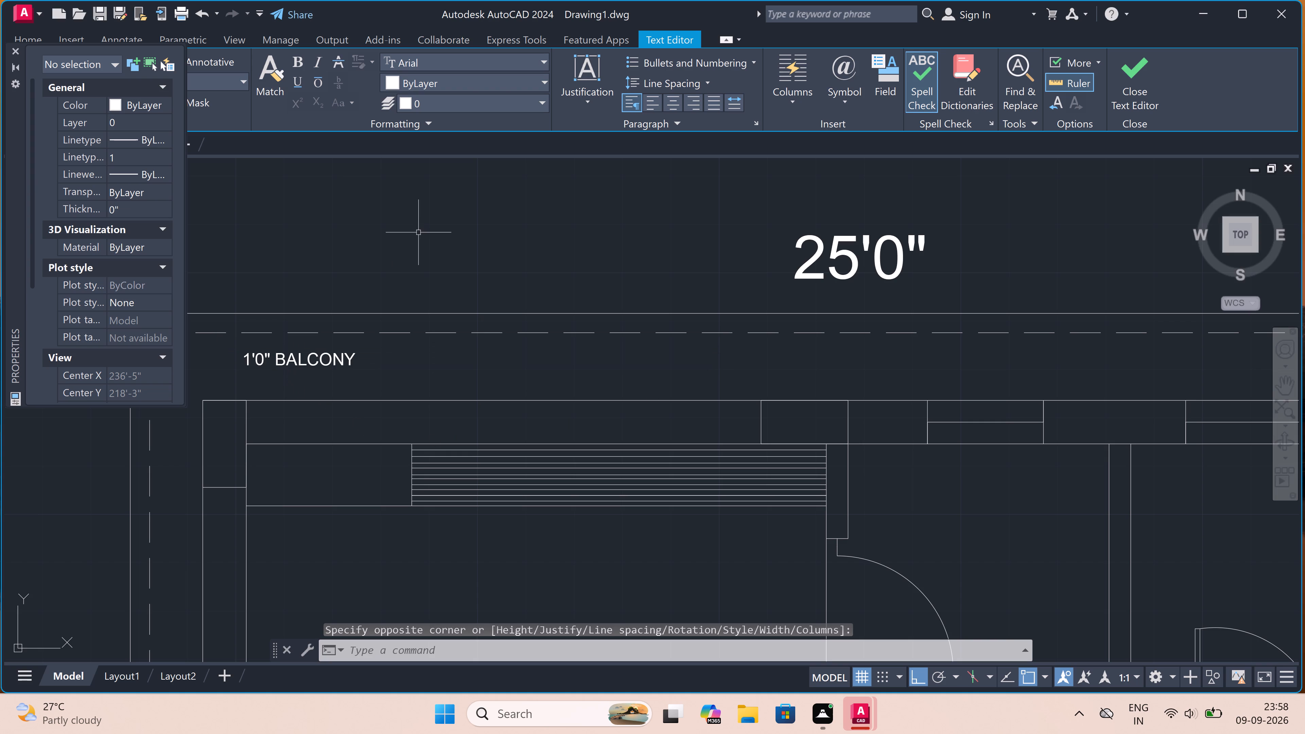
Set the text height of the 1'0" BALCONY label to 5".
click(319, 360)
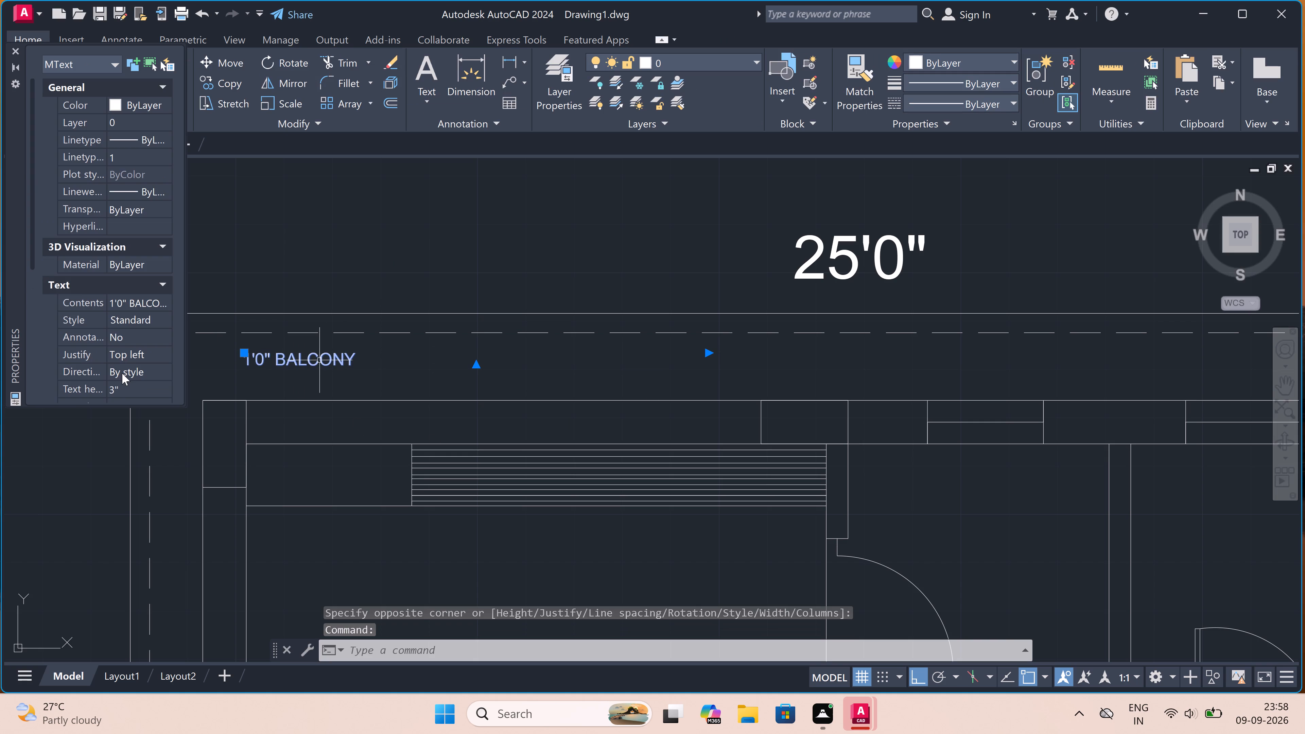
click(124, 389)
key(BackSpace)
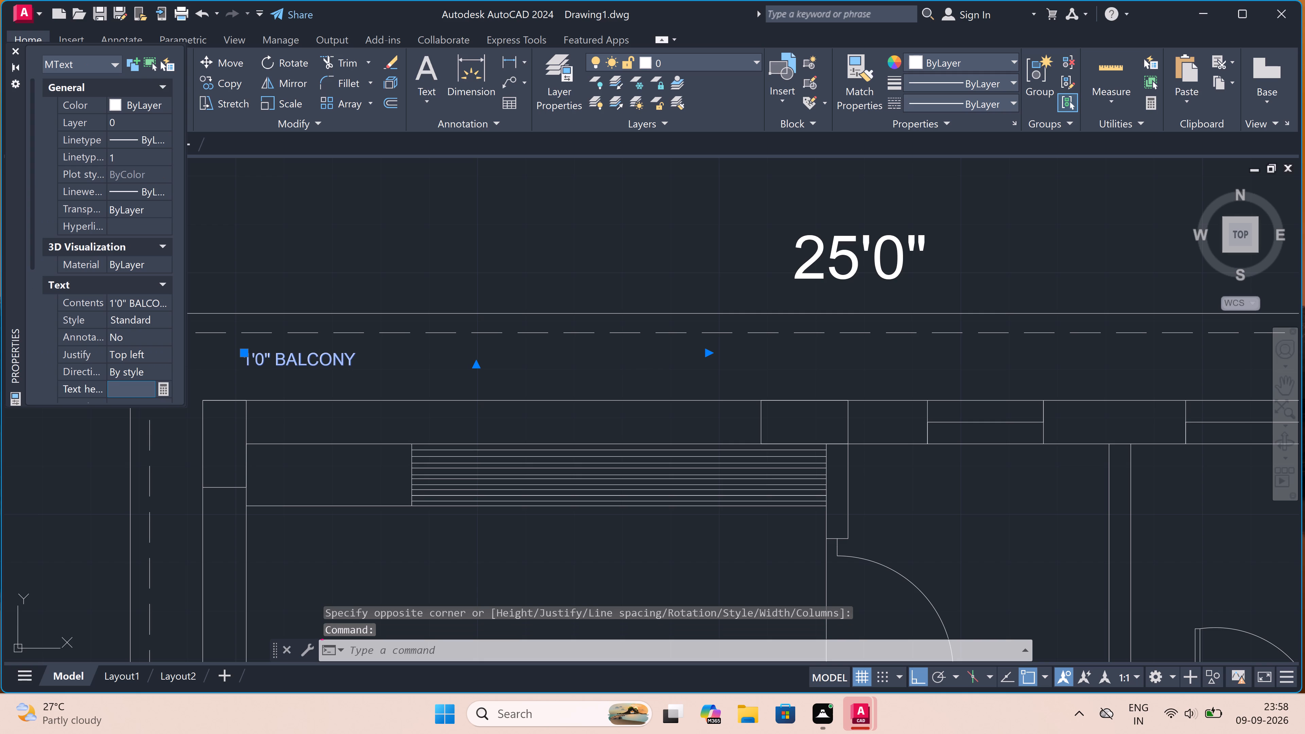
key(5)
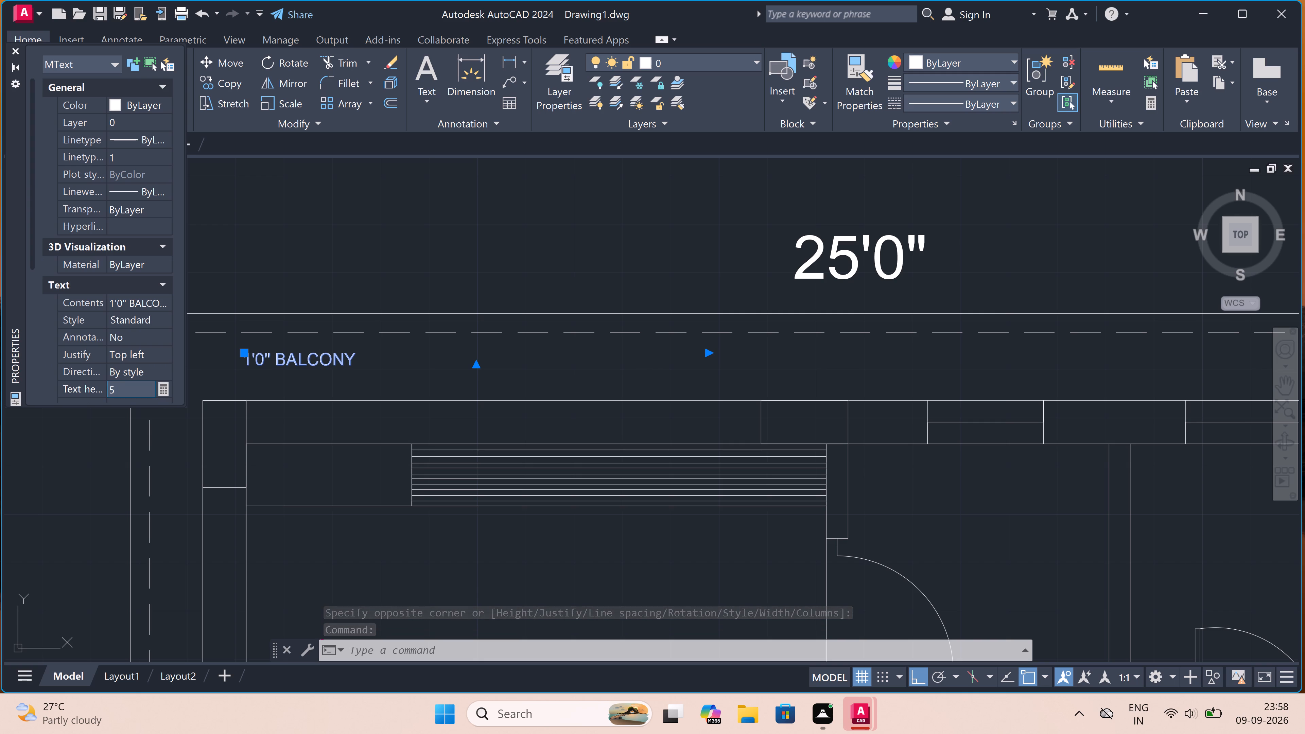
key(shift+quotedbl)
click(248, 215)
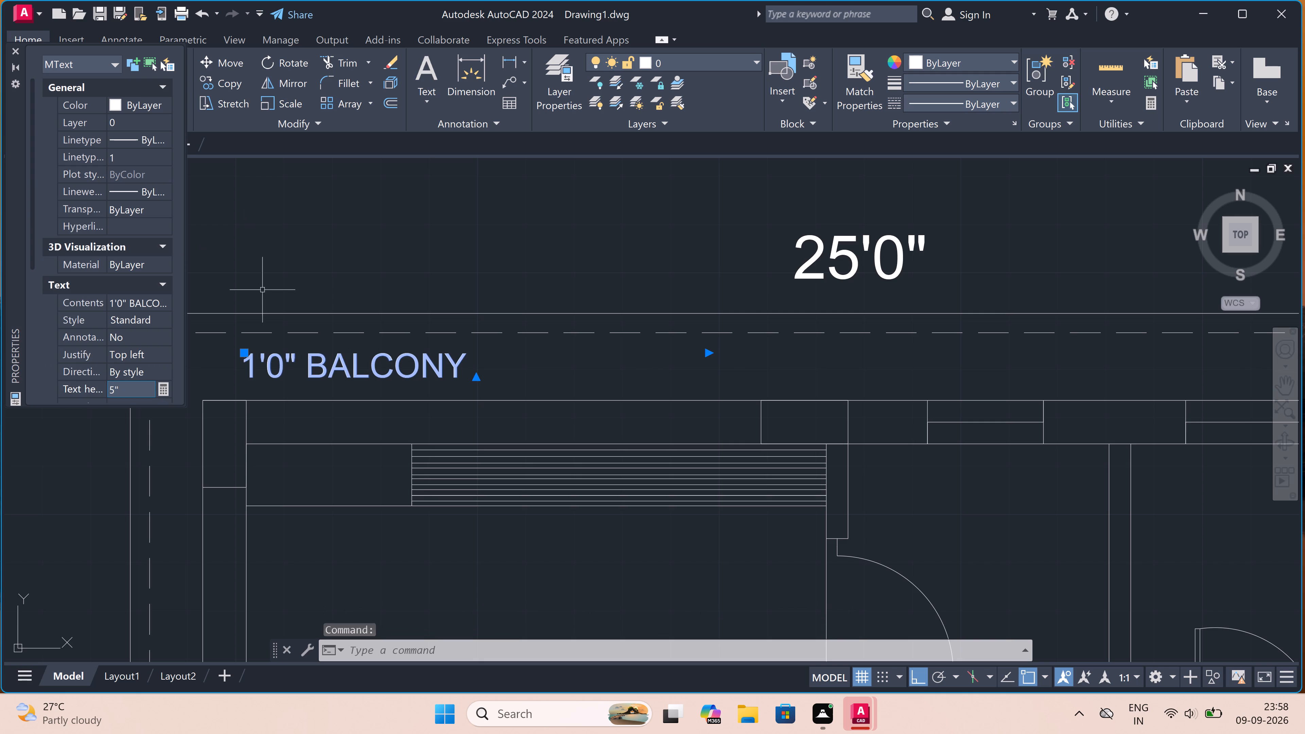
key(Escape)
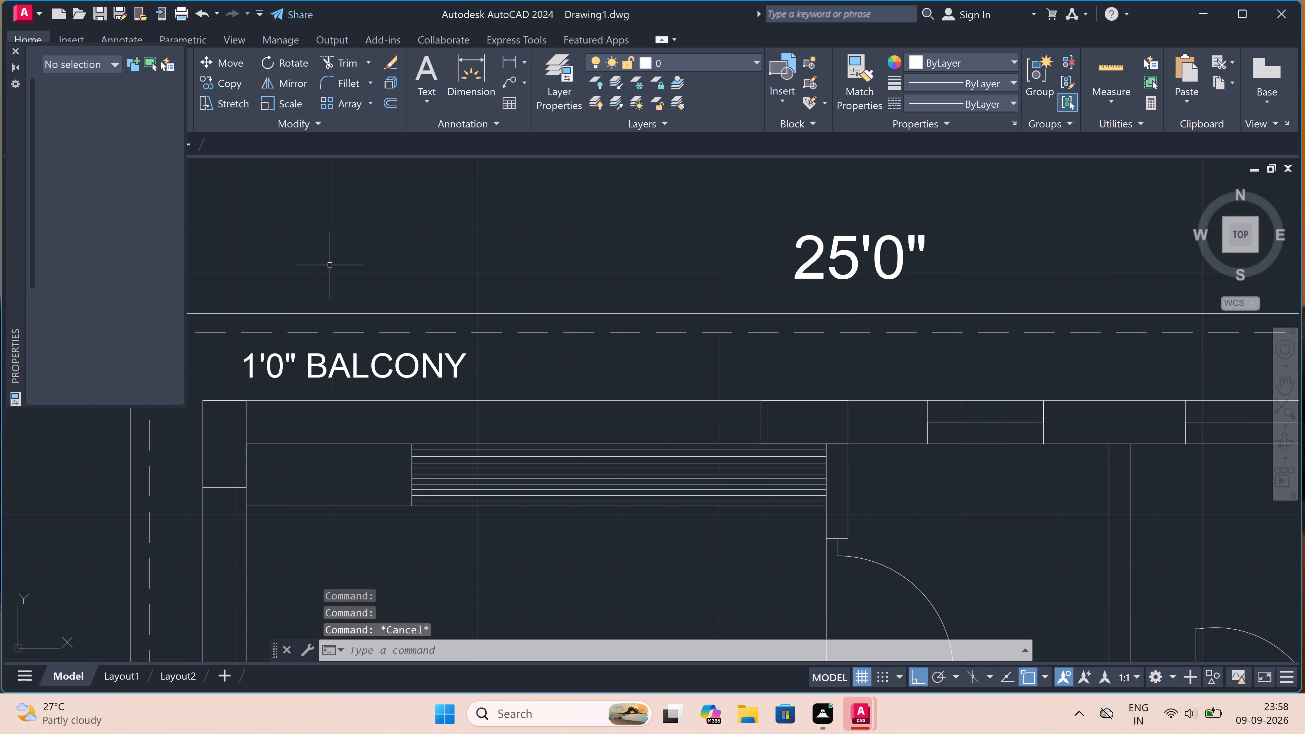
Add a horizontal linear dimension from the left plan's outer boundary line to the left wall's outer face, above the window.
scroll(343, 267, down, 2)
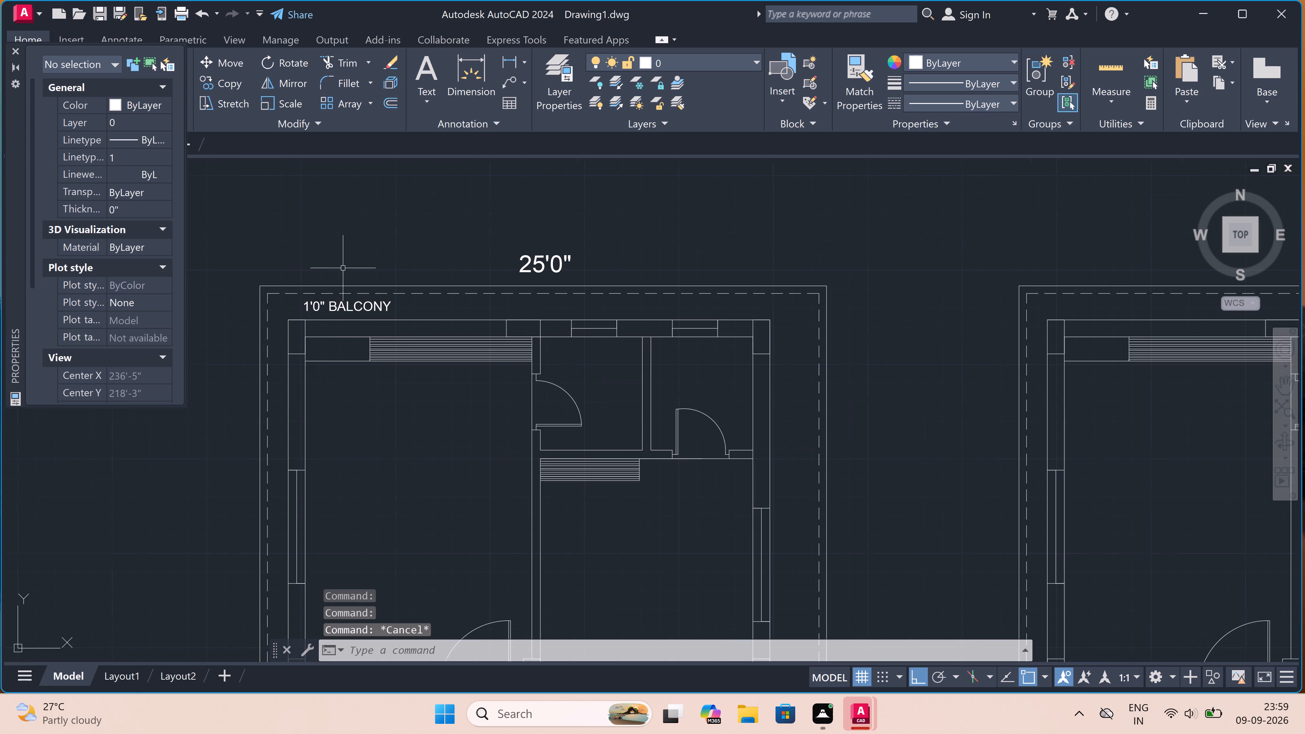
scroll(327, 300, down, 1)
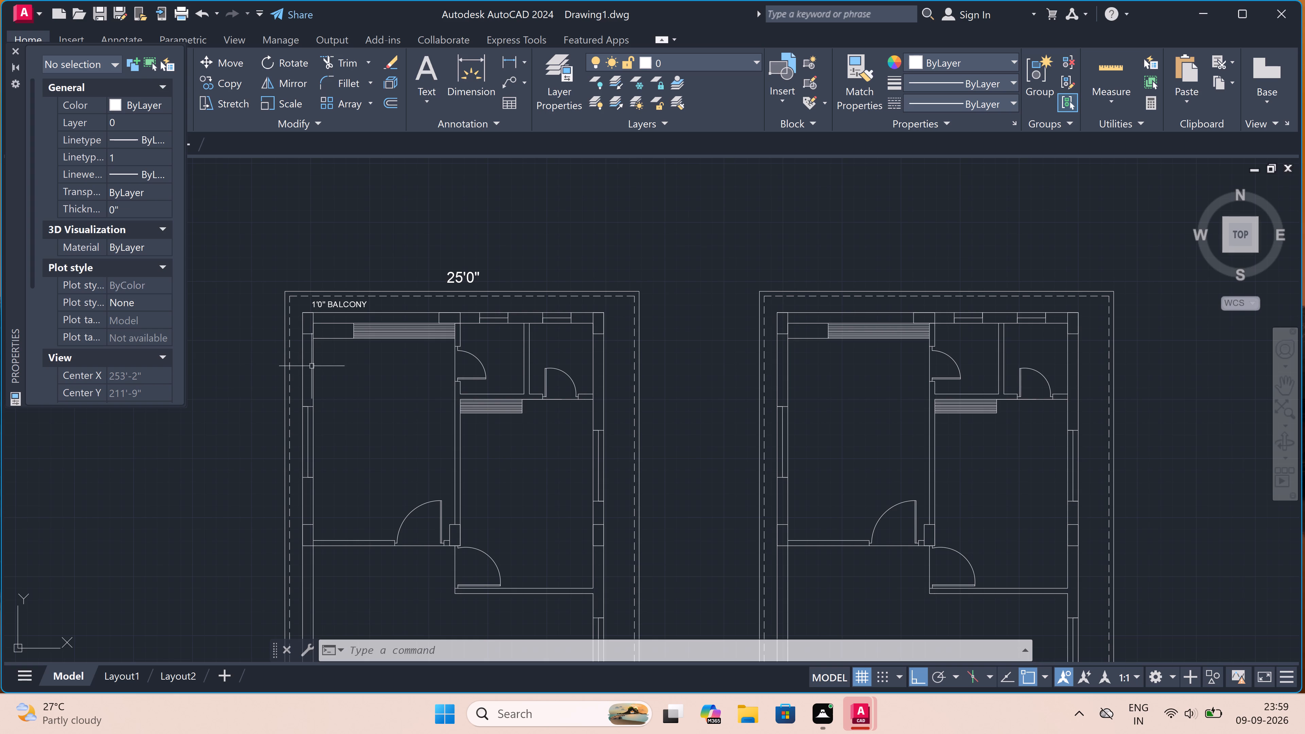
scroll(312, 366, up, 1)
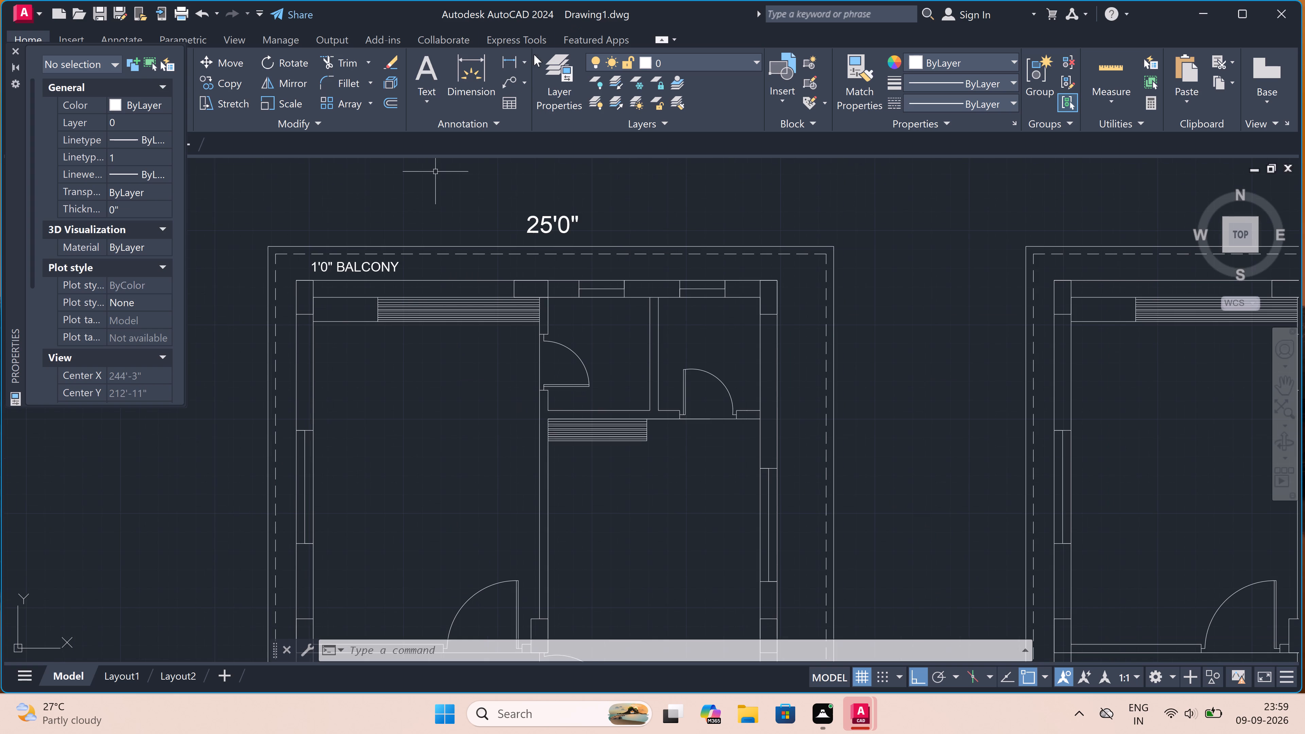
click(528, 59)
click(528, 80)
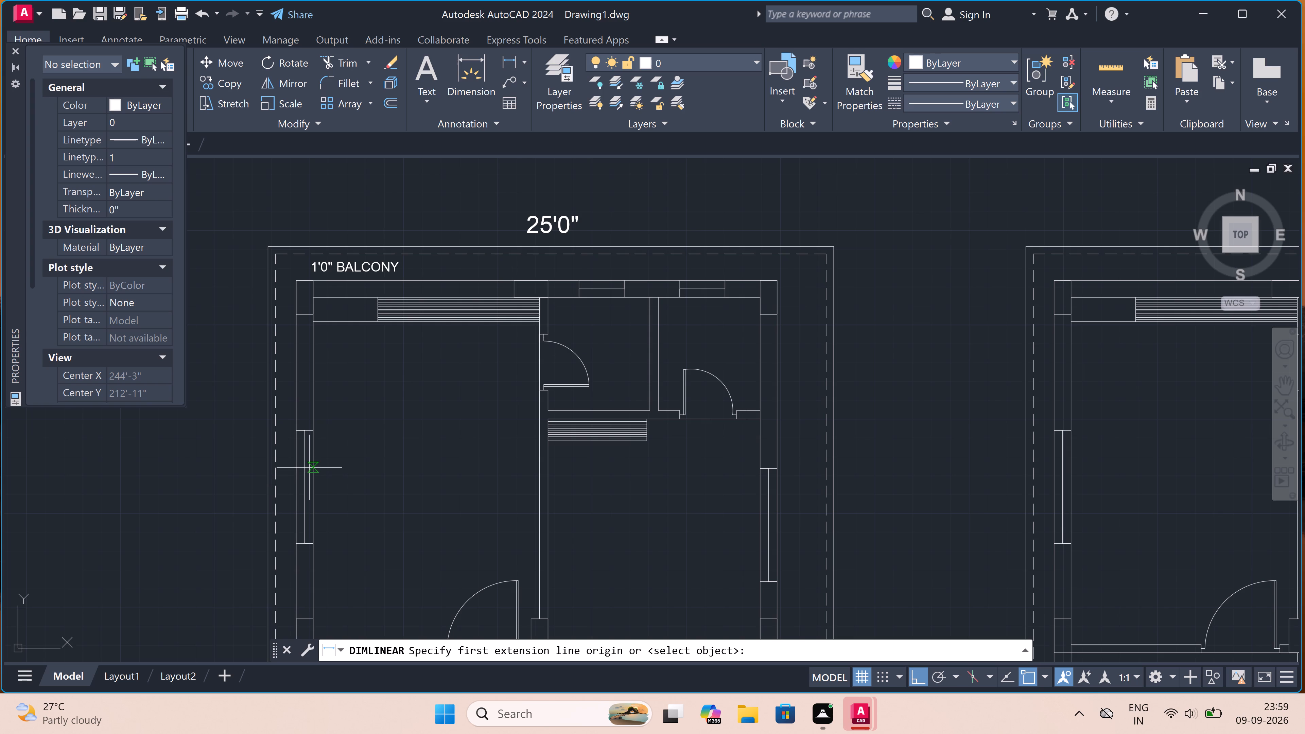
scroll(300, 452, up, 2)
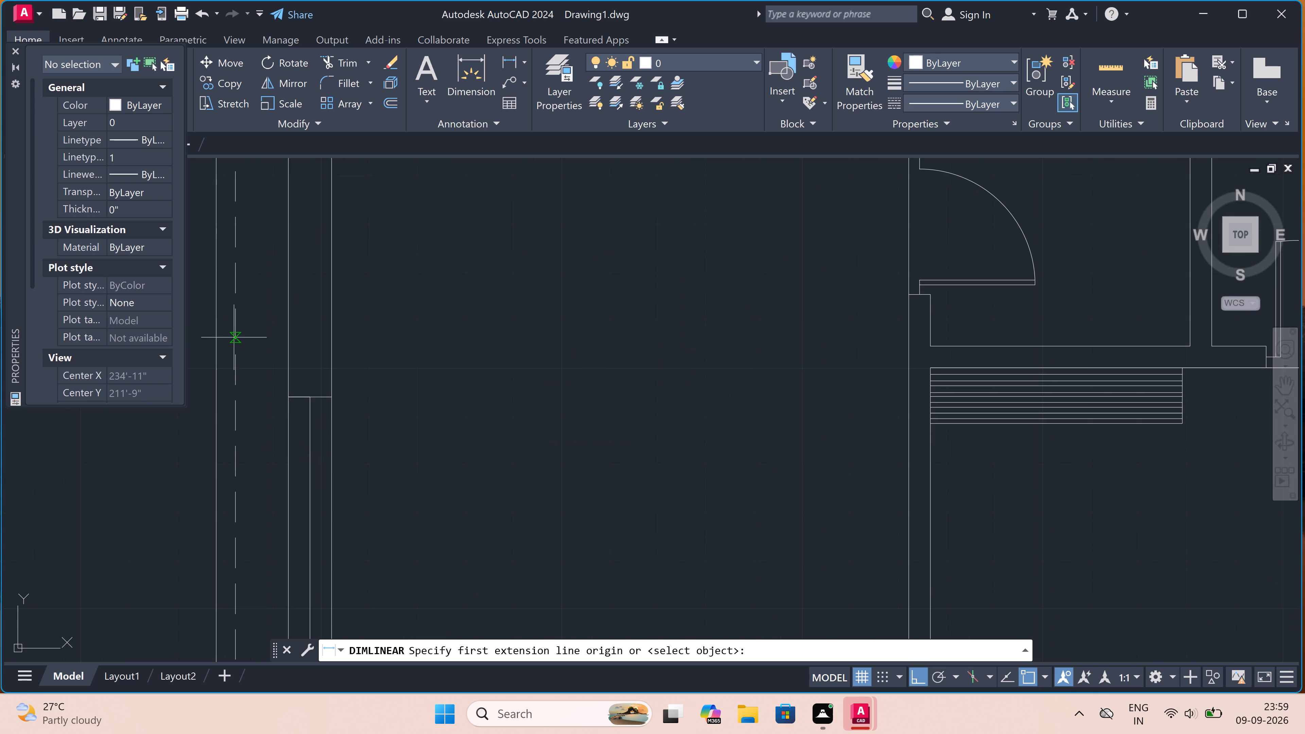
click(215, 326)
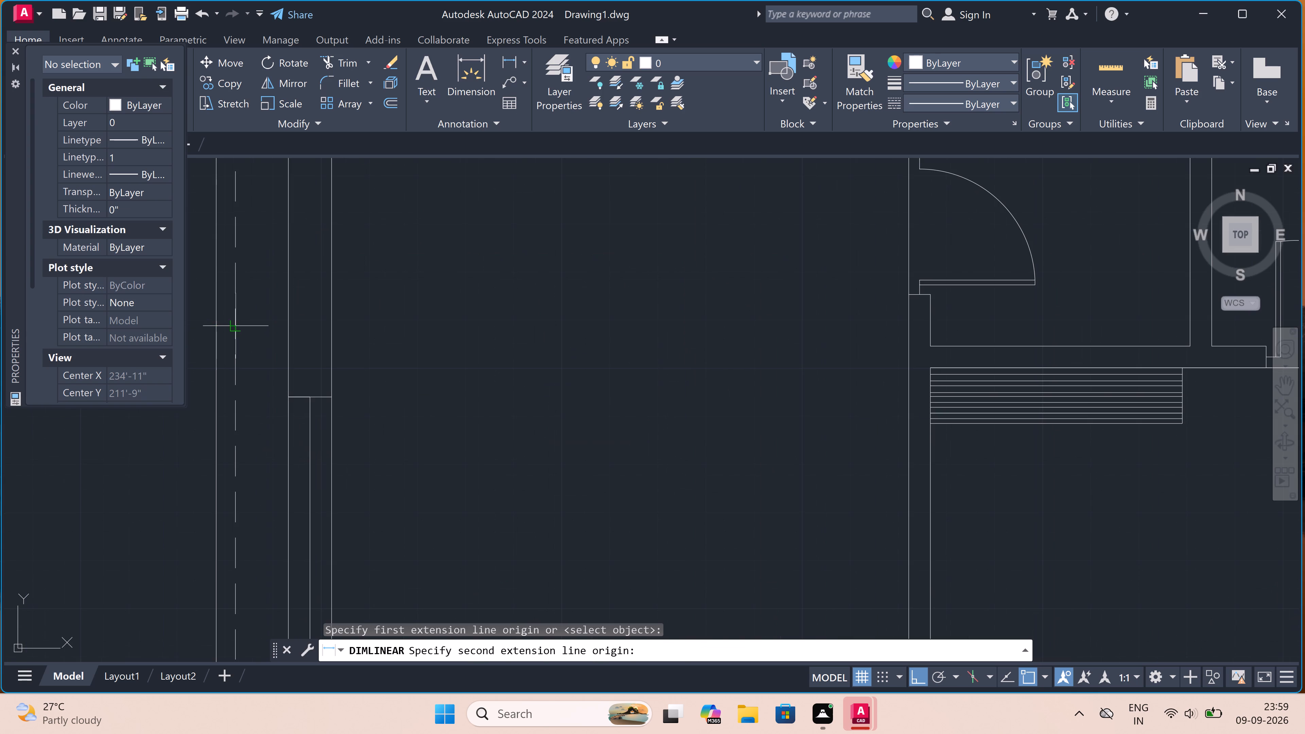
click(290, 325)
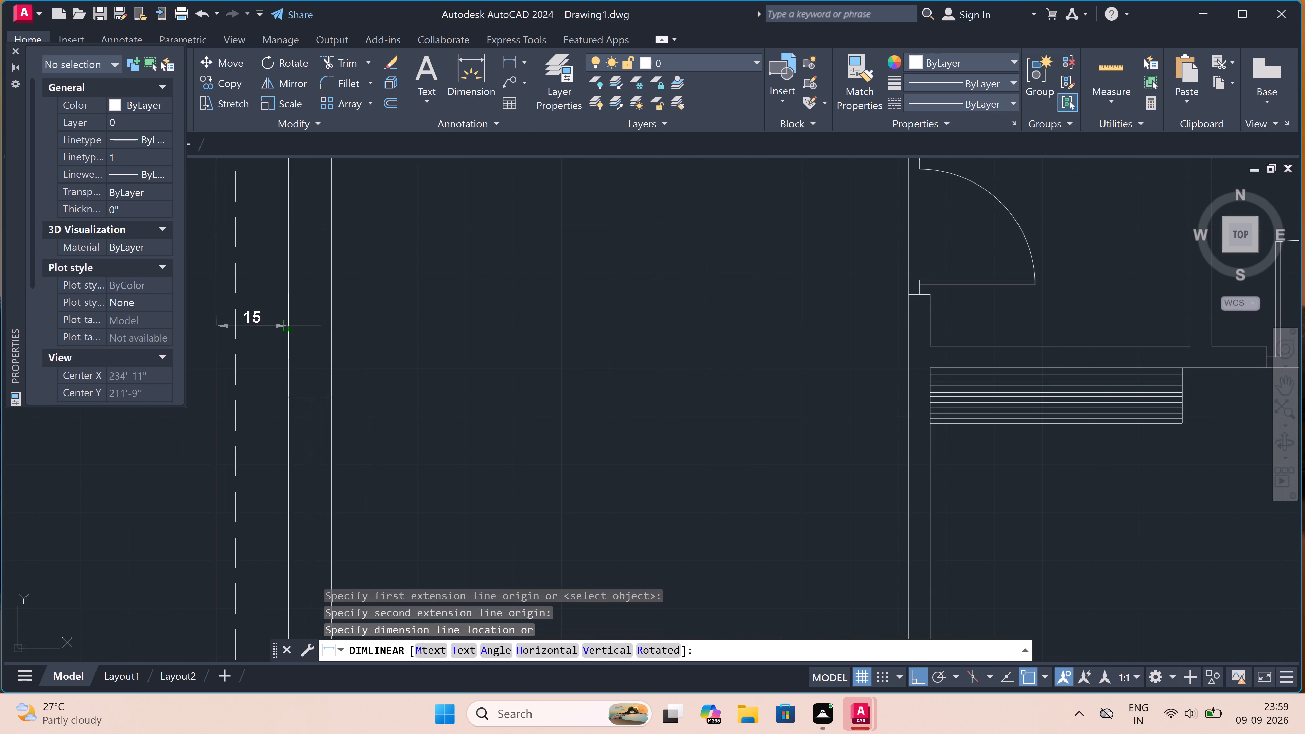
double_click(288, 324)
Replace the text of the horizontal dimension beside the left plan's left wall with 1'3".
scroll(251, 308, up, 3)
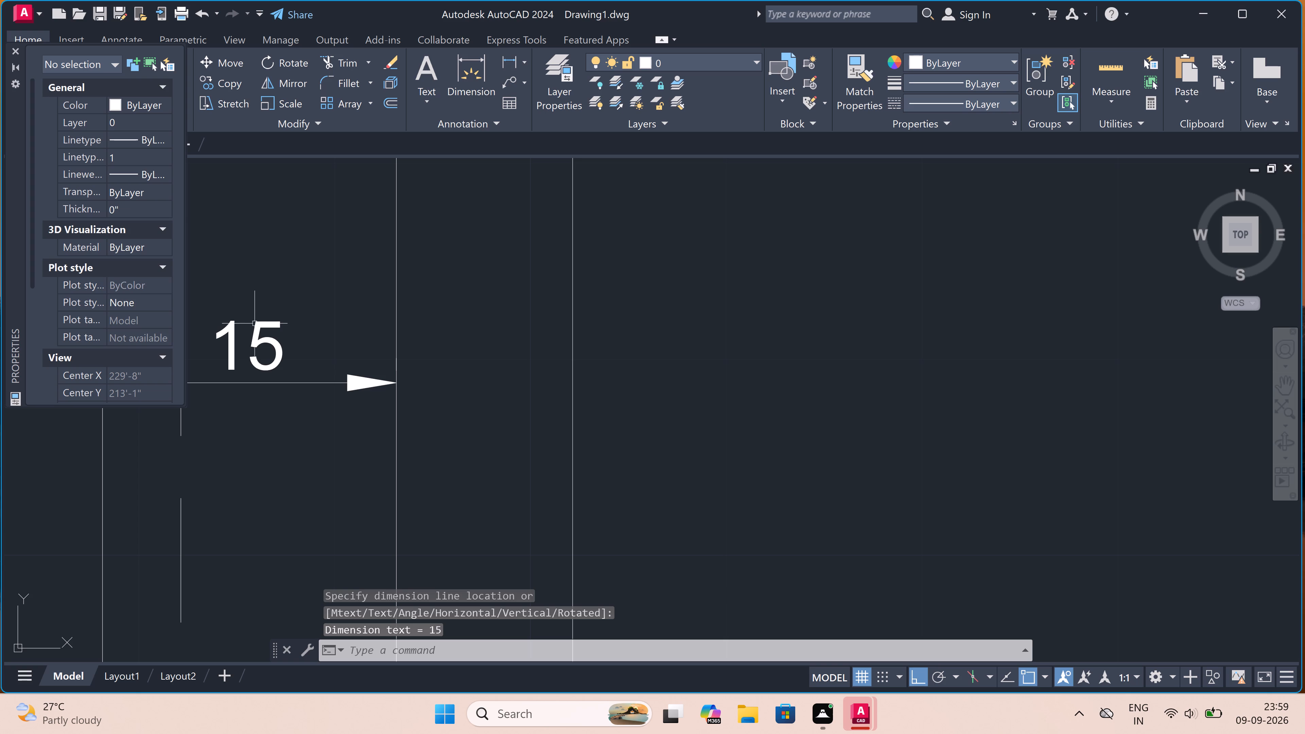
triple_click(259, 328)
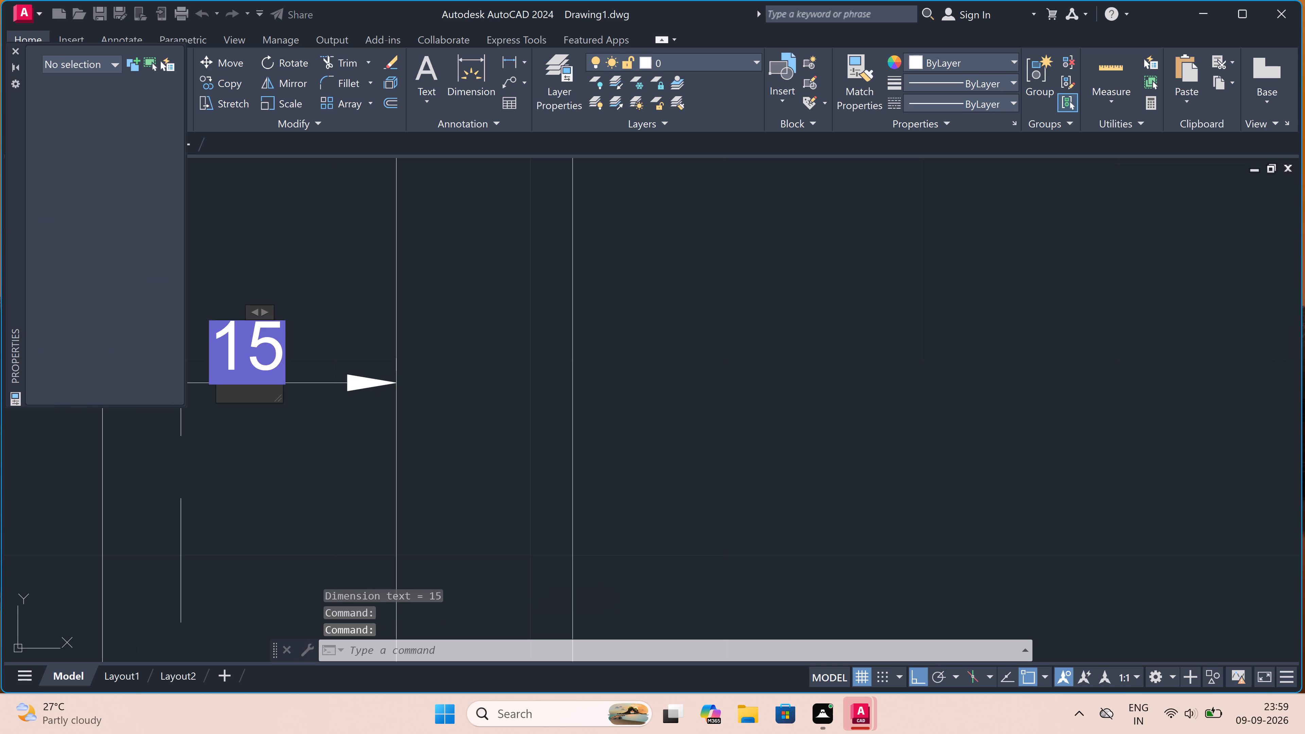
double_click(259, 332)
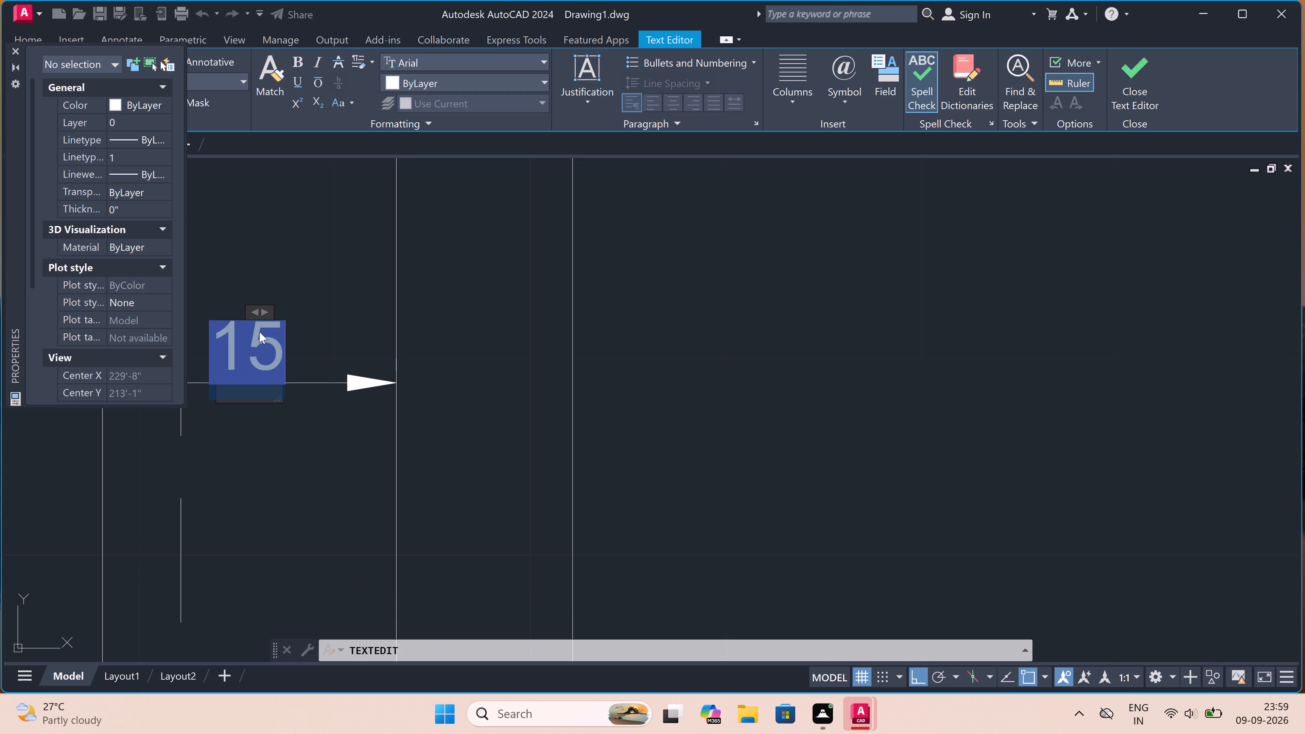
key(BackSpace)
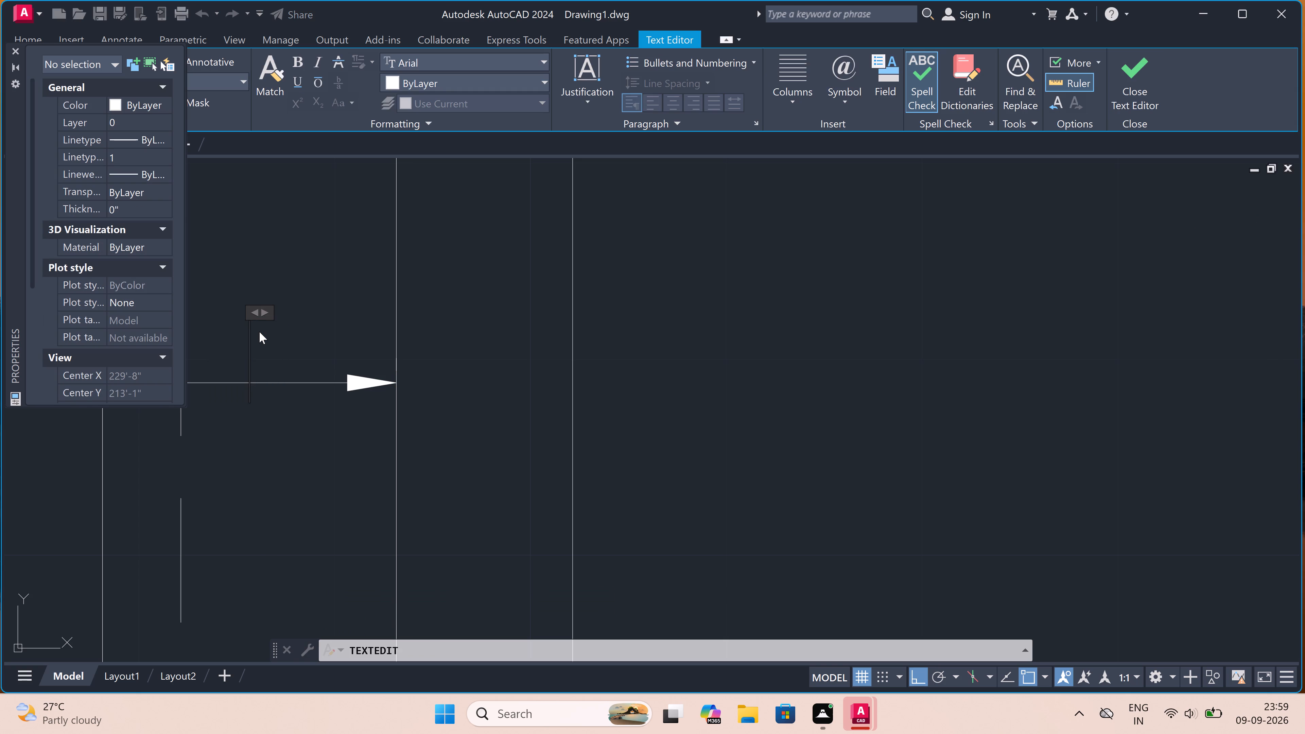
key(1)
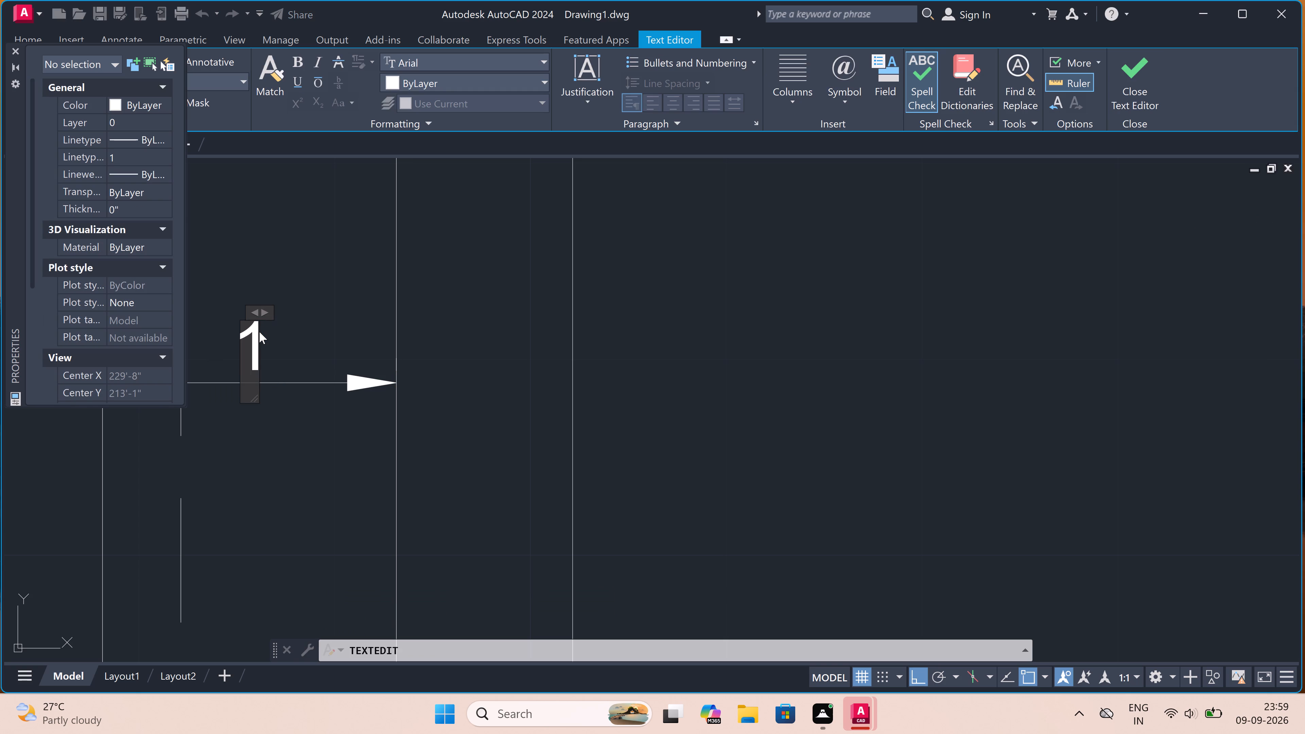
key(apostrophe)
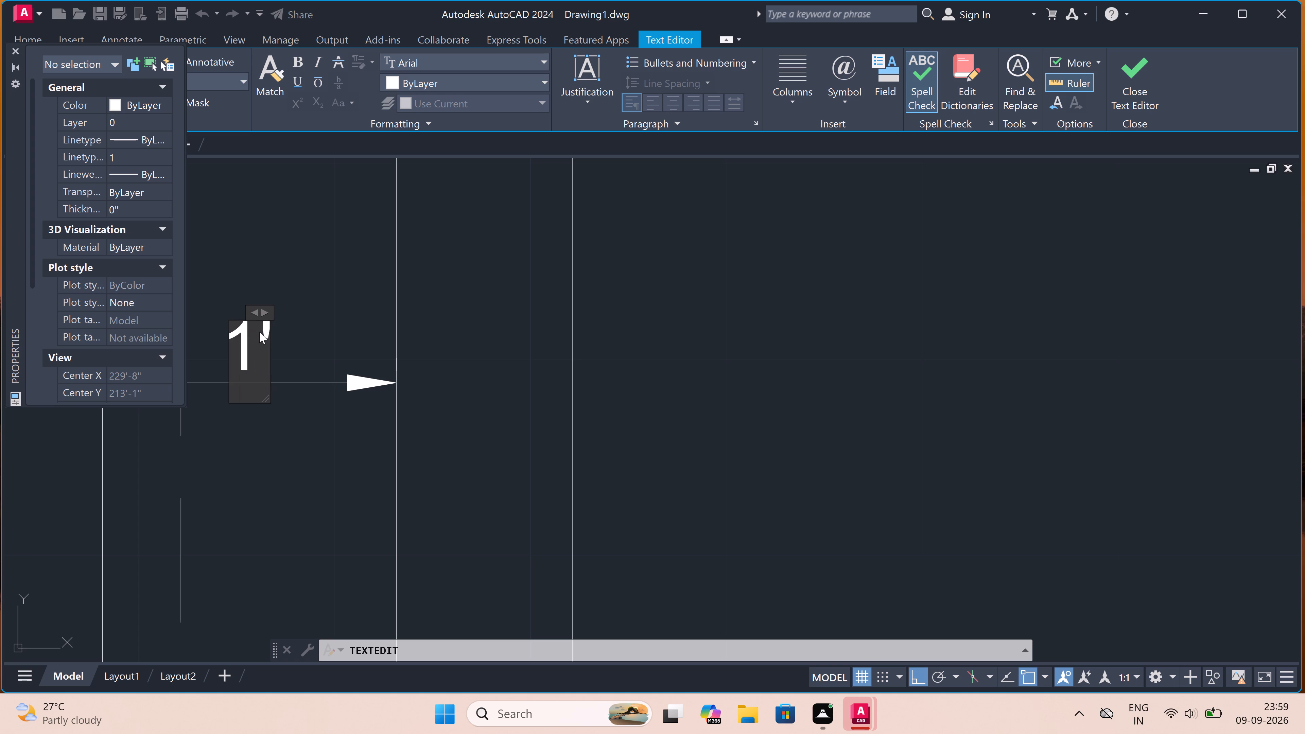
key(3)
key(shift+quotedbl)
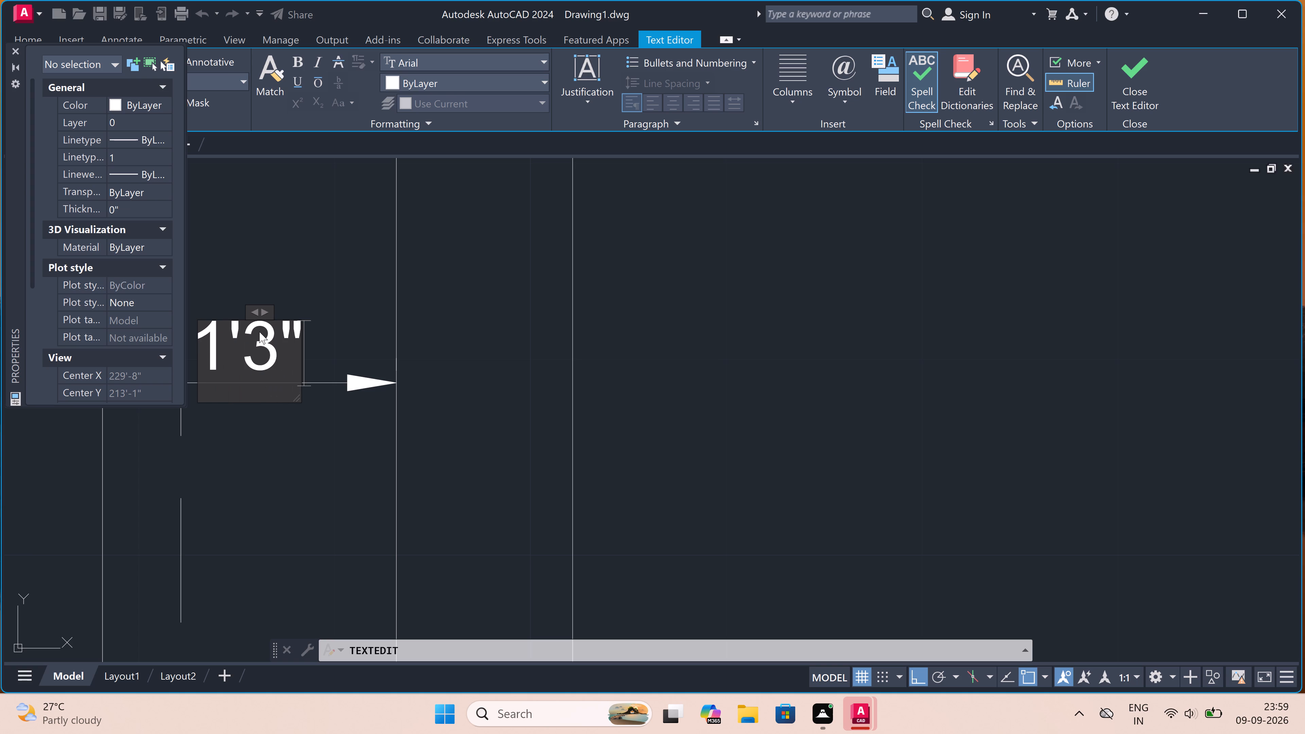
click(332, 214)
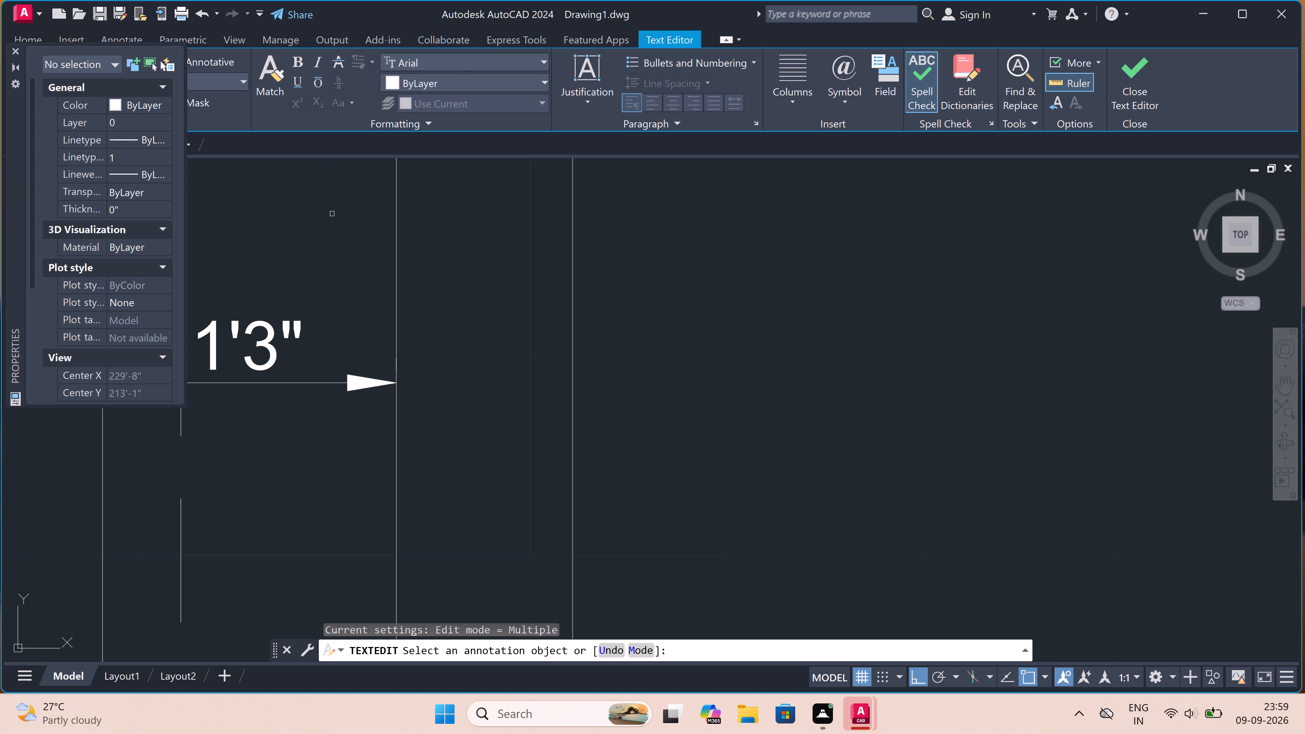
scroll(332, 214, down, 4)
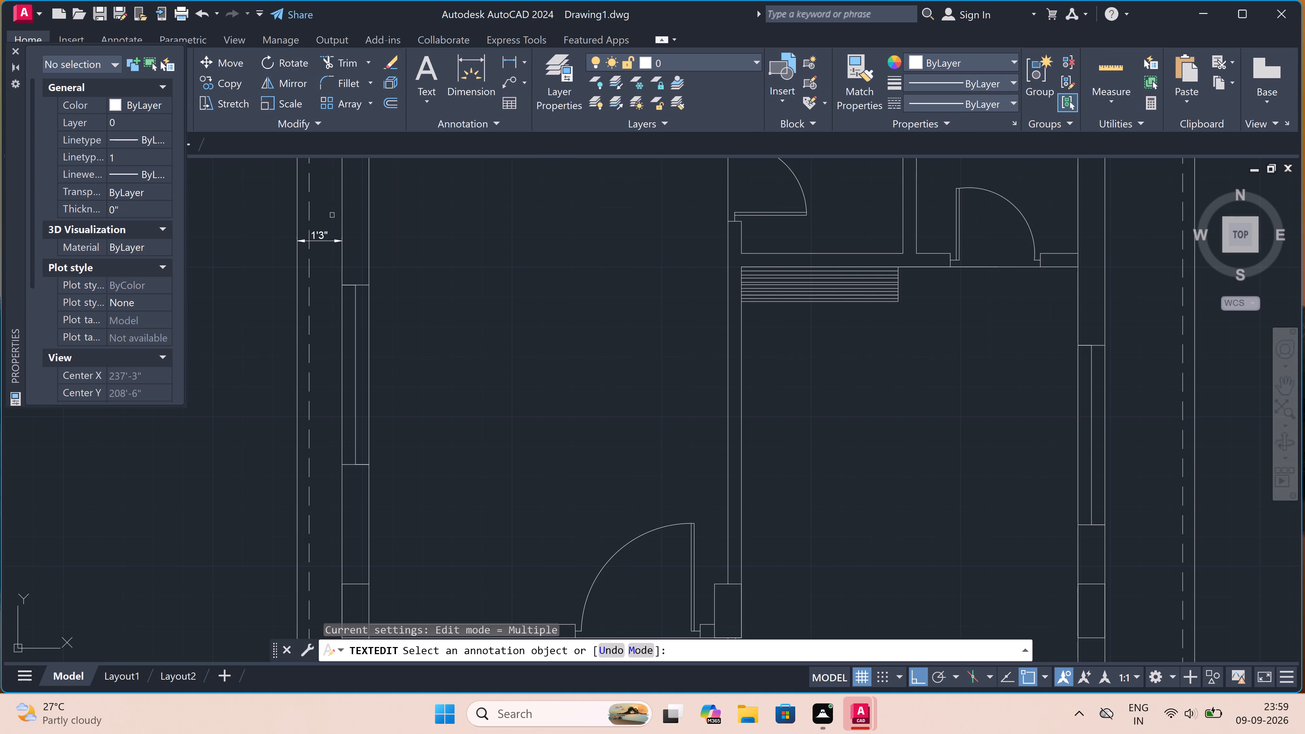
key(Escape)
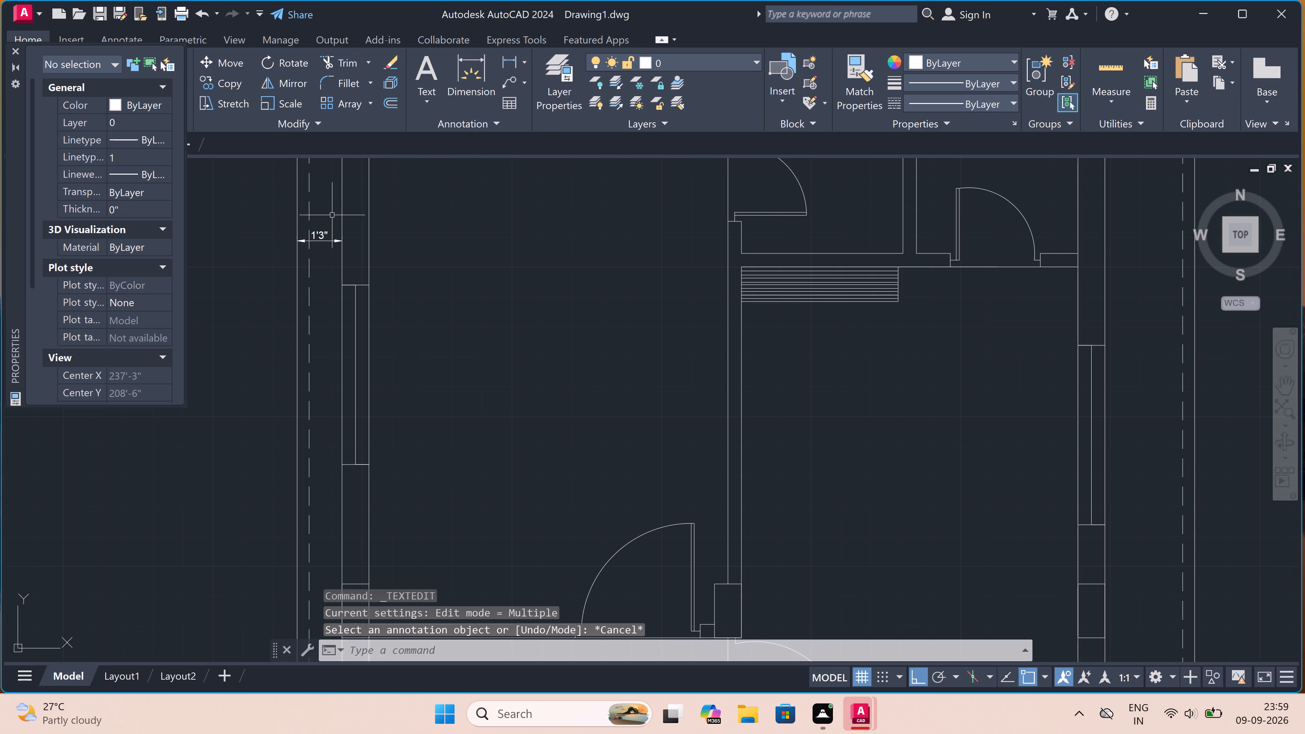
Add a vertical linear dimension from the left plan's top outer boundary line to the top wall's outer face, between the two right-hand windows.
scroll(325, 294, down, 5)
scroll(481, 223, up, 4)
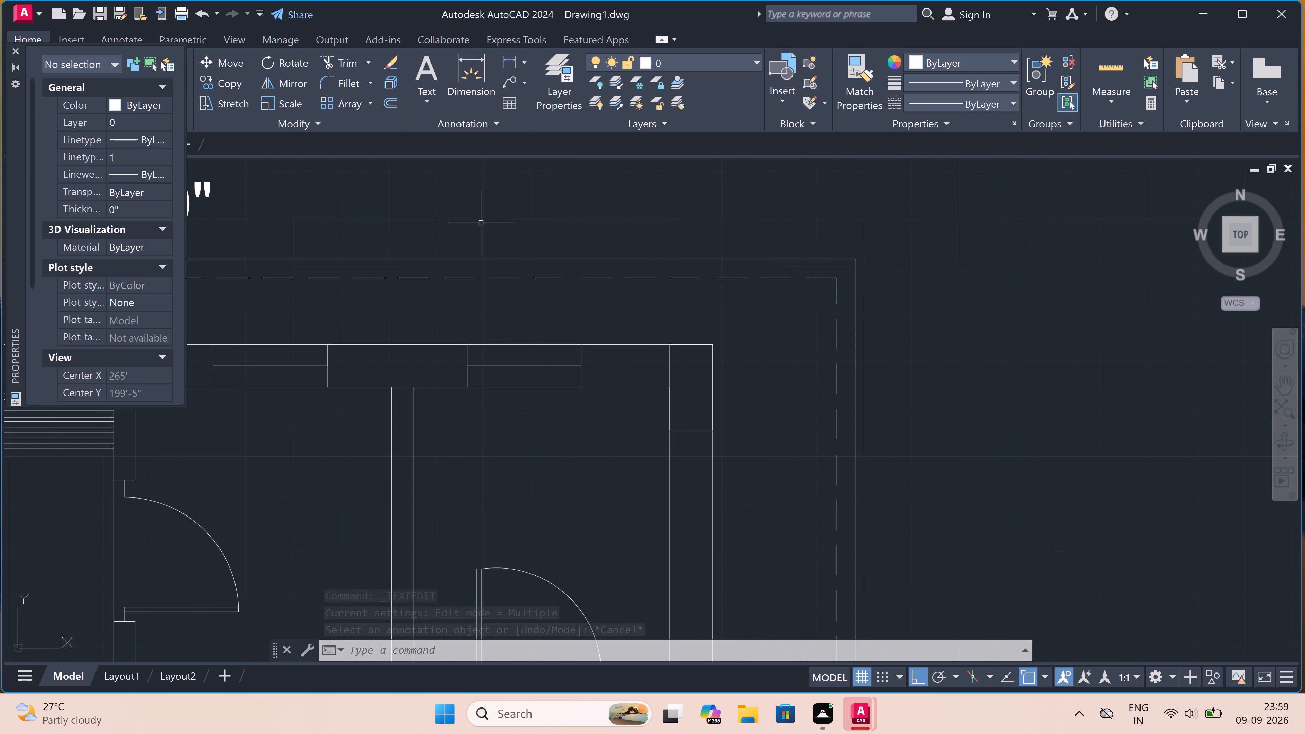
click(522, 59)
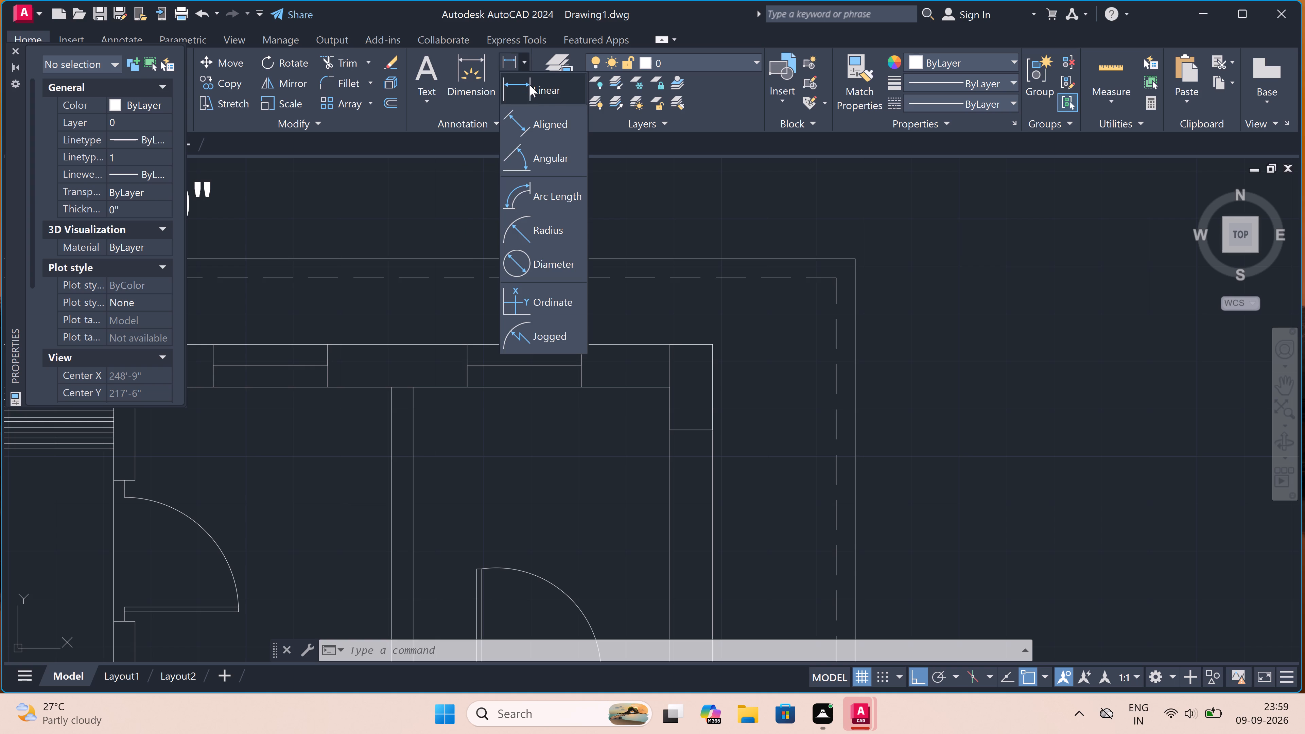
double_click(530, 85)
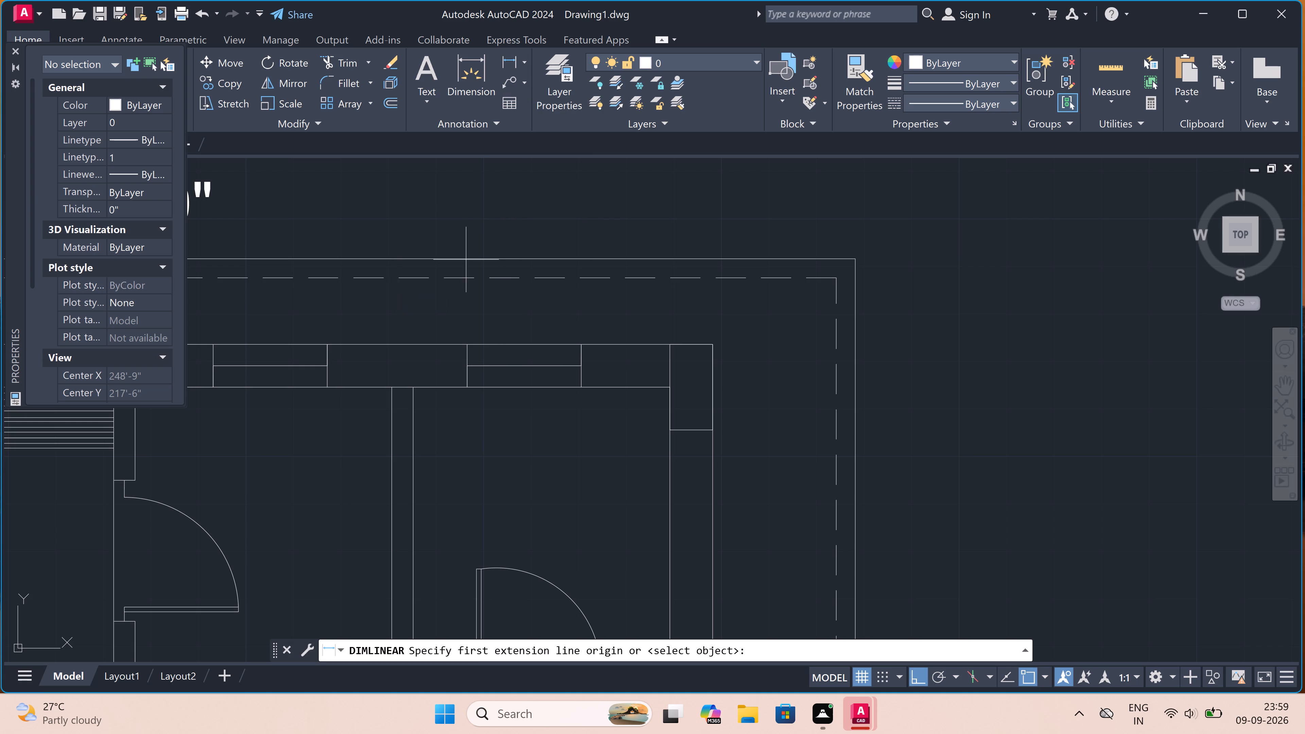
click(394, 257)
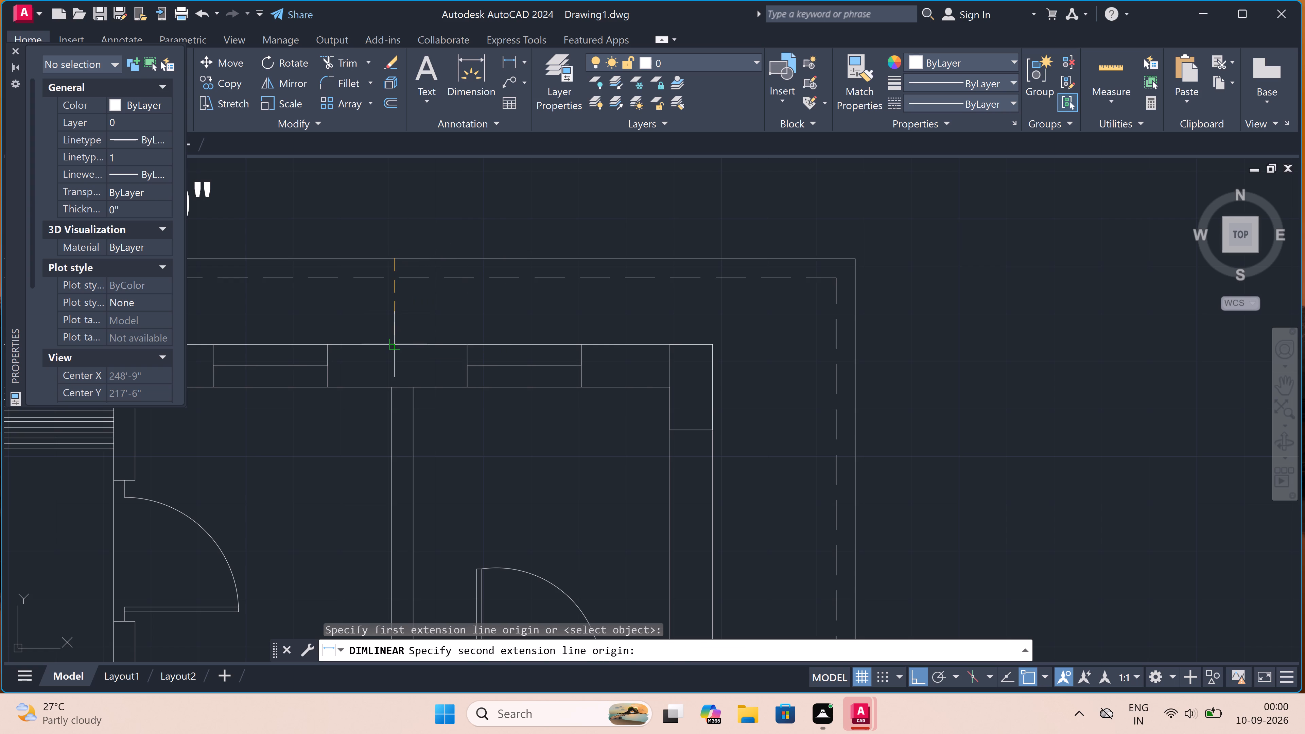
click(394, 345)
click(393, 344)
Replace the text of the vertical dimension above the left plan's top wall with 1'6".
scroll(381, 299, up, 3)
triple_click(381, 299)
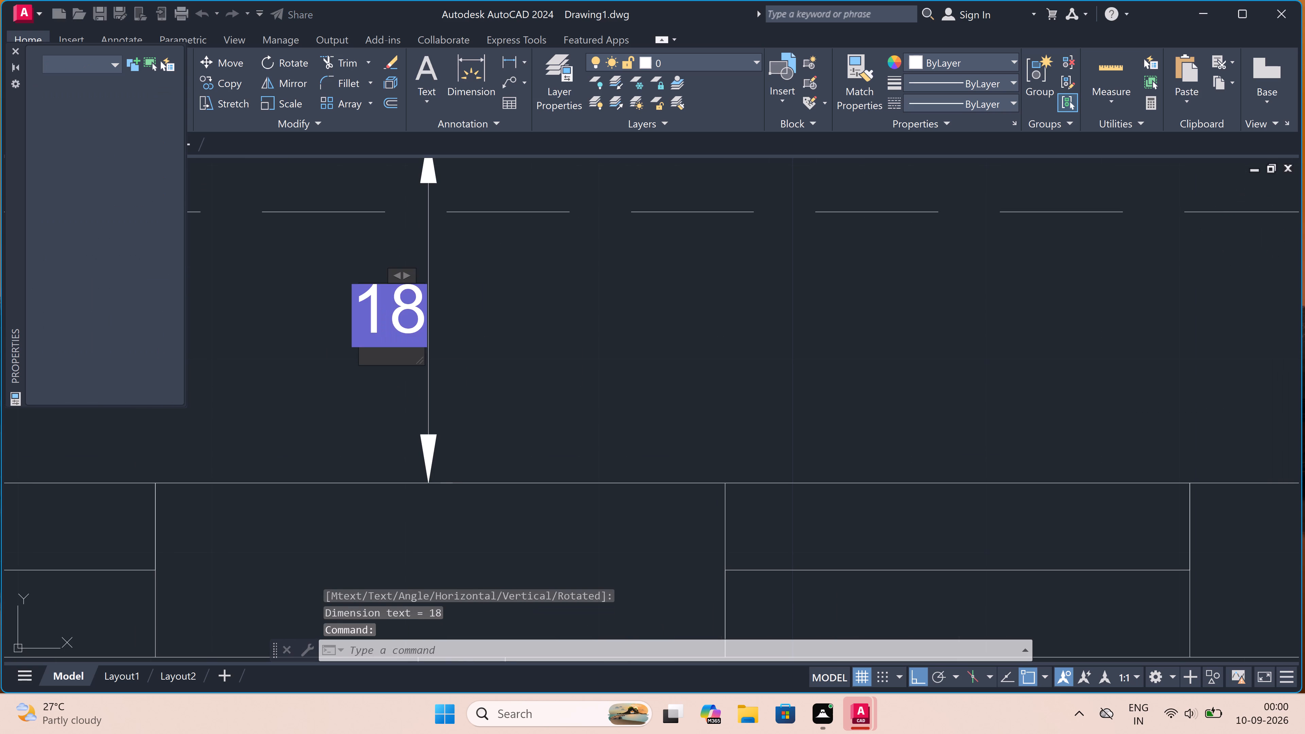
click(381, 297)
key(BackSpace)
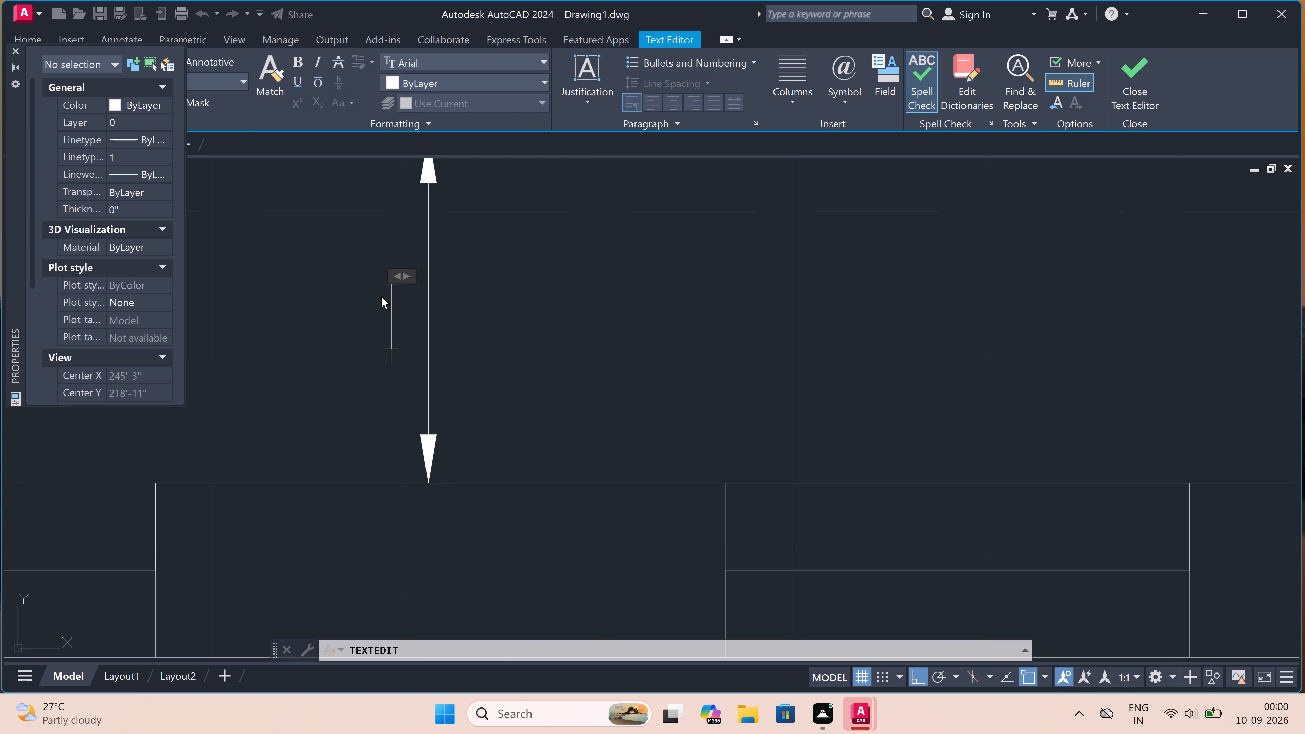
text(1')
key(6)
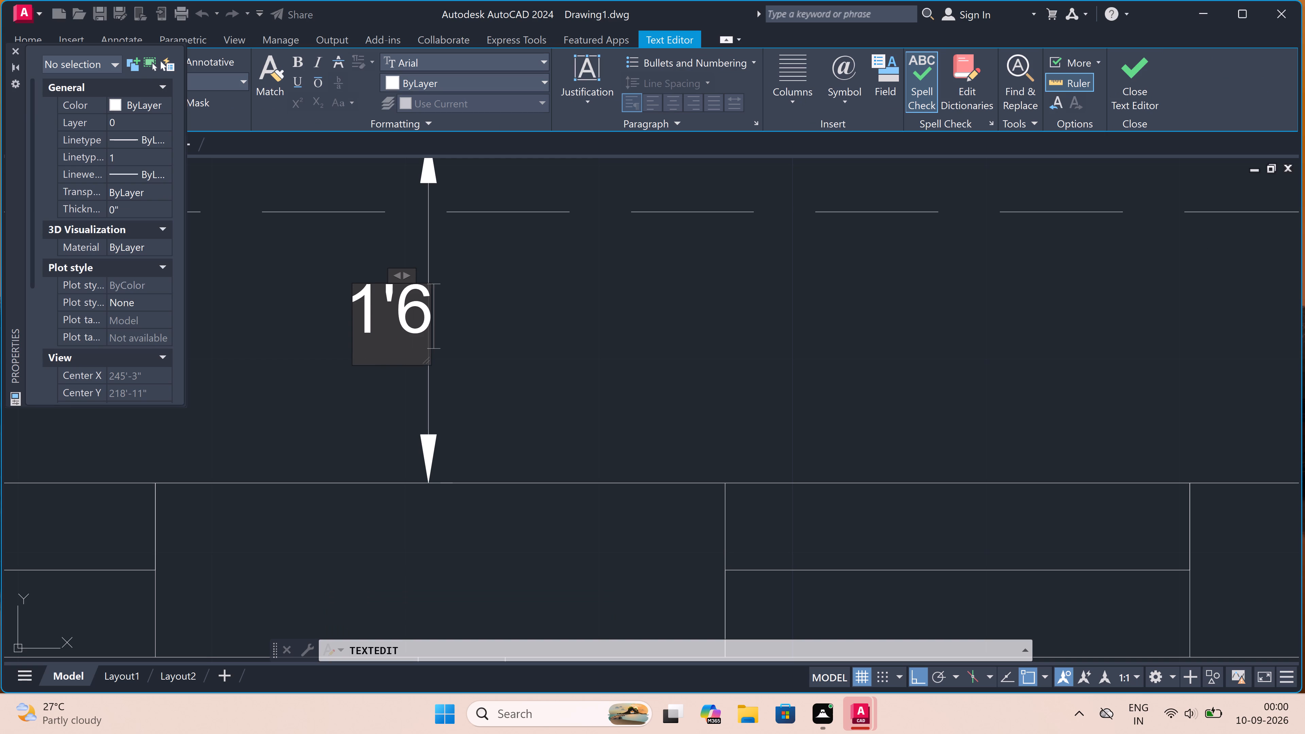
key(shift+quotedbl)
click(309, 290)
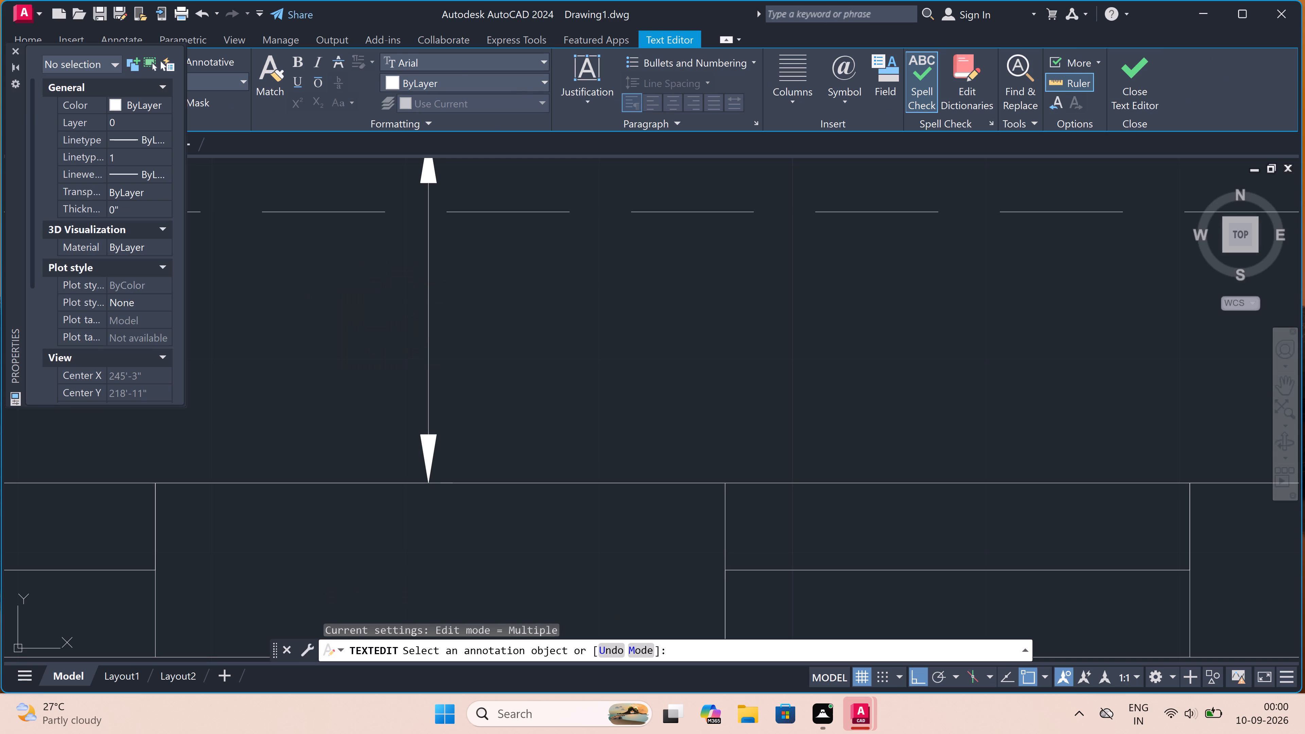
scroll(309, 290, down, 4)
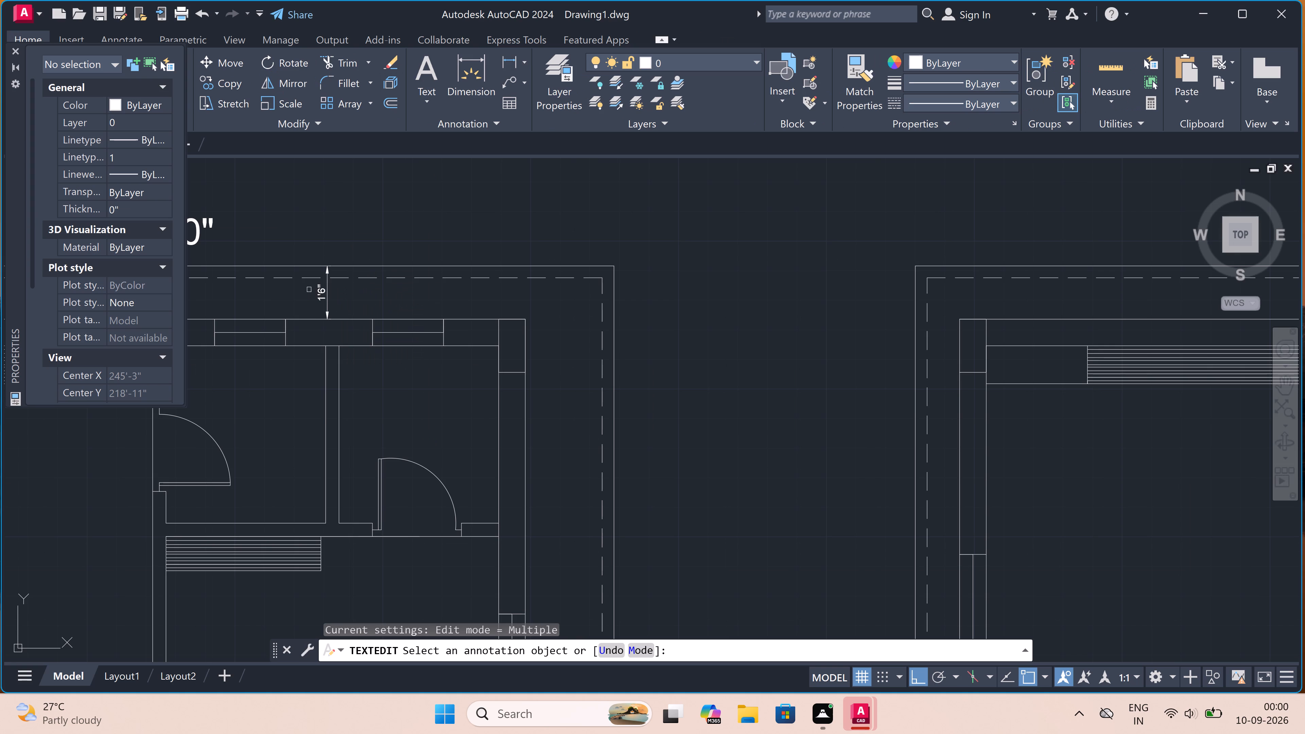
key(Escape)
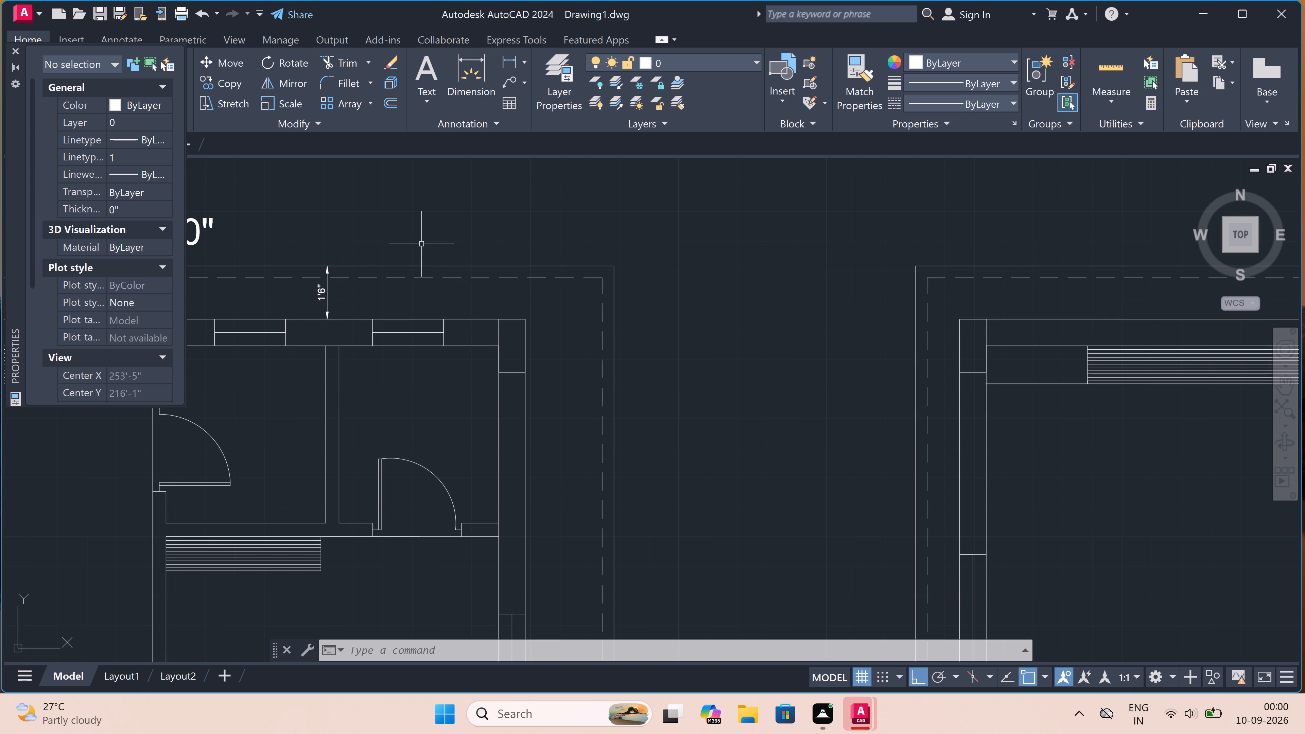
Add a horizontal linear dimension from the left plan's right wall outer face to its right outer boundary line, above the window.
scroll(429, 244, down, 3)
scroll(449, 311, up, 3)
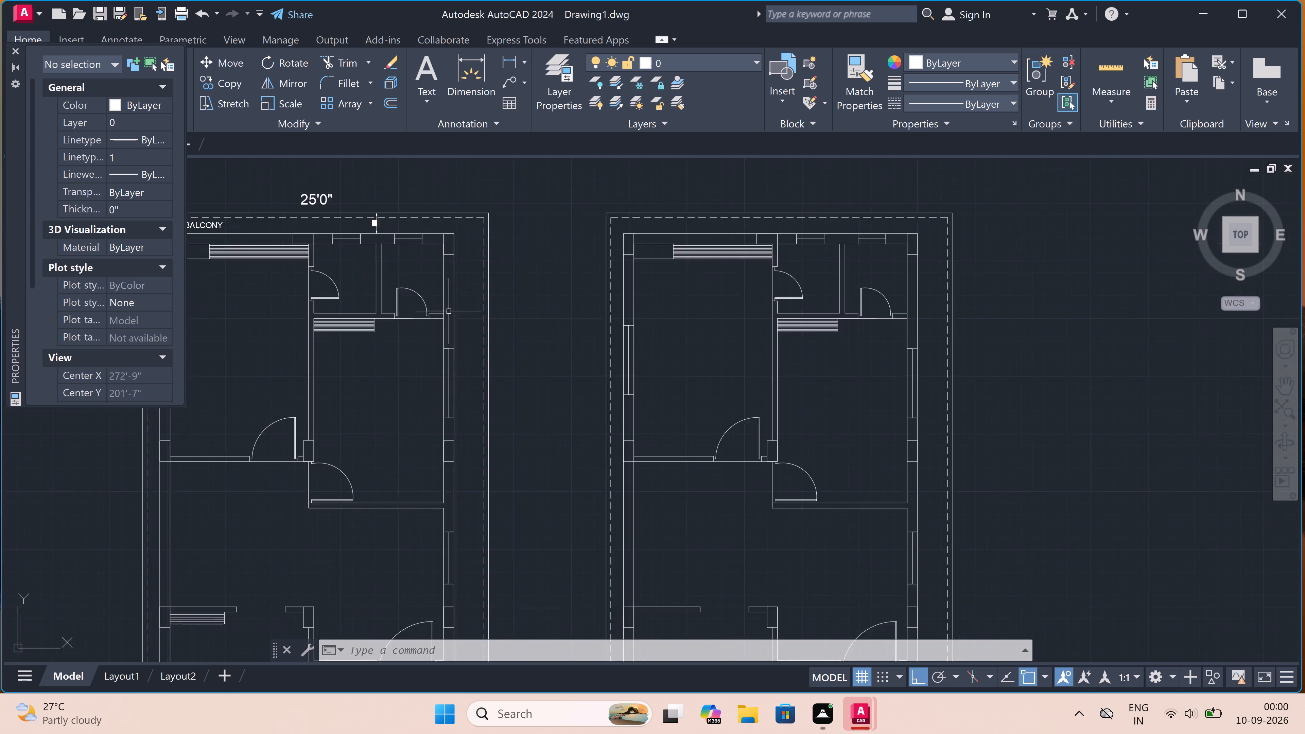
scroll(523, 285, up, 1)
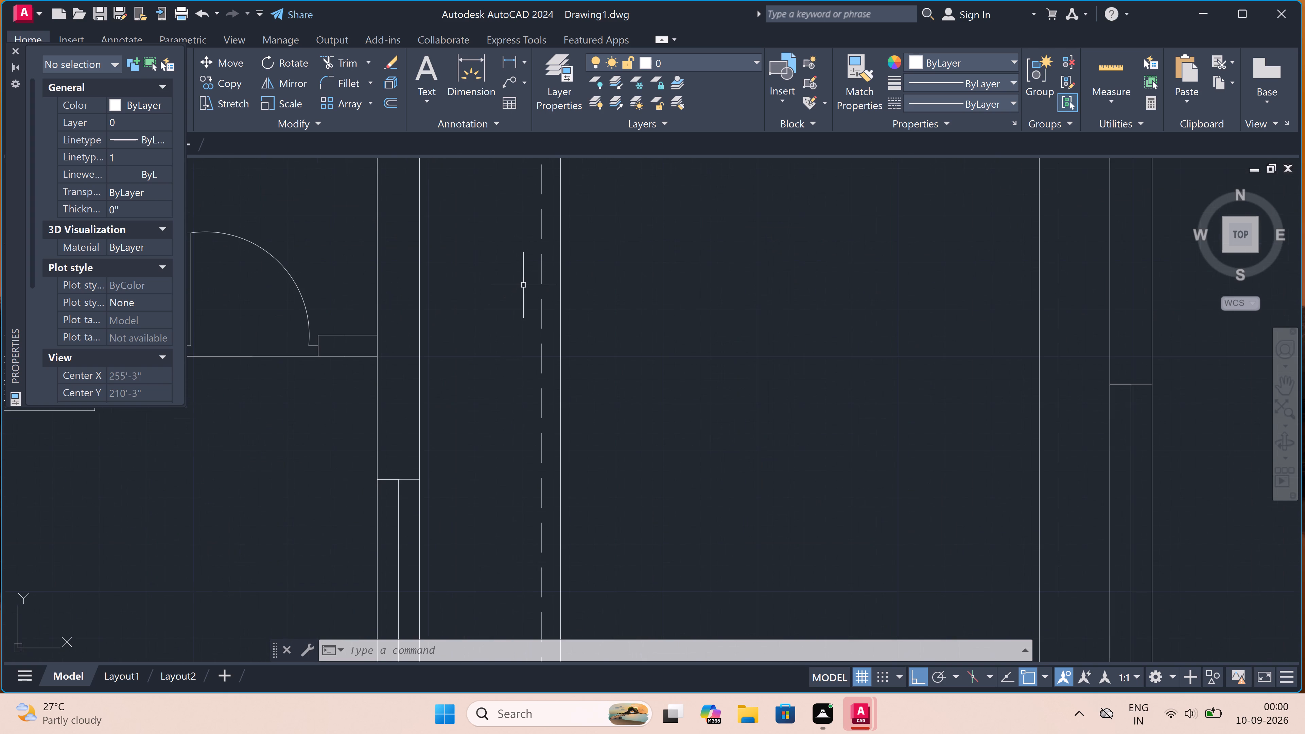
click(521, 57)
click(521, 77)
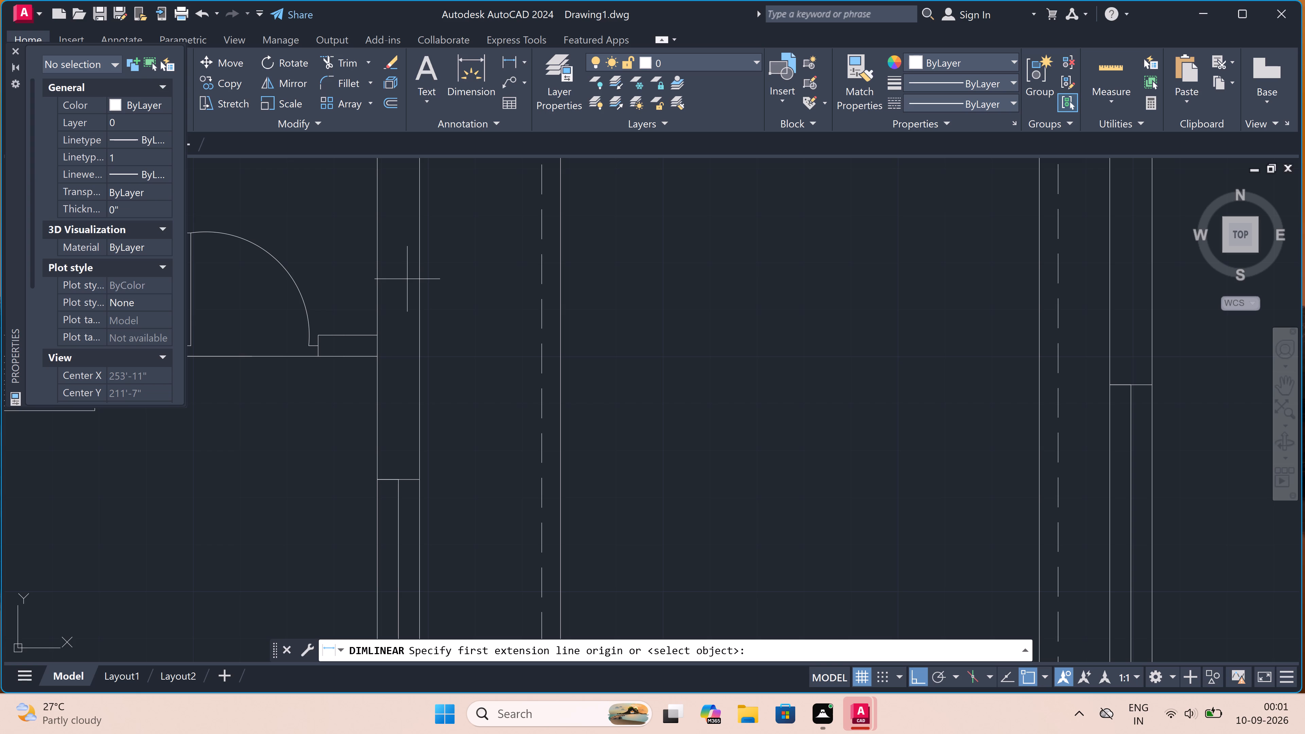
double_click(421, 299)
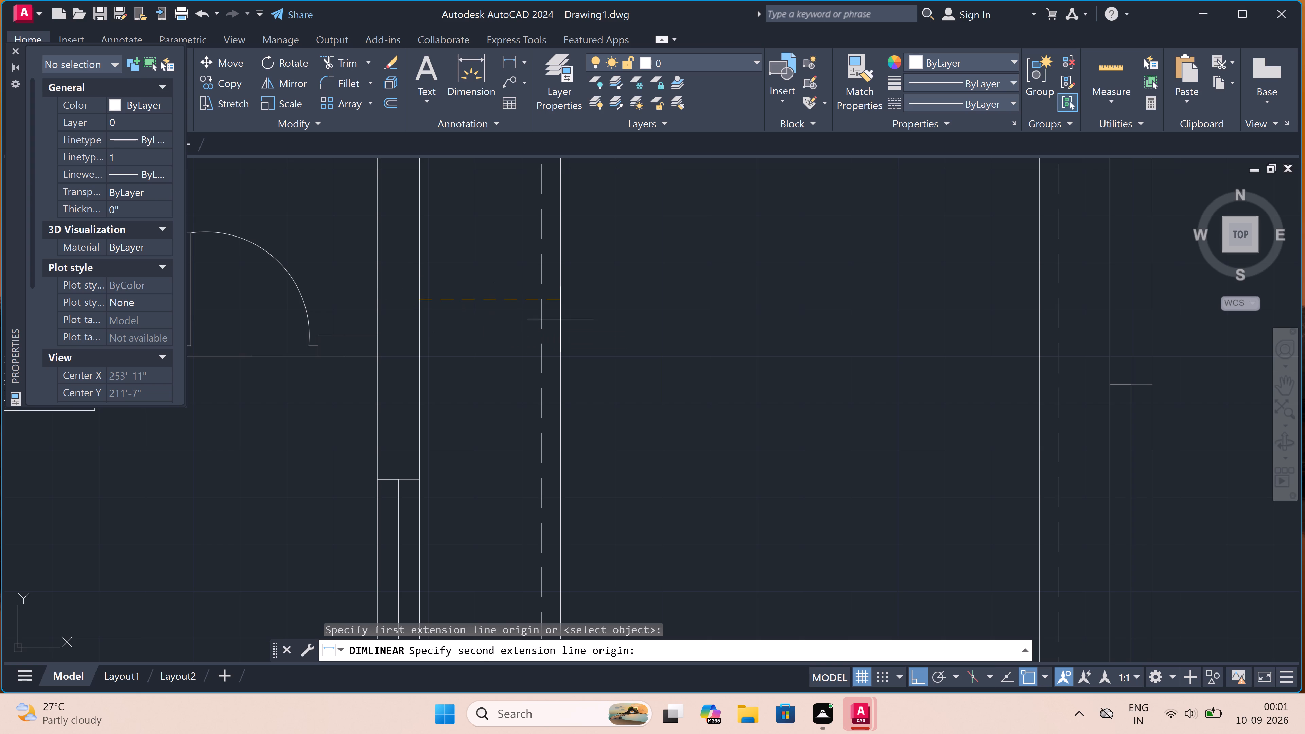
click(561, 302)
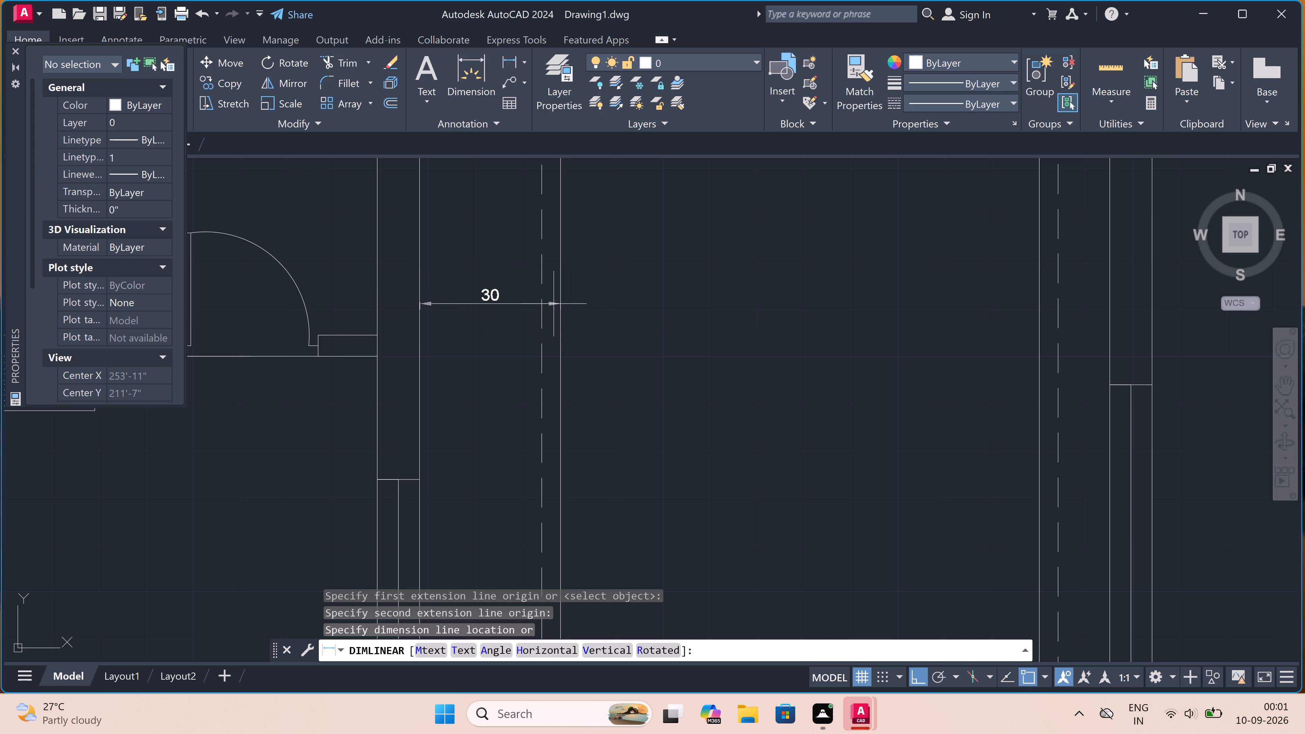
click(540, 305)
Replace the text of the horizontal dimension beside the left plan's right wall with 2'6".
scroll(462, 292, up, 3)
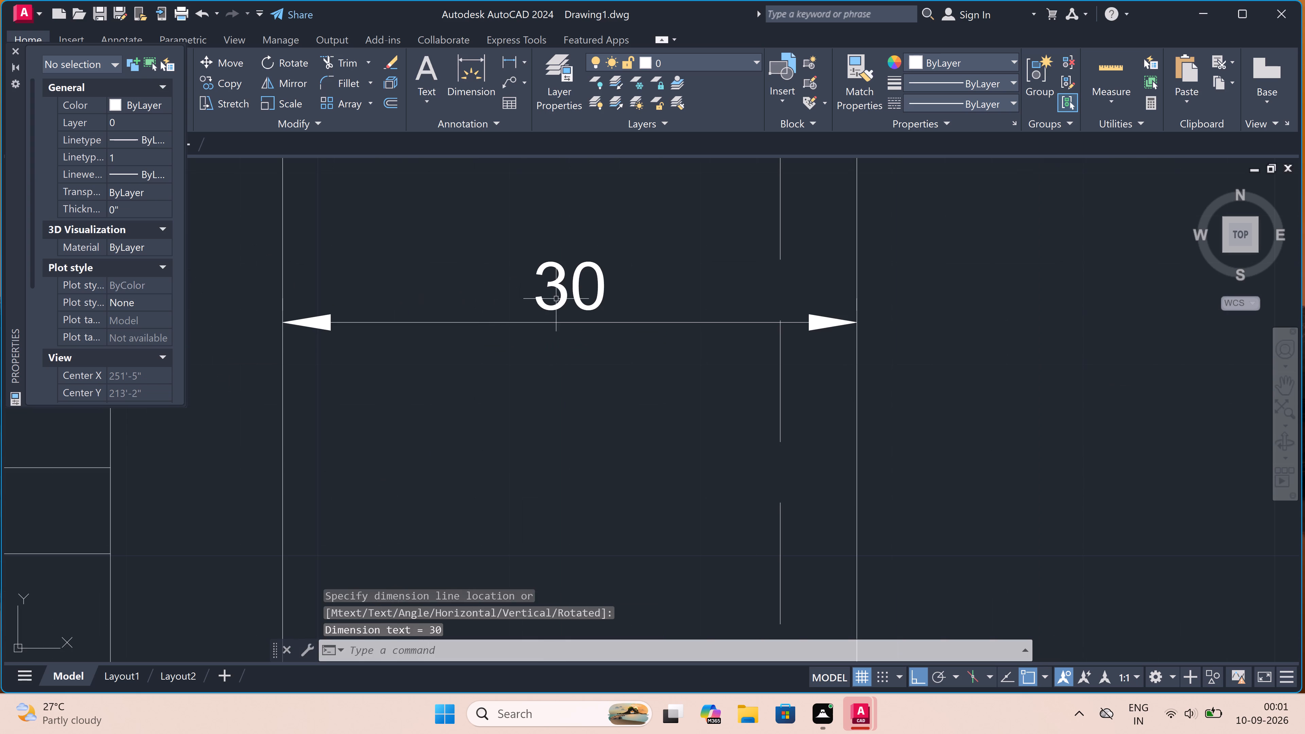
double_click(565, 282)
click(563, 281)
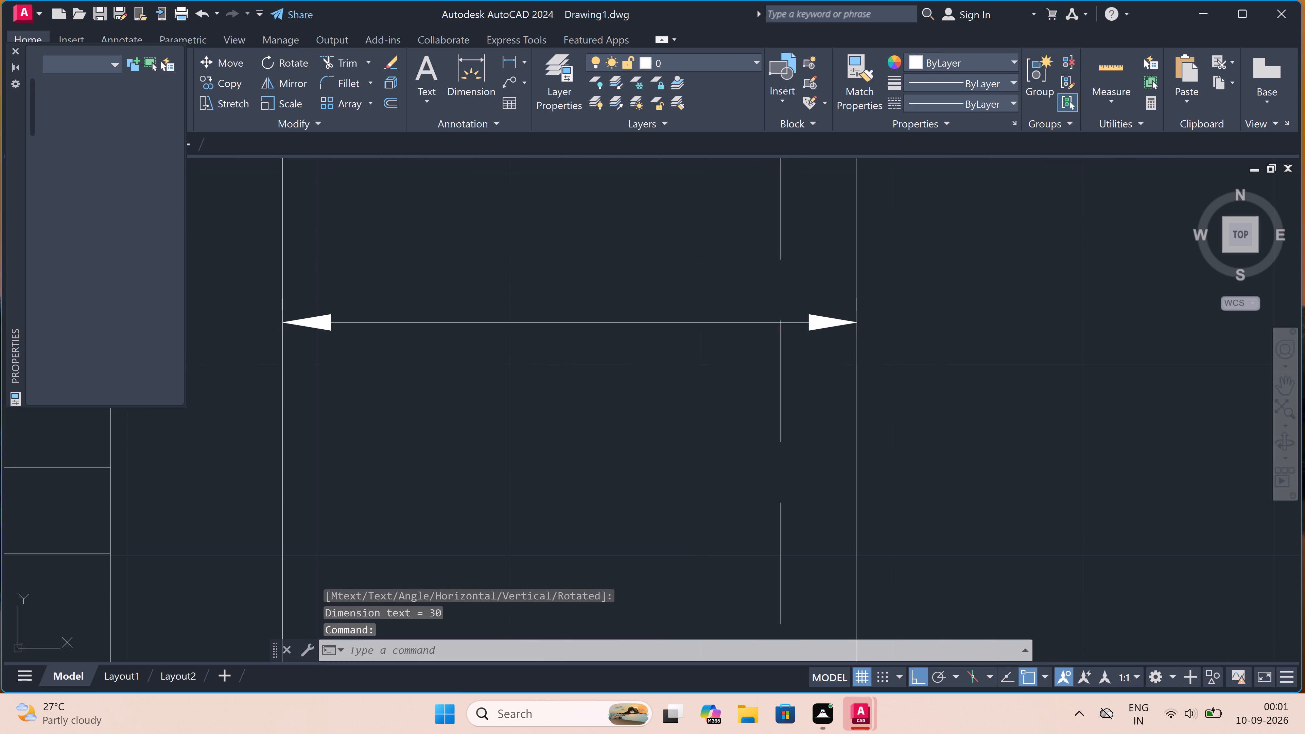
click(563, 281)
key(BackSpace)
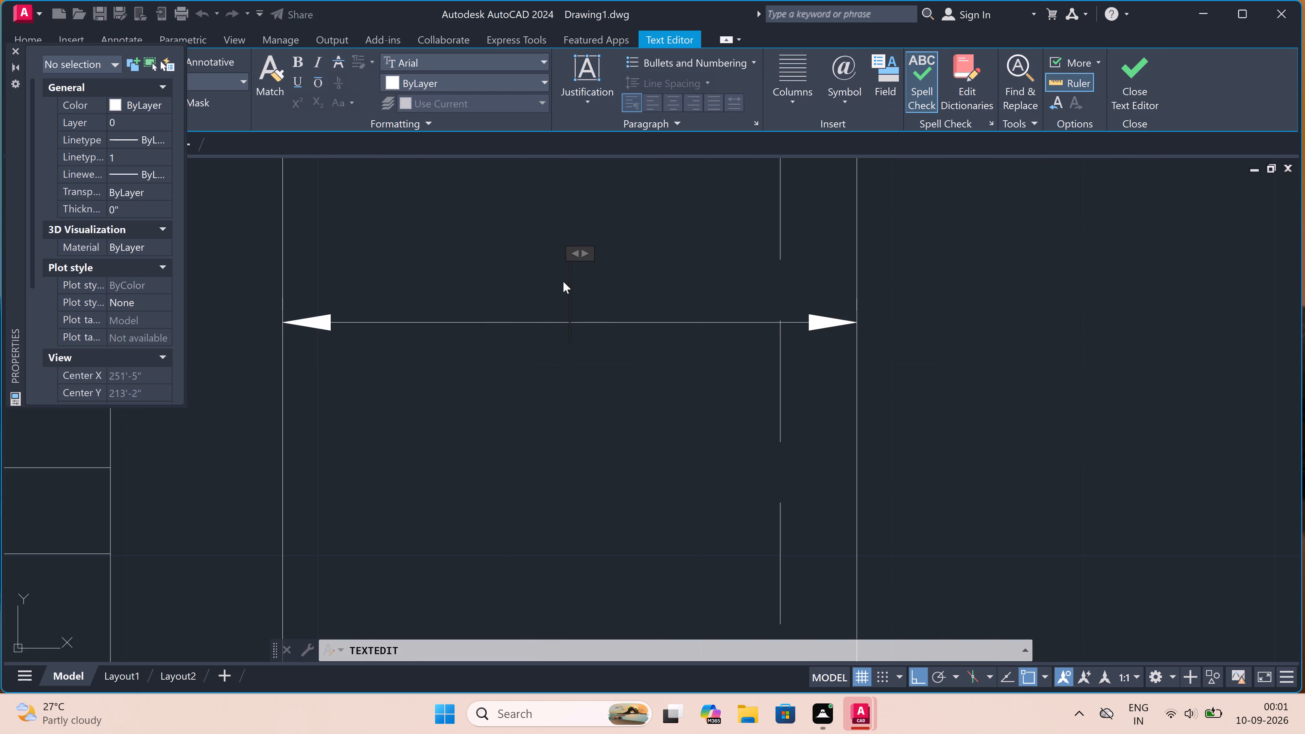
key(2)
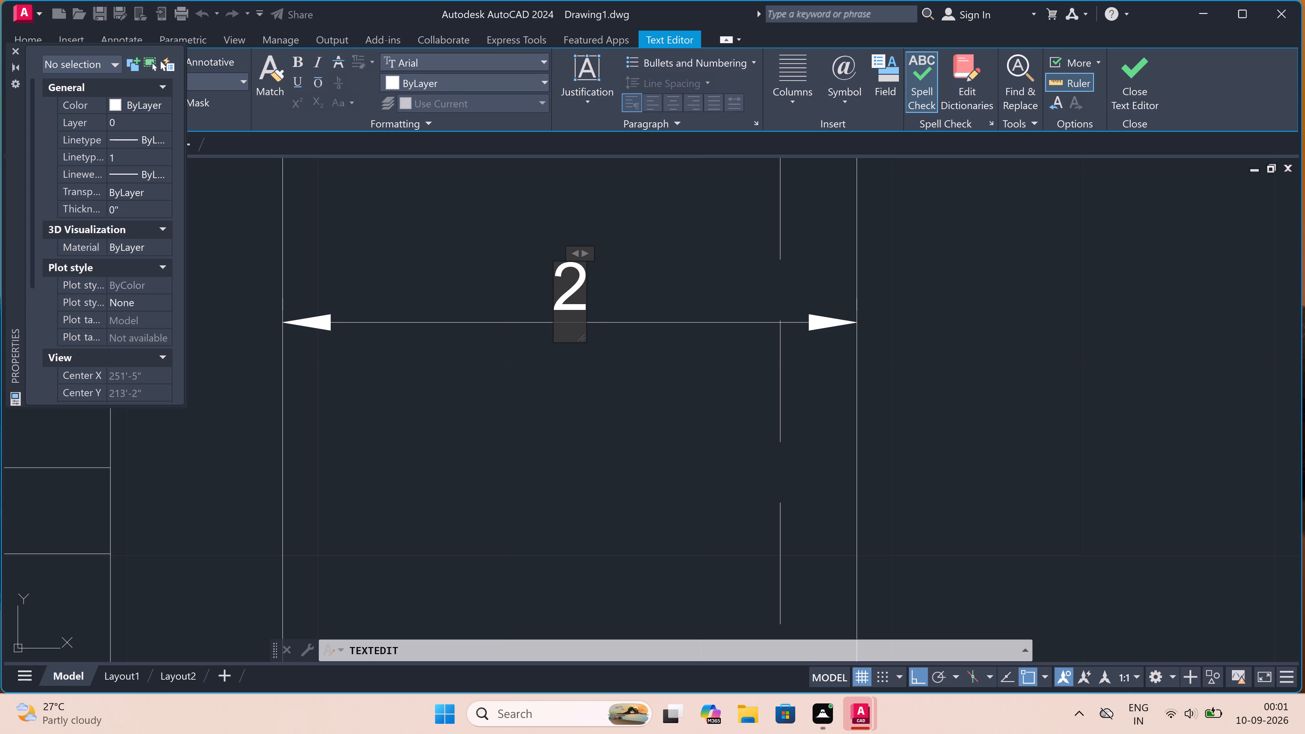
text('6)
key(shift+quotedbl)
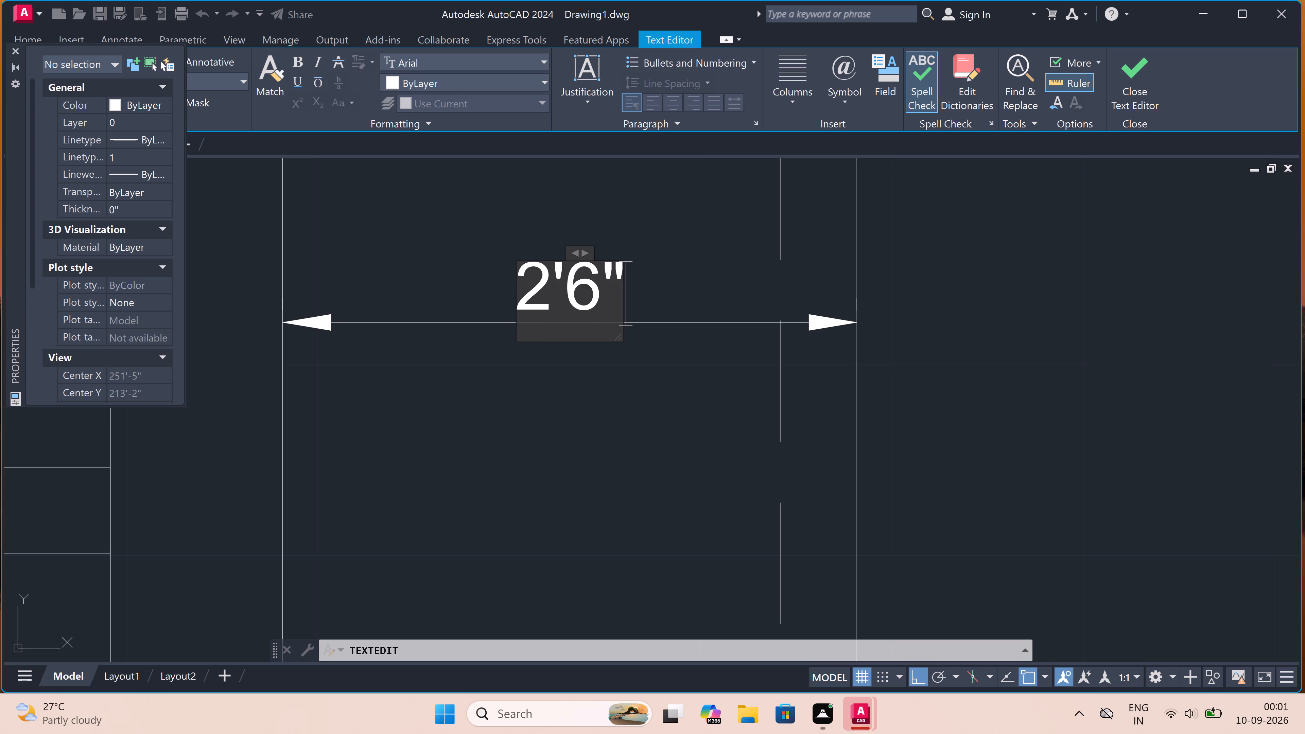
click(466, 248)
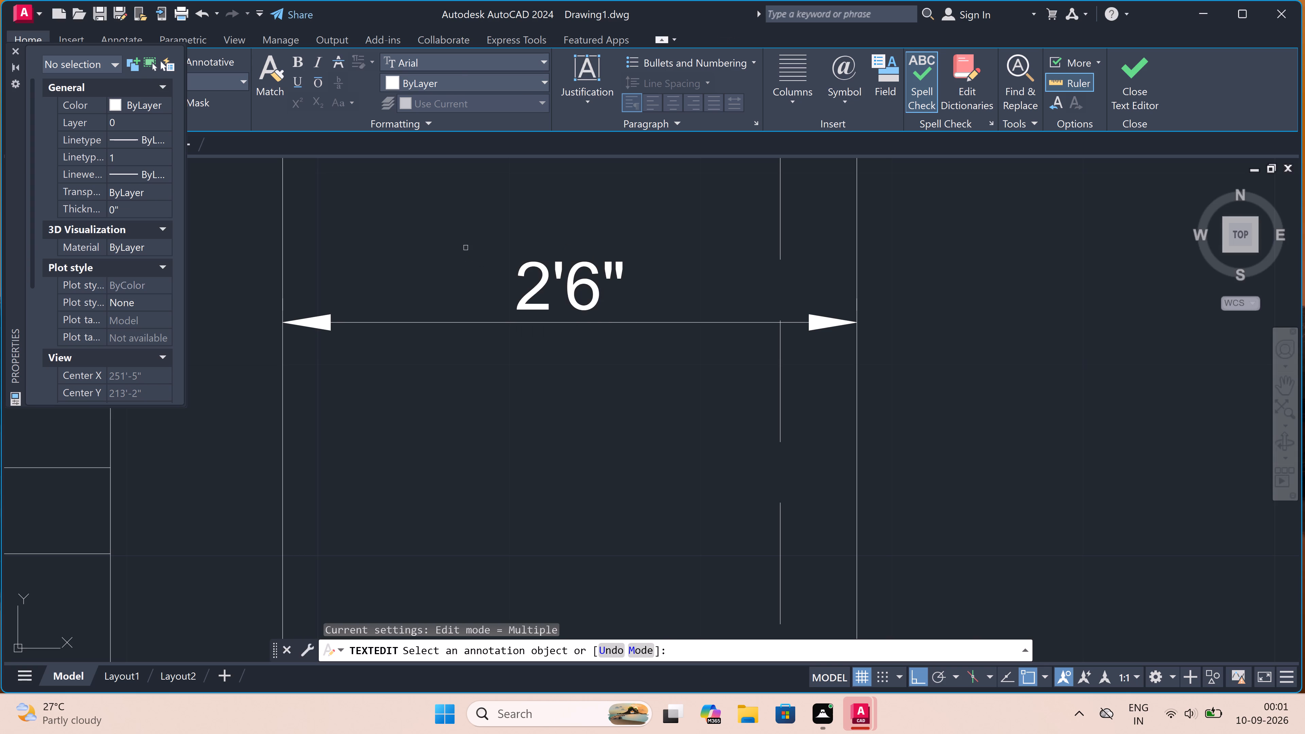
scroll(466, 248, down, 9)
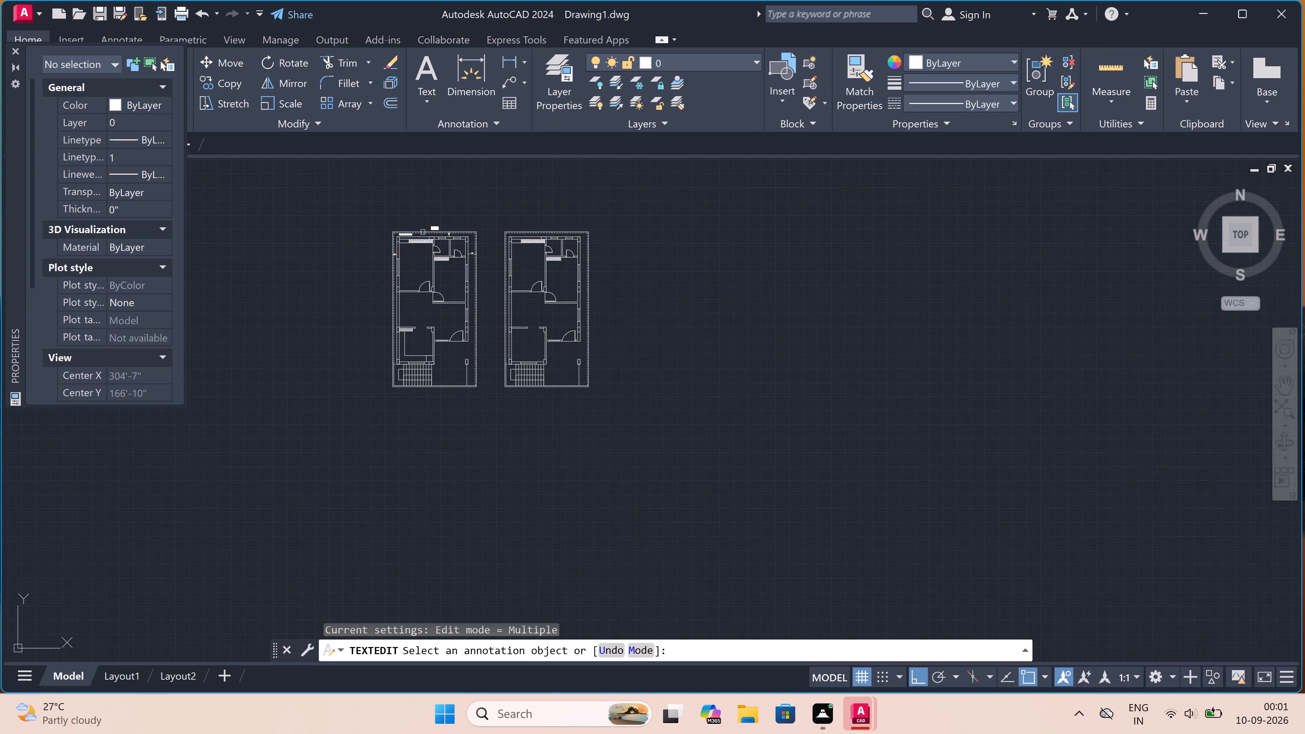
key(Escape)
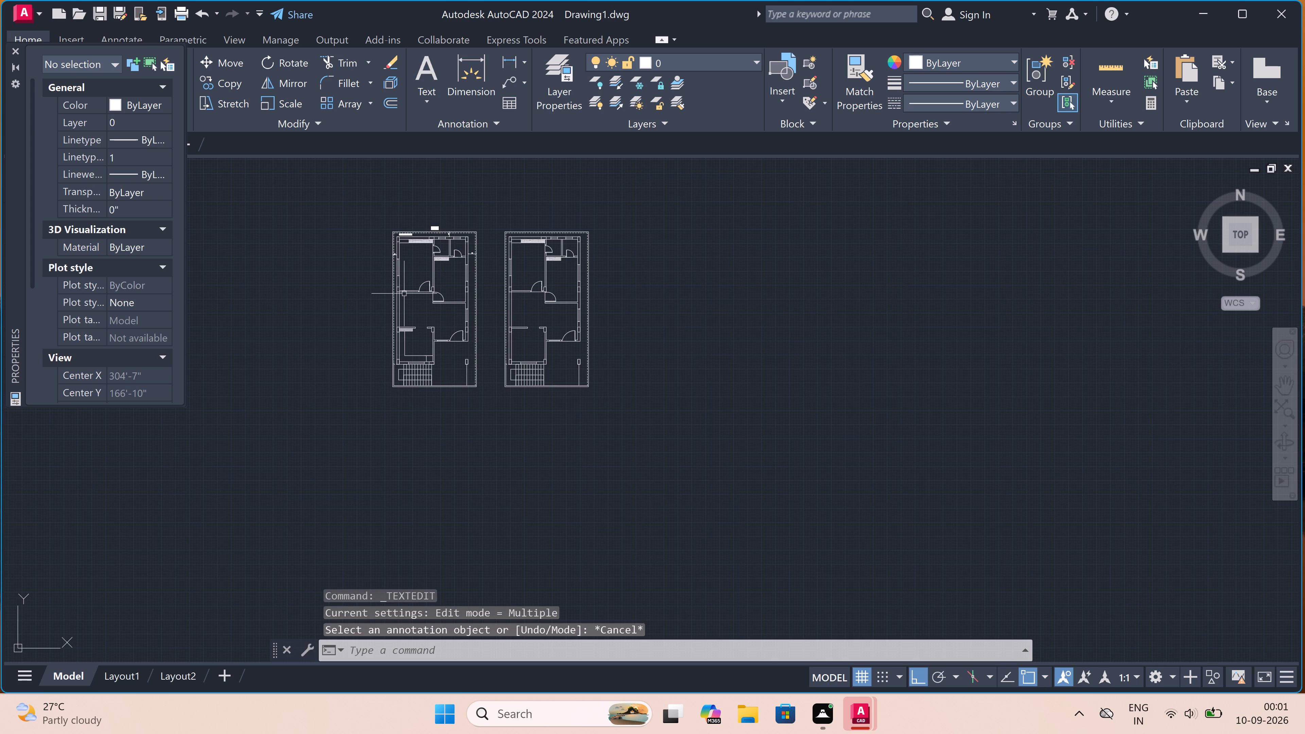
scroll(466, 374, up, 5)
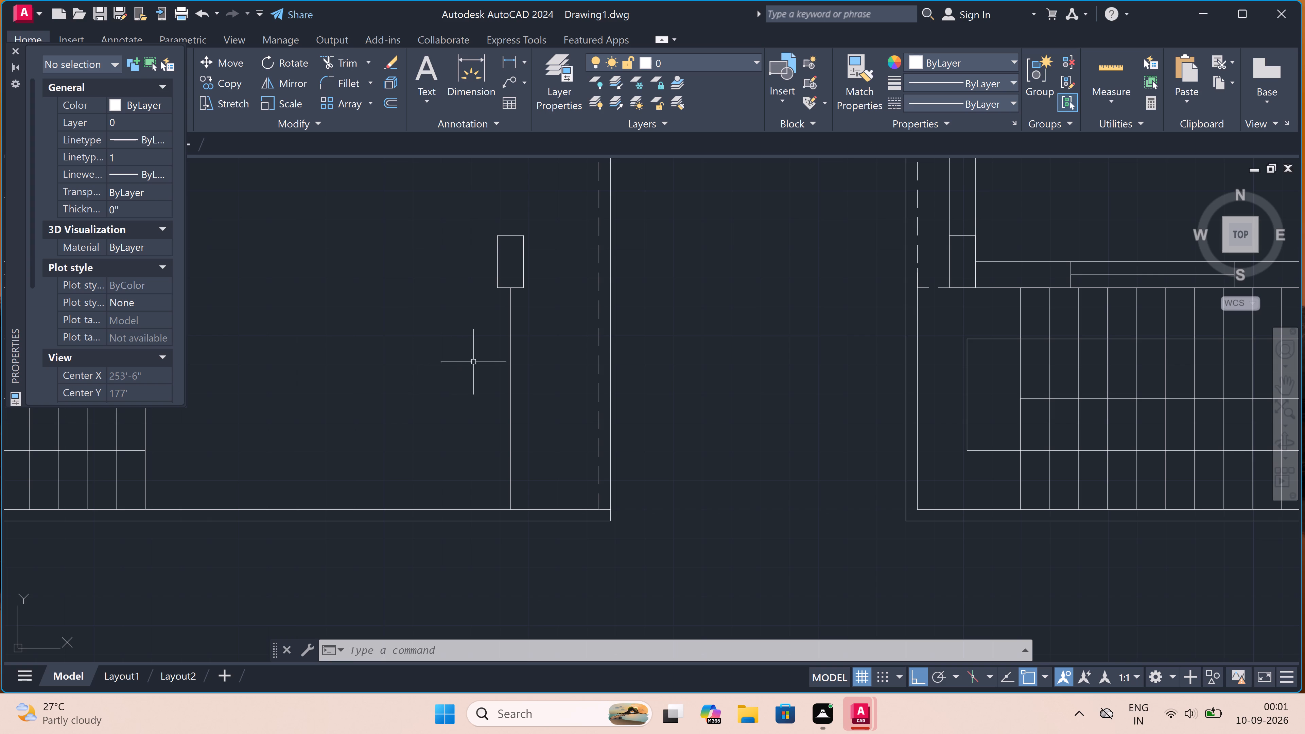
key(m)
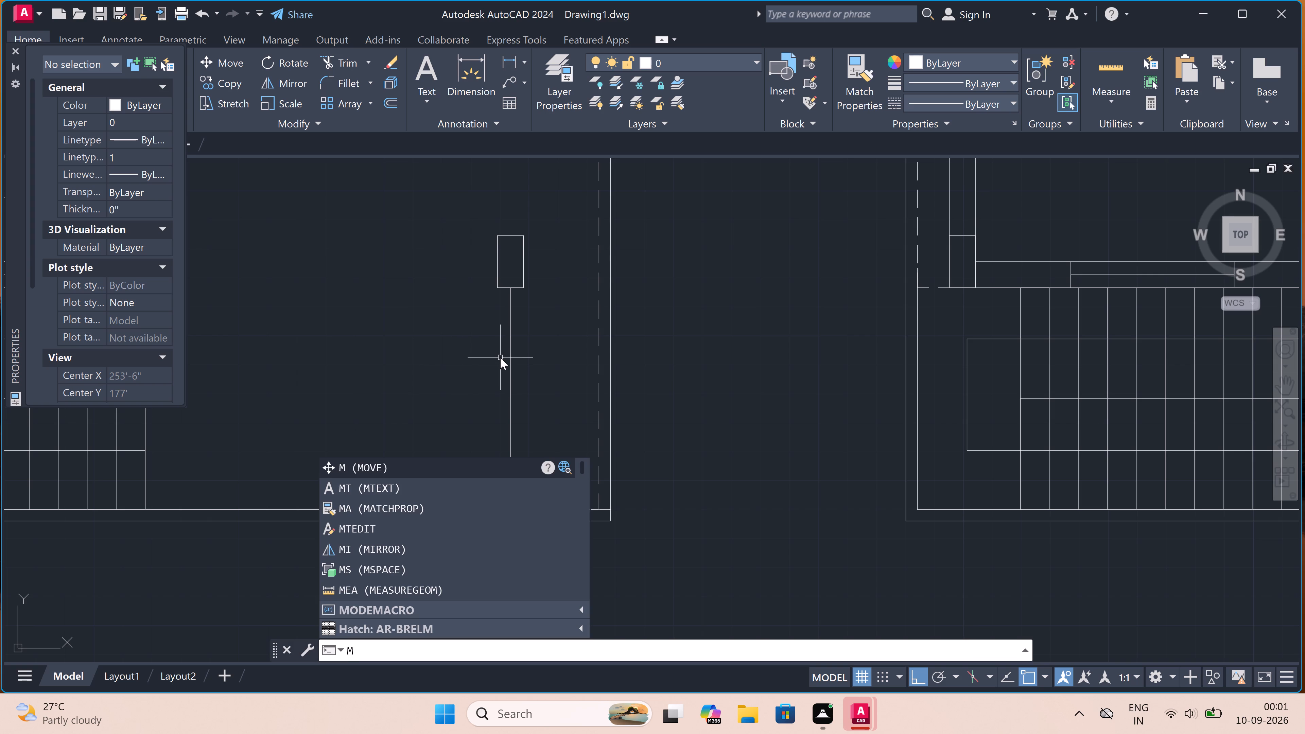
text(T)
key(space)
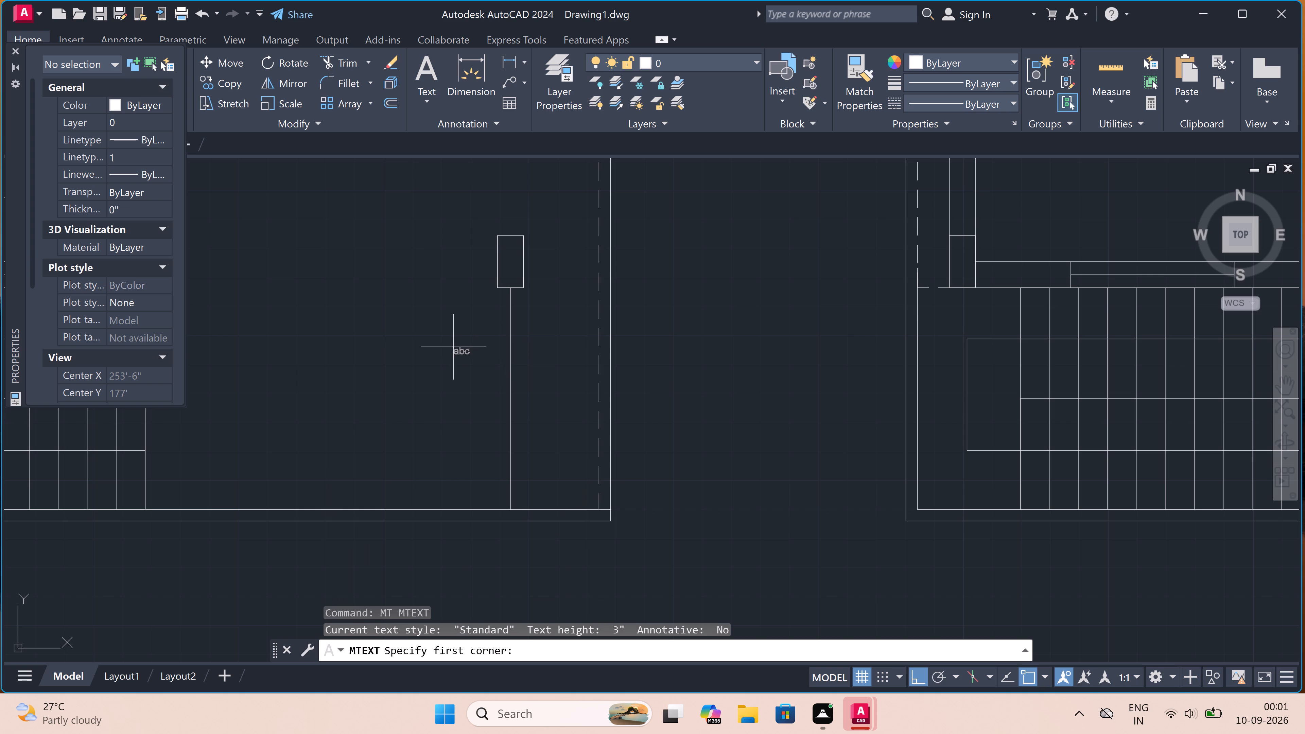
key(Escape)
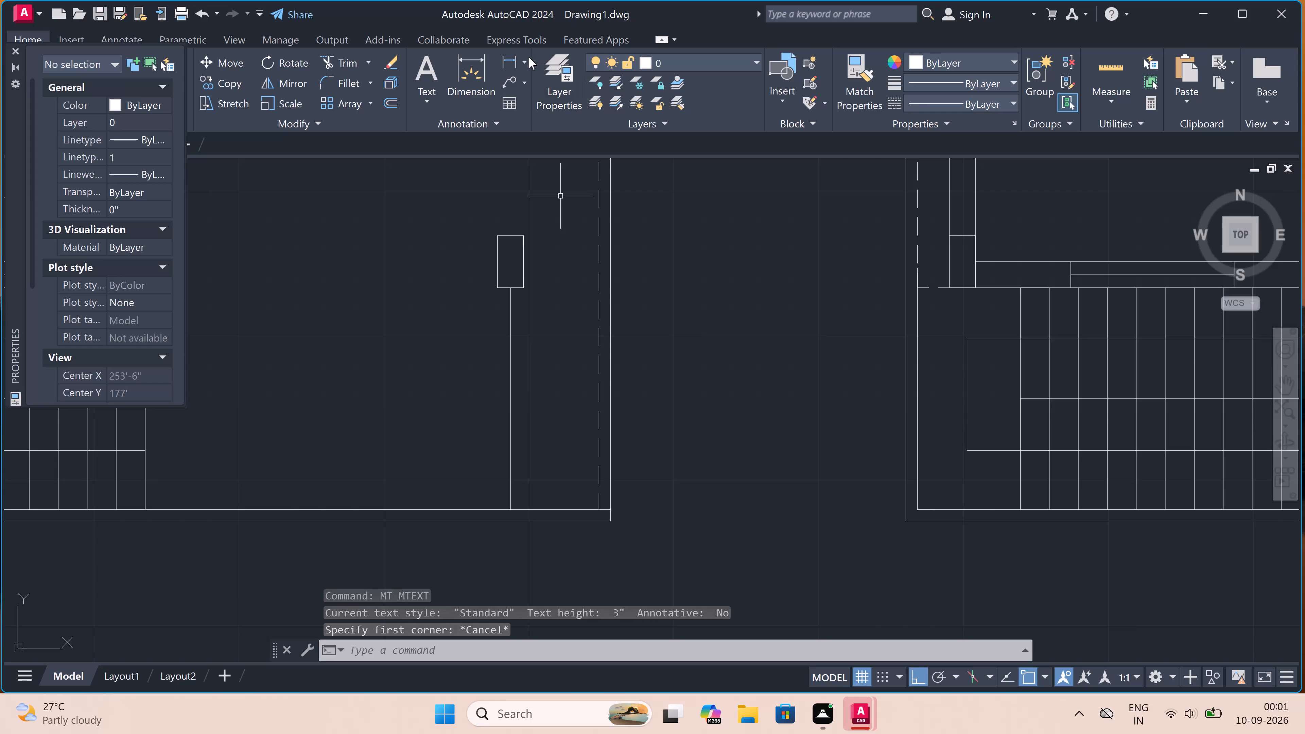
Add a vertical linear dimension from the bottom of the left plan's lower-right column to the inner line of the bottom boundary.
click(520, 61)
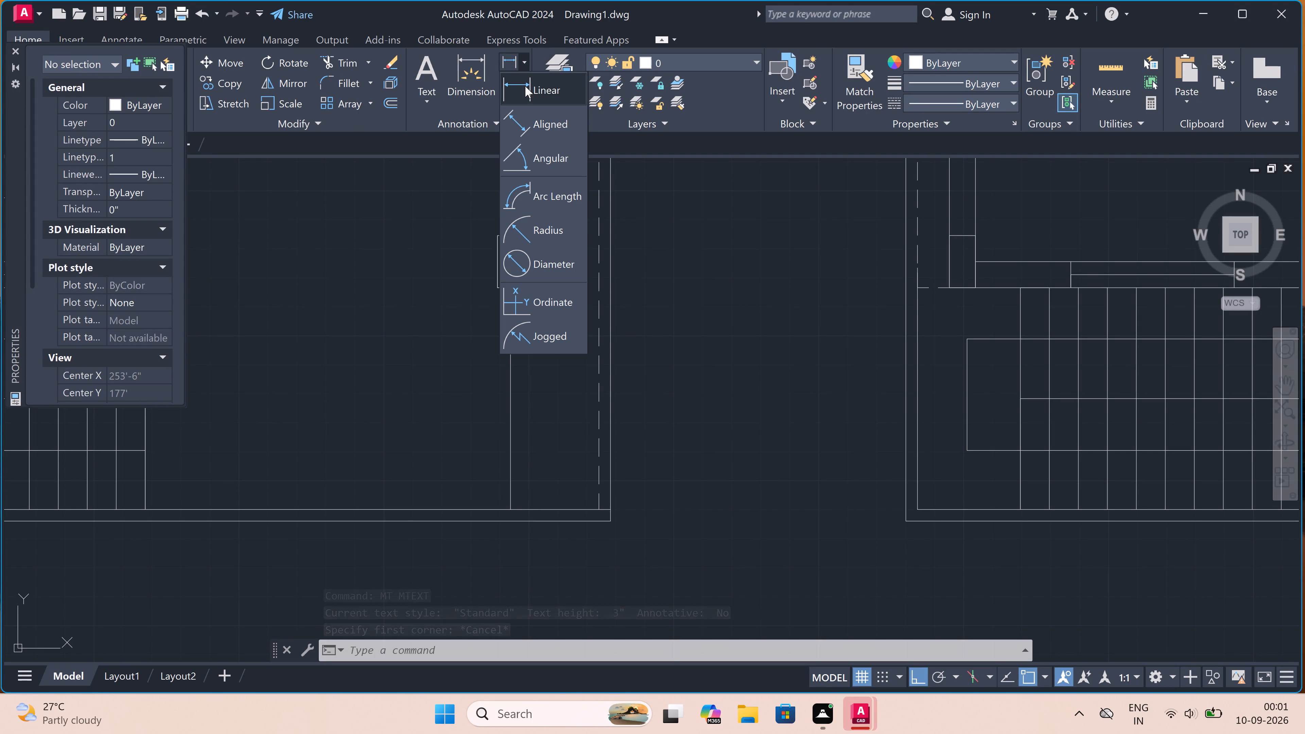
click(525, 84)
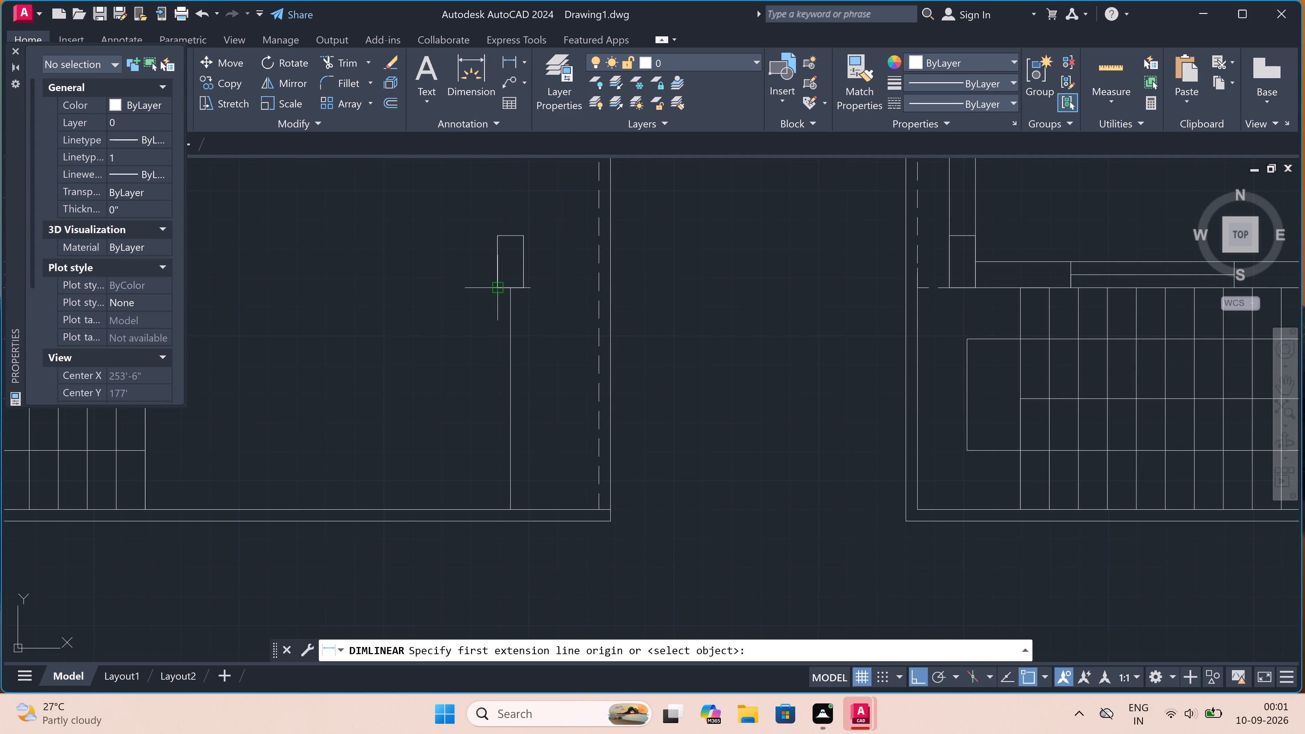
click(497, 285)
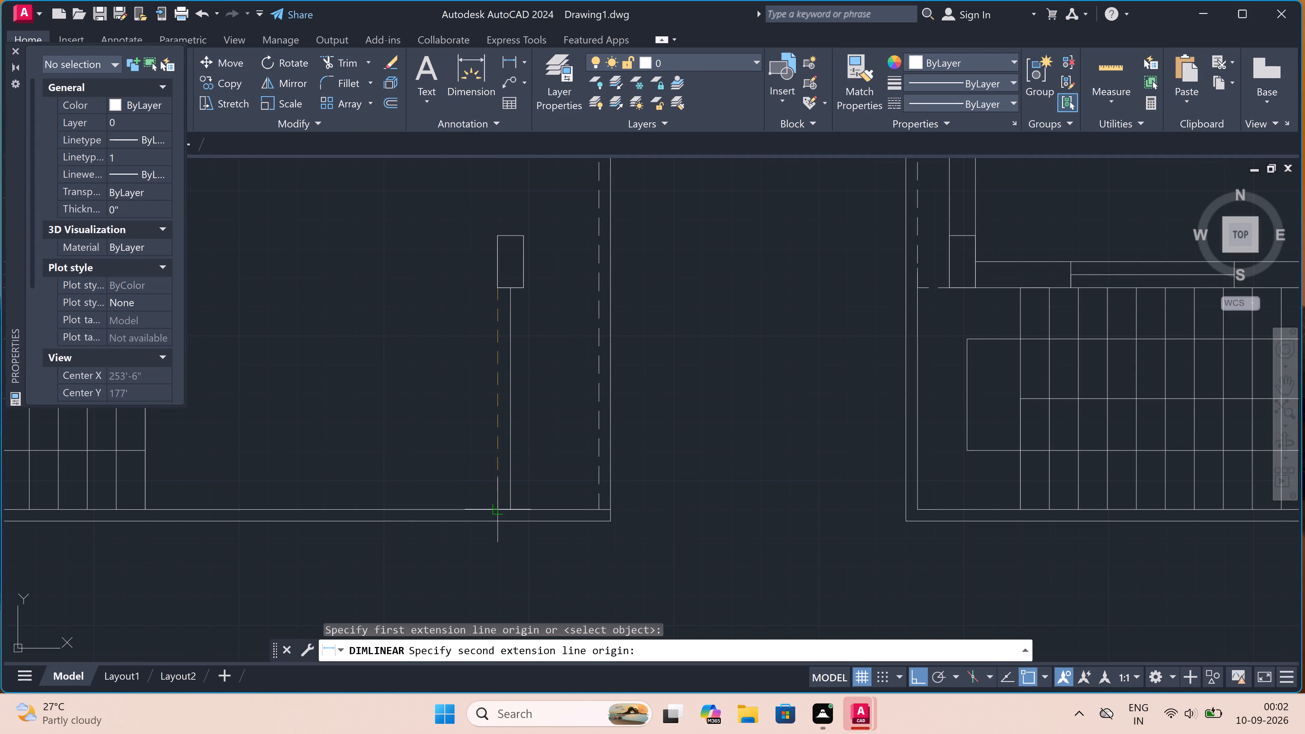
click(495, 507)
click(416, 487)
Replace the text of the vertical dimension below the left plan's lower-right column with 6'4.5".
scroll(404, 420, up, 3)
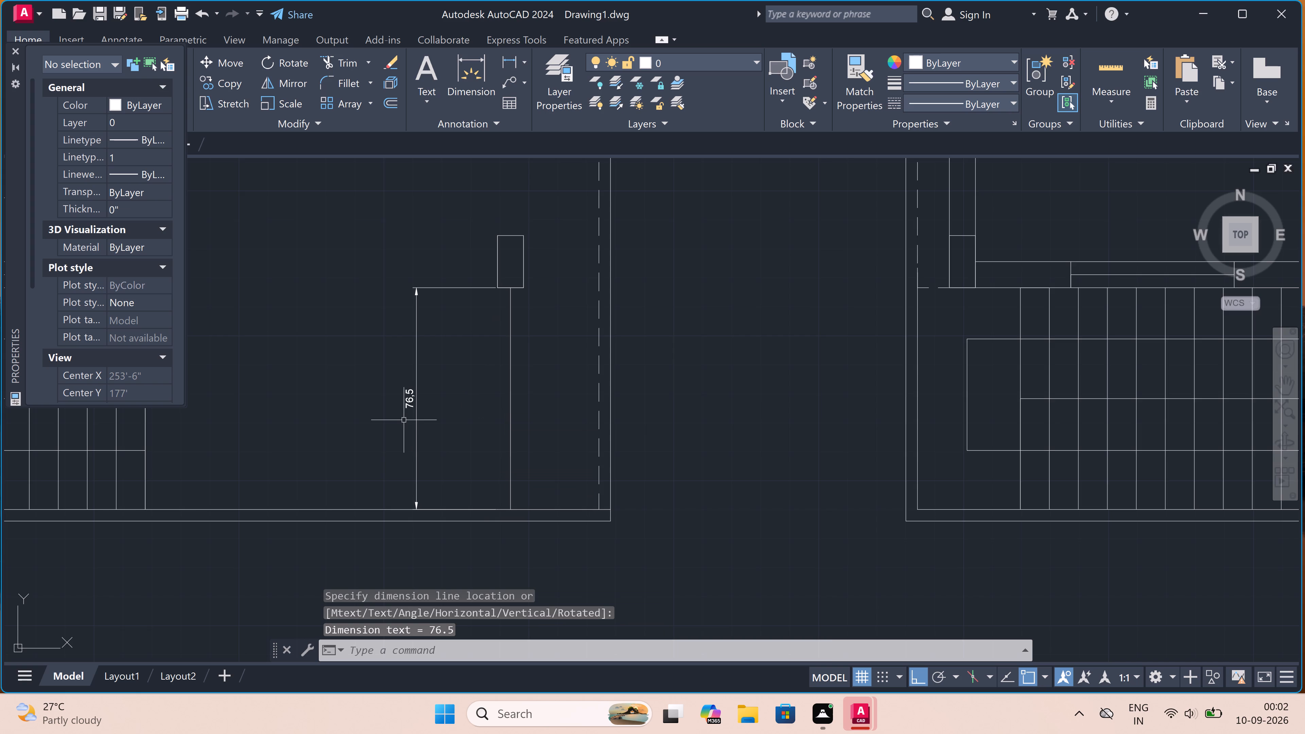
triple_click(412, 348)
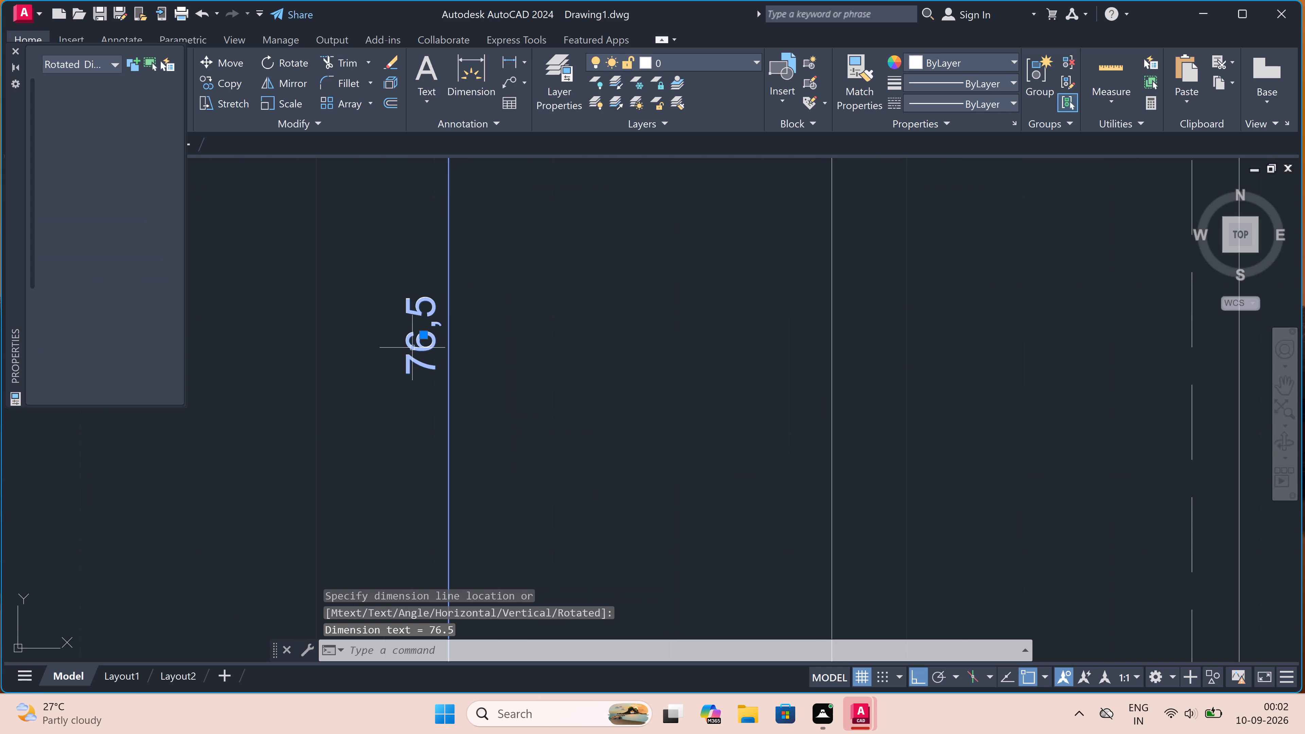
click(412, 348)
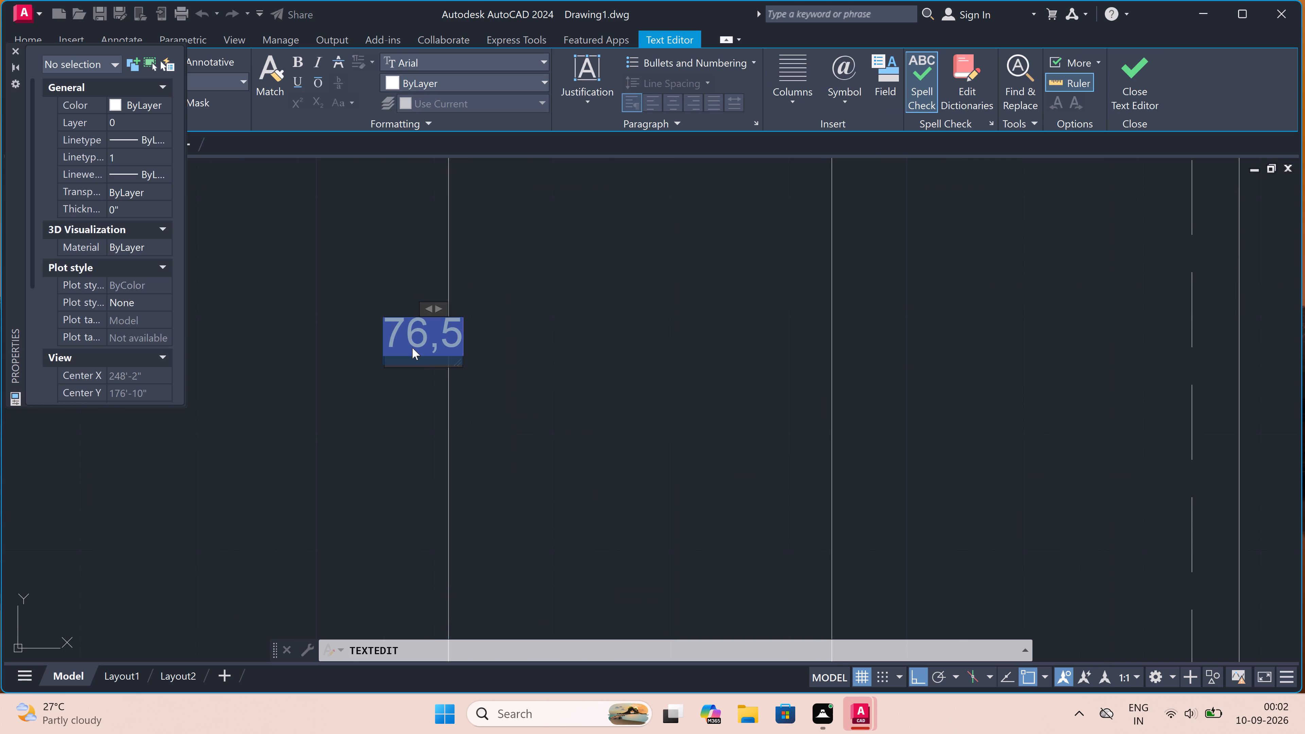
key(BackSpace)
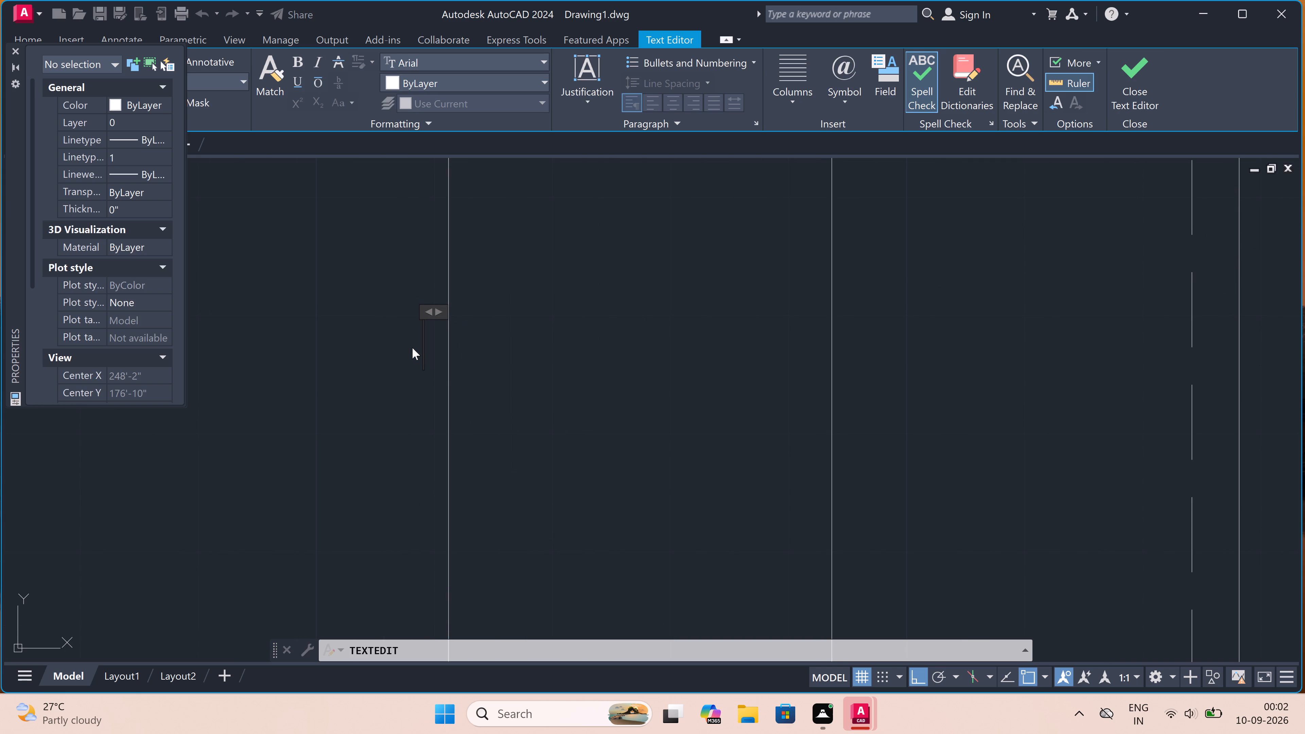
key(6)
key(apostrophe)
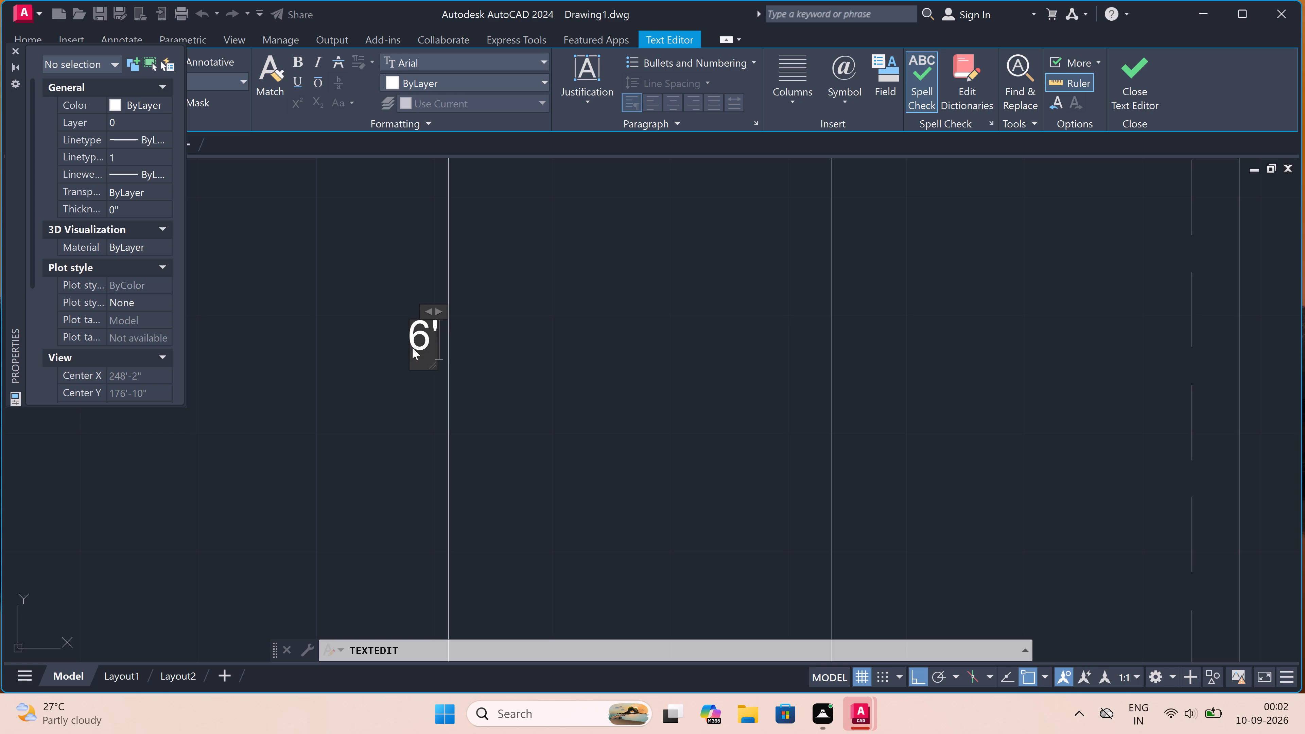
key(4)
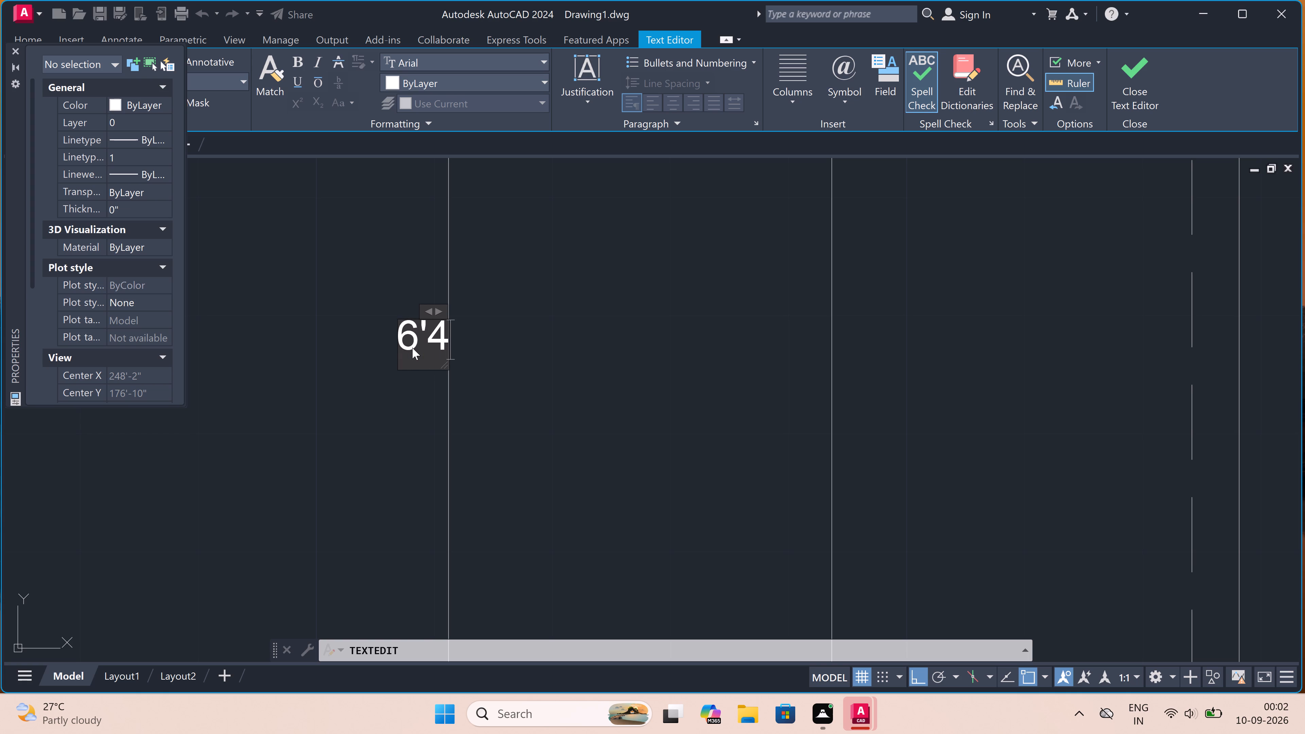
text(.5)
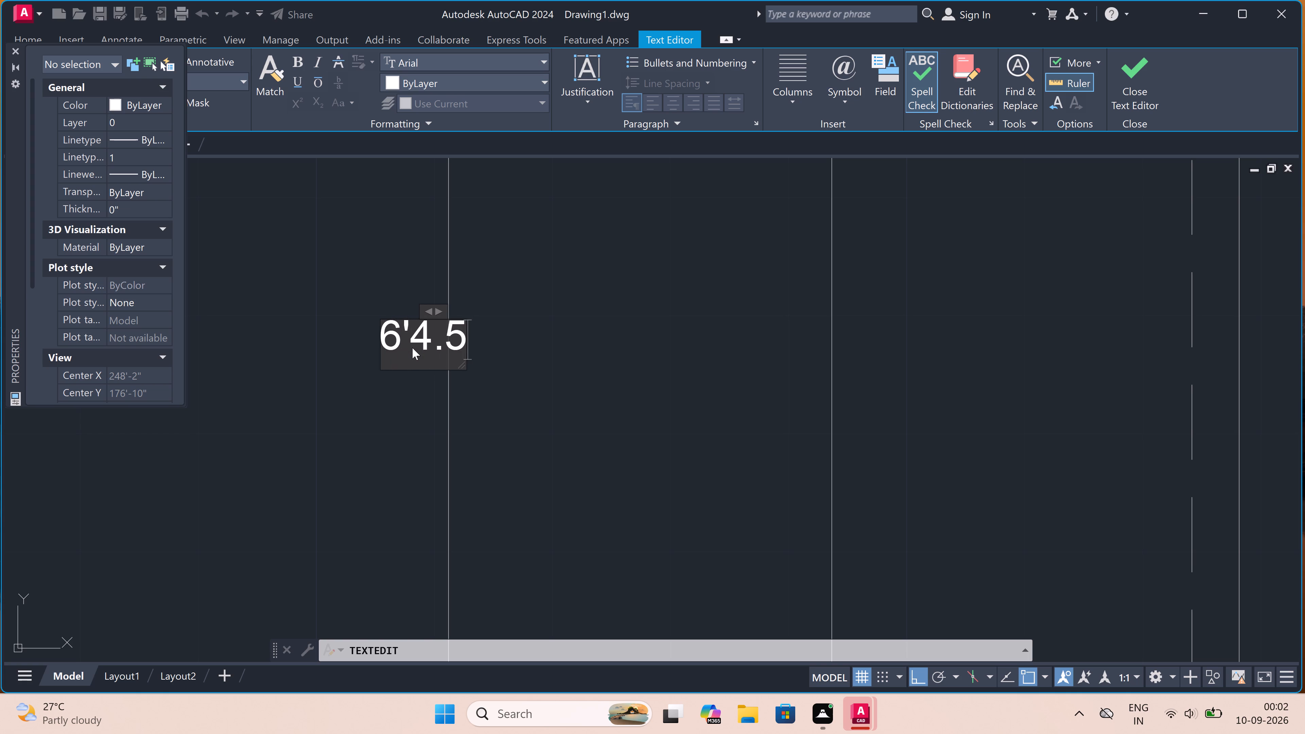
key(shift+quotedbl)
click(373, 287)
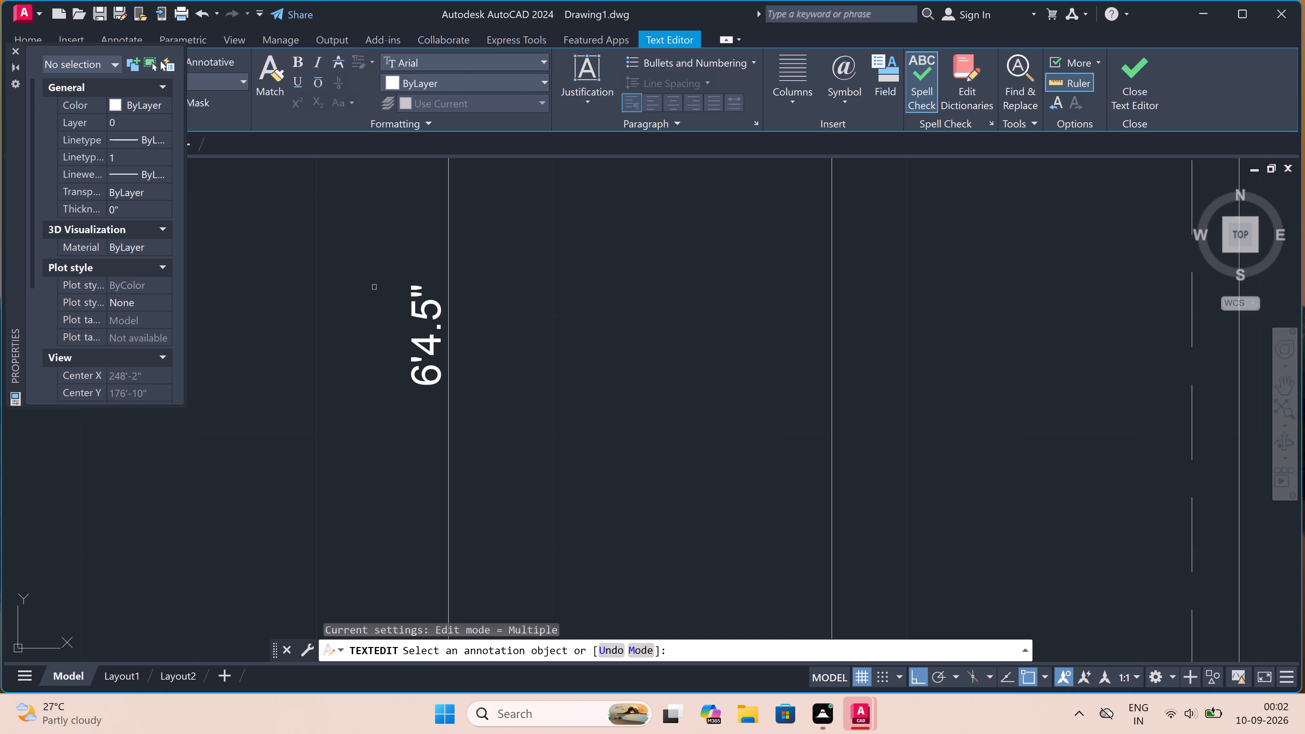
scroll(374, 287, down, 6)
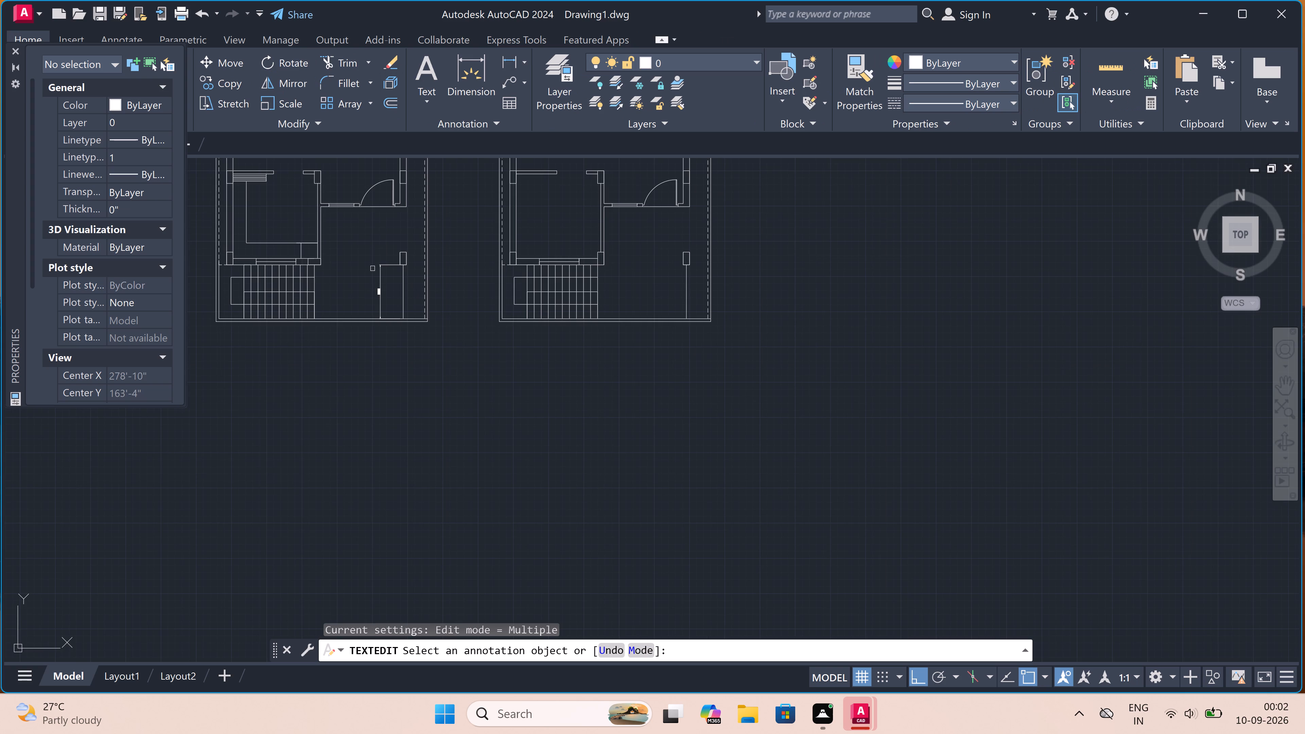
key(Escape)
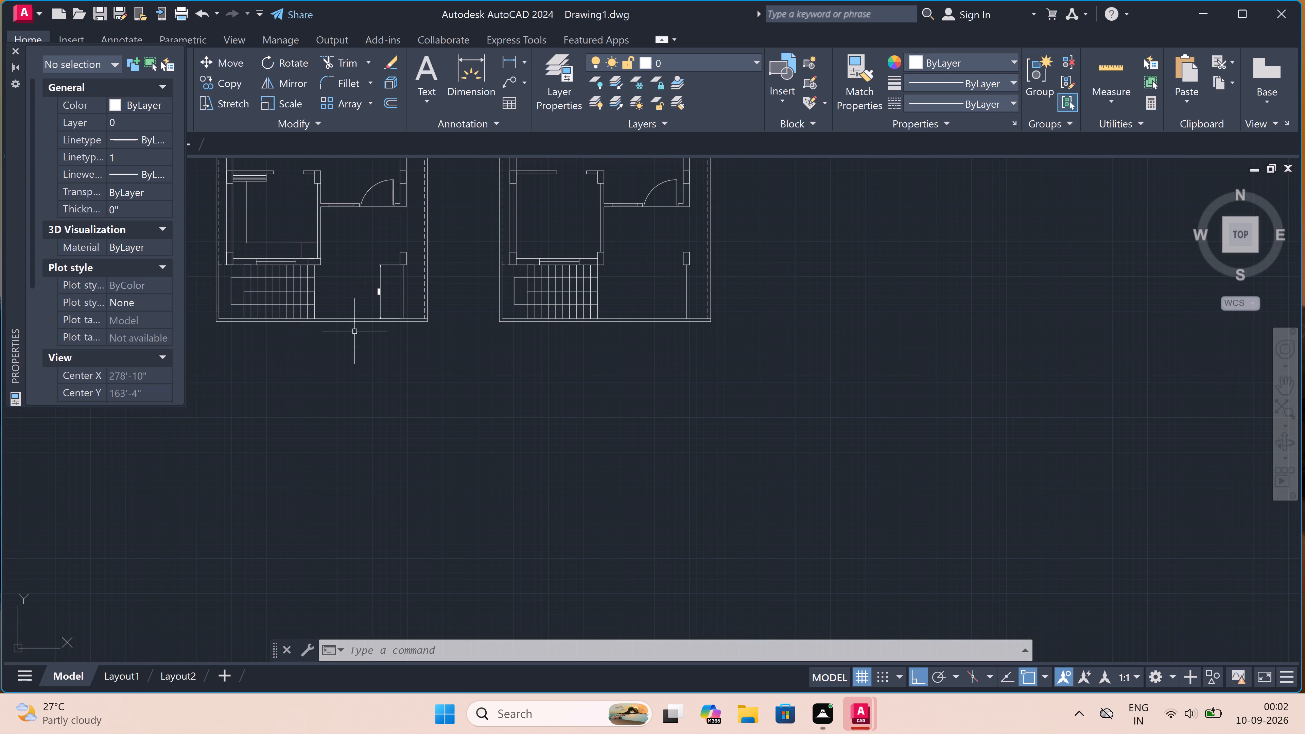
Add a multiline text label reading 46'0" just outside the left plan's left outer boundary line, about midway along its length.
scroll(346, 360, down, 2)
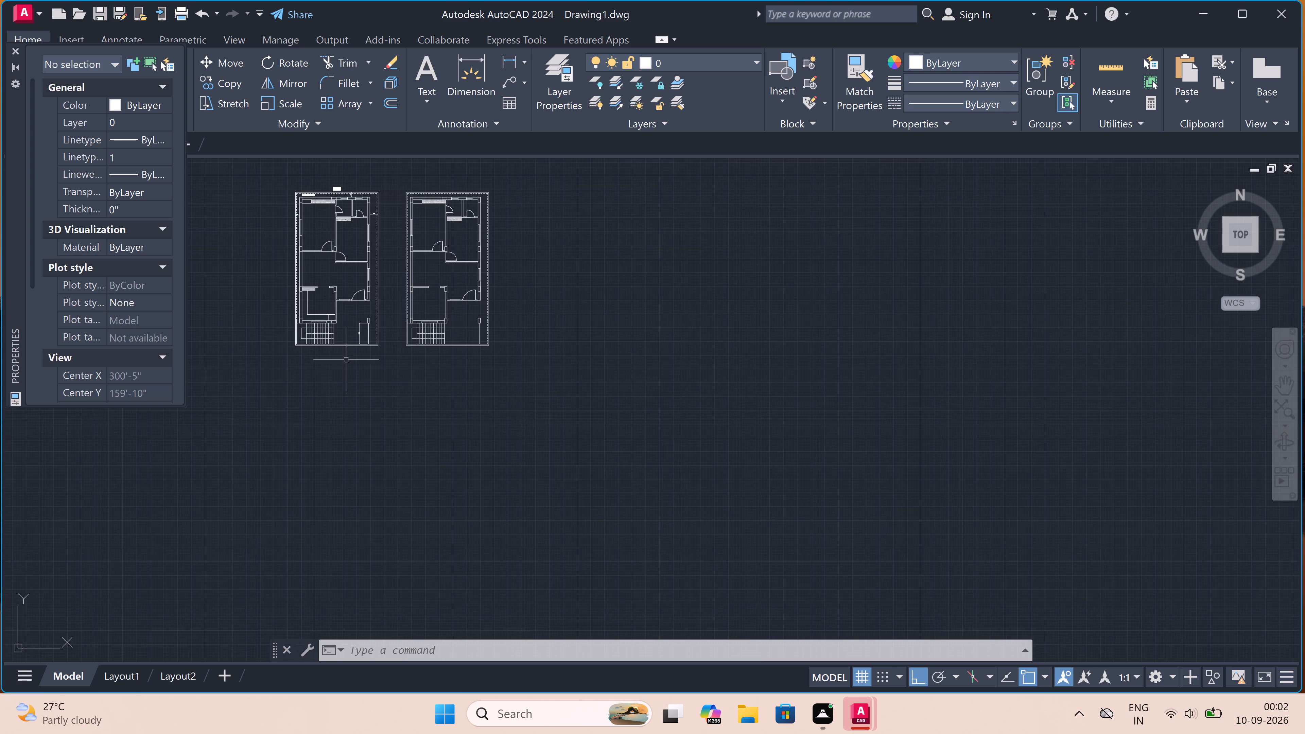
scroll(286, 270, up, 2)
scroll(286, 268, down, 3)
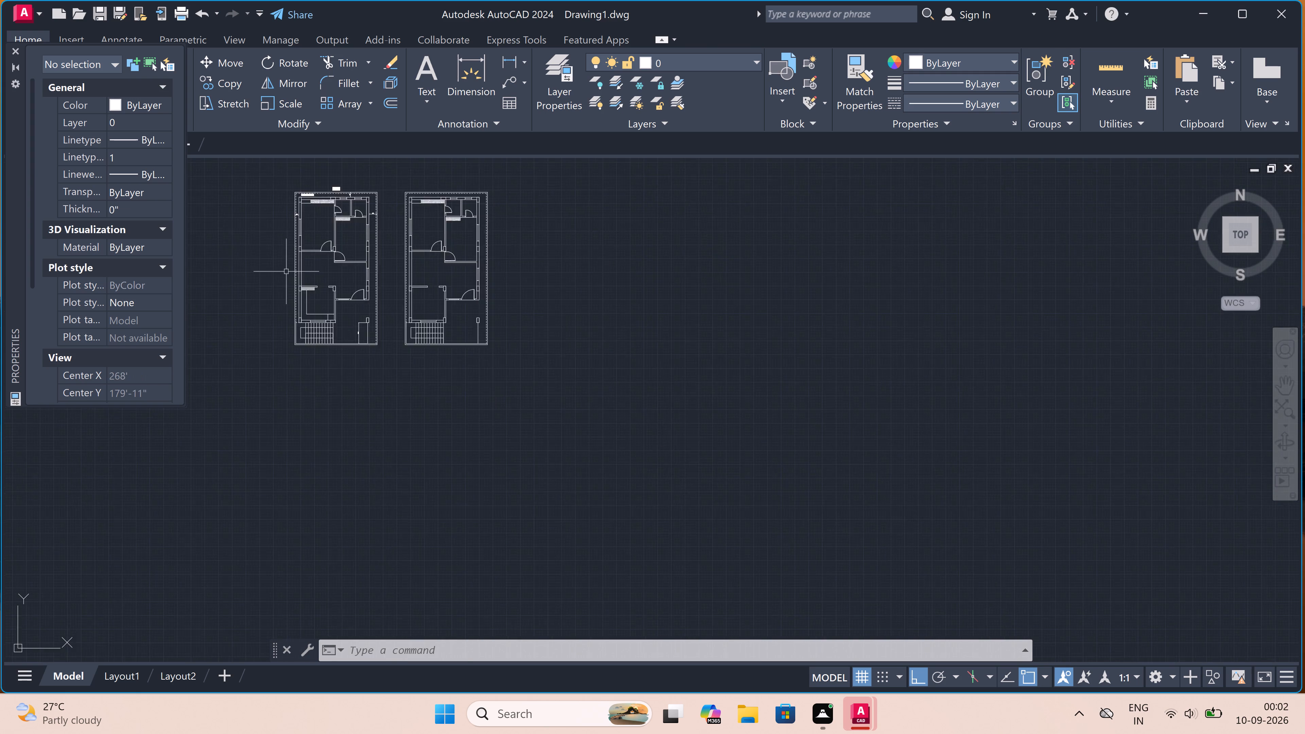
scroll(284, 243, up, 3)
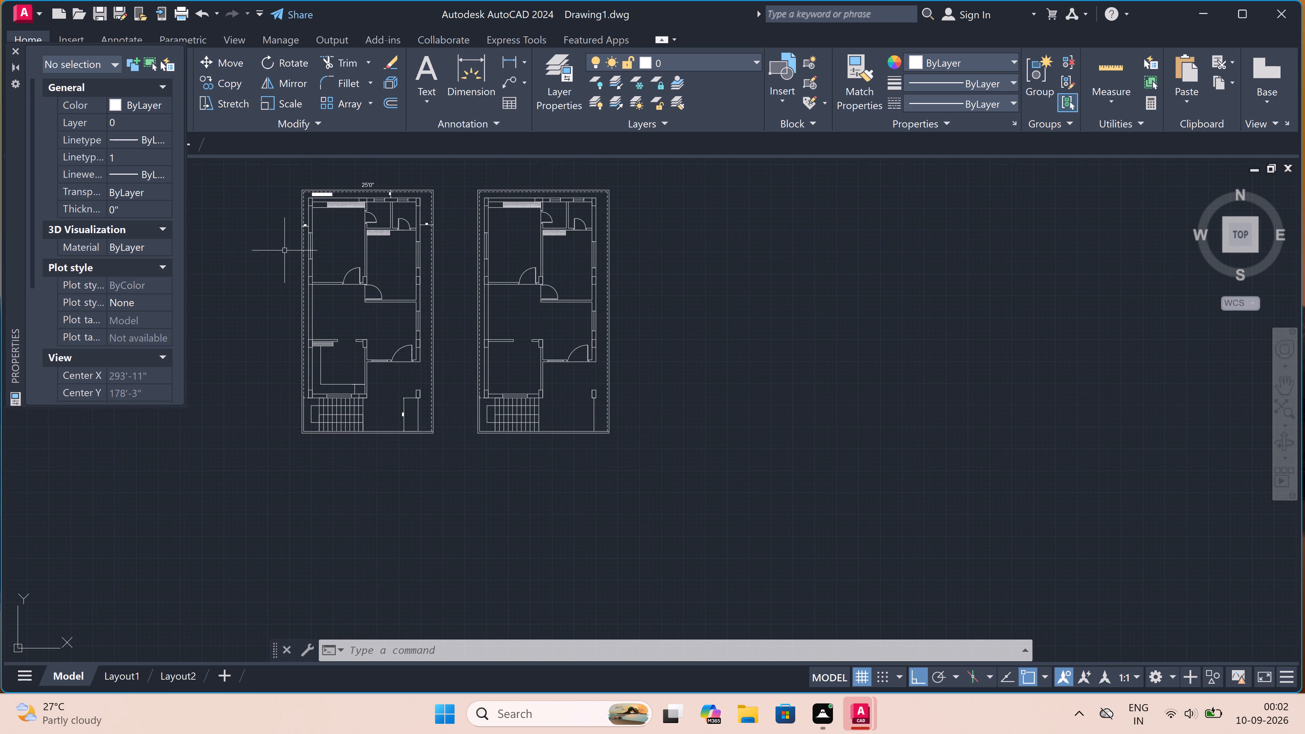
scroll(284, 252, down, 1)
scroll(291, 264, up, 1)
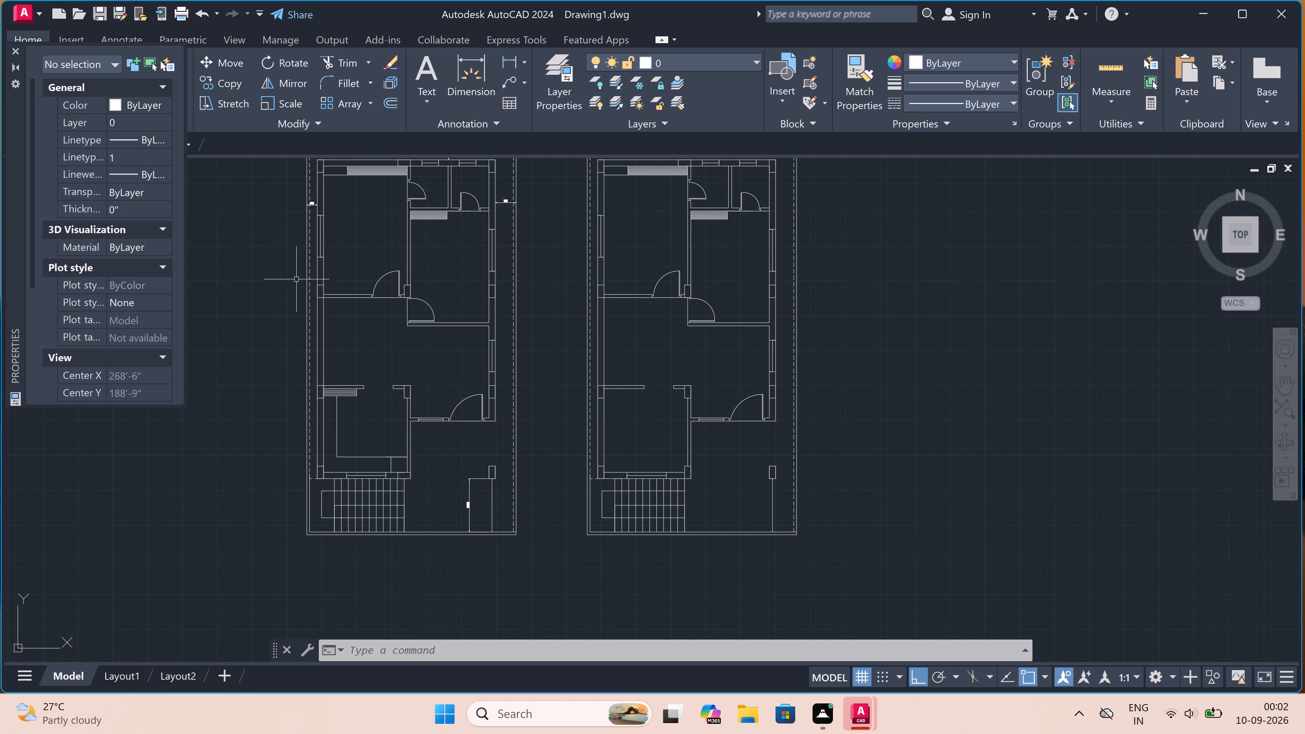
text(MT)
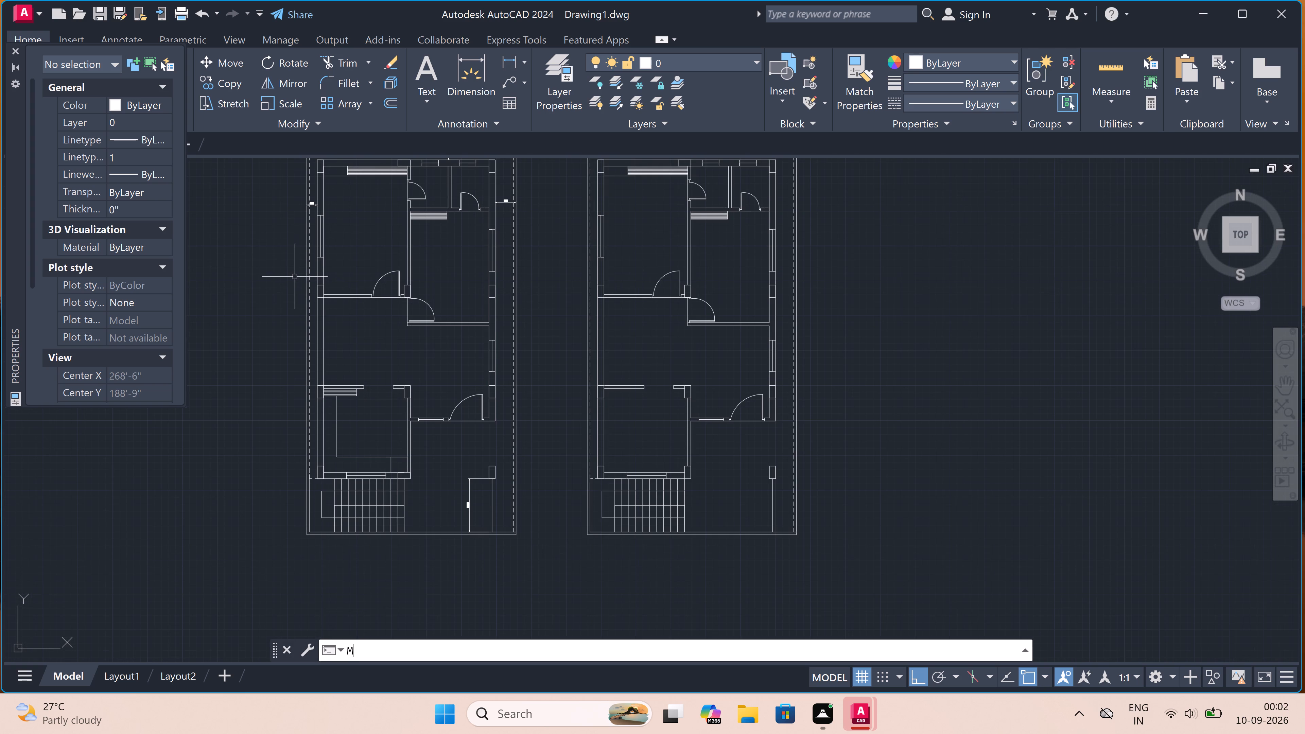
key(space)
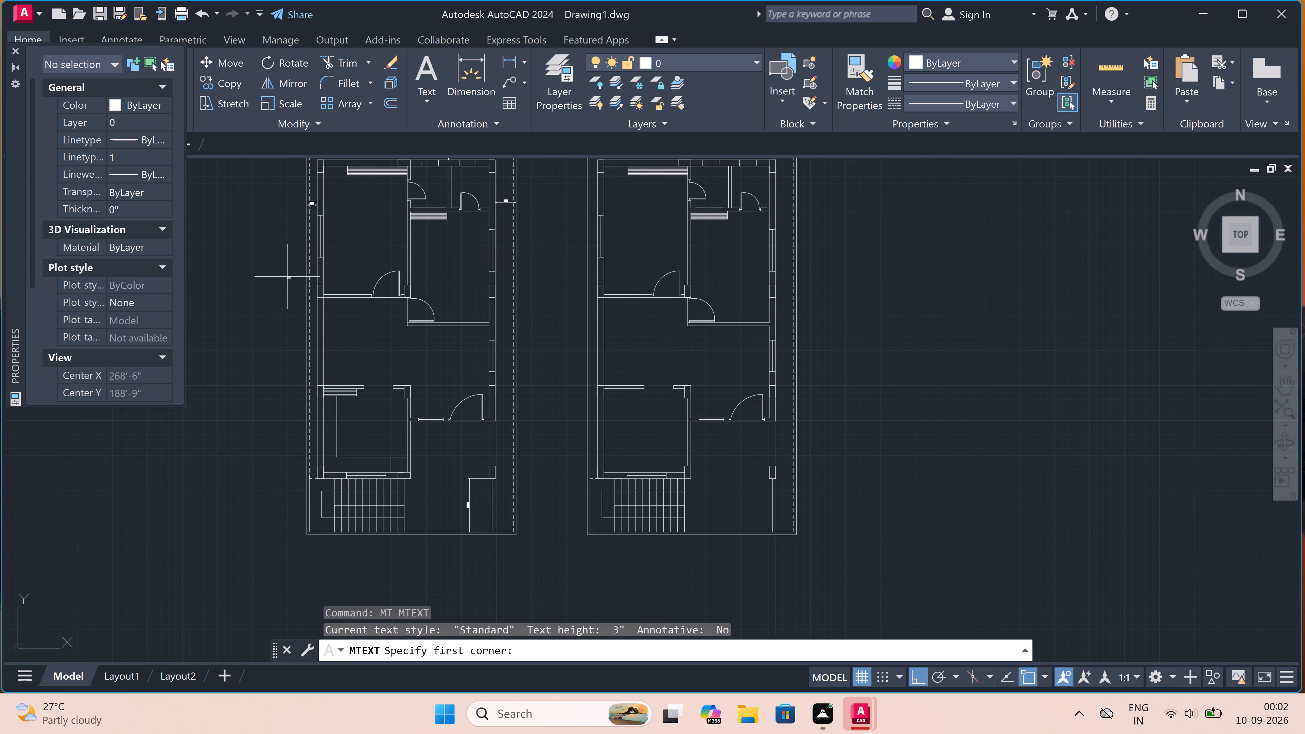
click(291, 275)
click(449, 331)
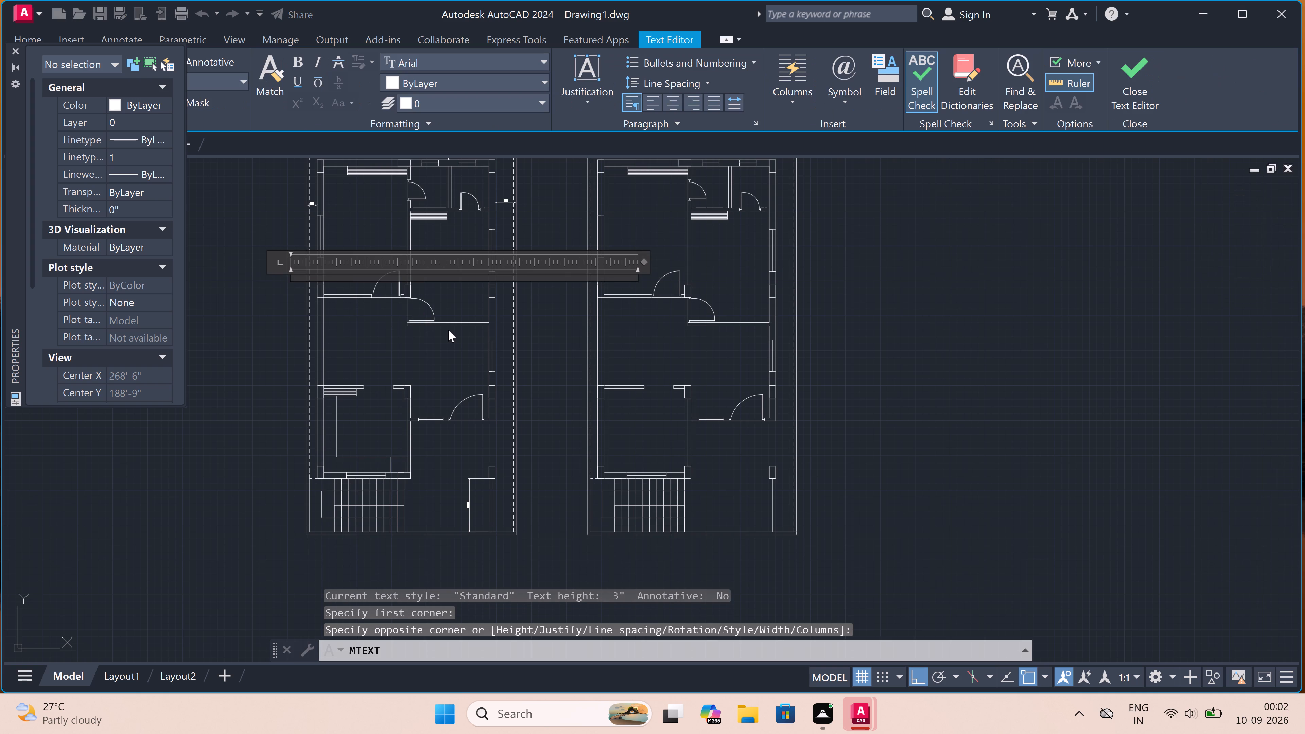
text(46)
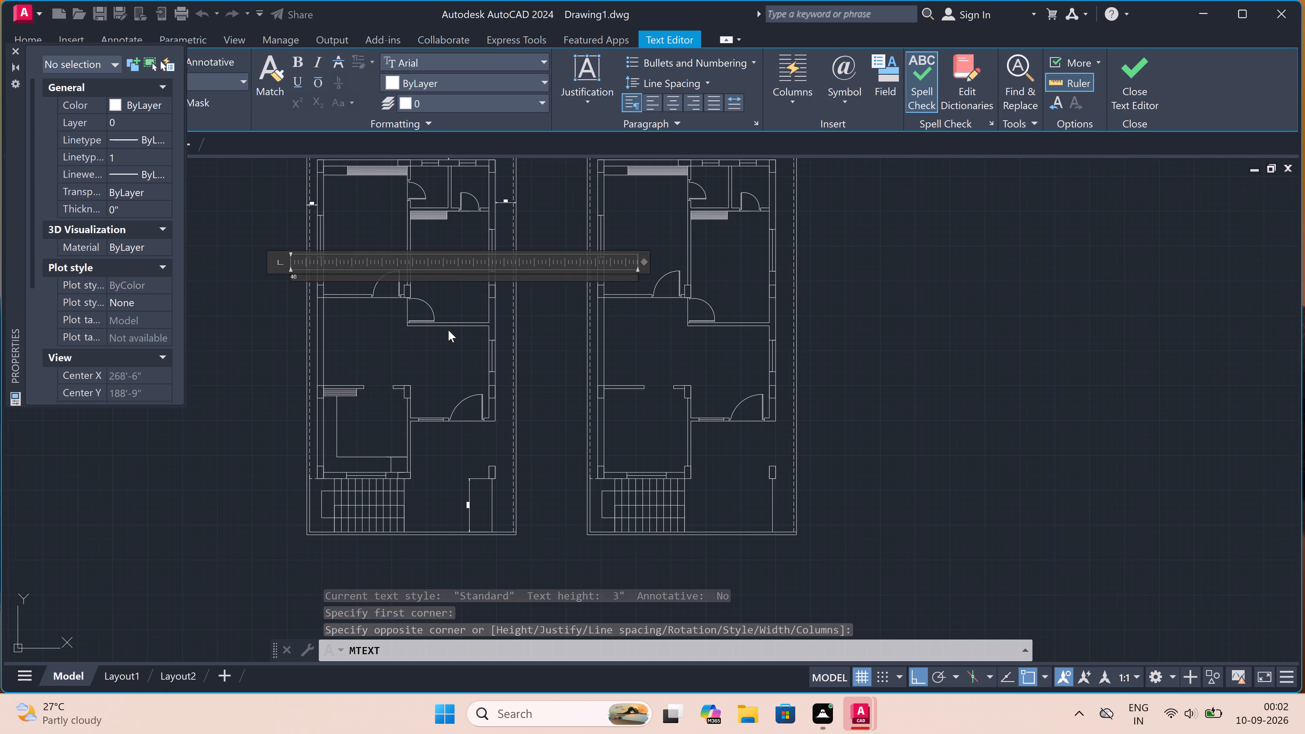
text('0)
key(shift+quotedbl)
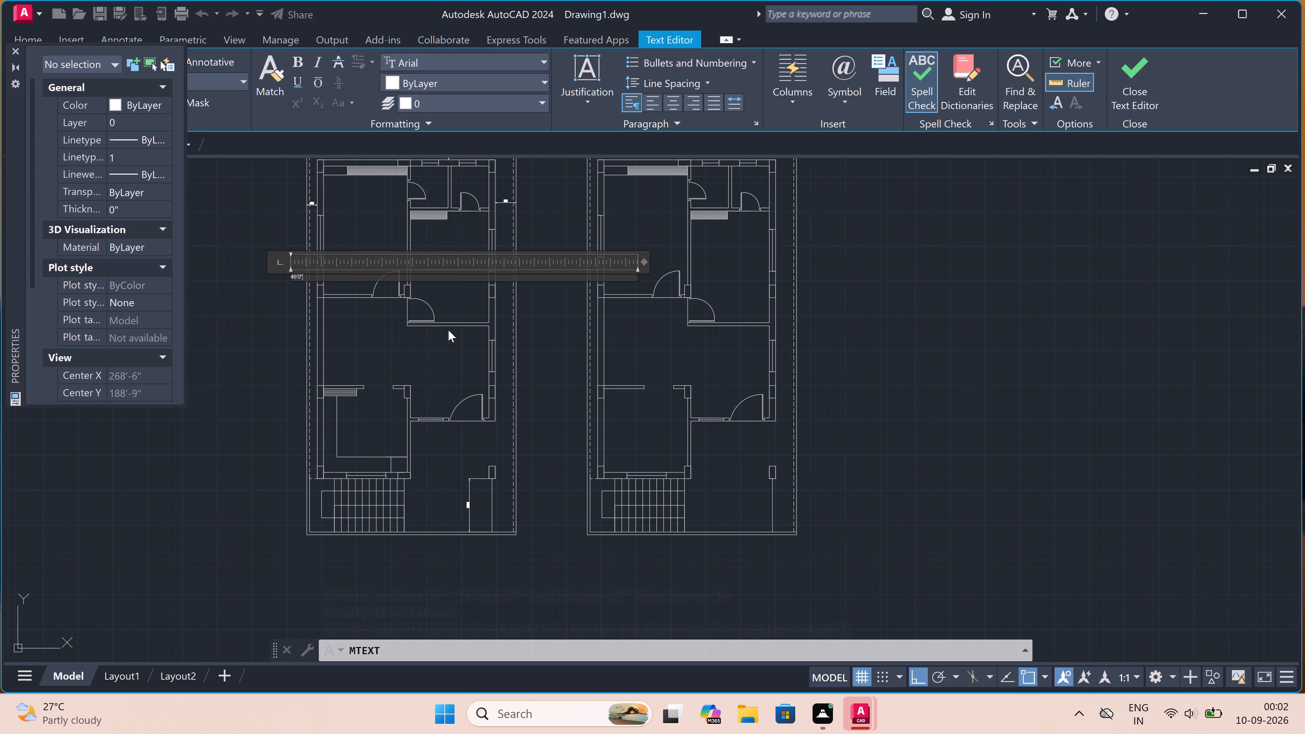
scroll(298, 243, up, 4)
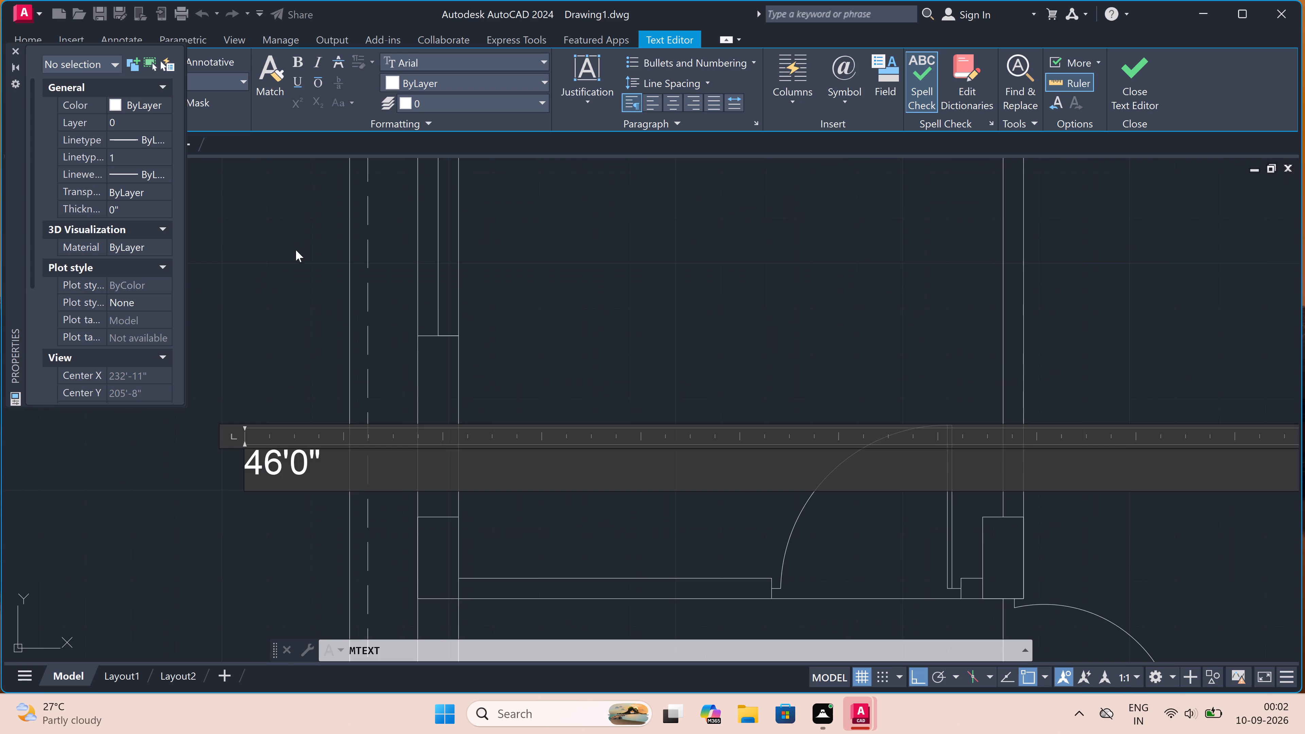
scroll(295, 264, down, 2)
click(249, 287)
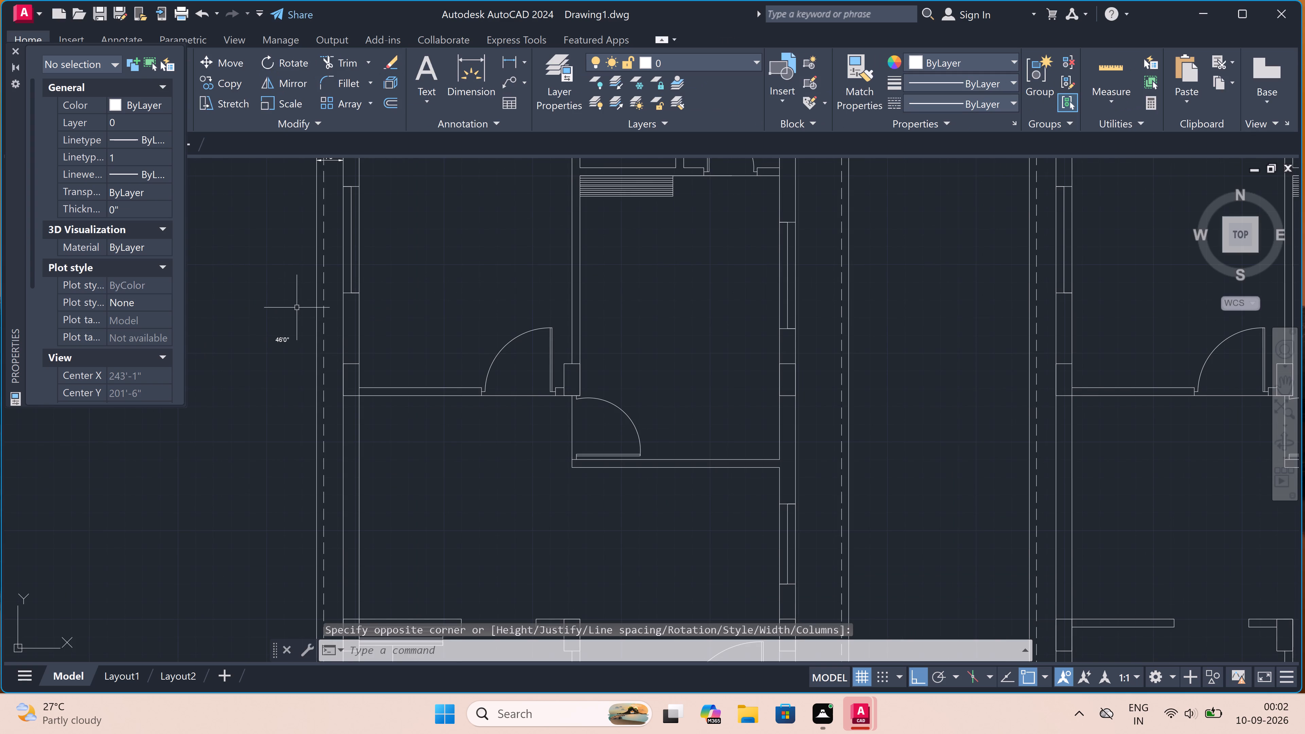
Set the text height of the 46'0" label to 9".
double_click(297, 317)
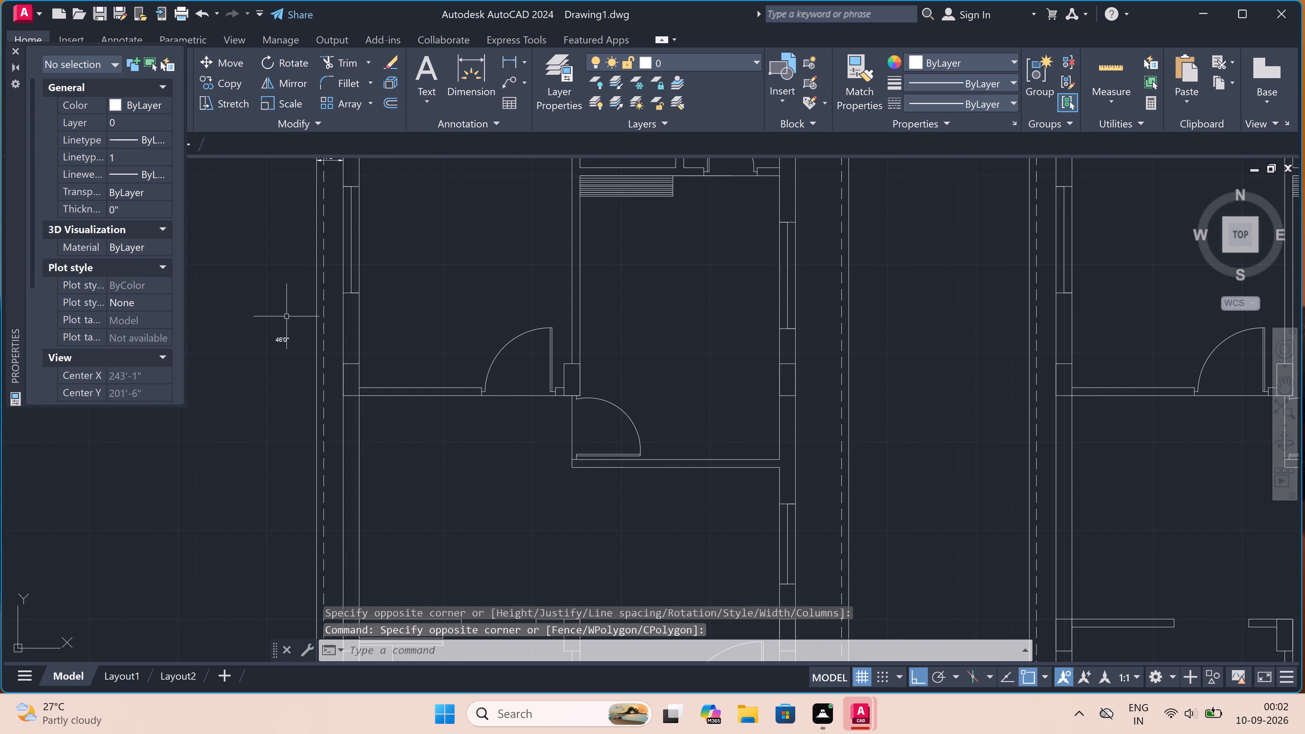
click(291, 316)
click(262, 374)
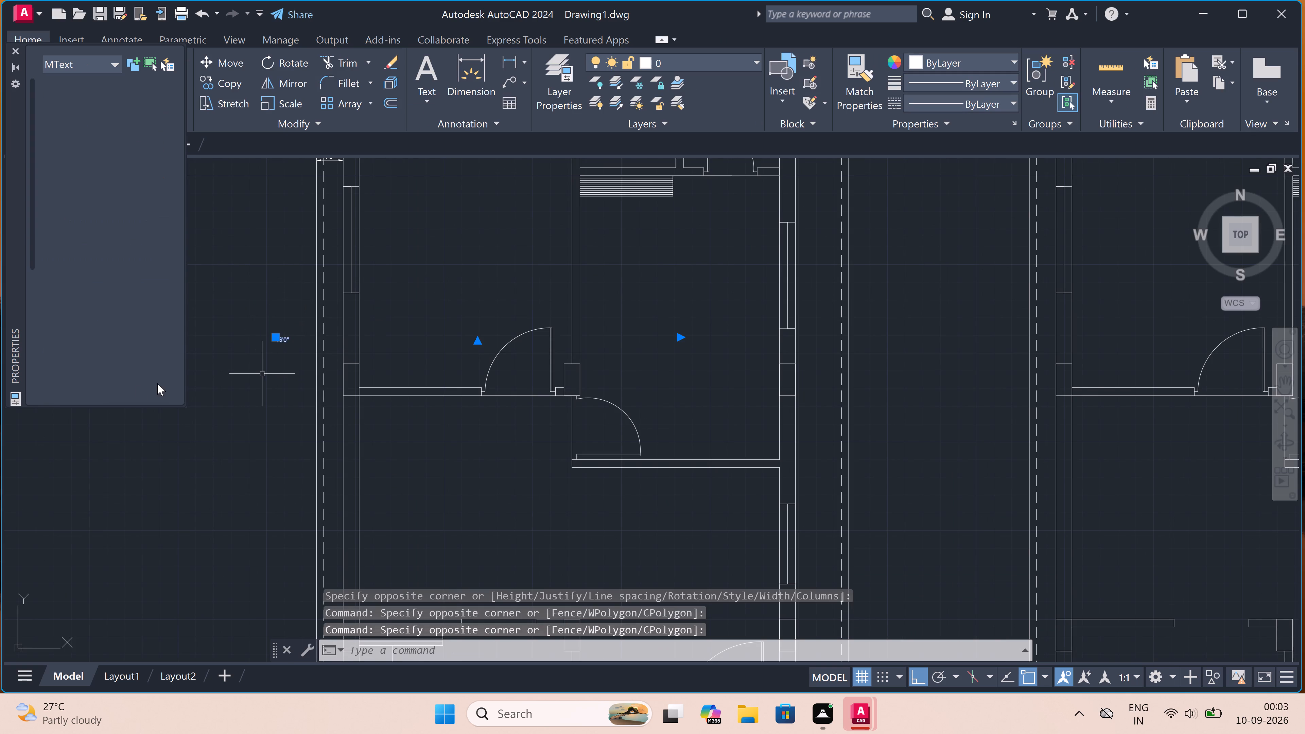
double_click(141, 381)
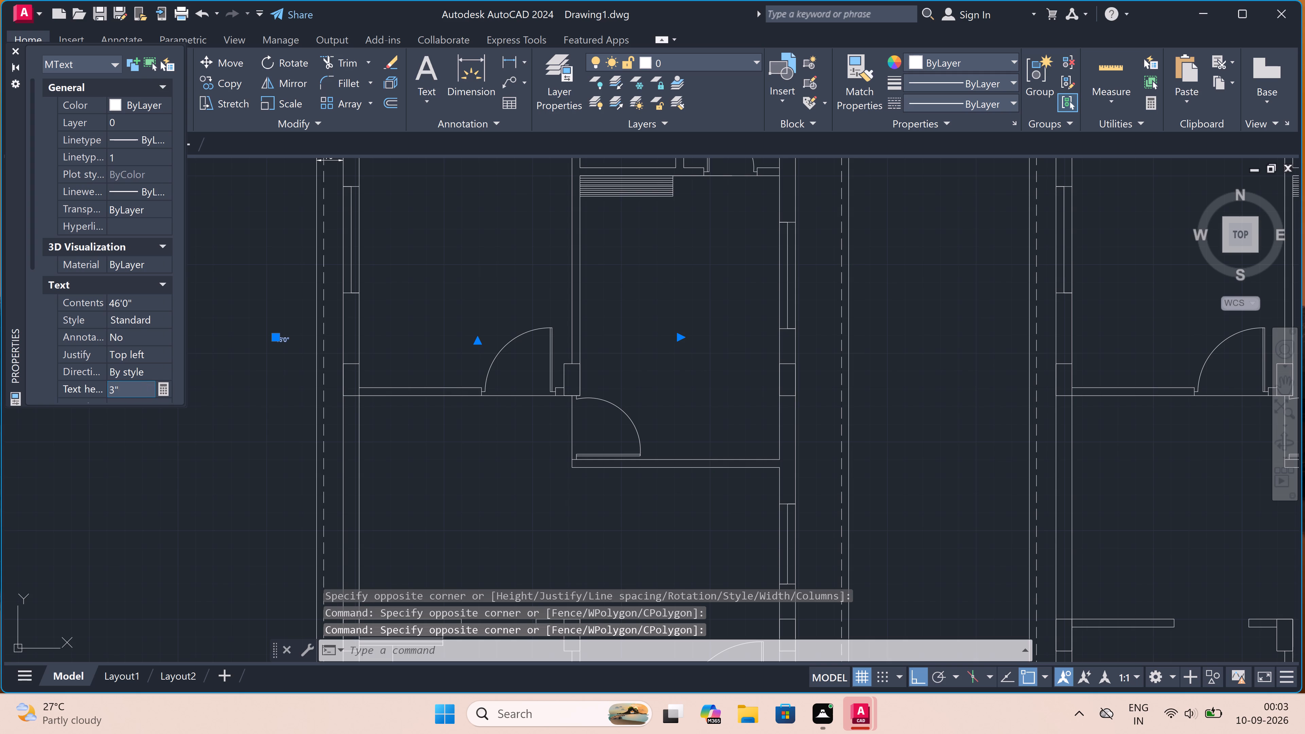
key(BackSpace)
key(BackSpace)
key(9)
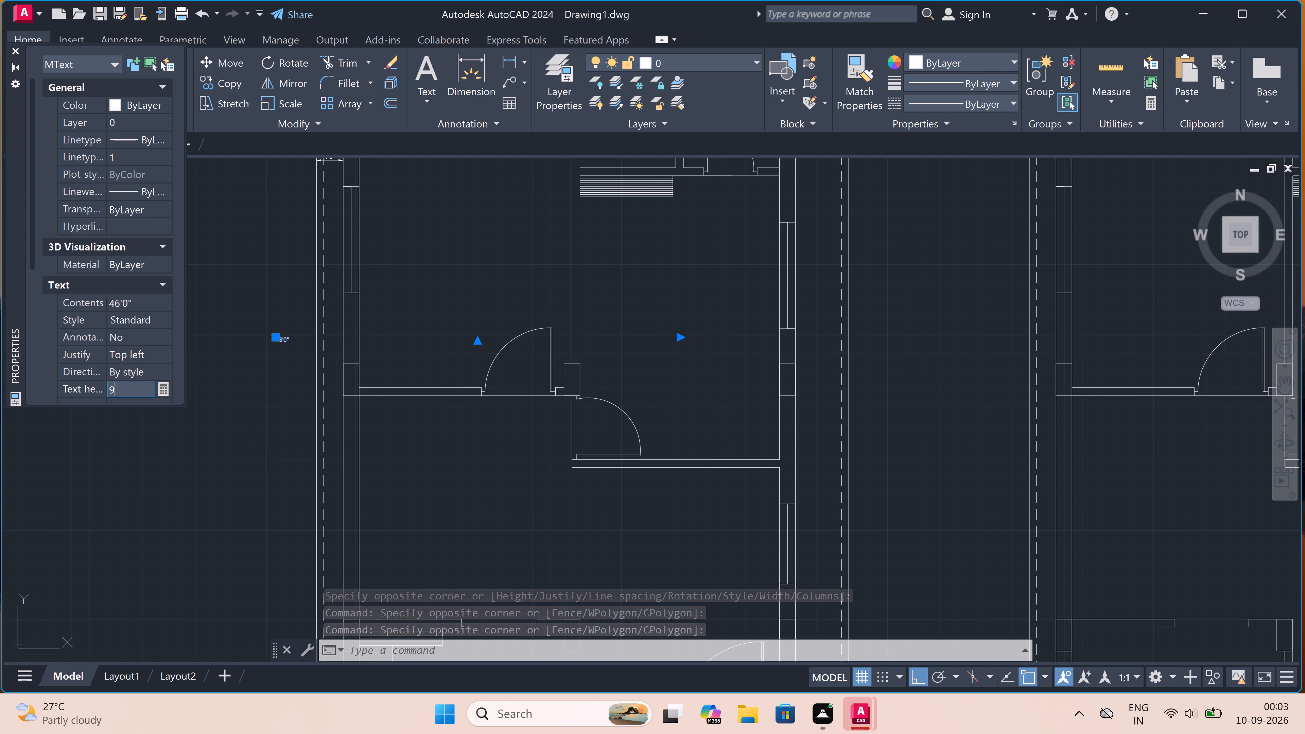
key(shift+quotedbl)
click(203, 315)
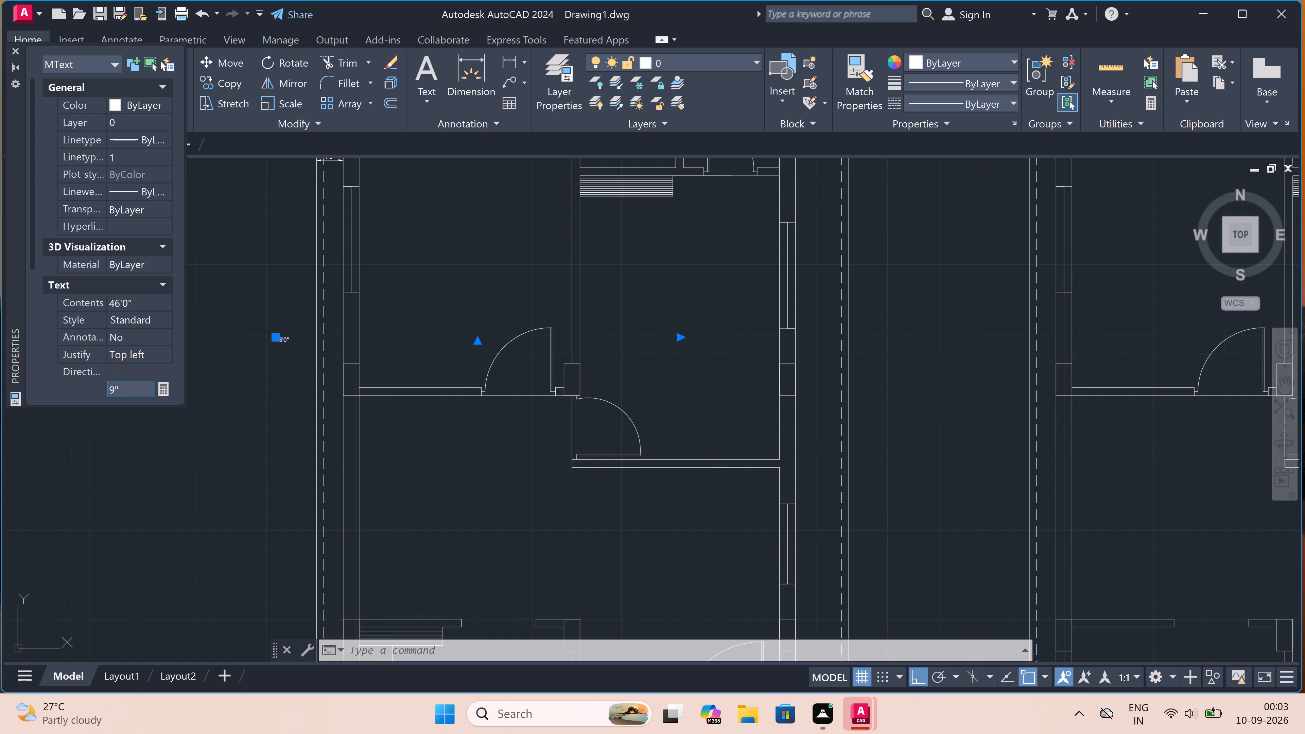
Move the 46'0" label slightly outward so it clears the left plan's left outer boundary line.
click(273, 336)
click(251, 332)
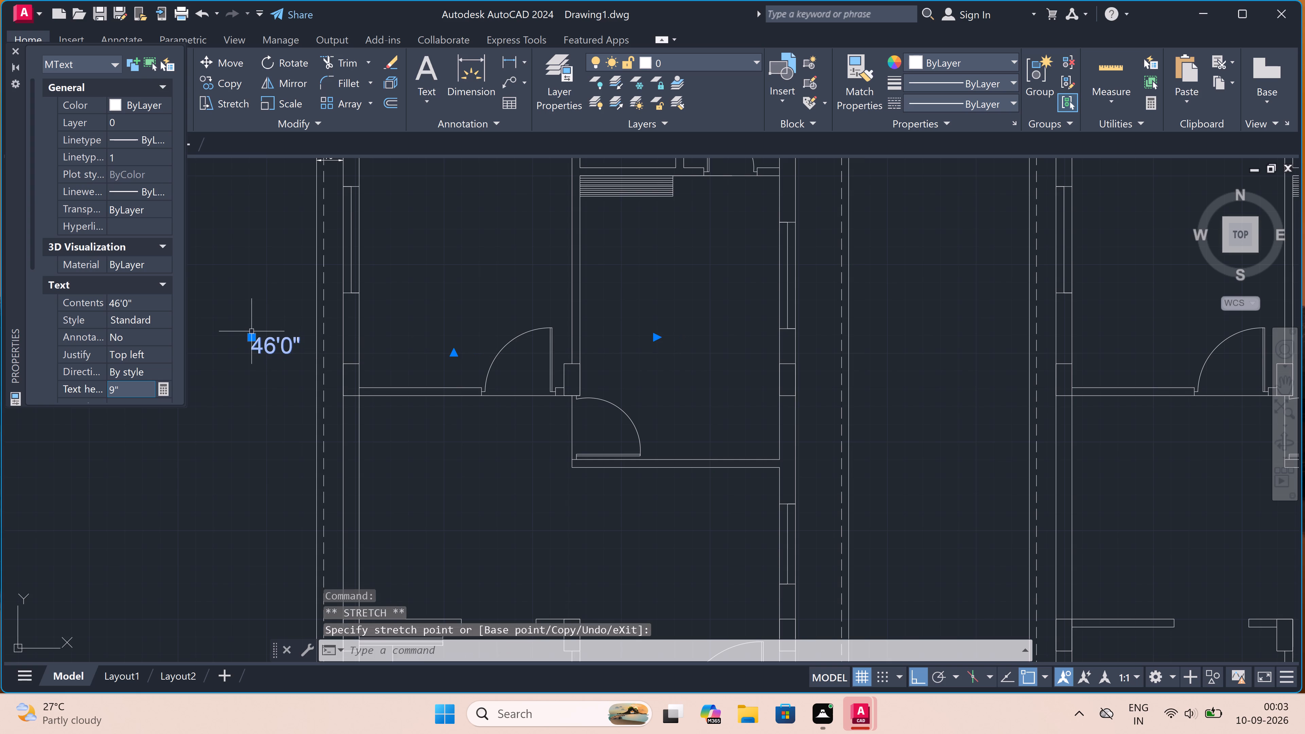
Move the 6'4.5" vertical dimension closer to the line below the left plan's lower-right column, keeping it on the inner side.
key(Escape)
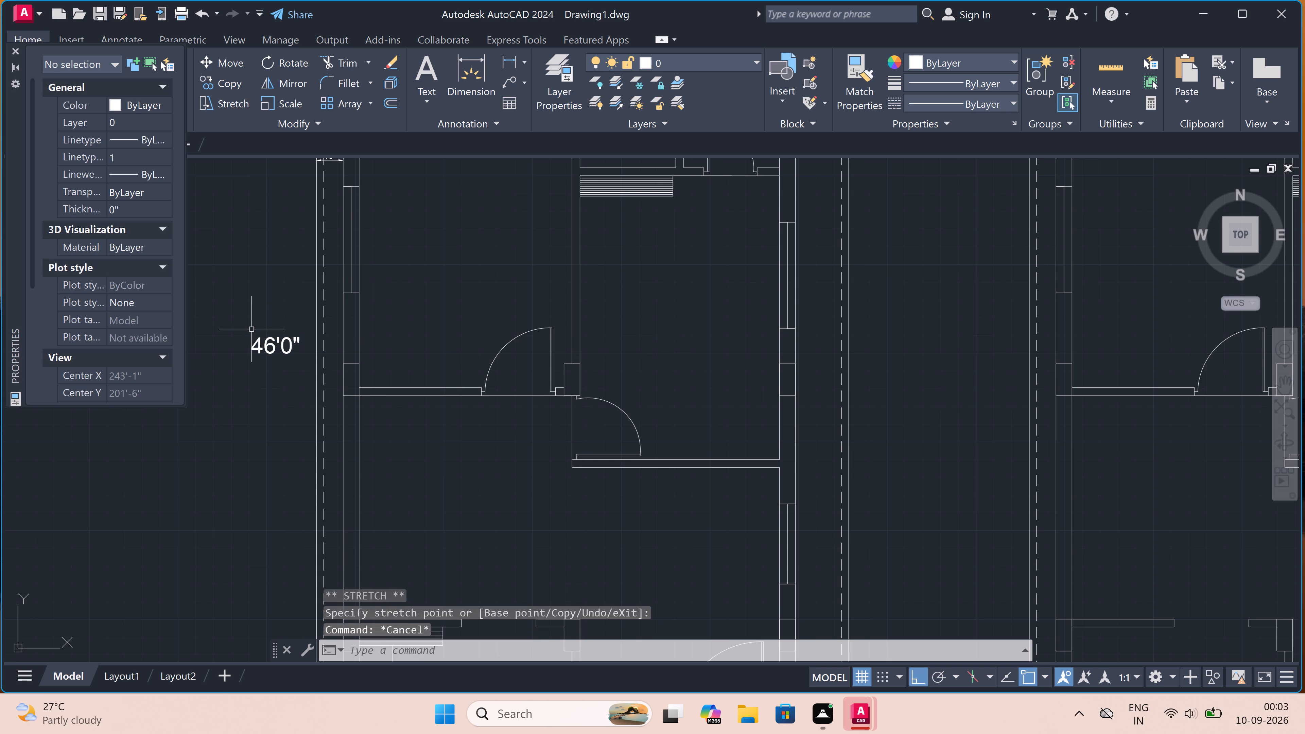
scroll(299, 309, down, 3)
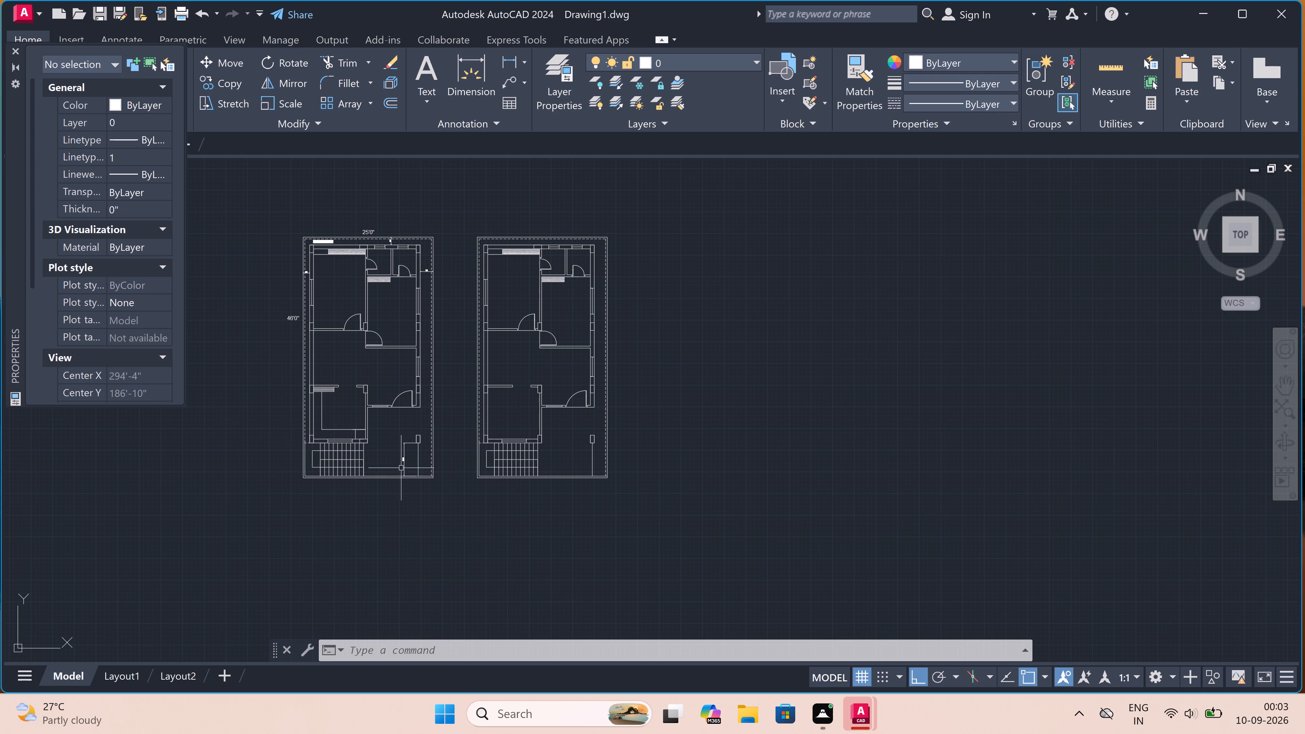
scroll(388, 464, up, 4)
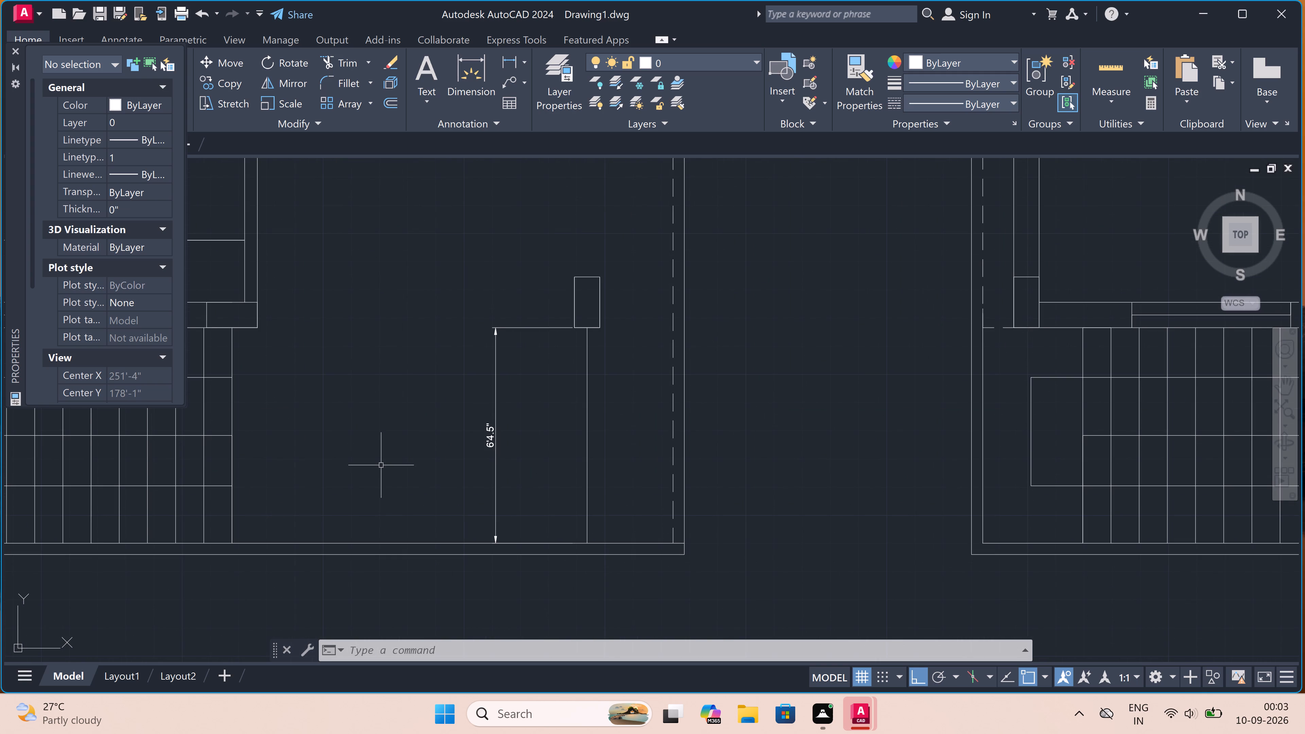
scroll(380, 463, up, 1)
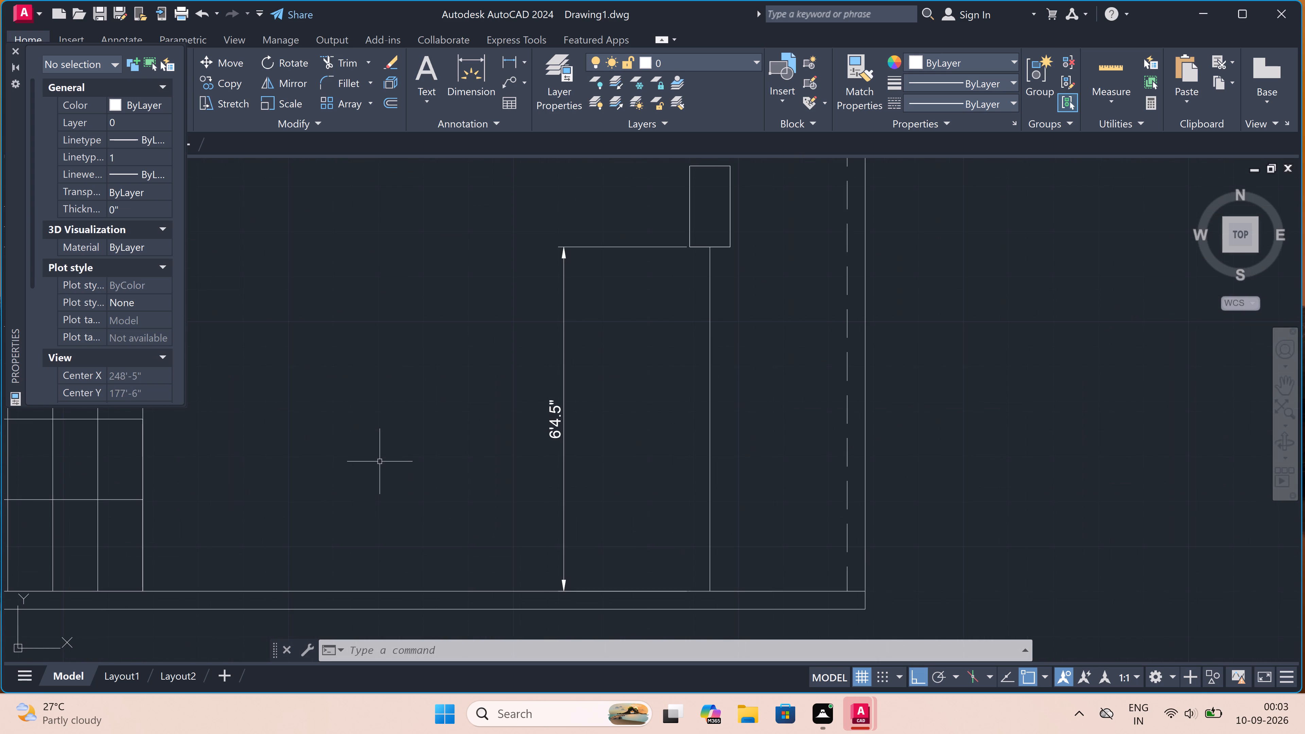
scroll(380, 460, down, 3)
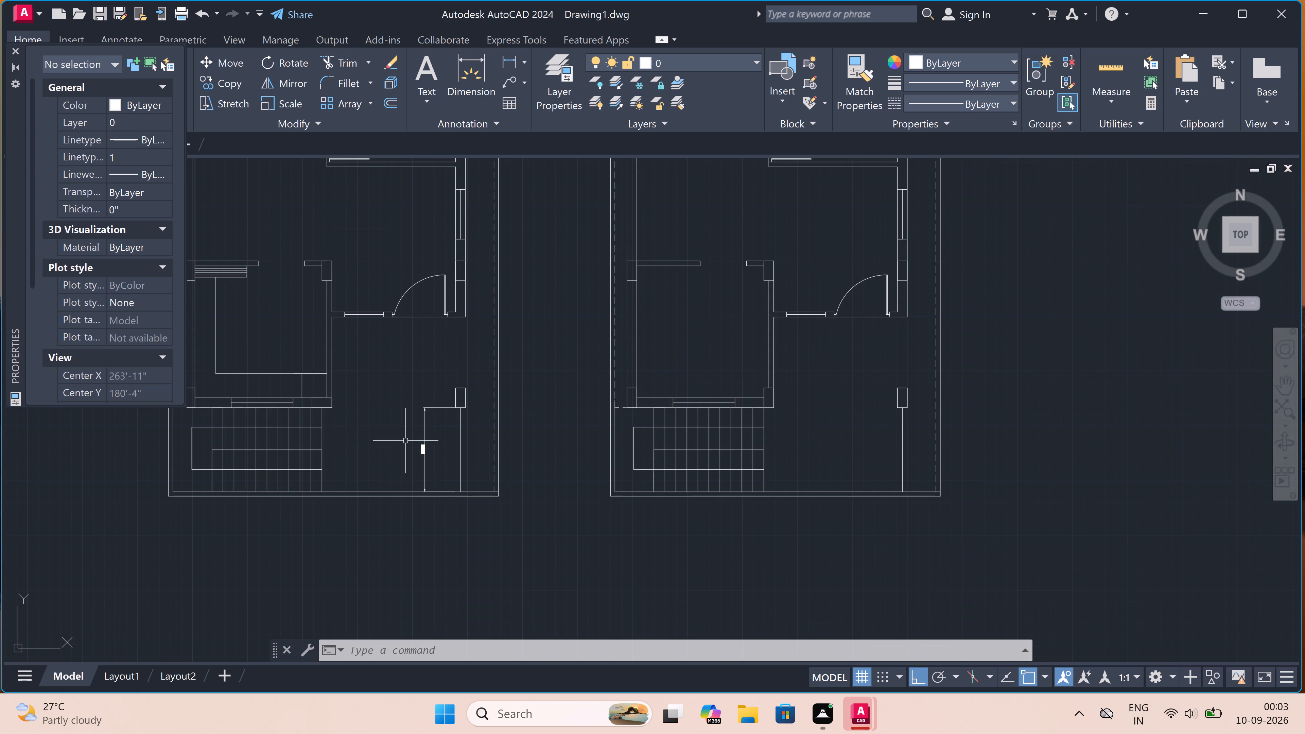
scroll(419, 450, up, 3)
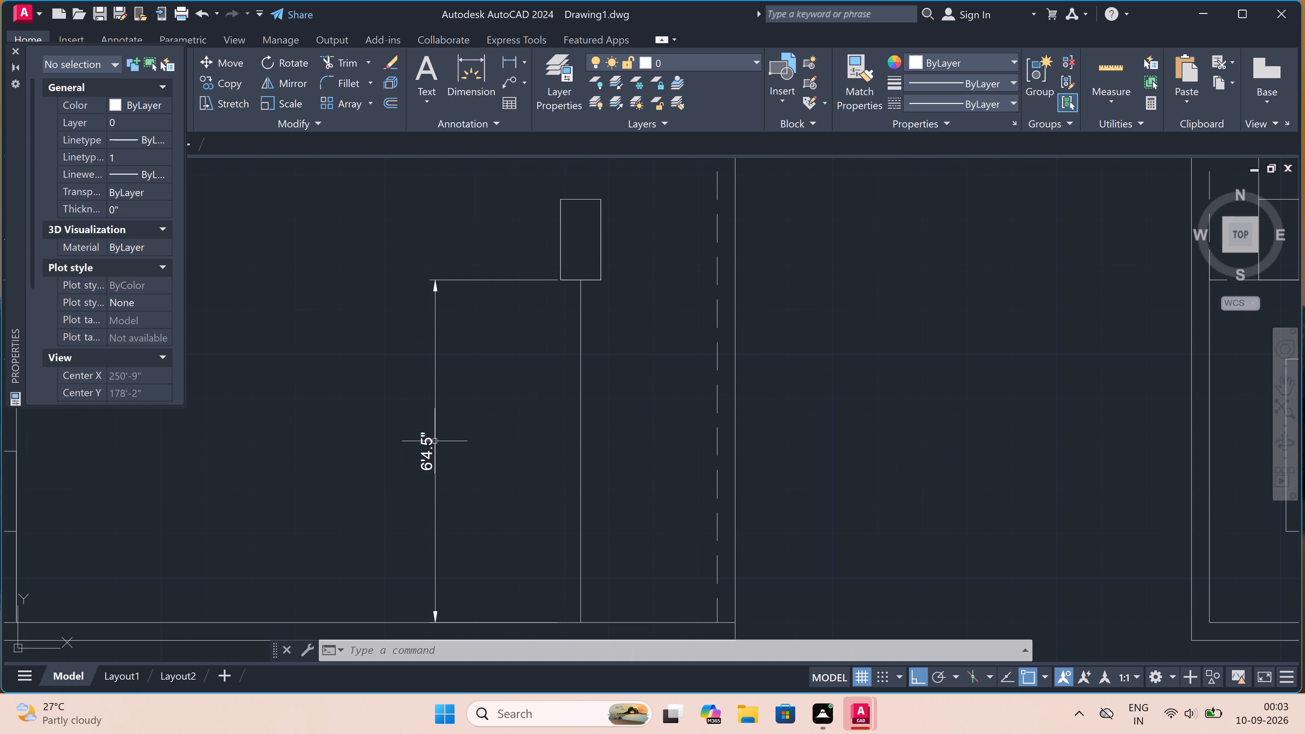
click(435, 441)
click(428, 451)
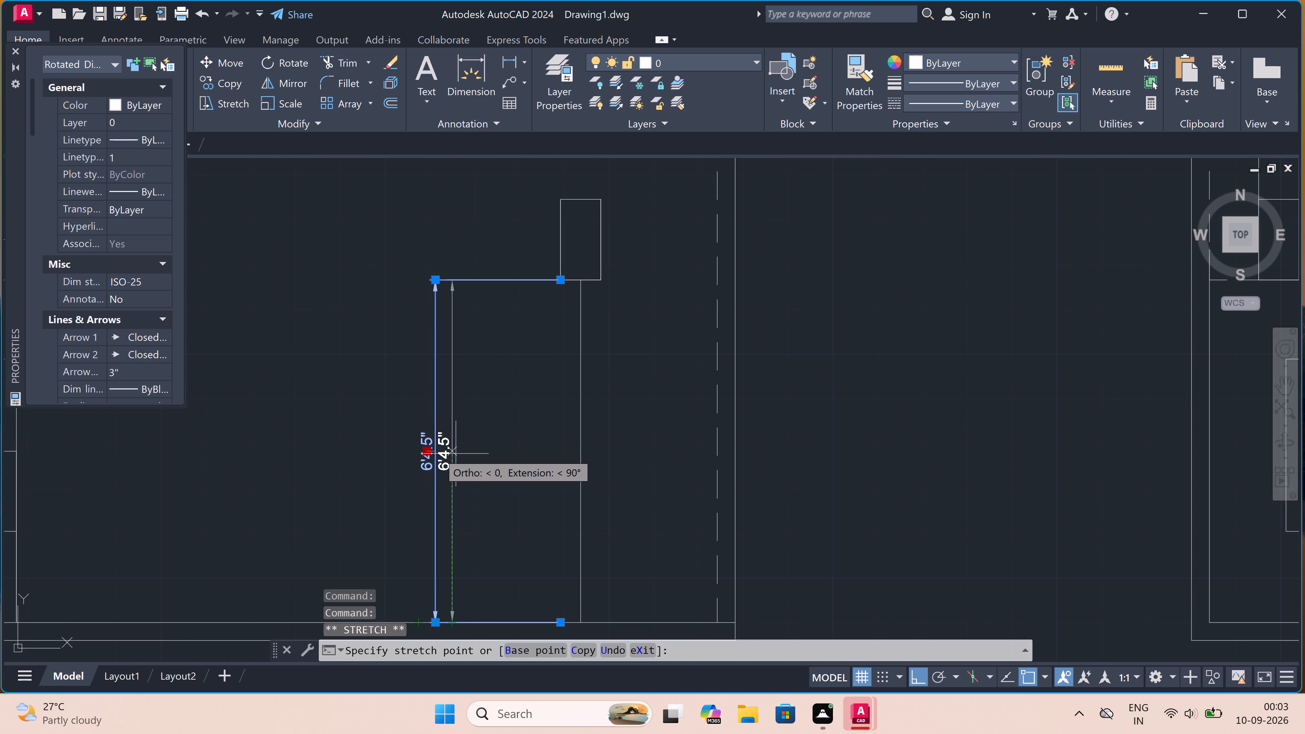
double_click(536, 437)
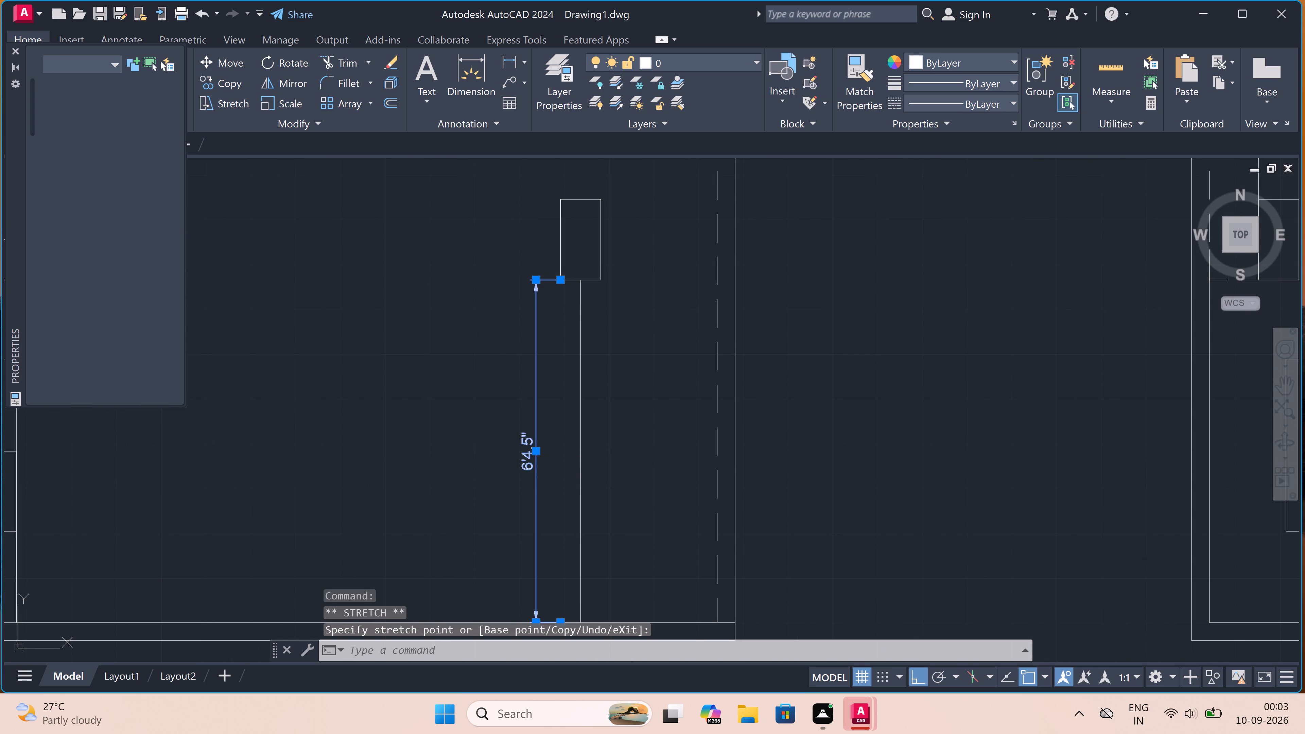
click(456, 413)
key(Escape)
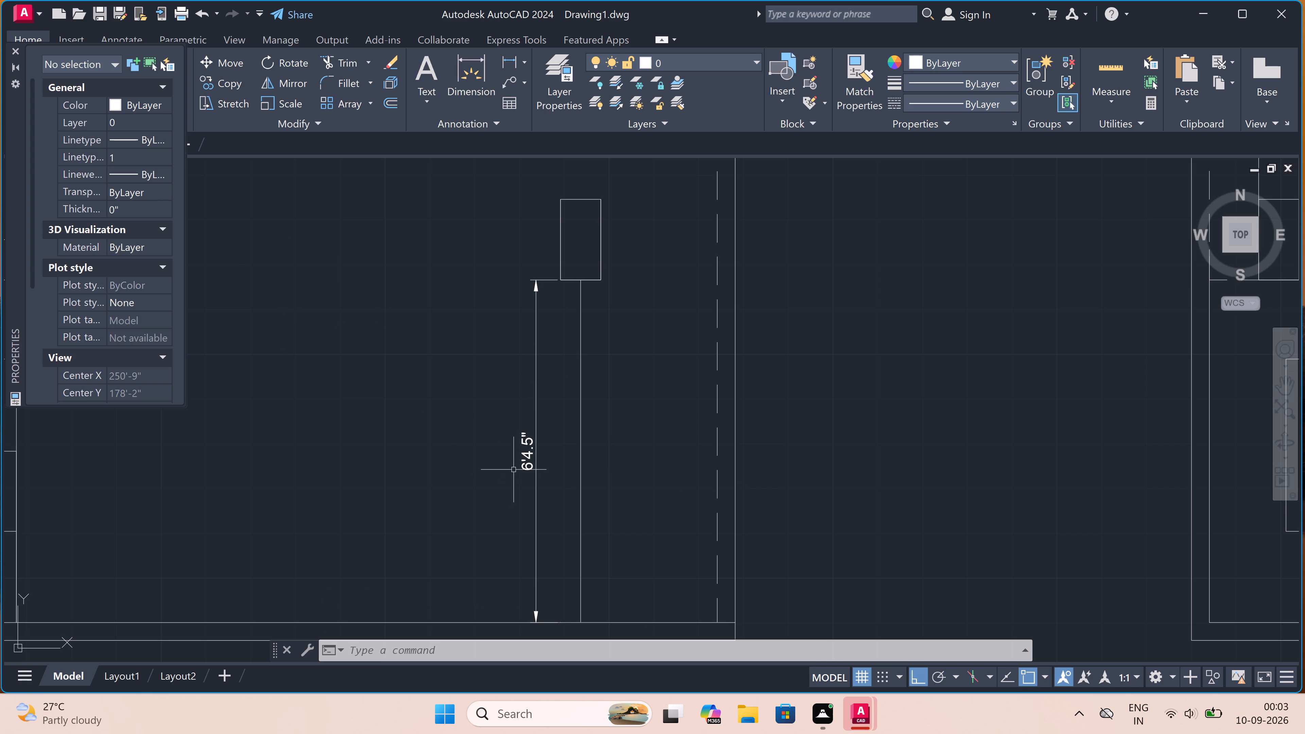
Move the 6'4.5" dimension about 2'0" outward, placing it between the line below the column and the dashed setback line.
click(536, 431)
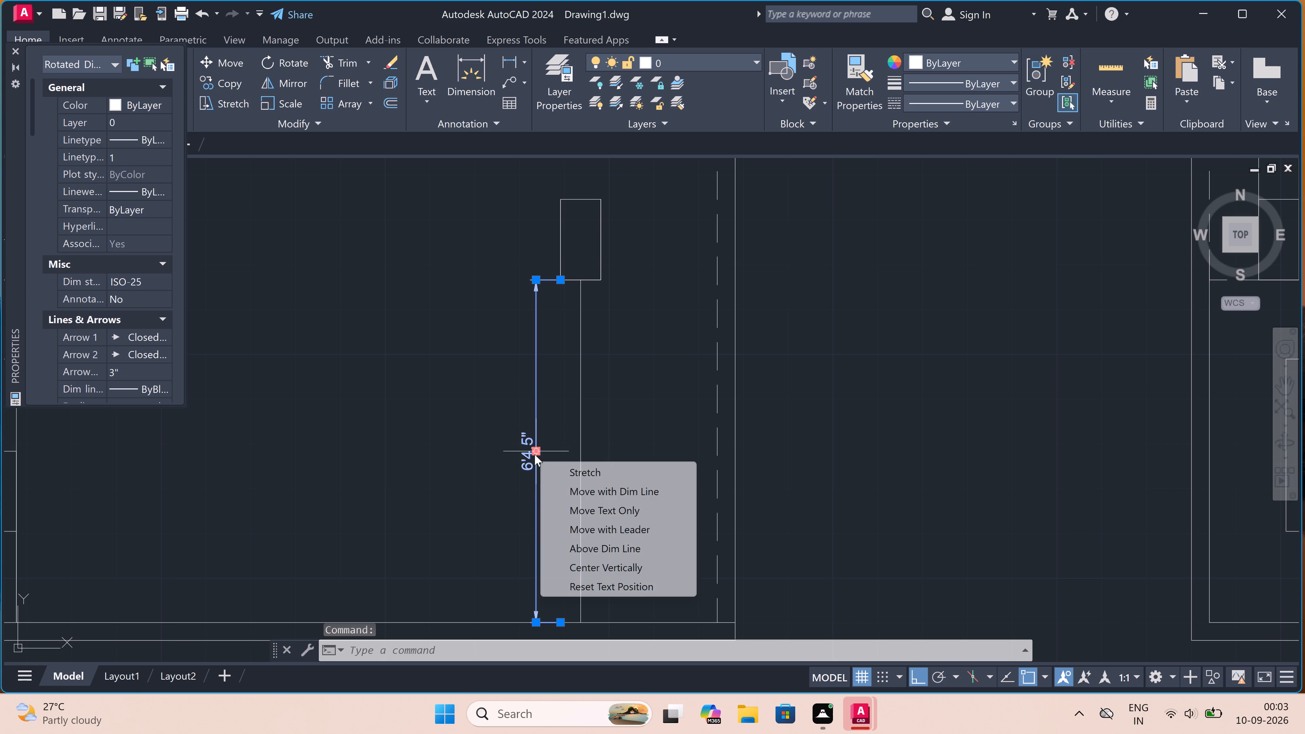
click(534, 452)
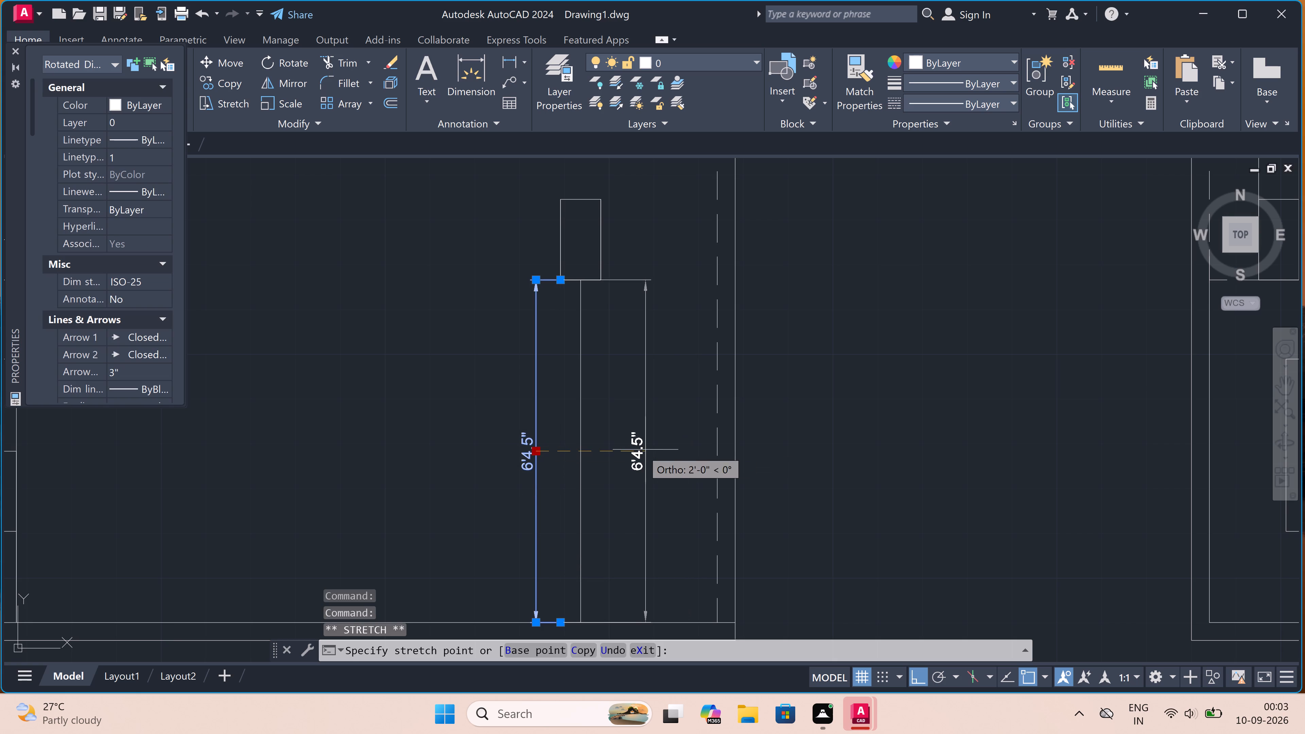
double_click(646, 448)
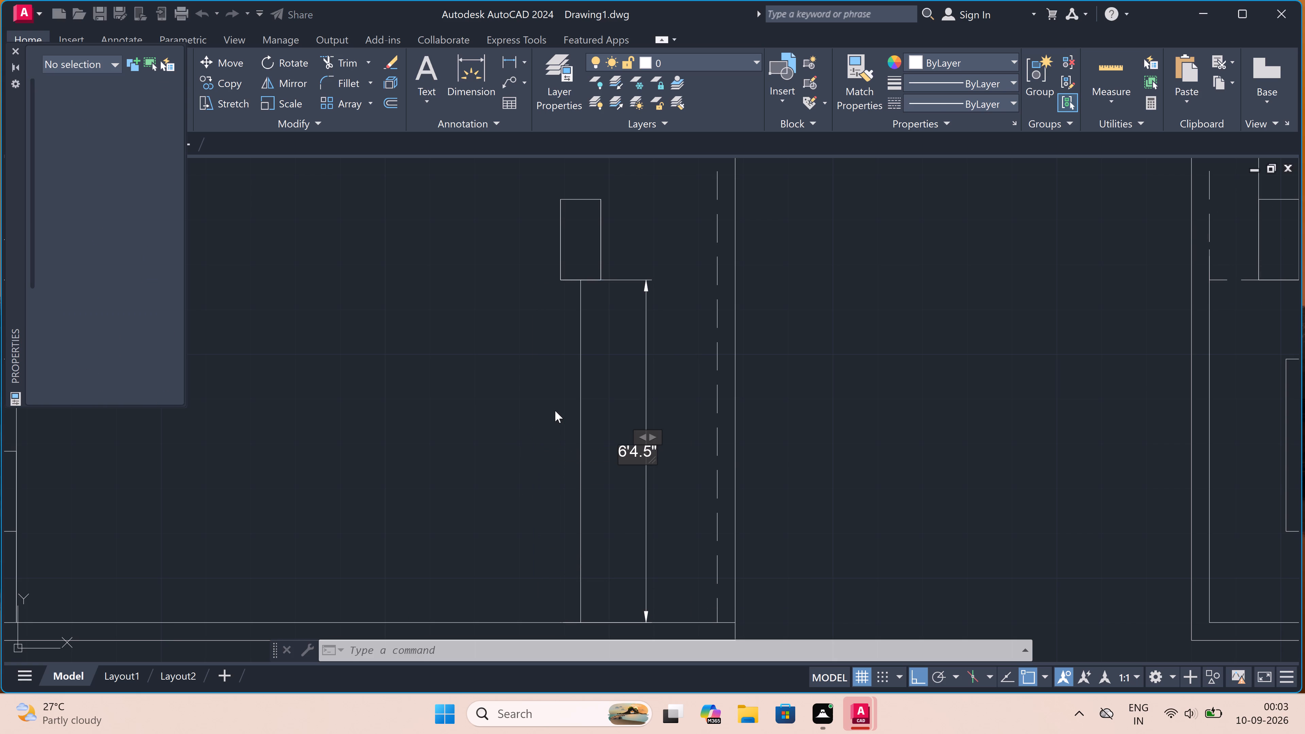
click(554, 407)
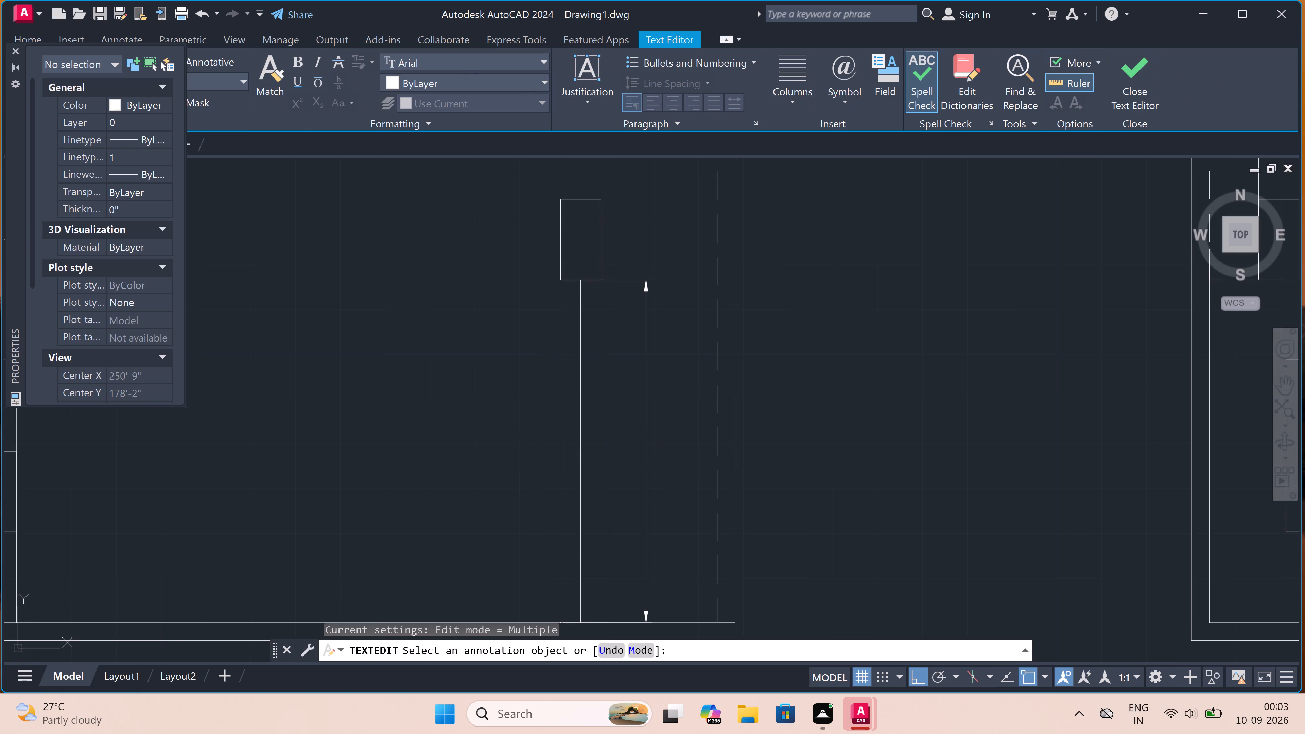
key(Escape)
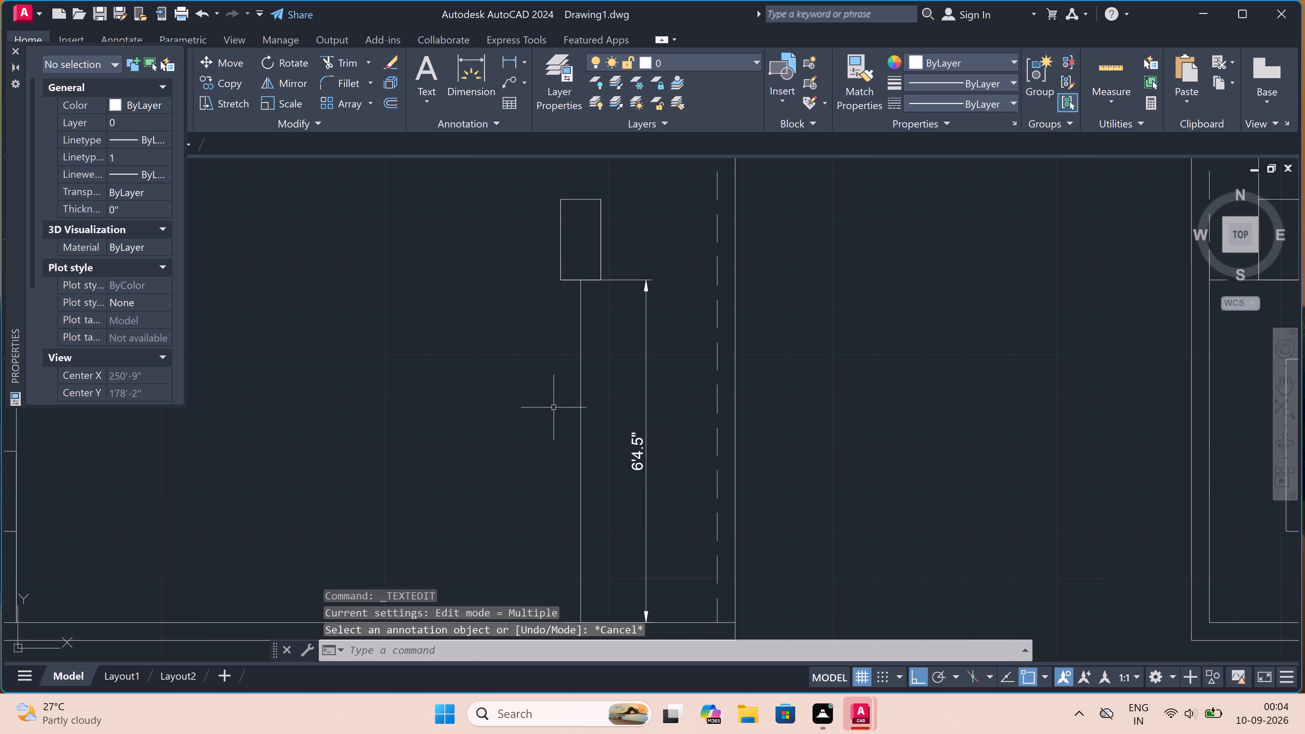
Minimise the AutoCAD window containing Drawing1.
scroll(539, 403, down, 3)
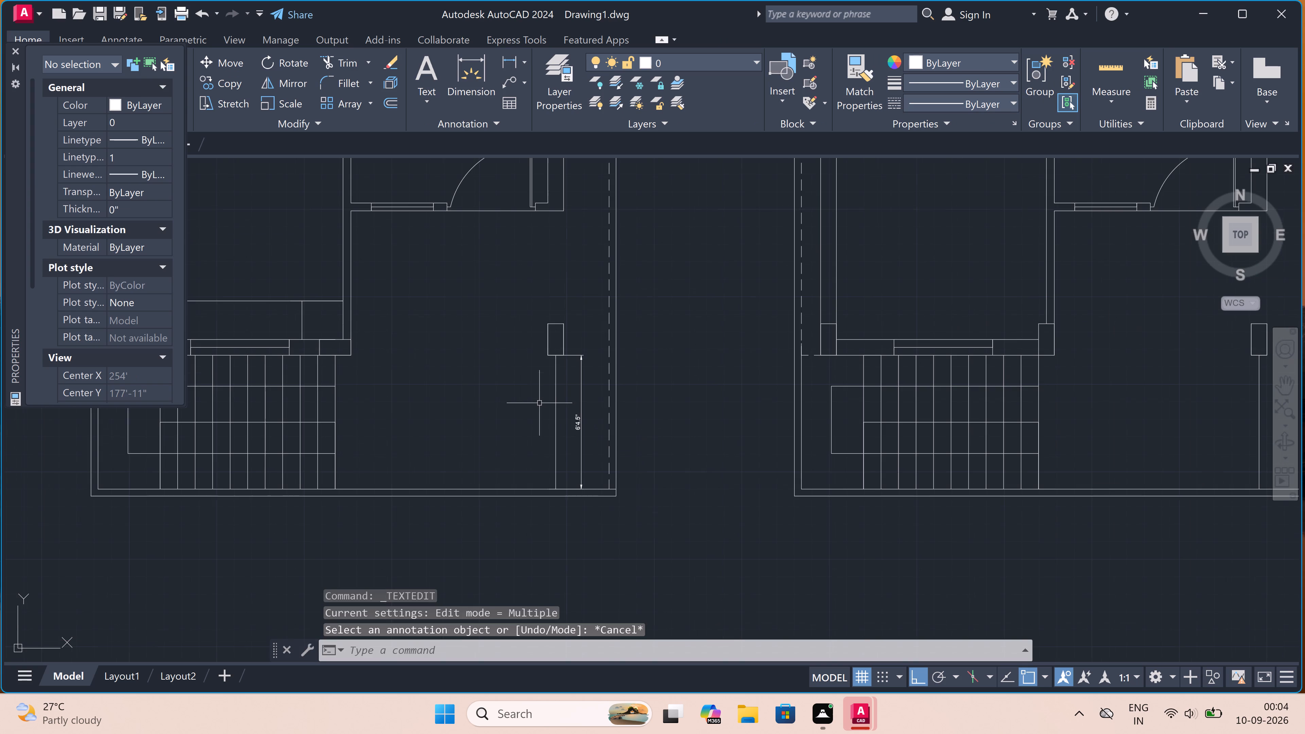
scroll(536, 405, down, 2)
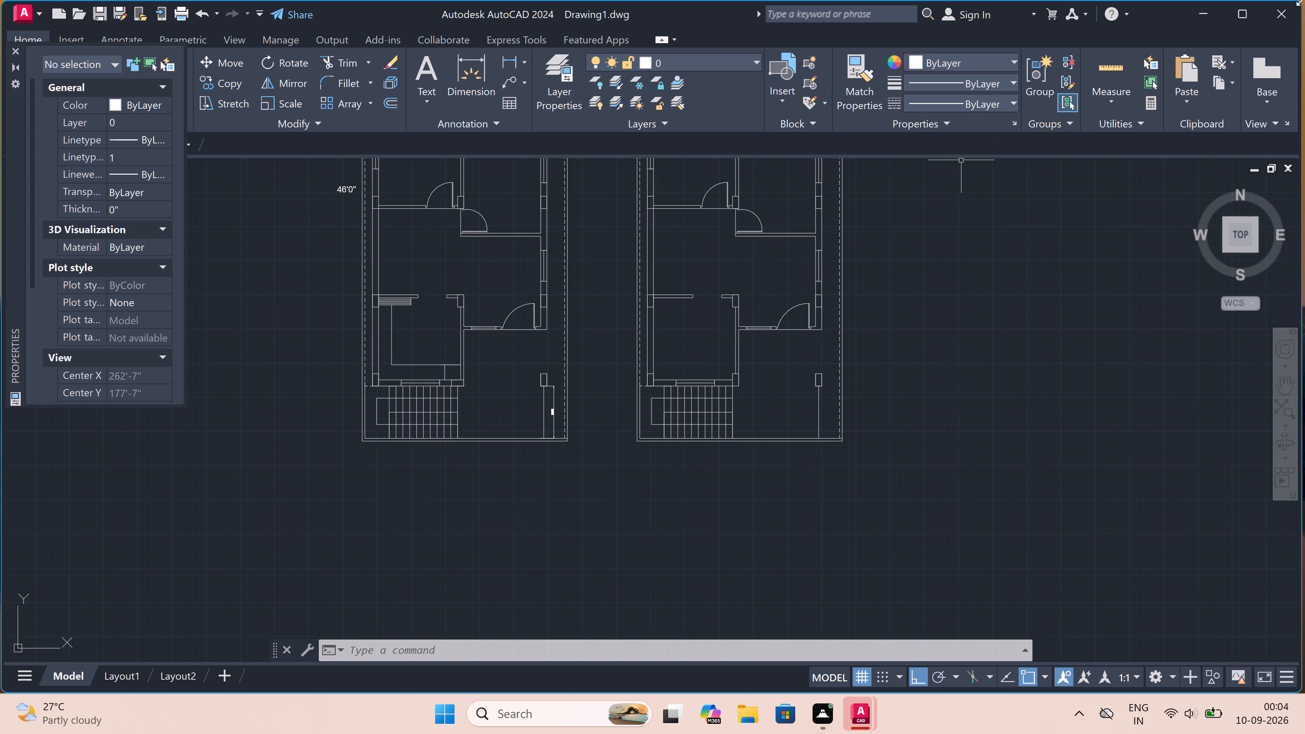
click(1196, 9)
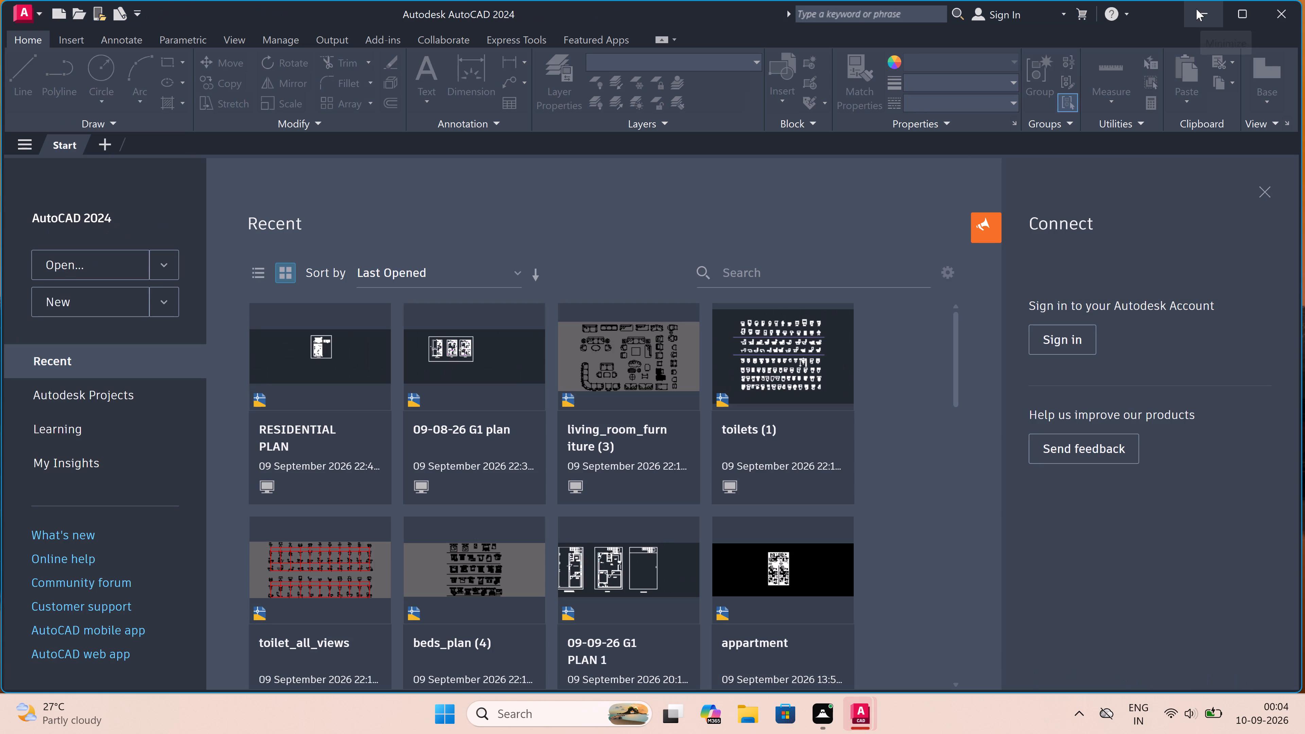
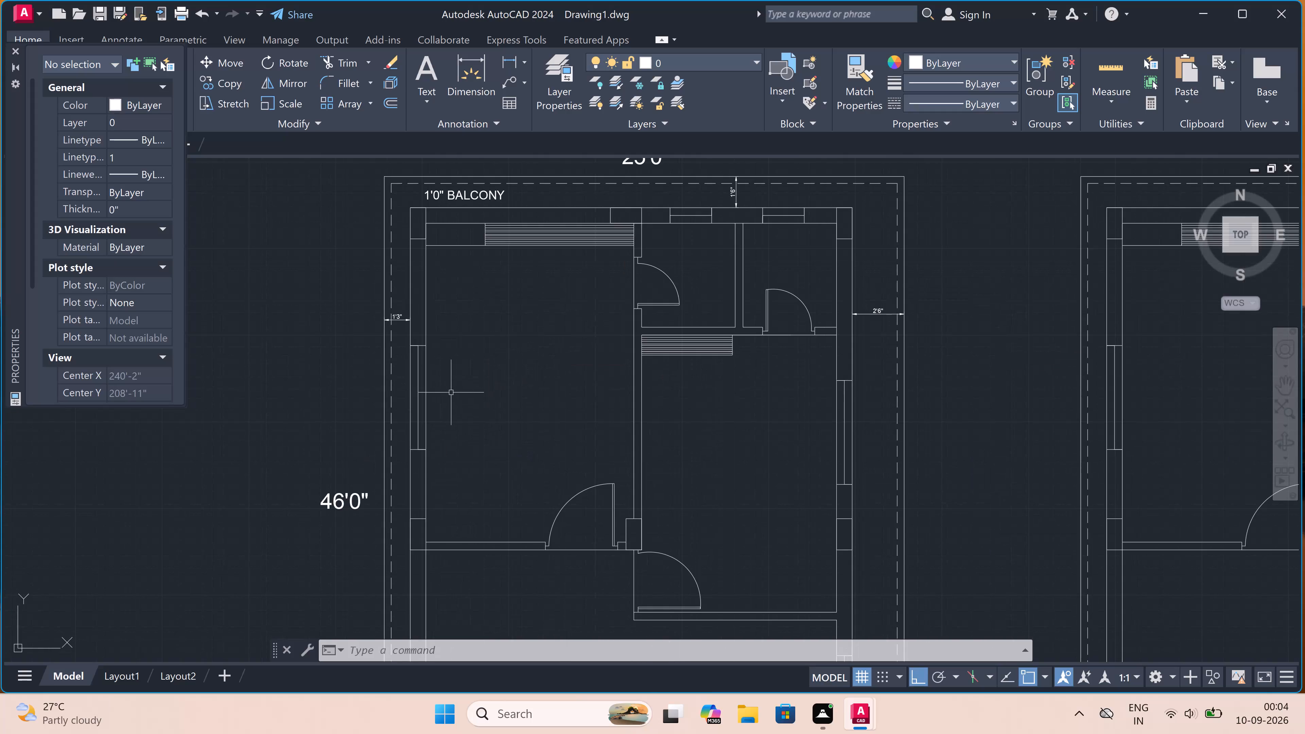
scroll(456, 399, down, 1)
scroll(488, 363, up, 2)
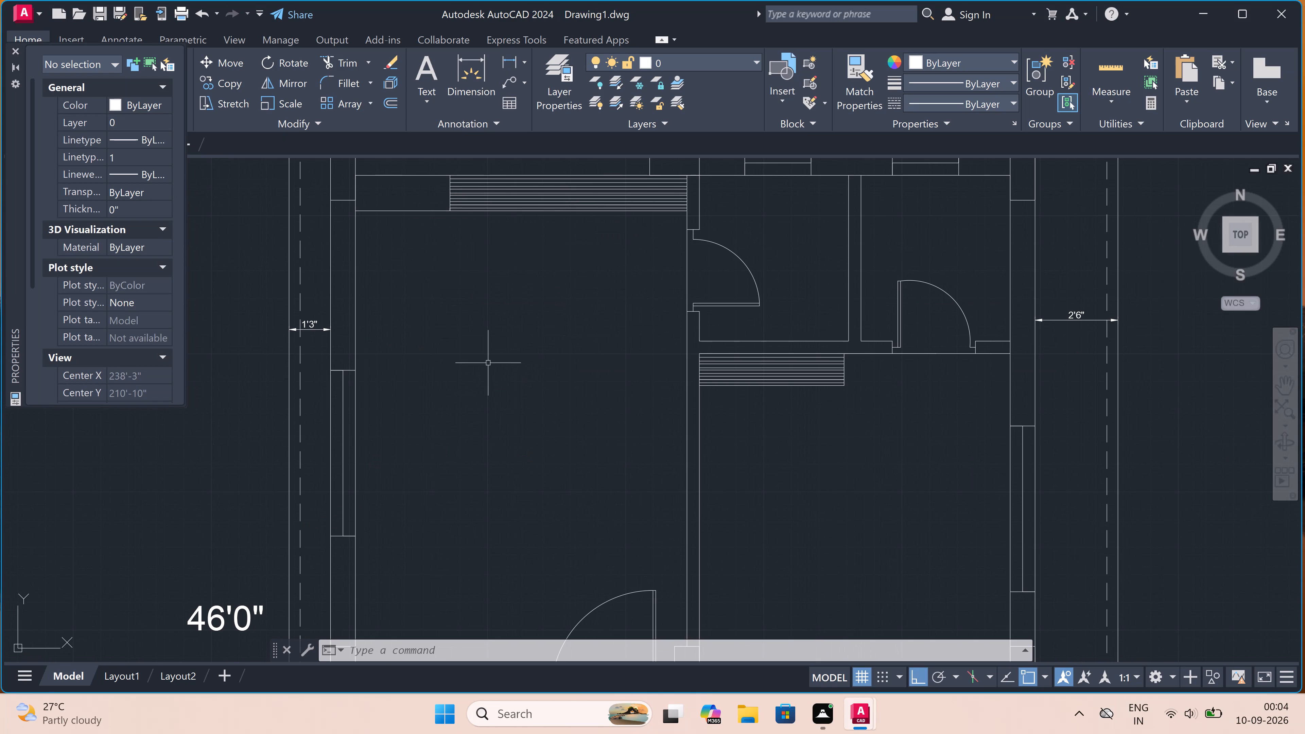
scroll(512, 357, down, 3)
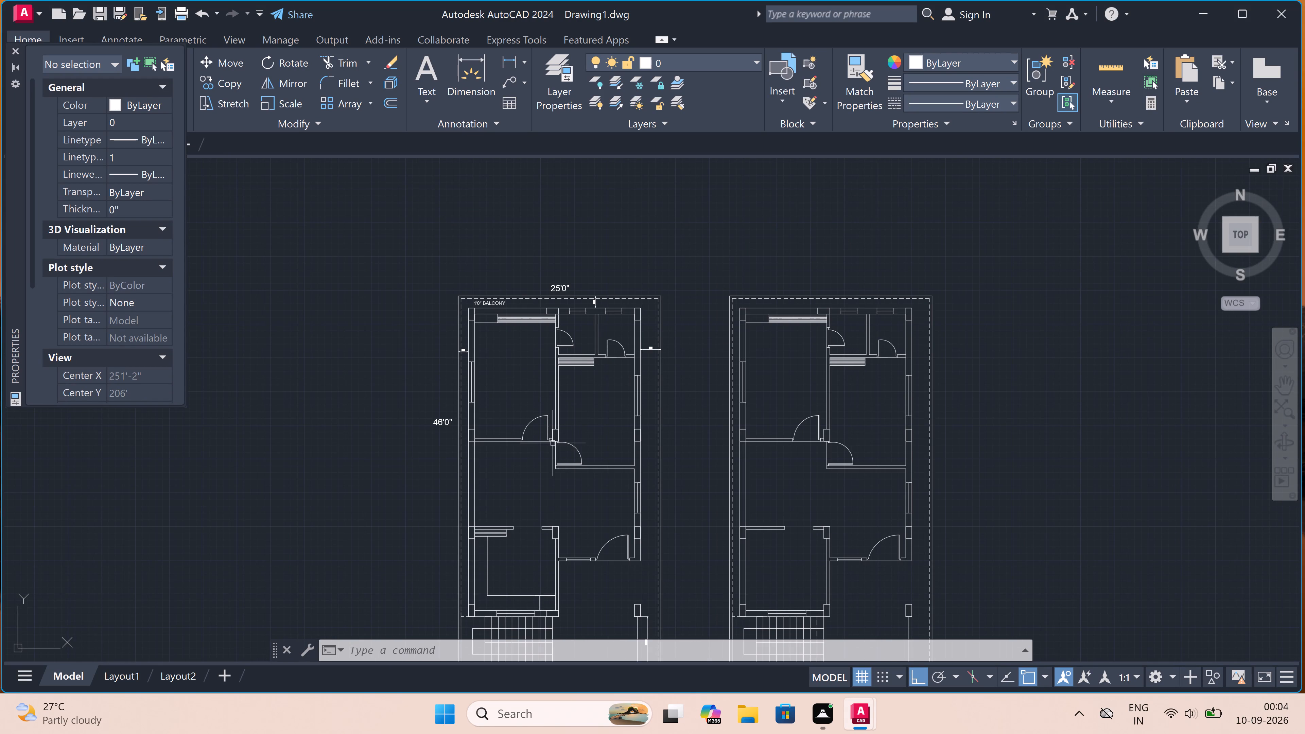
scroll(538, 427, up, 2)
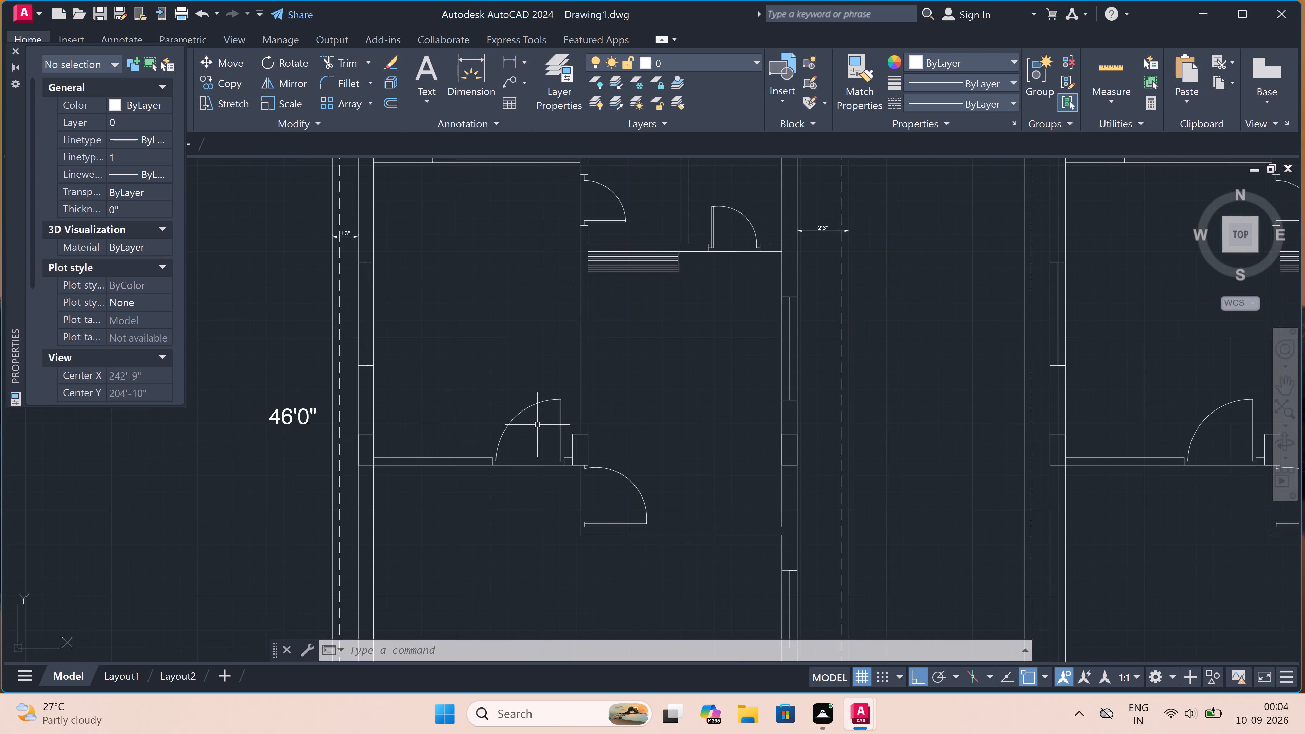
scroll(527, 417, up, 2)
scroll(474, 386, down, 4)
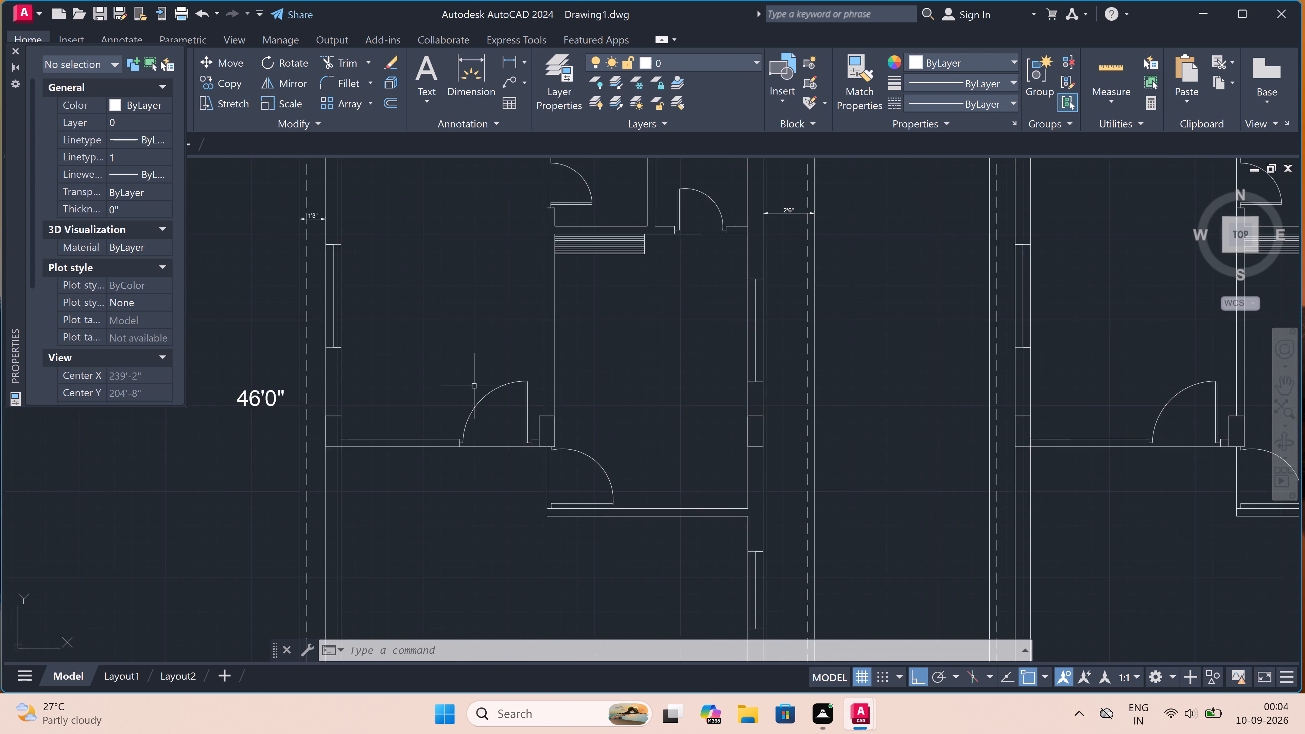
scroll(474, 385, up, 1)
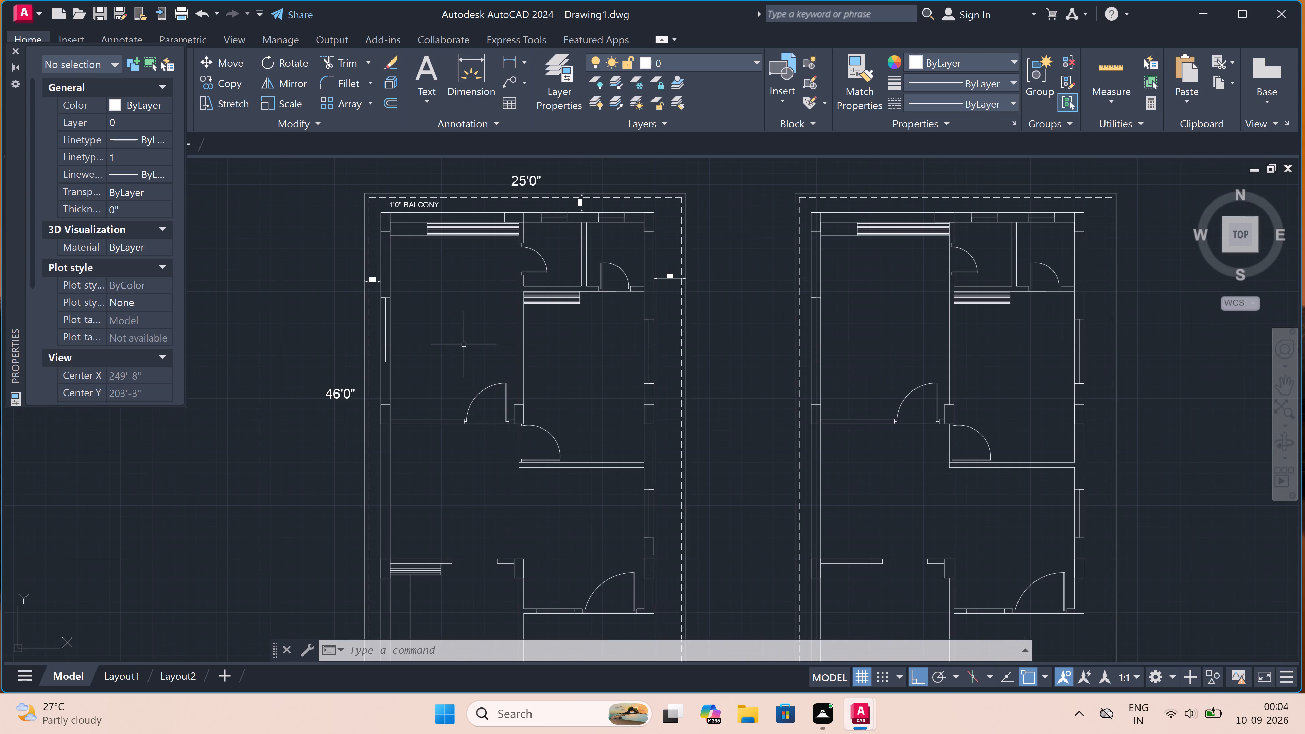
Add a two-line multiline text label "M. BEDROOM" and "10'0"X15'4"" in the left plan's upper-left room.
scroll(455, 349, up, 2)
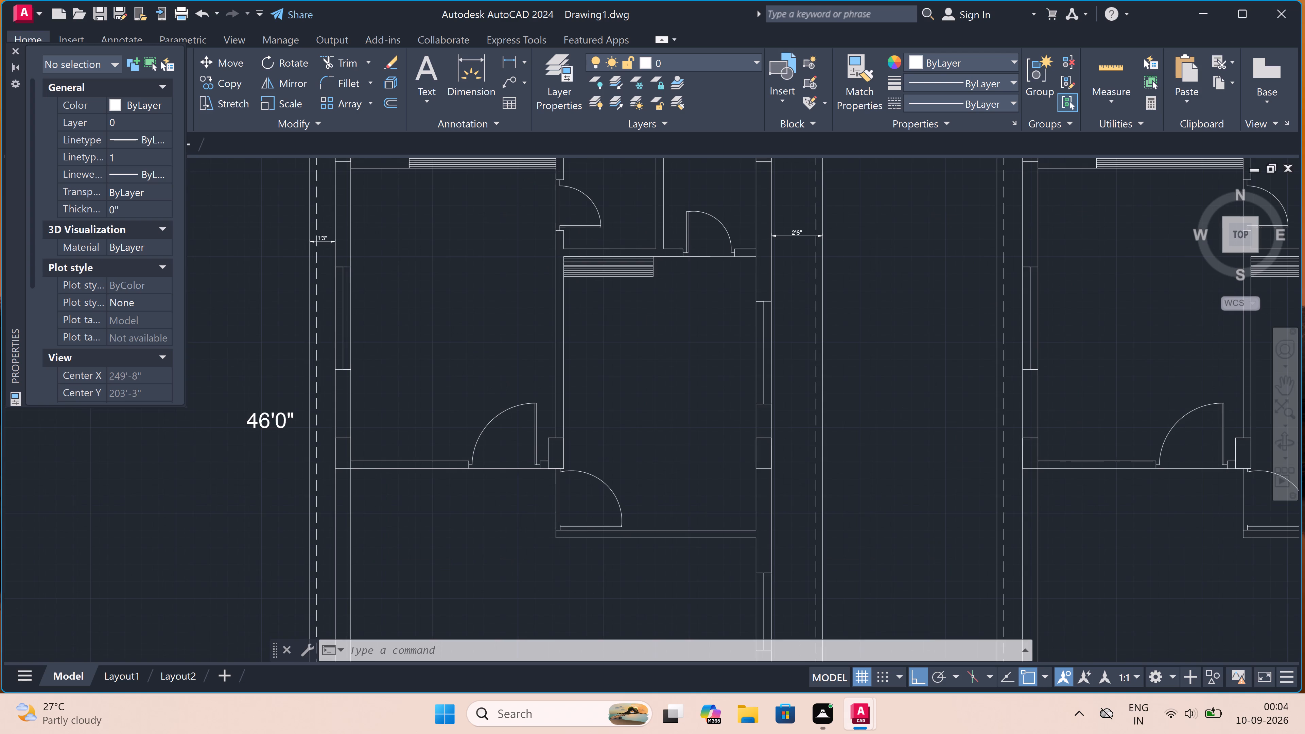
text(MT)
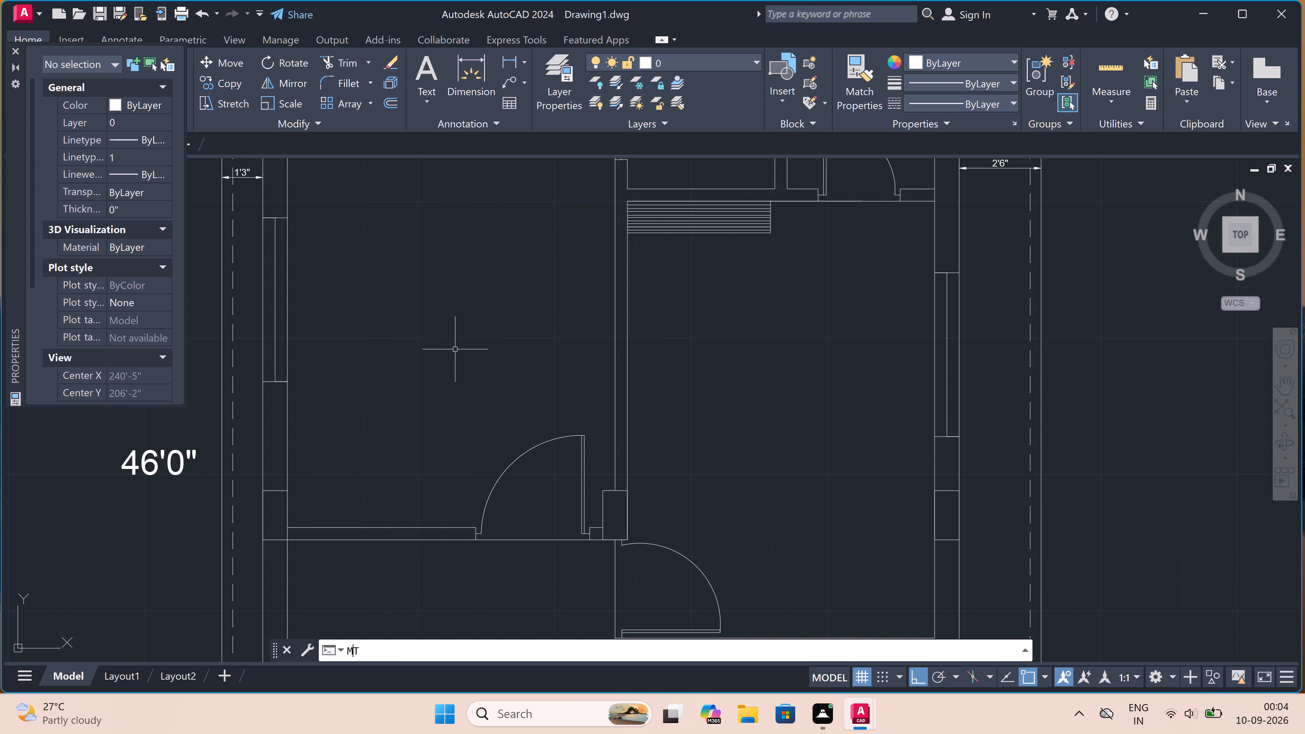
key(space)
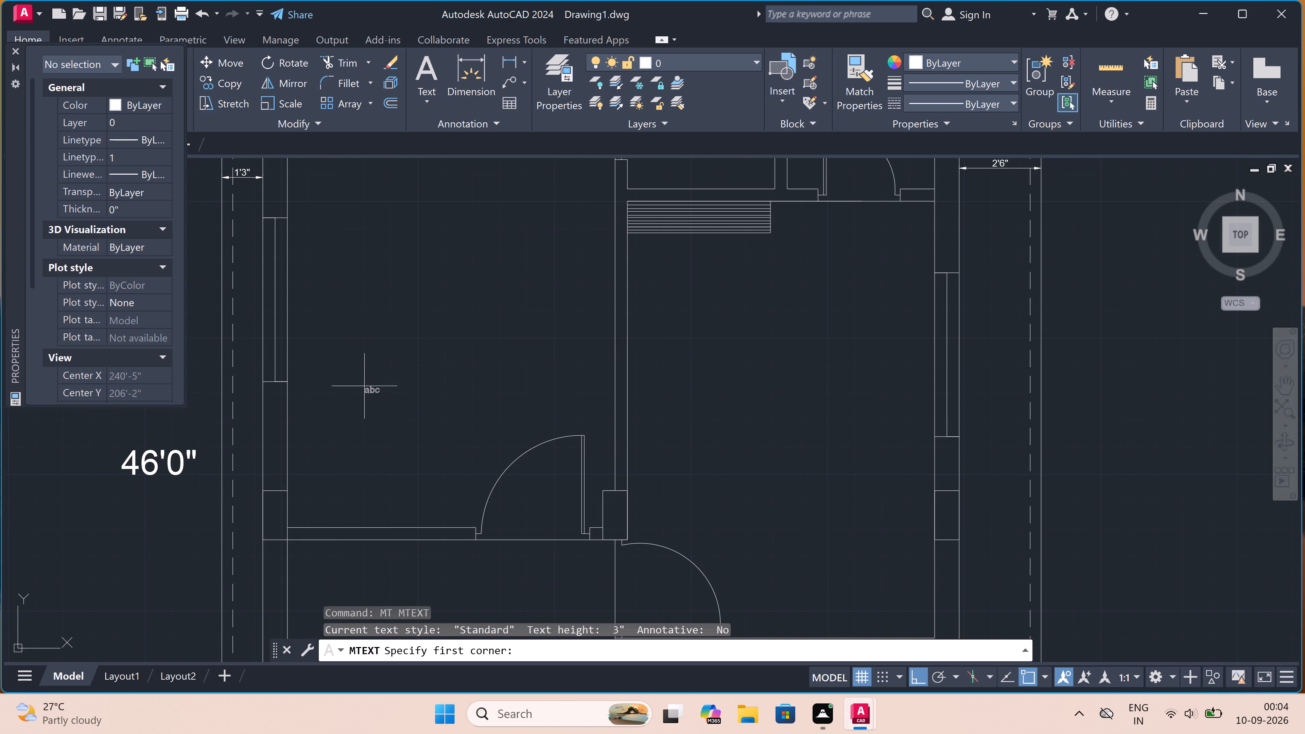
click(329, 402)
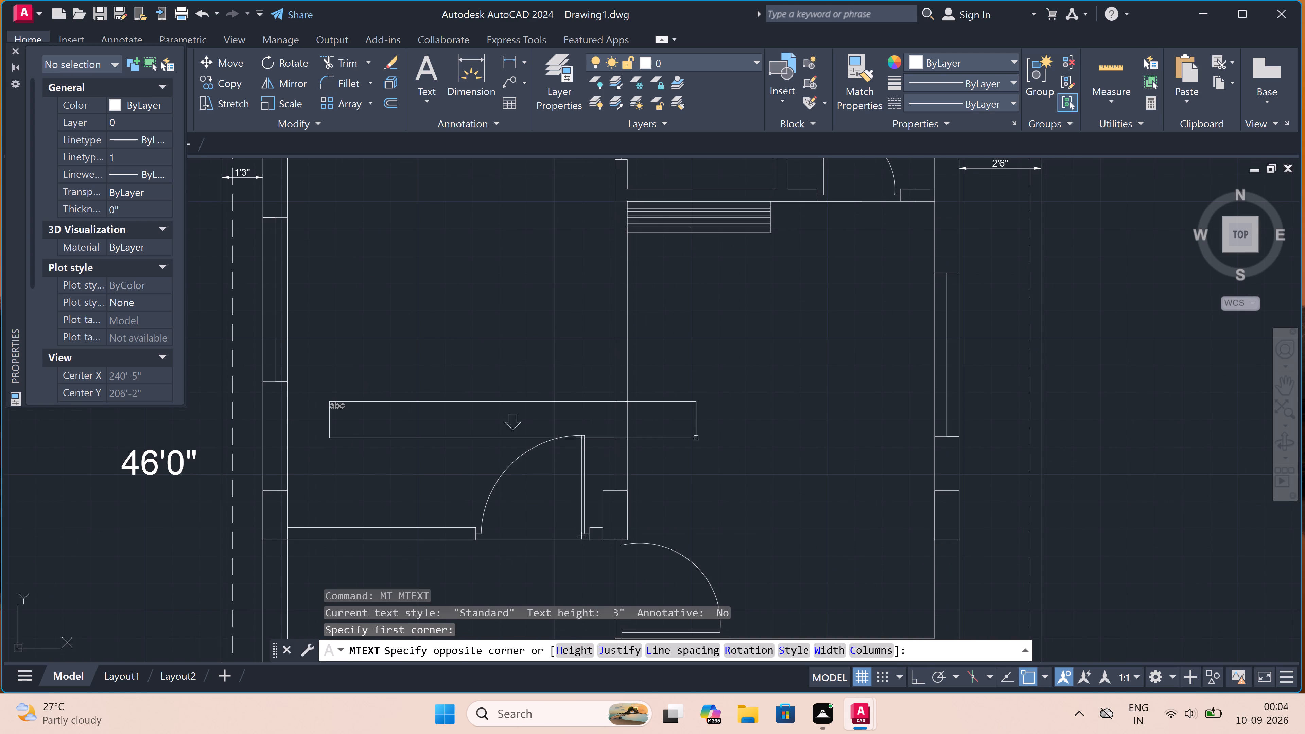
click(705, 432)
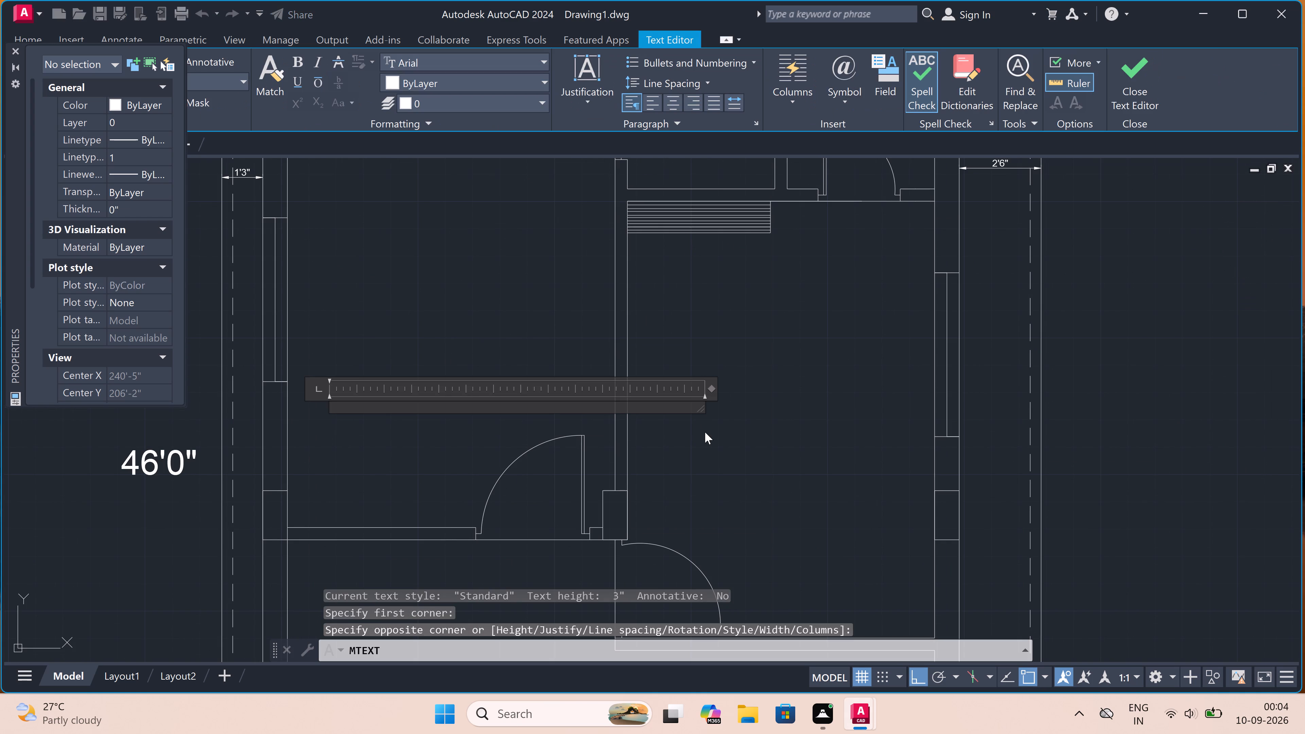
text(M.)
key(space)
text(BEDROOM)
key(Return)
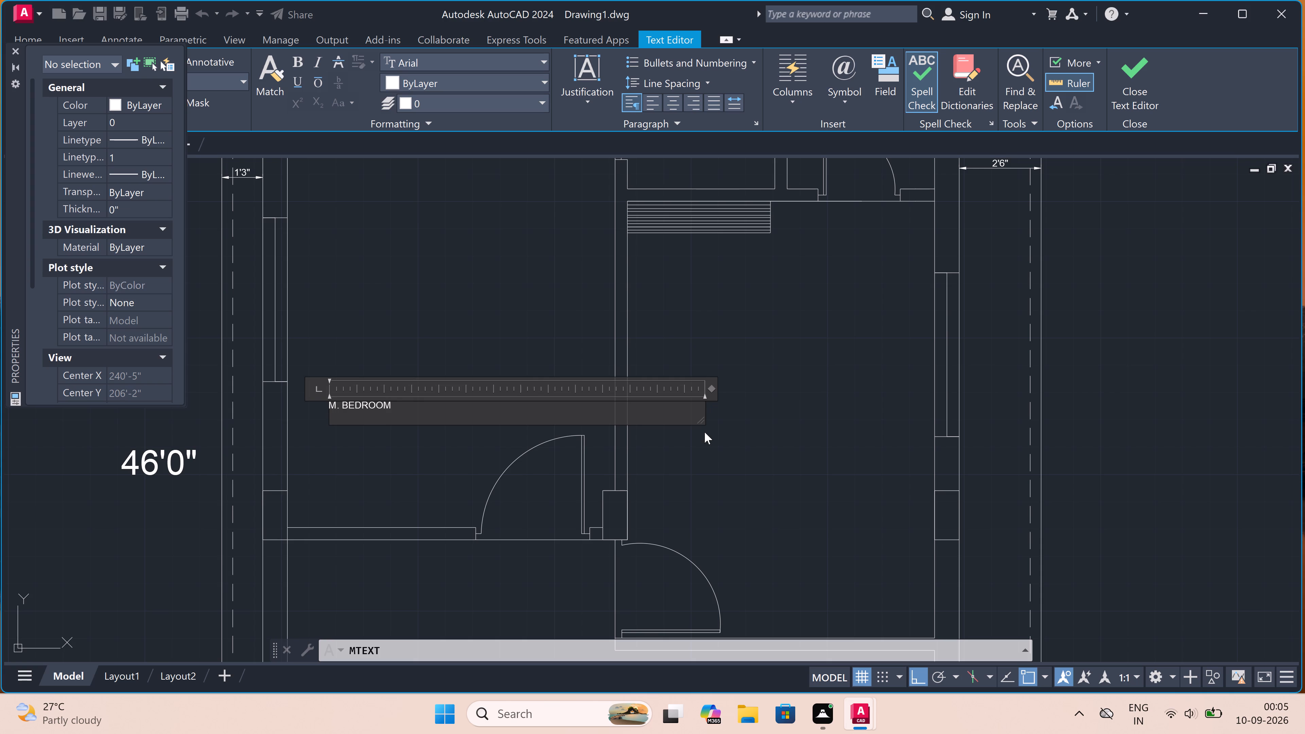
key(1)
text(0'0)
text("X)
text(15)
key(apostrophe)
key(4)
key(shift+quotedbl)
click(377, 454)
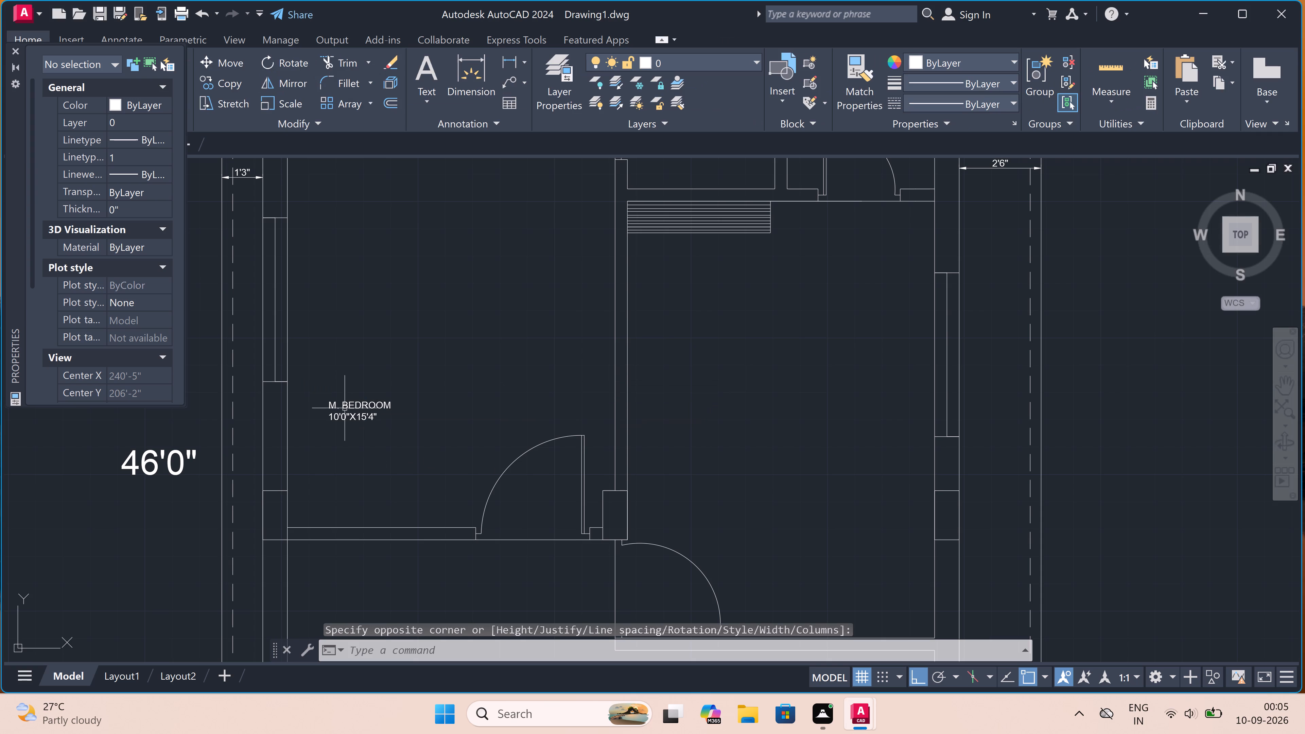
Turn Ortho off and move the M. BEDROOM label diagonally down, beside the bedroom door swing above the lower wall.
click(343, 407)
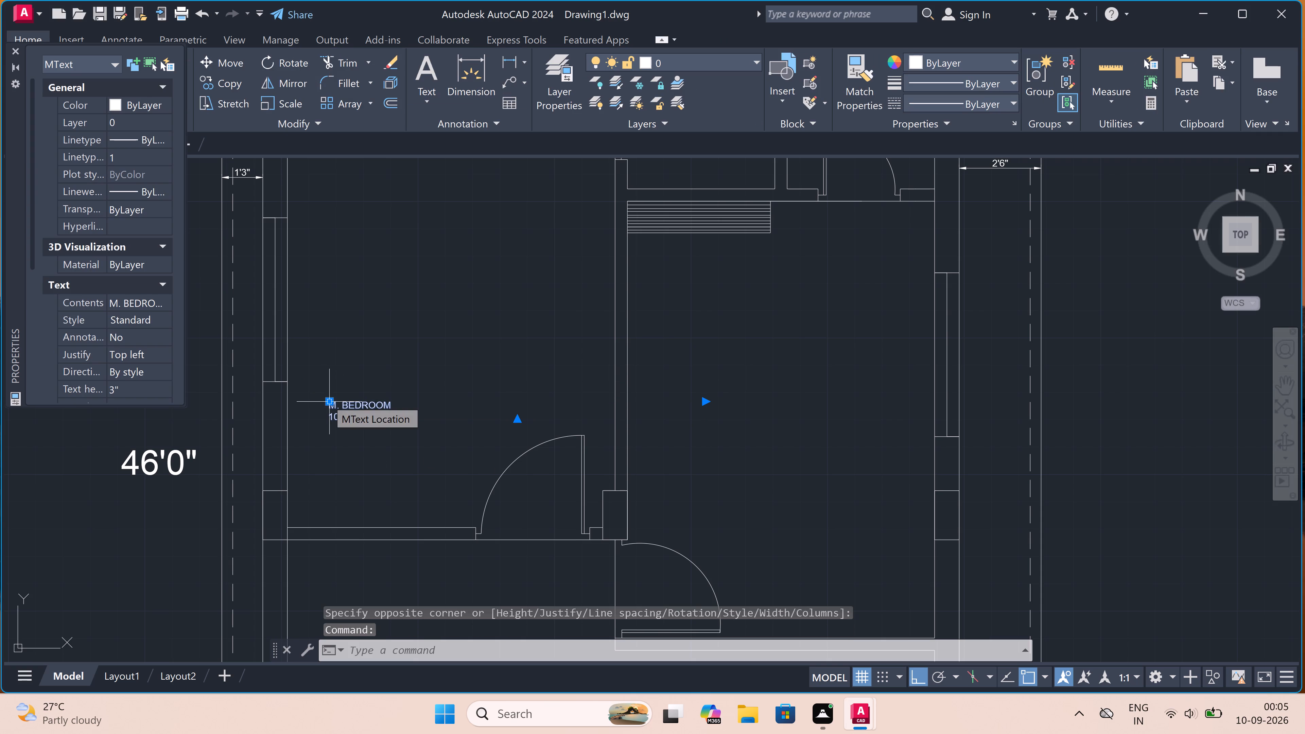
click(326, 399)
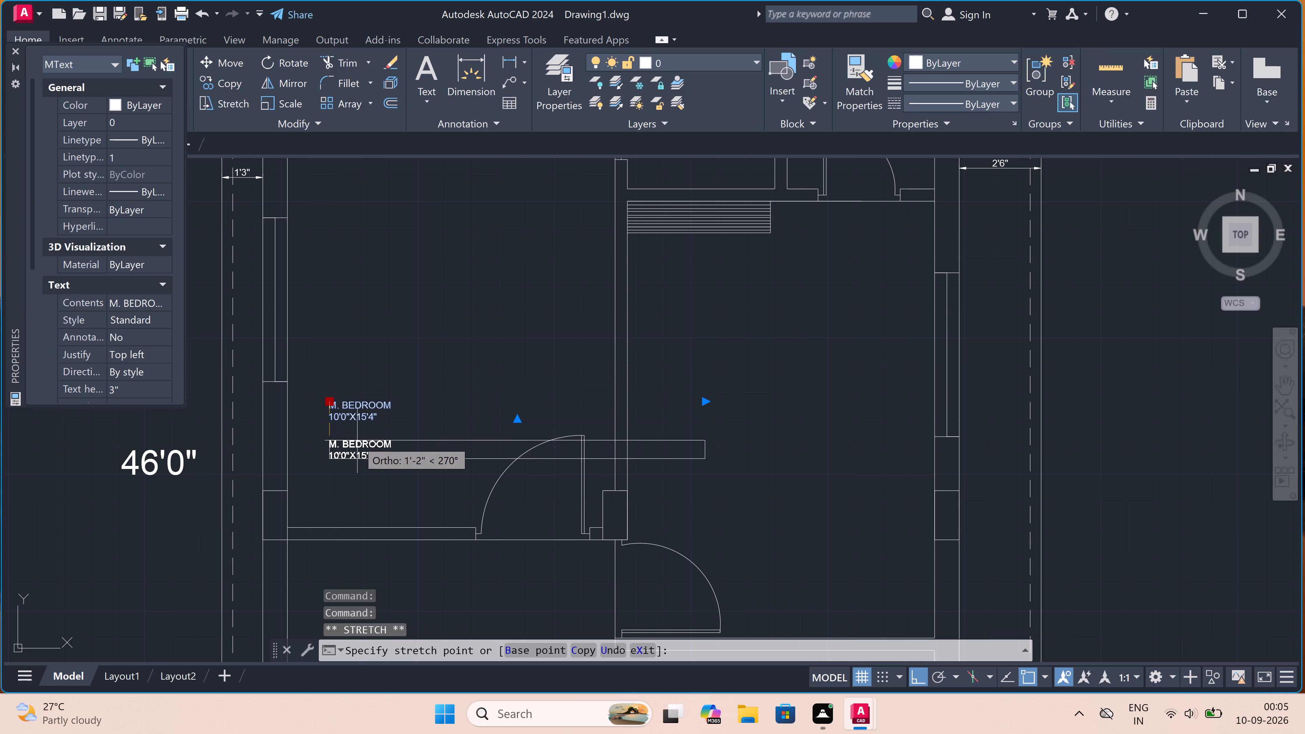
key(F8)
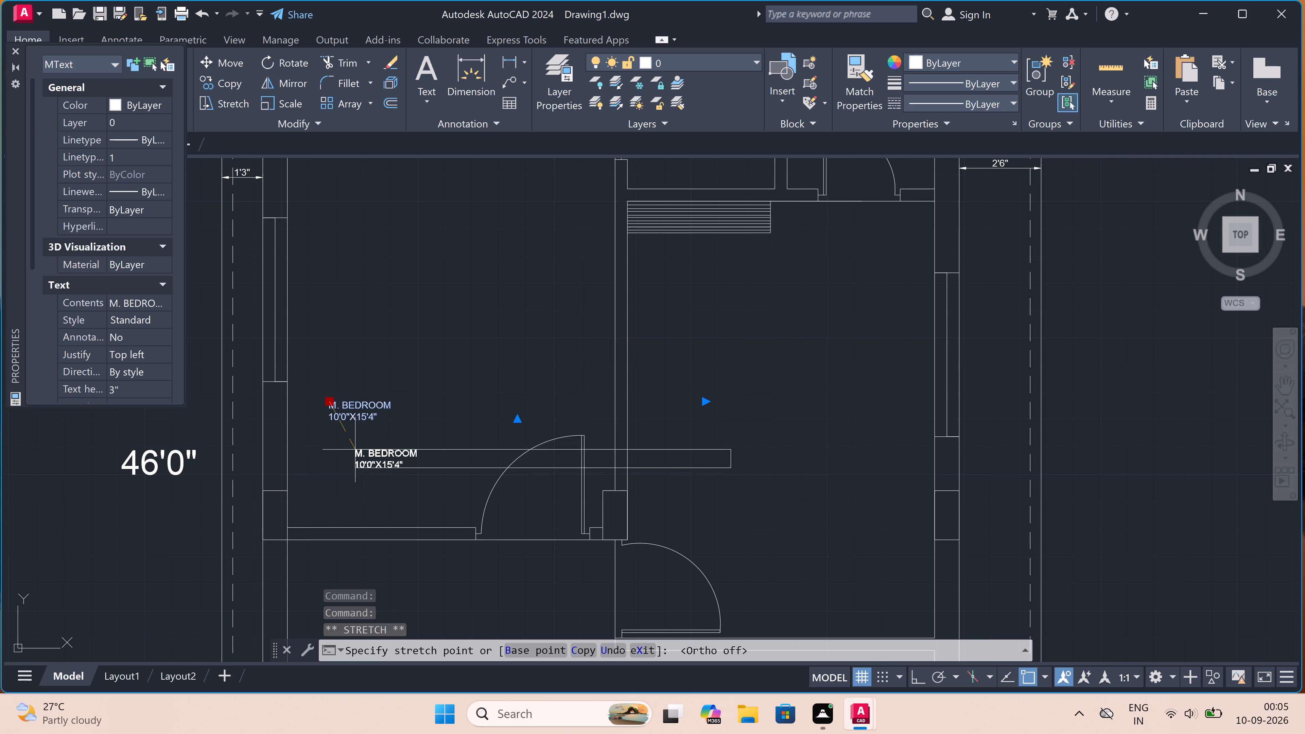
click(358, 449)
key(Escape)
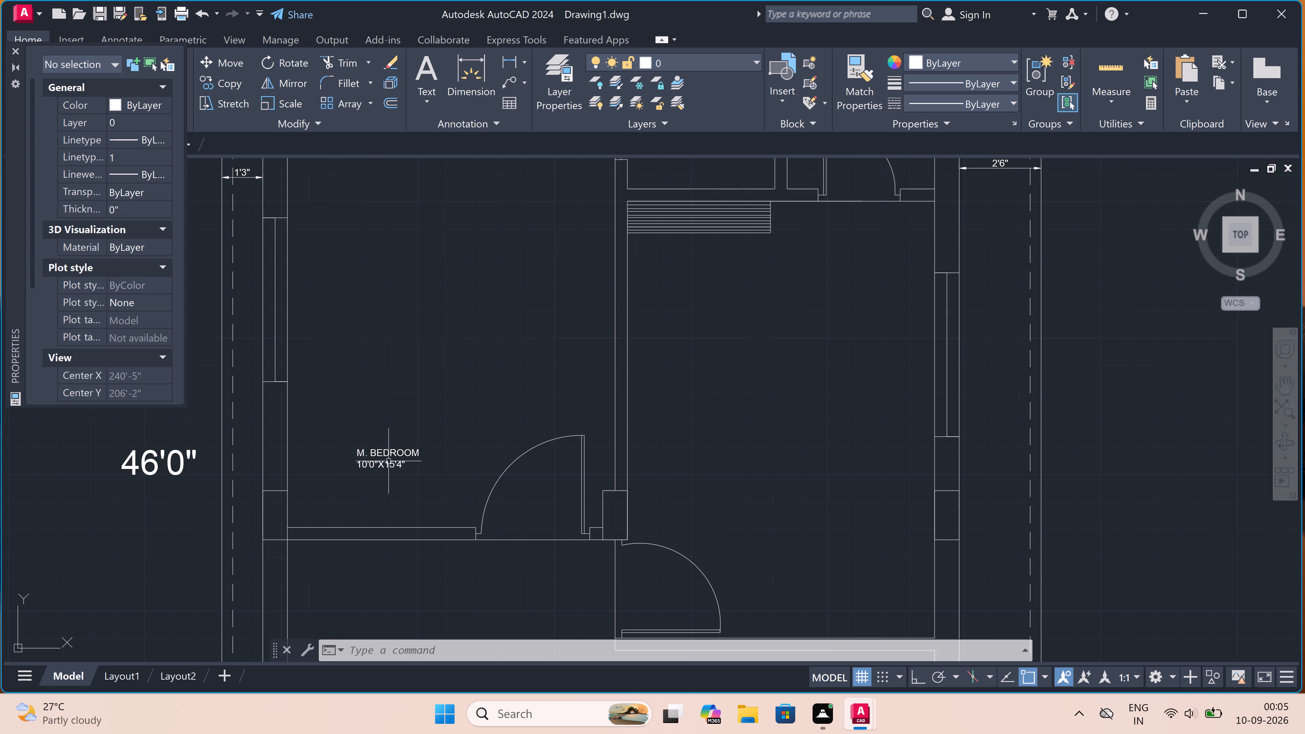
Copy the M. BEDROOM label, text unchanged, into the adjacent bedroom, near its lower wall beside the door swing.
double_click(382, 450)
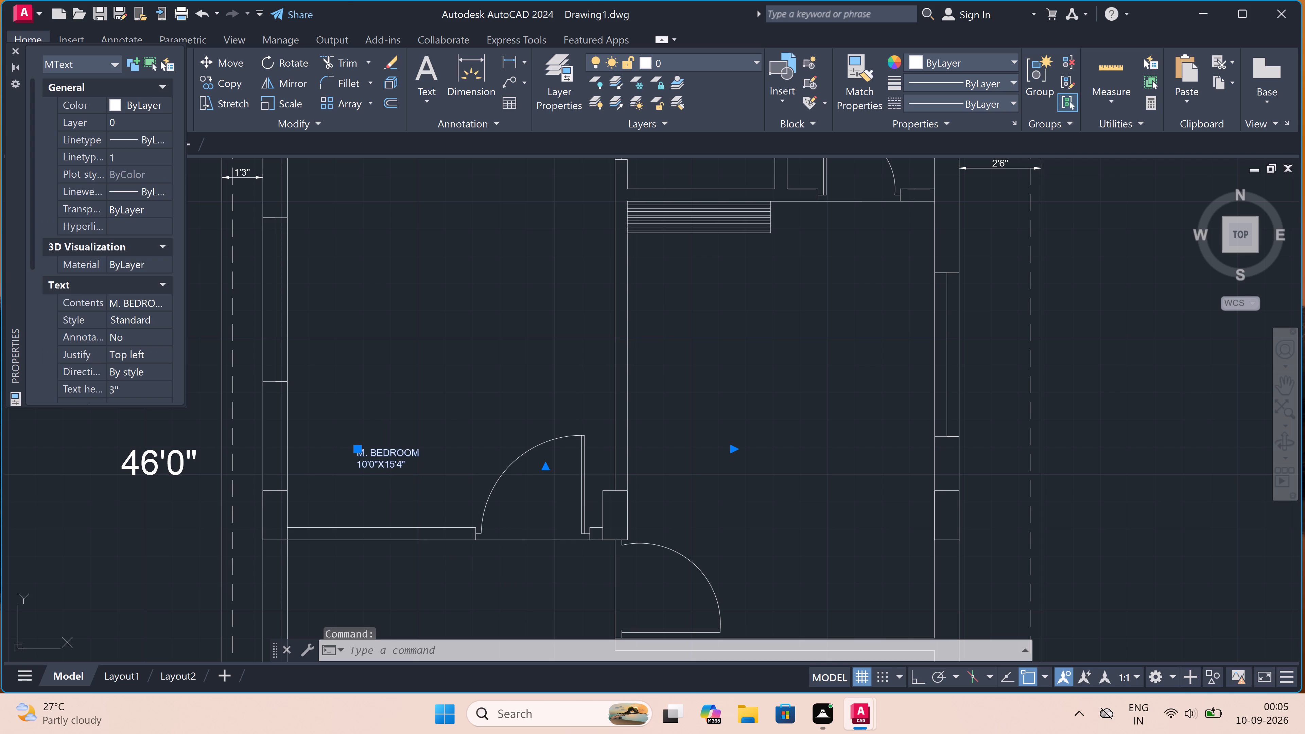
click(379, 282)
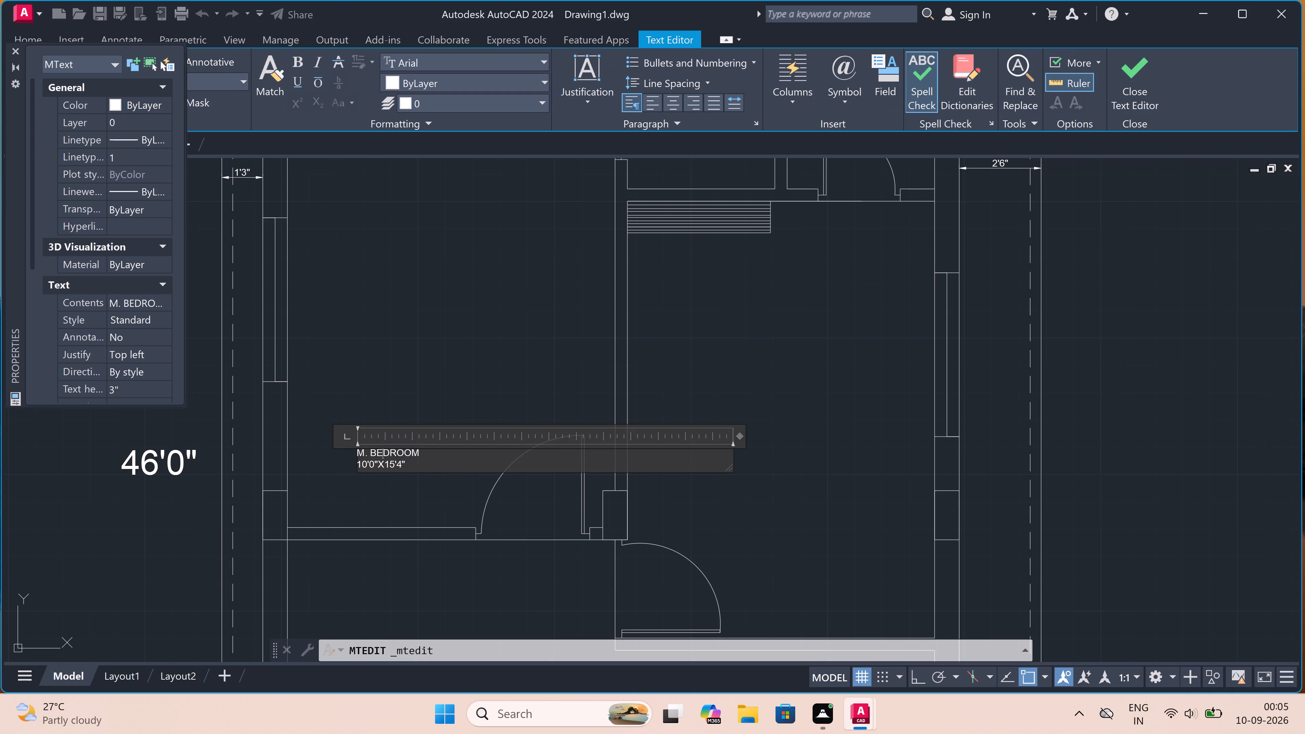
drag(436, 439, 432, 444)
click(331, 486)
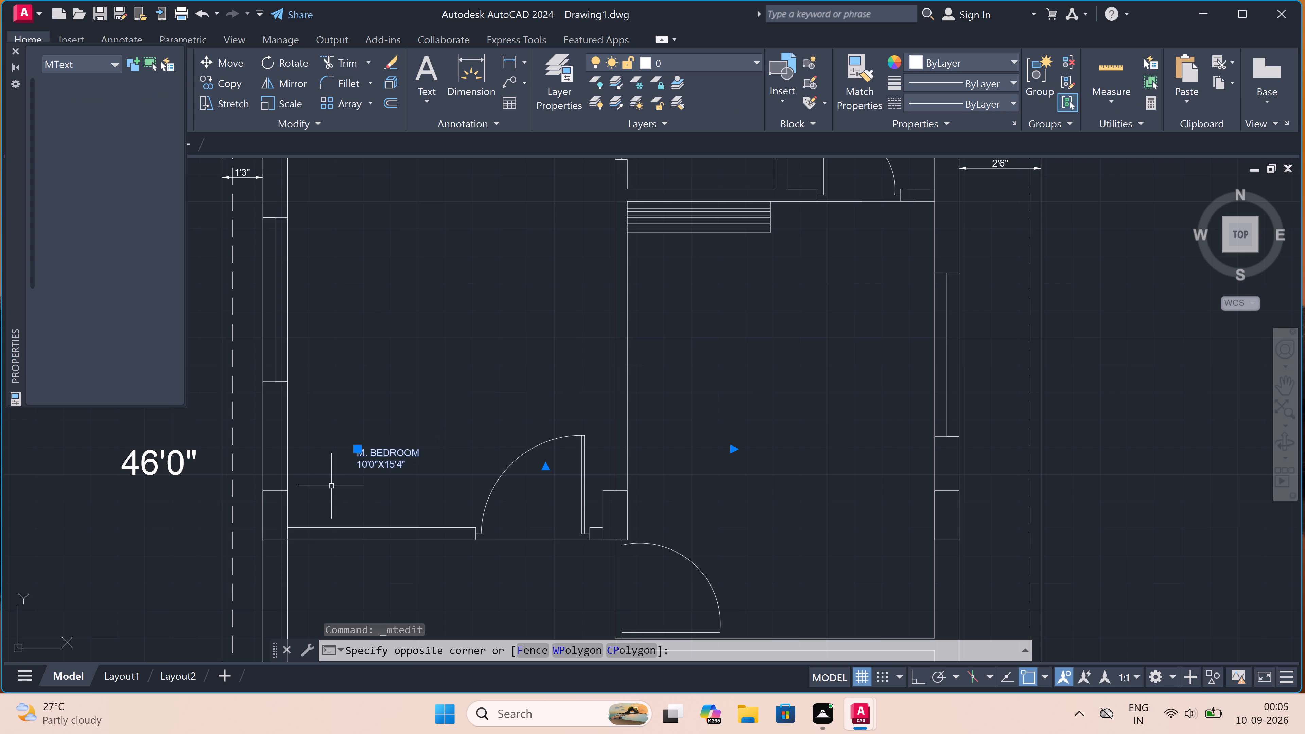
click(231, 79)
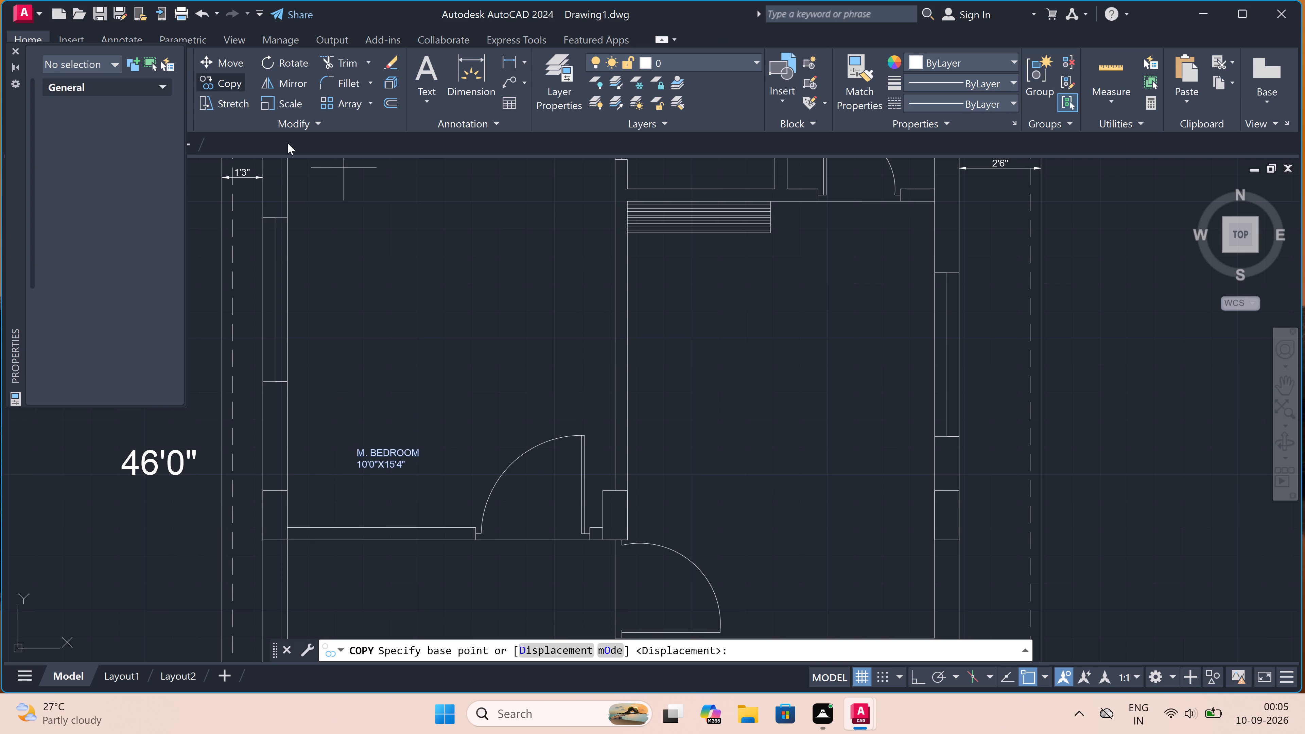
click(373, 448)
scroll(605, 432, down, 4)
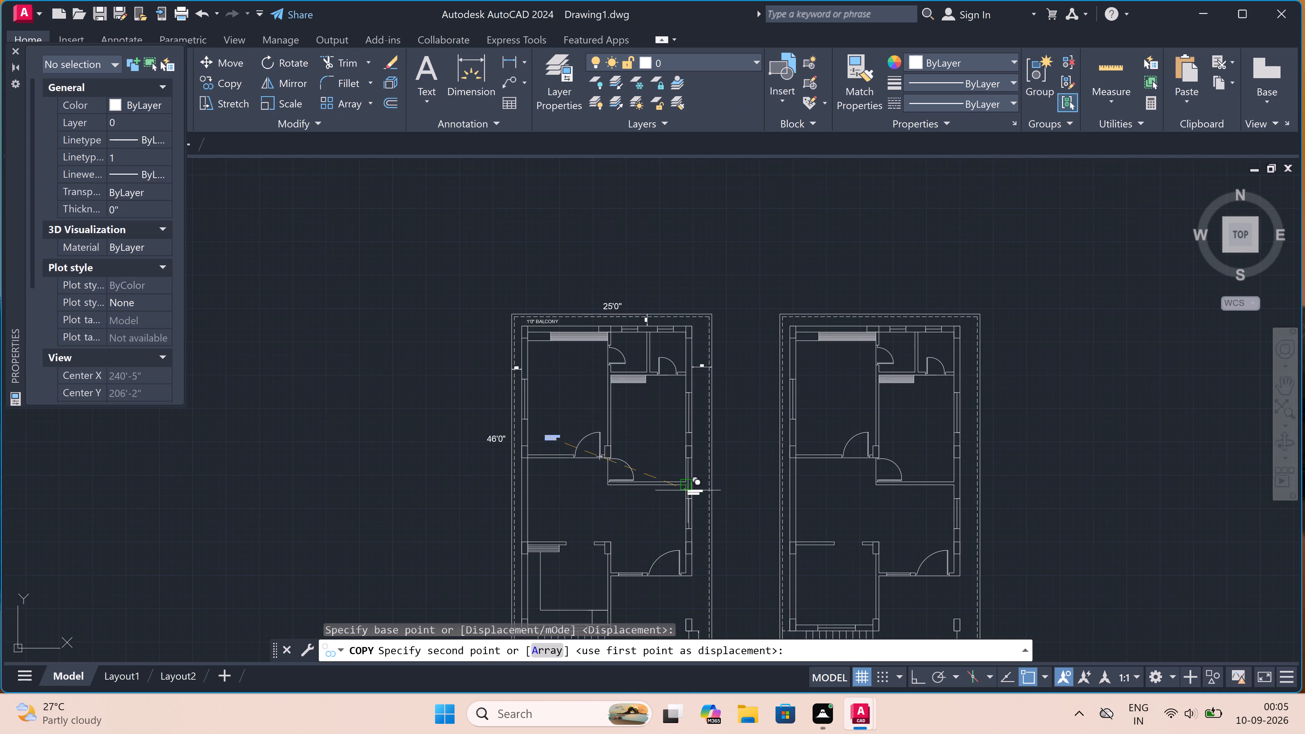
scroll(650, 469, up, 4)
click(654, 466)
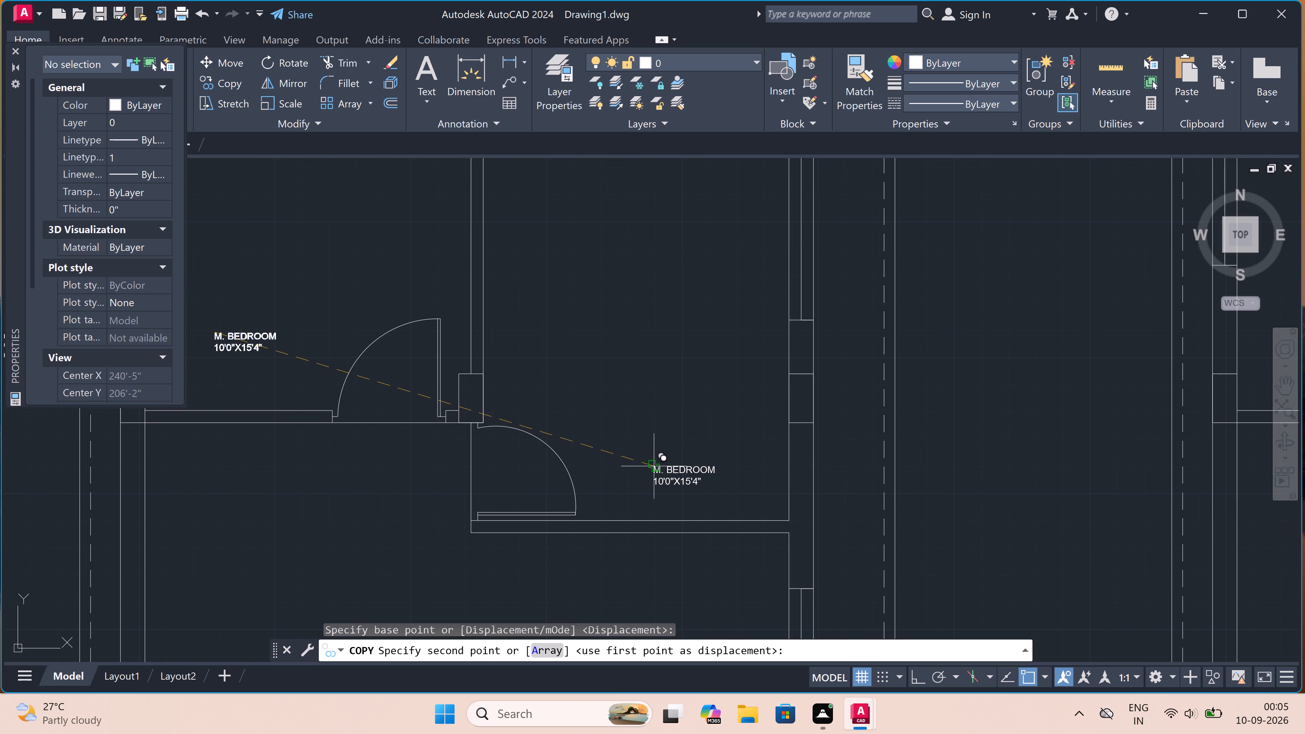
key(Escape)
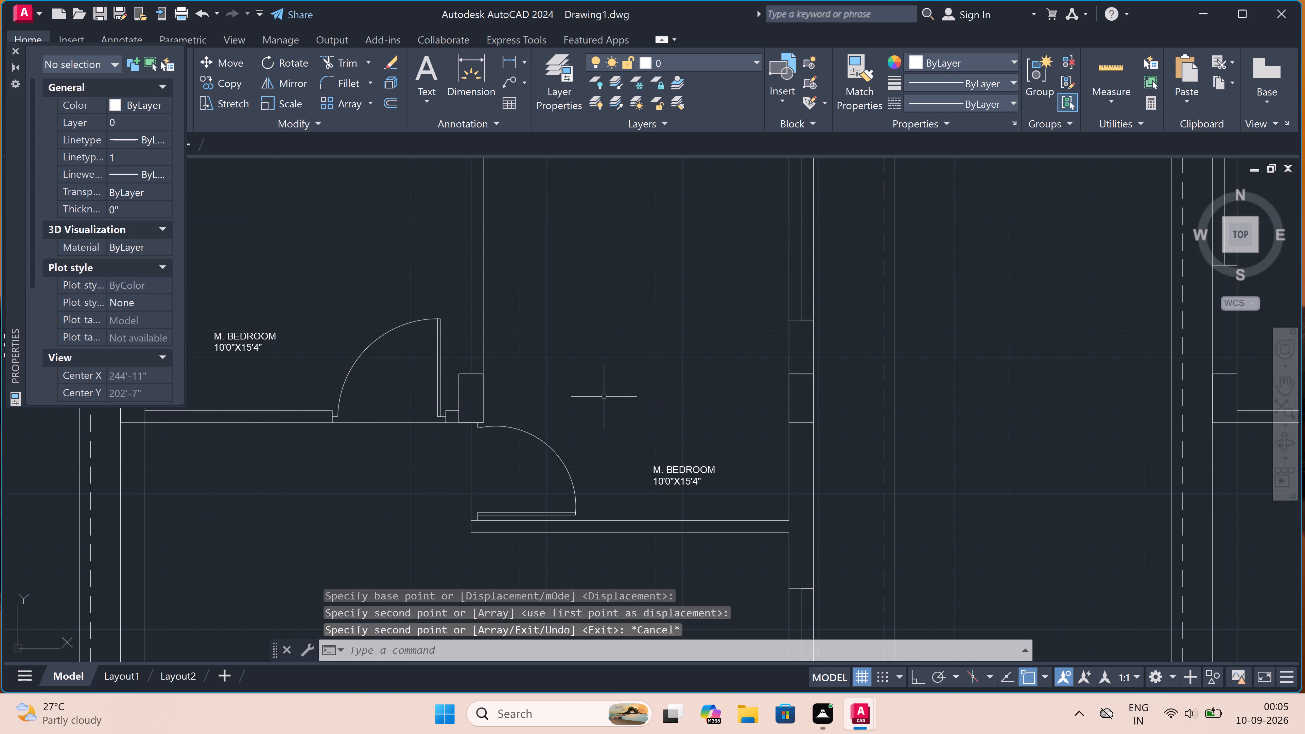
Copy the second bedroom's label into both small rooms along the left plan's top wall, above their door swings.
scroll(604, 396, down, 1)
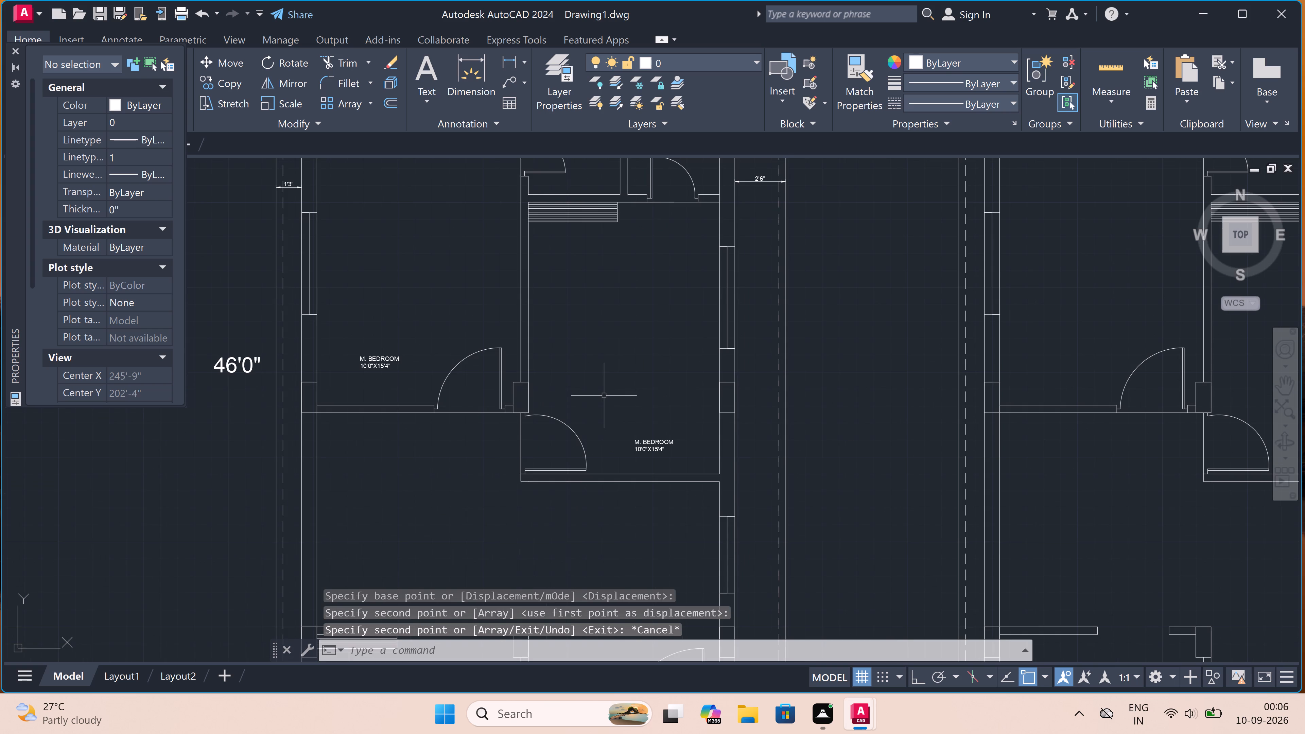
scroll(643, 442, up, 1)
click(643, 441)
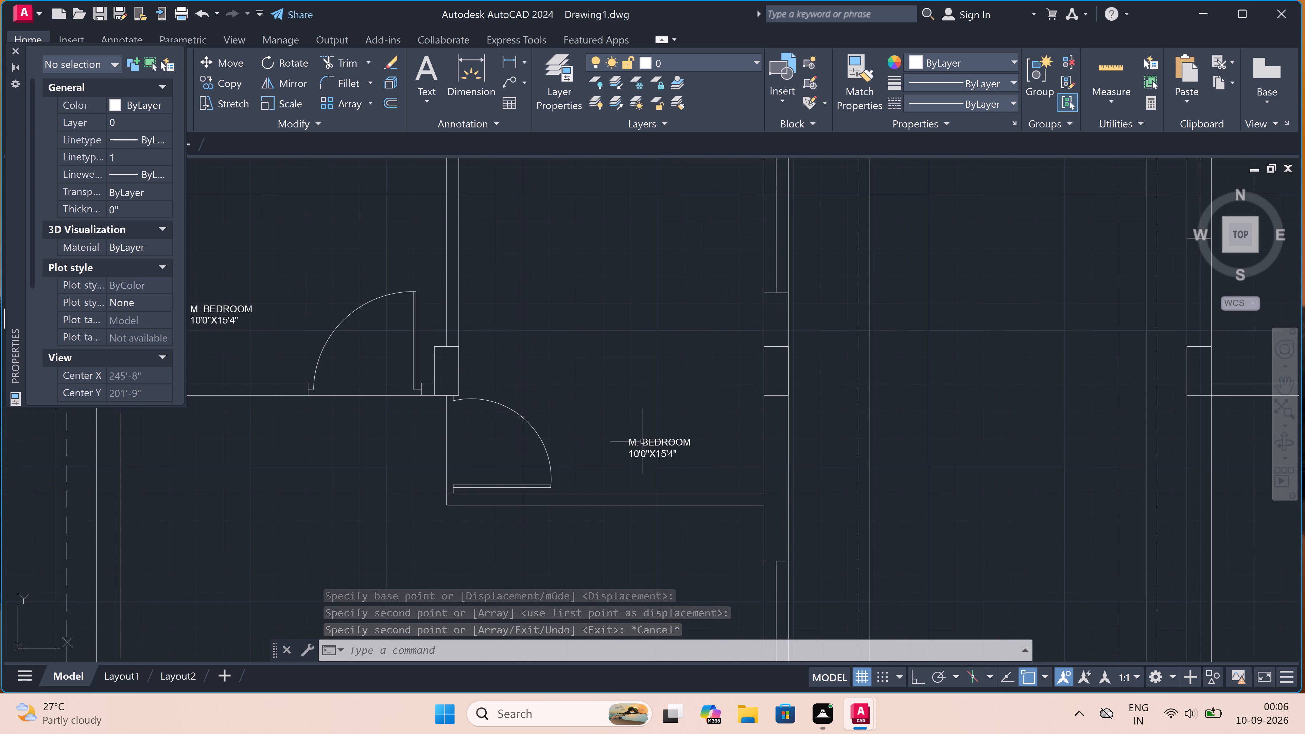
click(234, 79)
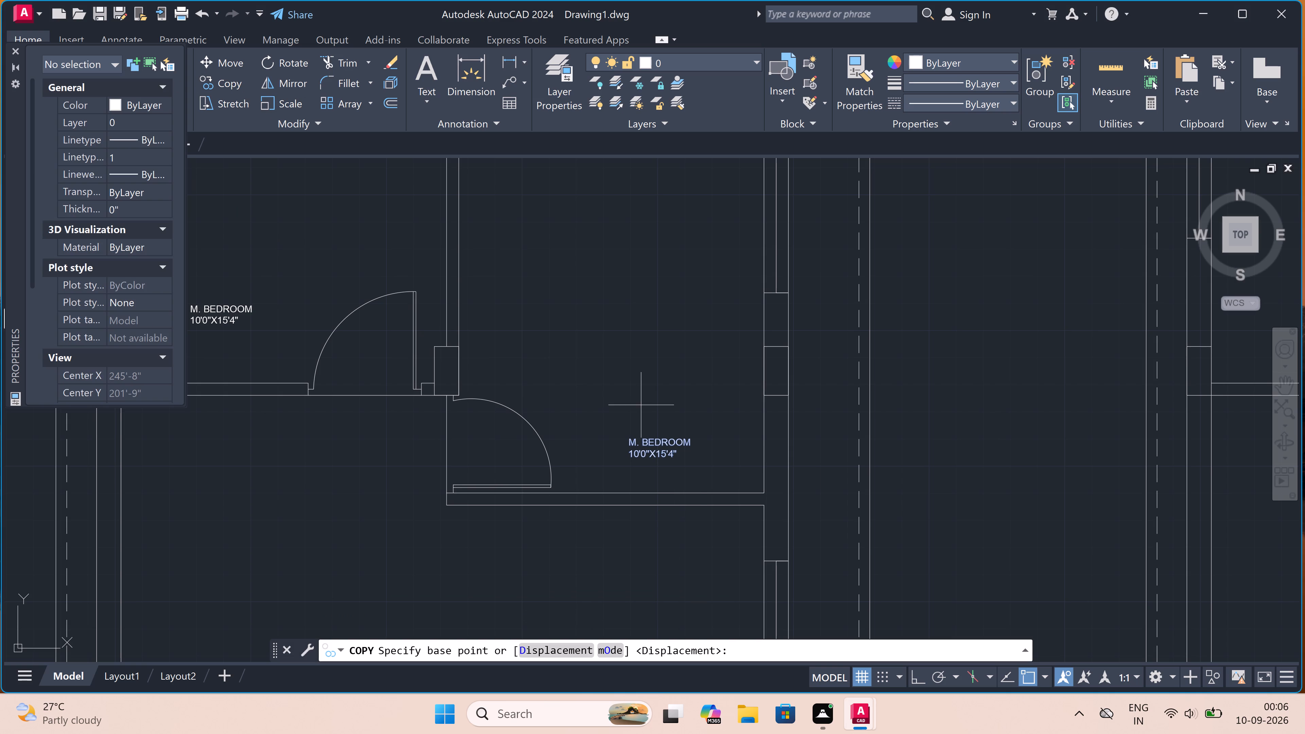
click(654, 443)
scroll(512, 375, down, 2)
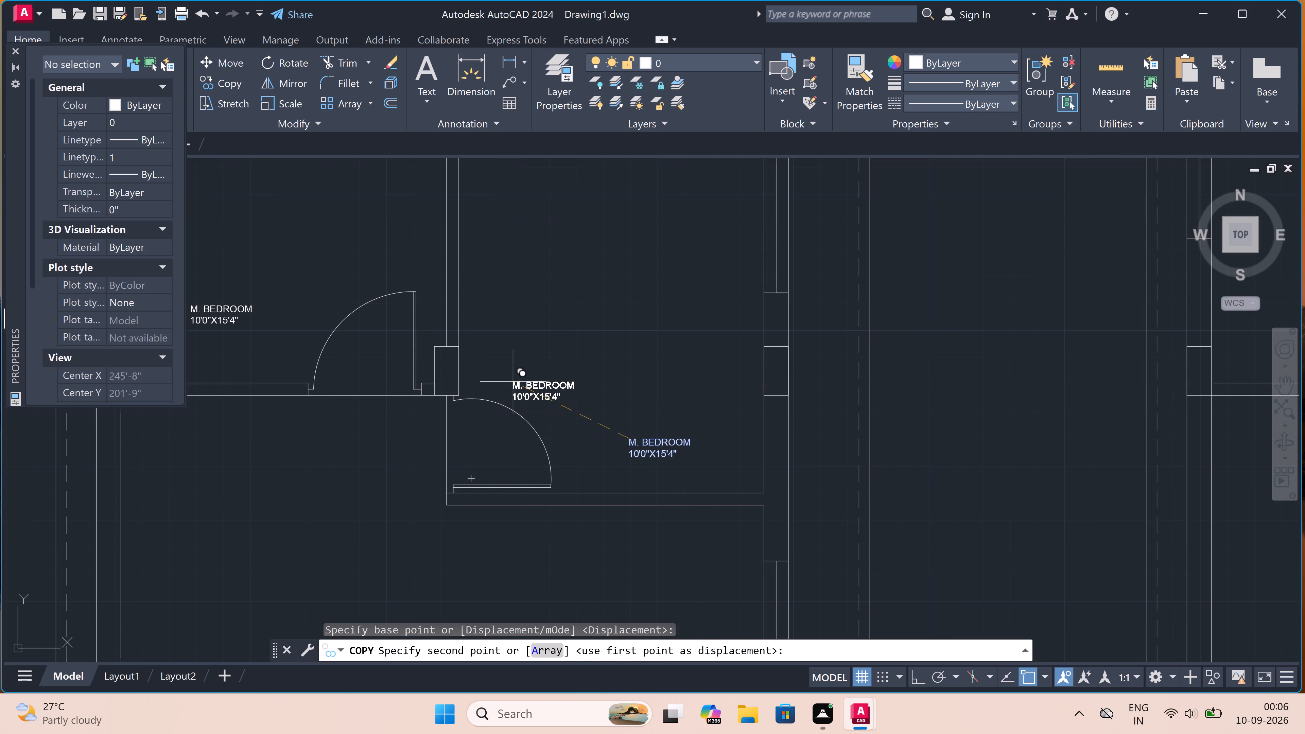
scroll(512, 375, down, 1)
scroll(494, 258, up, 4)
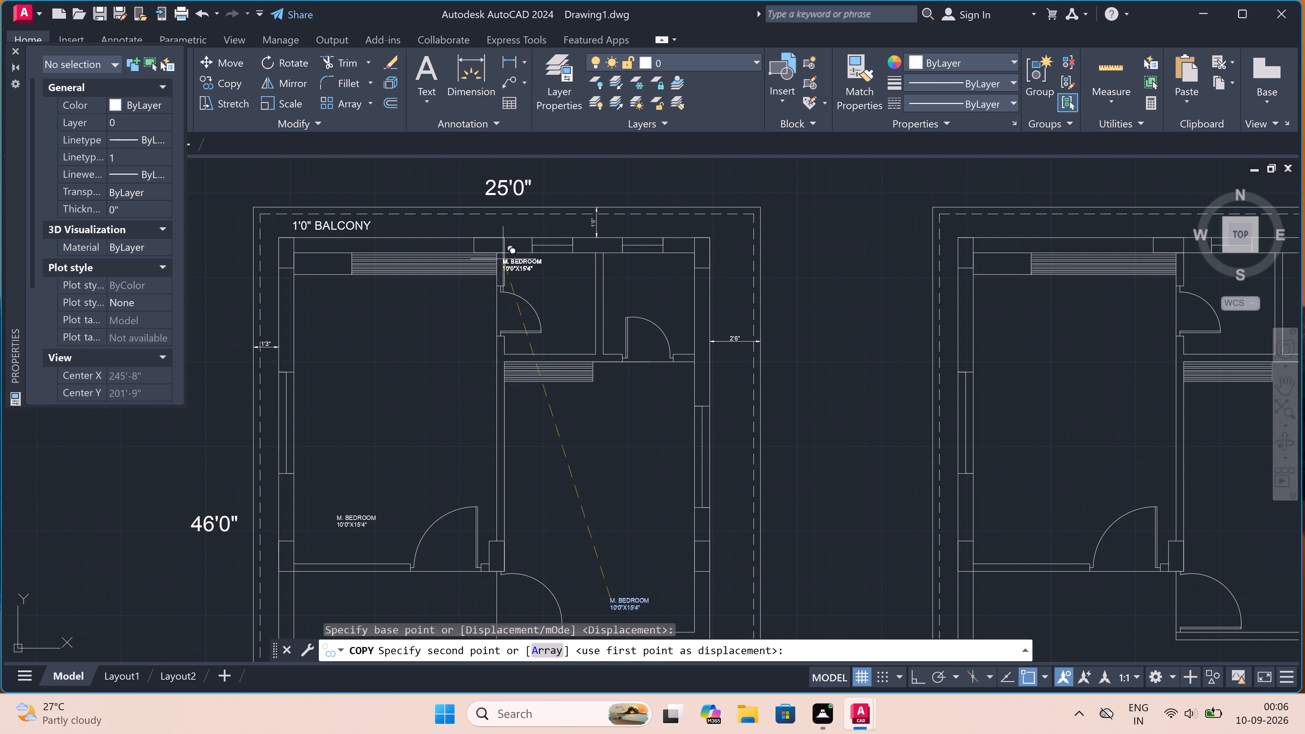
scroll(540, 267, up, 3)
click(530, 266)
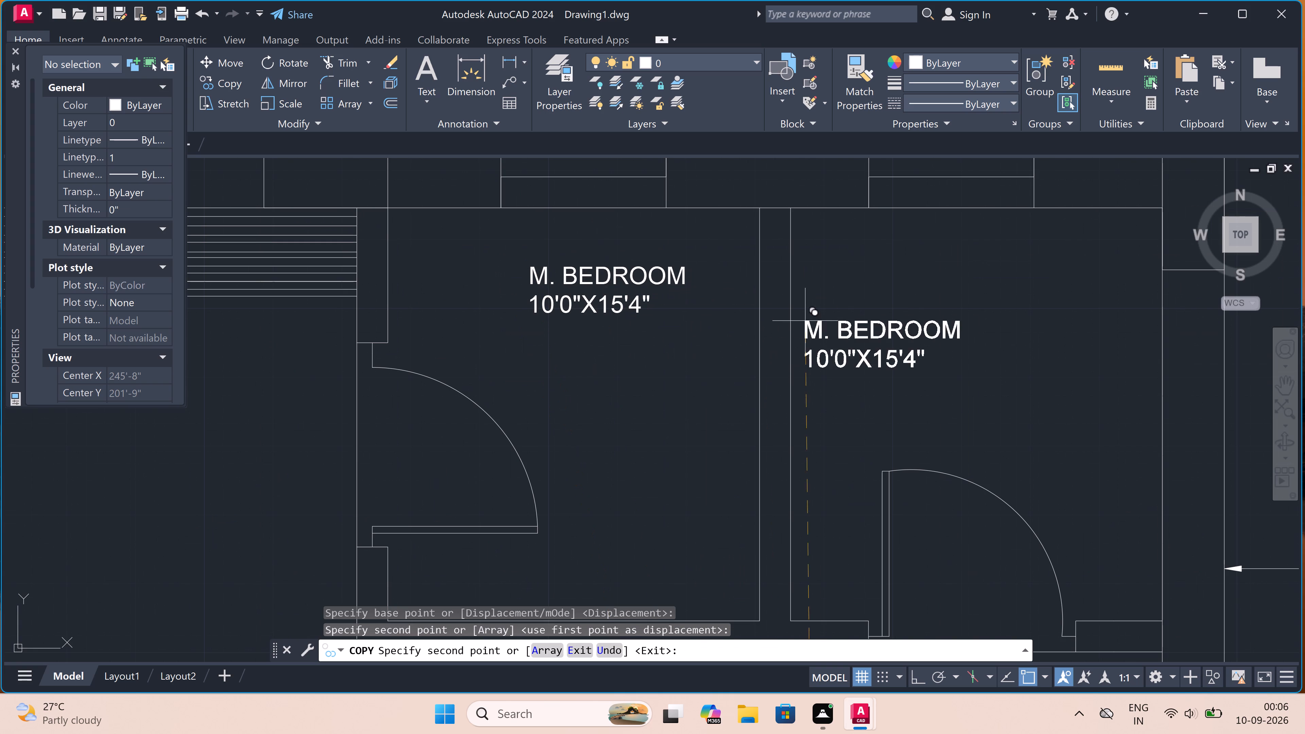
click(869, 266)
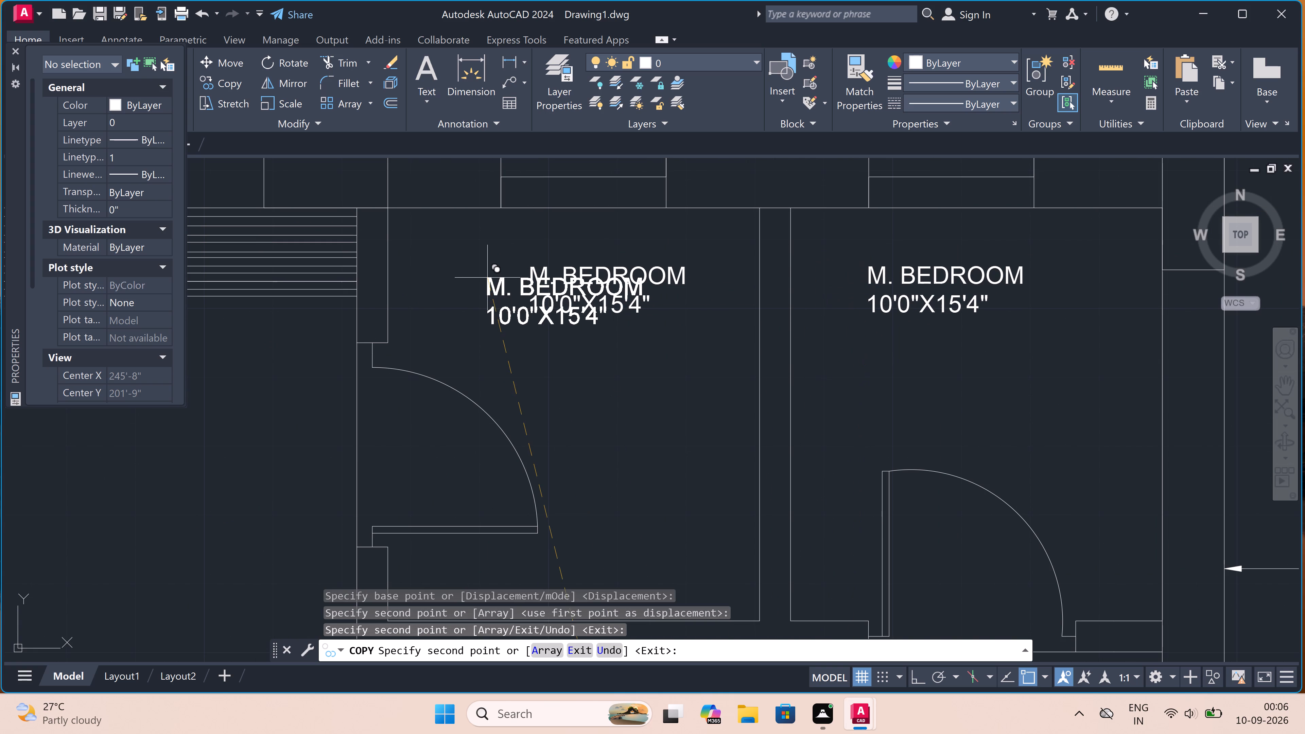
Copy the M. BEDROOM label into the left plan's two middle rooms, the counter room beside the stairs, and the open area outside the entrance door.
scroll(487, 278, down, 6)
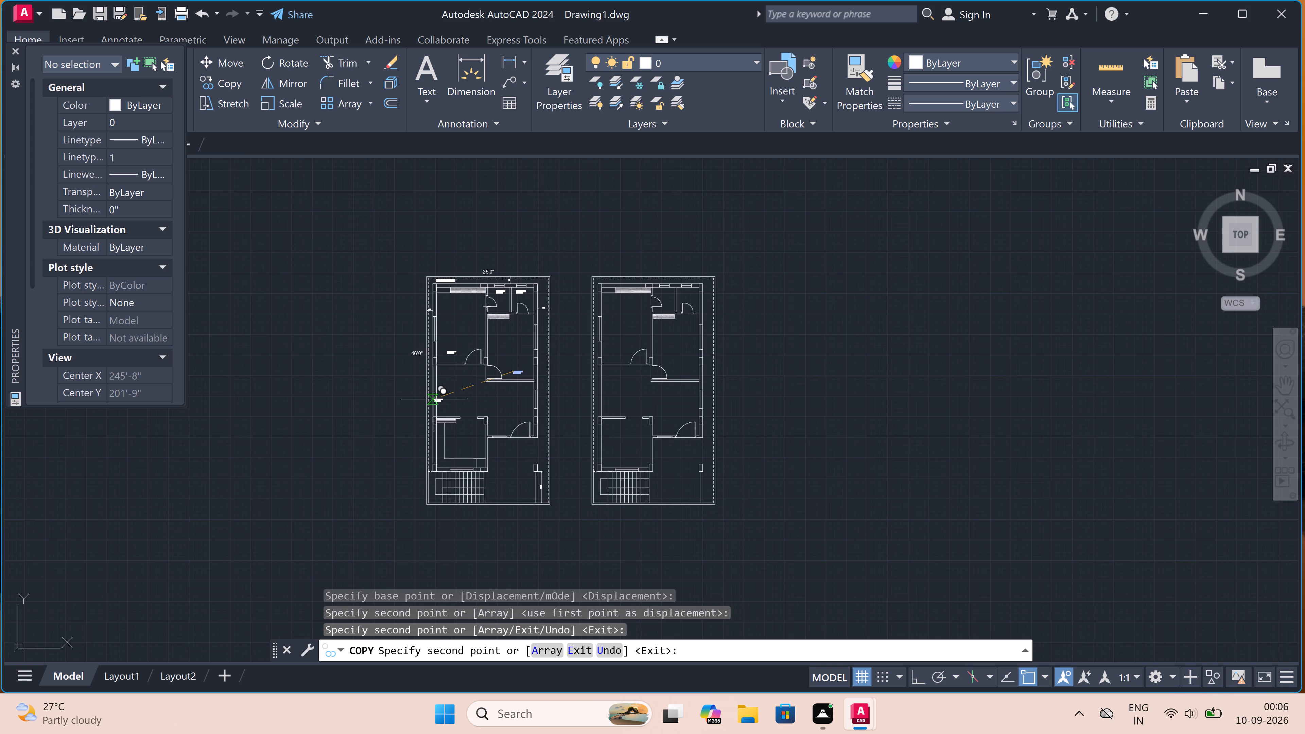
scroll(431, 398, up, 3)
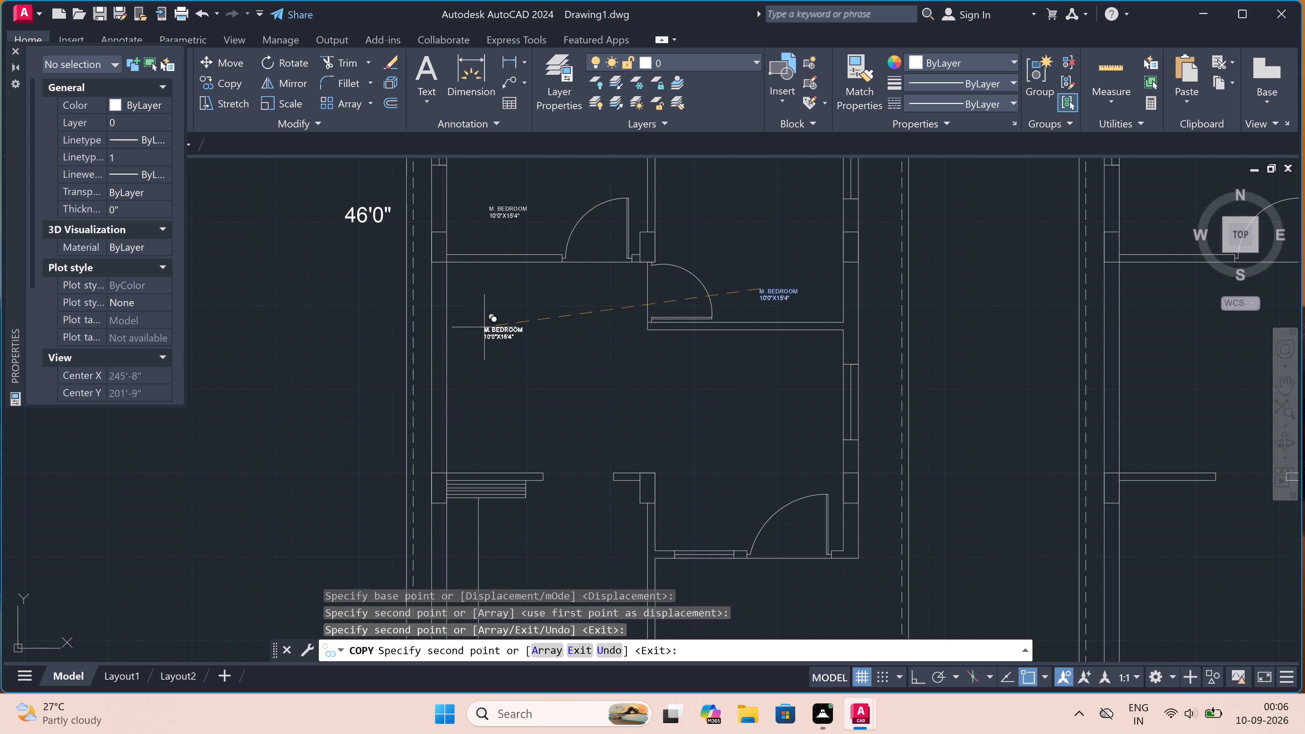
click(483, 336)
scroll(543, 299, down, 2)
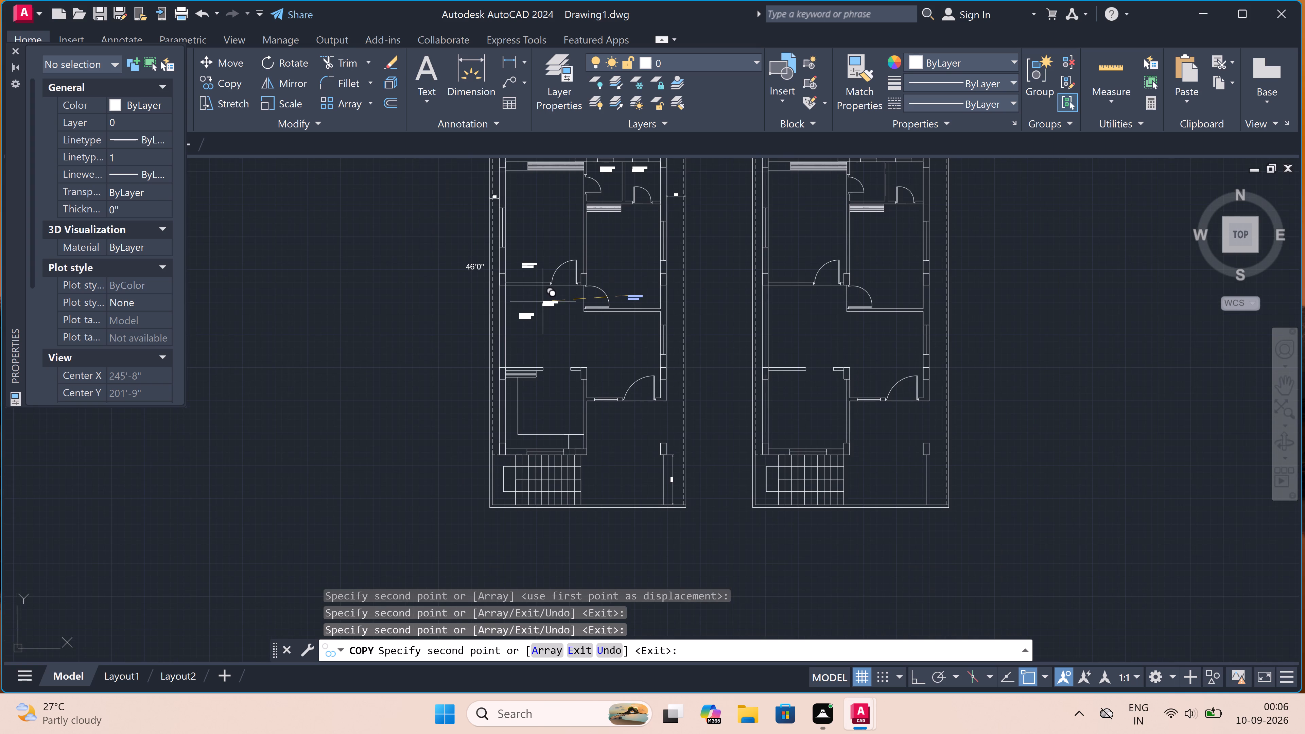
scroll(593, 371, up, 3)
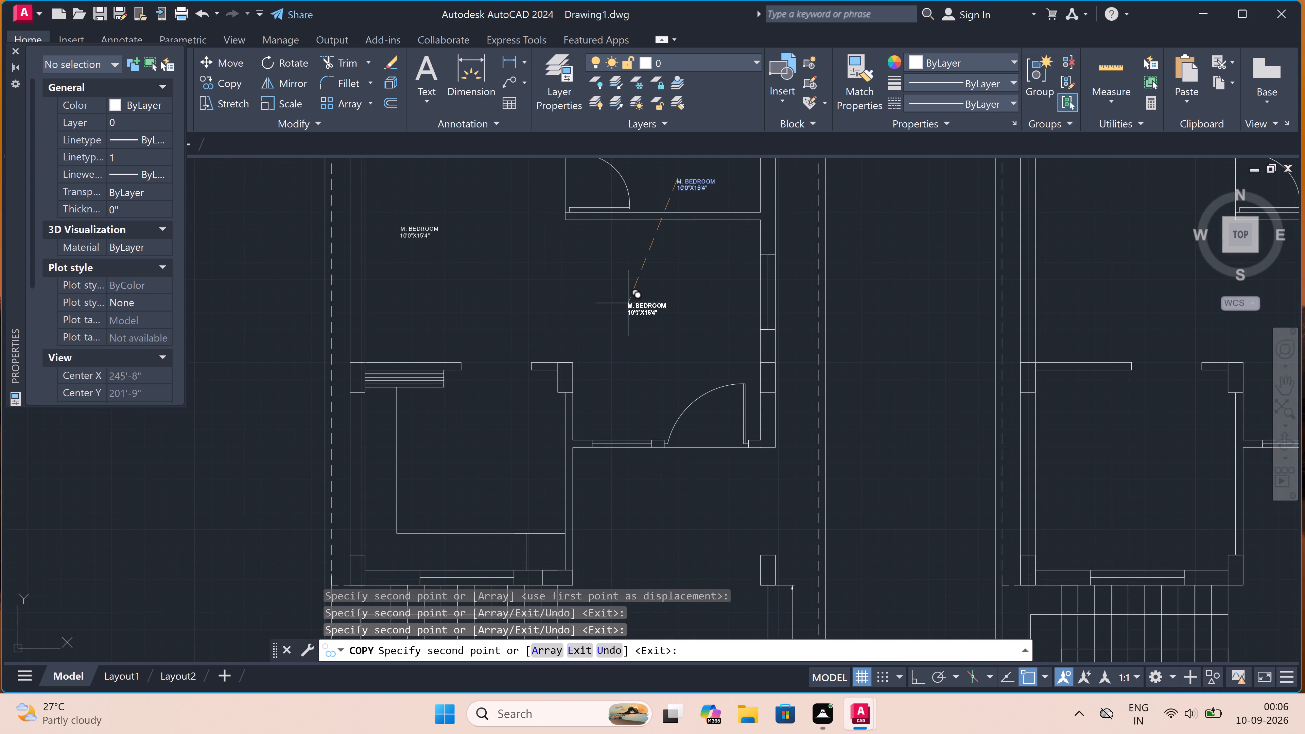
click(656, 264)
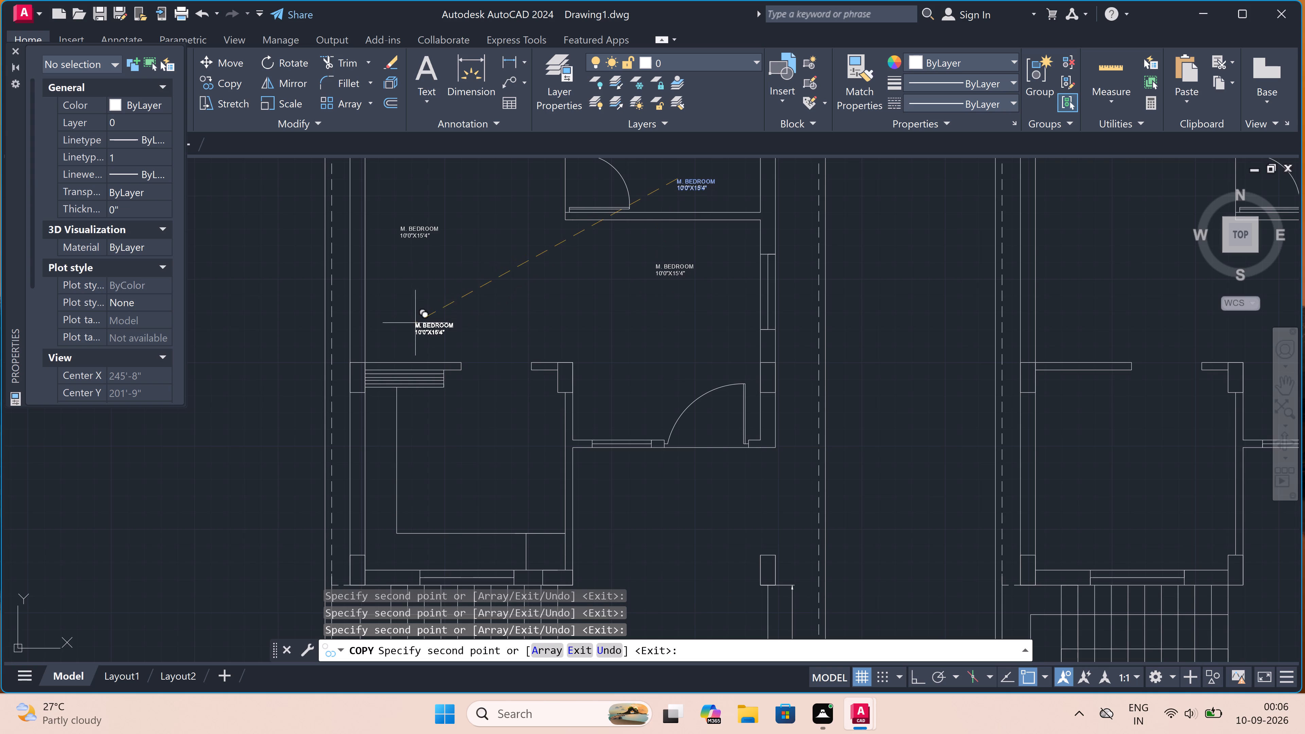
click(443, 450)
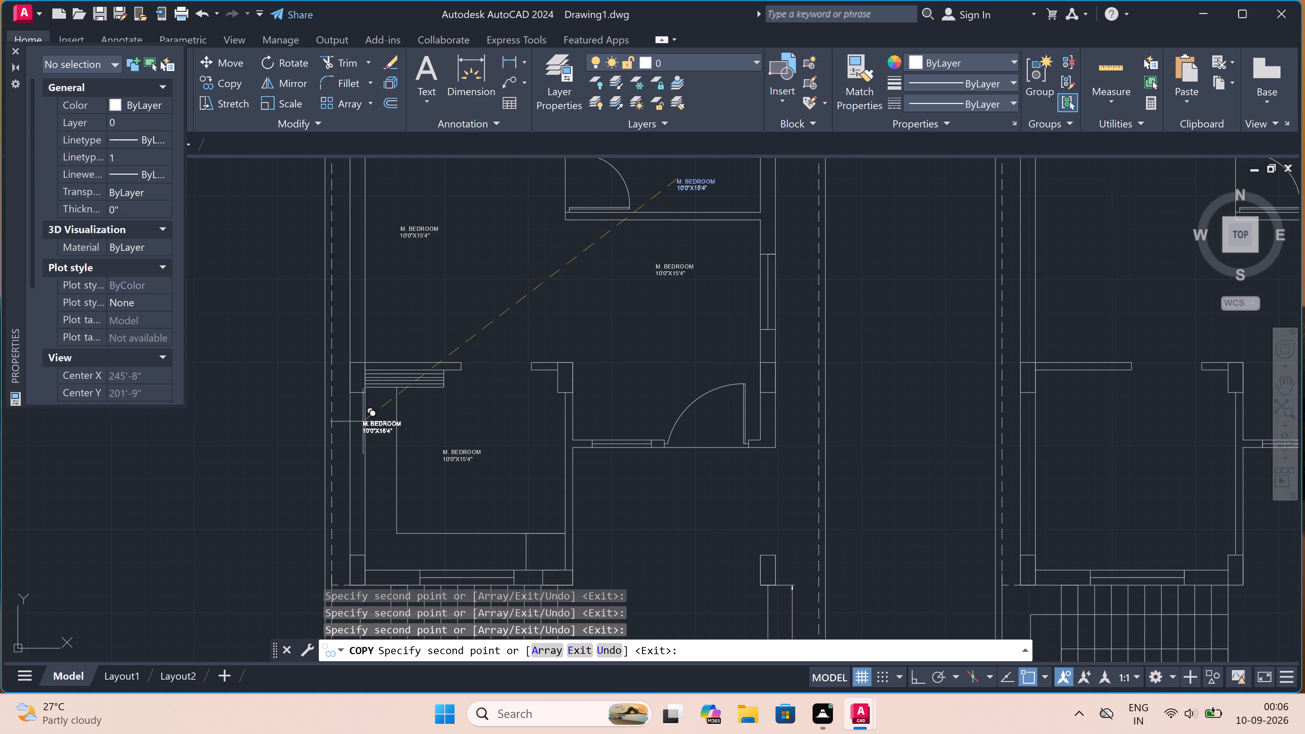
scroll(359, 387, down, 2)
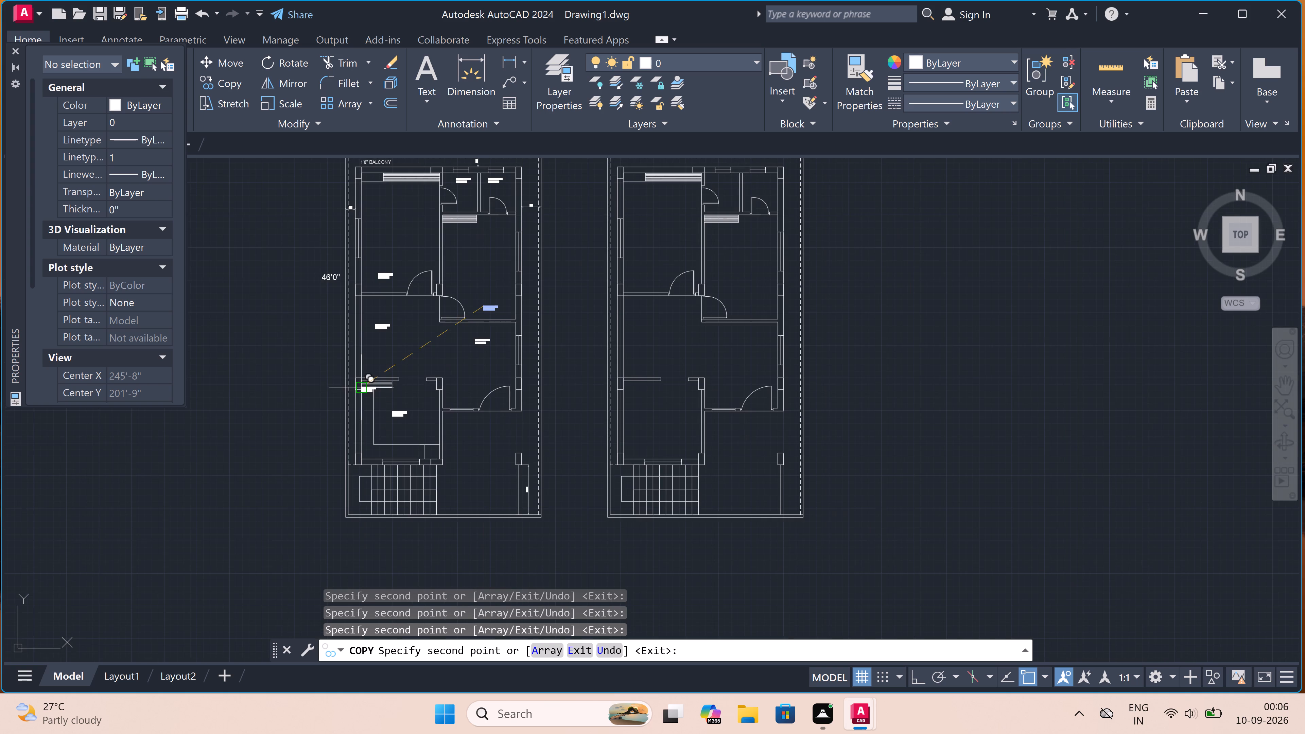
scroll(481, 430, up, 3)
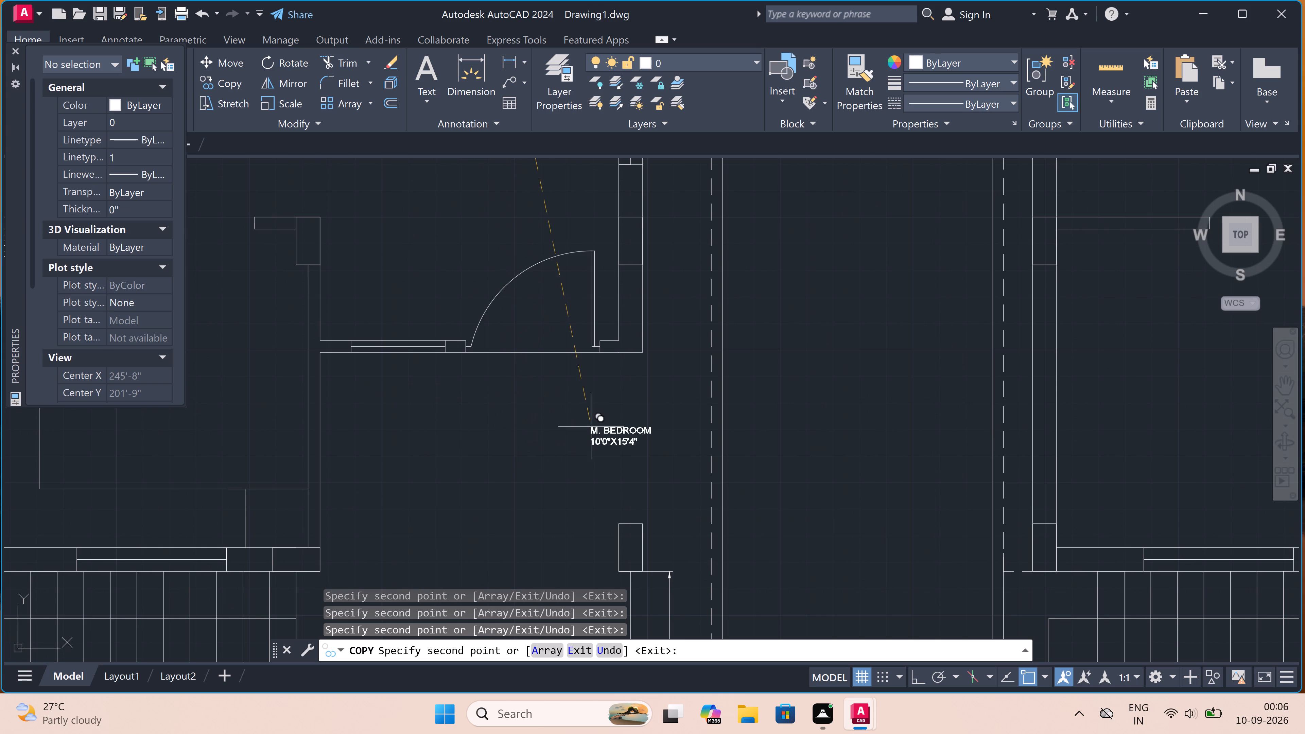
click(597, 424)
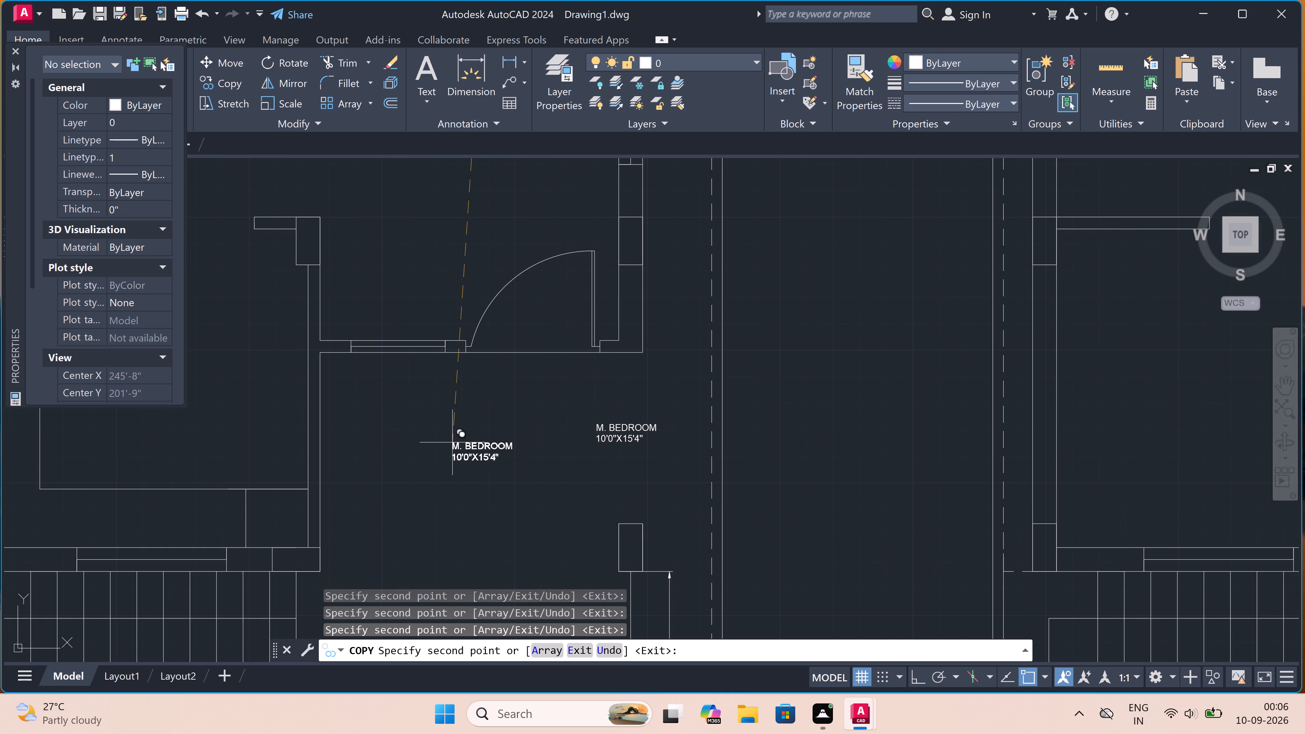
key(Escape)
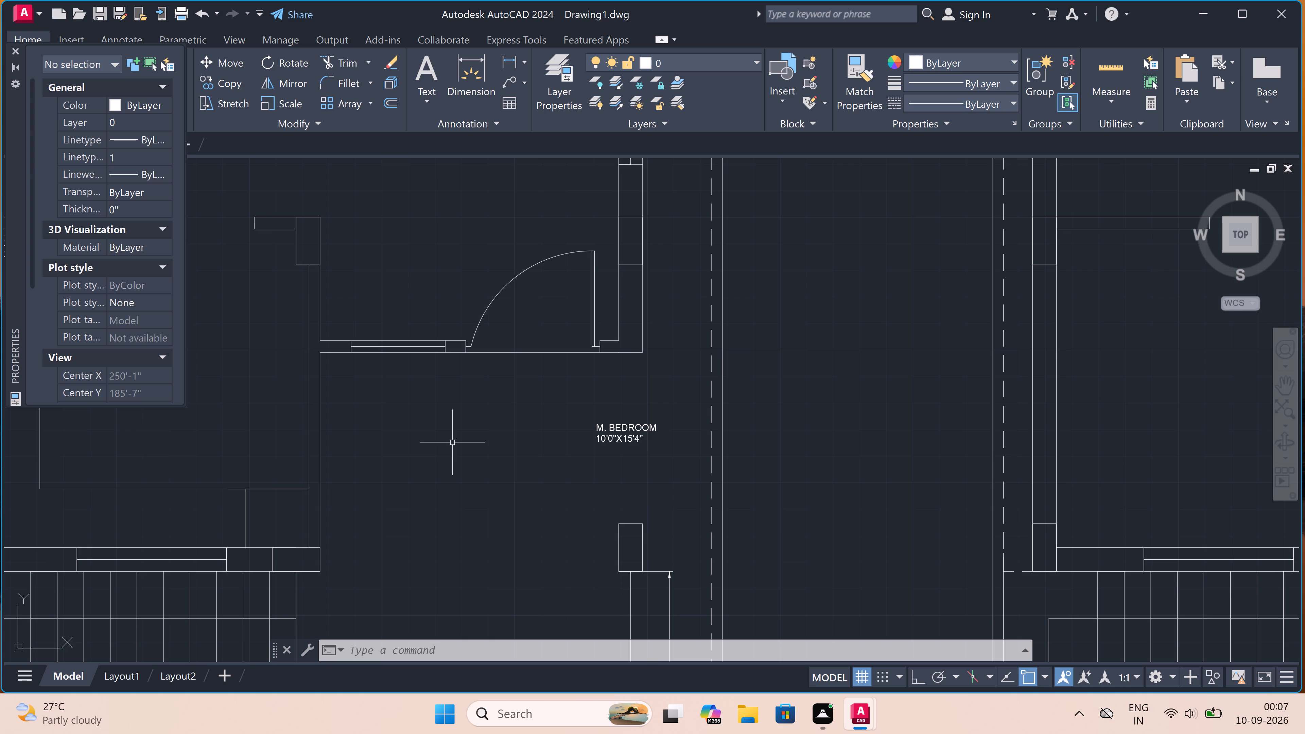
Replace the copied label outside the entrance door with the two lines "PARKING" and "9'4"X13'0"".
scroll(502, 435, down, 1)
scroll(603, 437, up, 4)
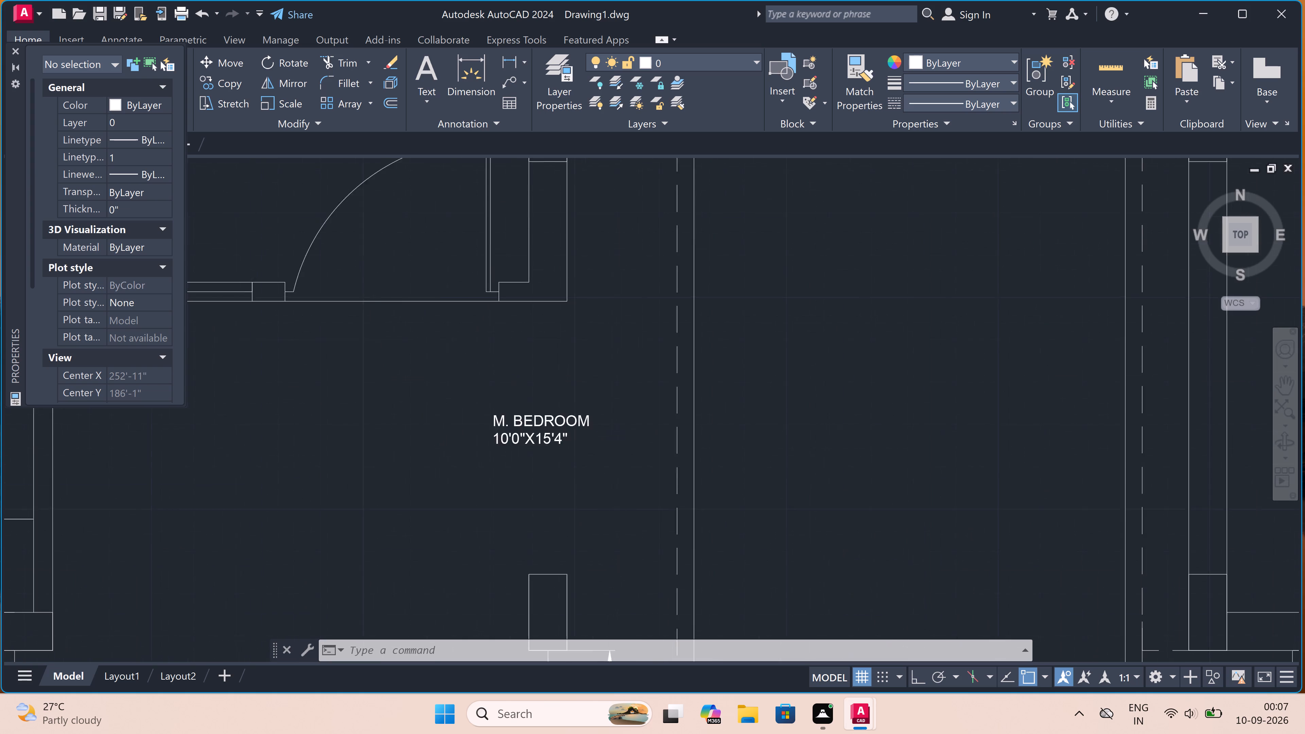
triple_click(494, 413)
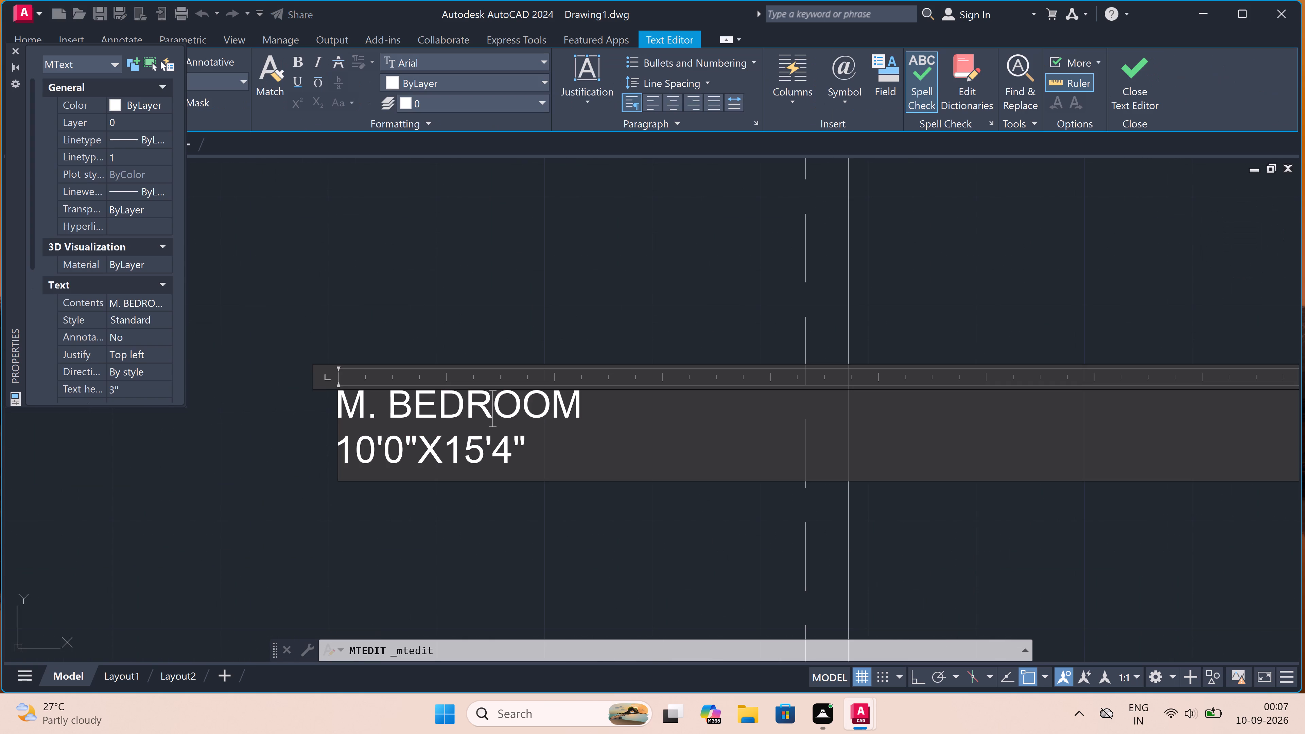
click(551, 455)
key(BackSpace)
key(BackSpace)
key(BackSpace)
key(BackSpace)
key(BackSpace)
key(BackSpace)
key(BackSpace)
key(BackSpace)
key(BackSpace)
key(BackSpace)
key(BackSpace)
key(BackSpace)
key(BackSpace)
key(BackSpace)
key(BackSpace)
key(BackSpace)
key(BackSpace)
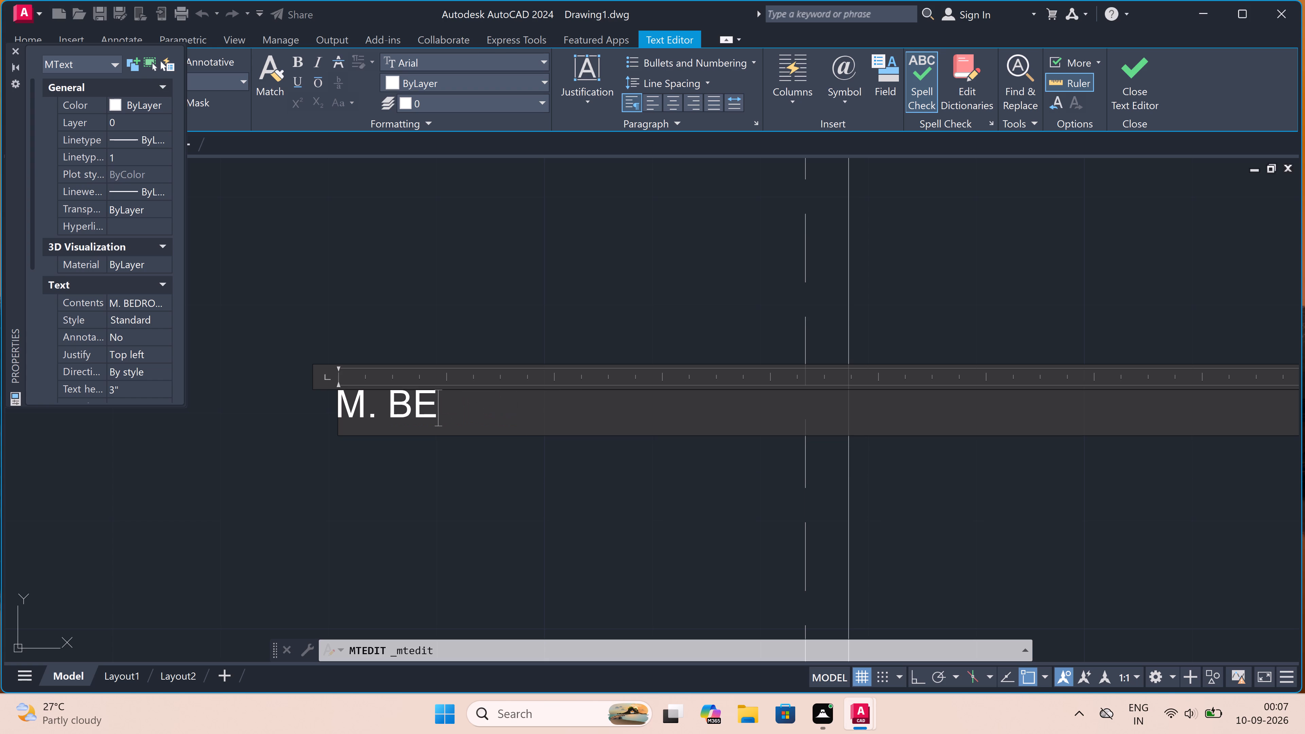
key(BackSpace)
key(BackSpace)
key(BackSpace)
key(BackSpace)
key(BackSpace)
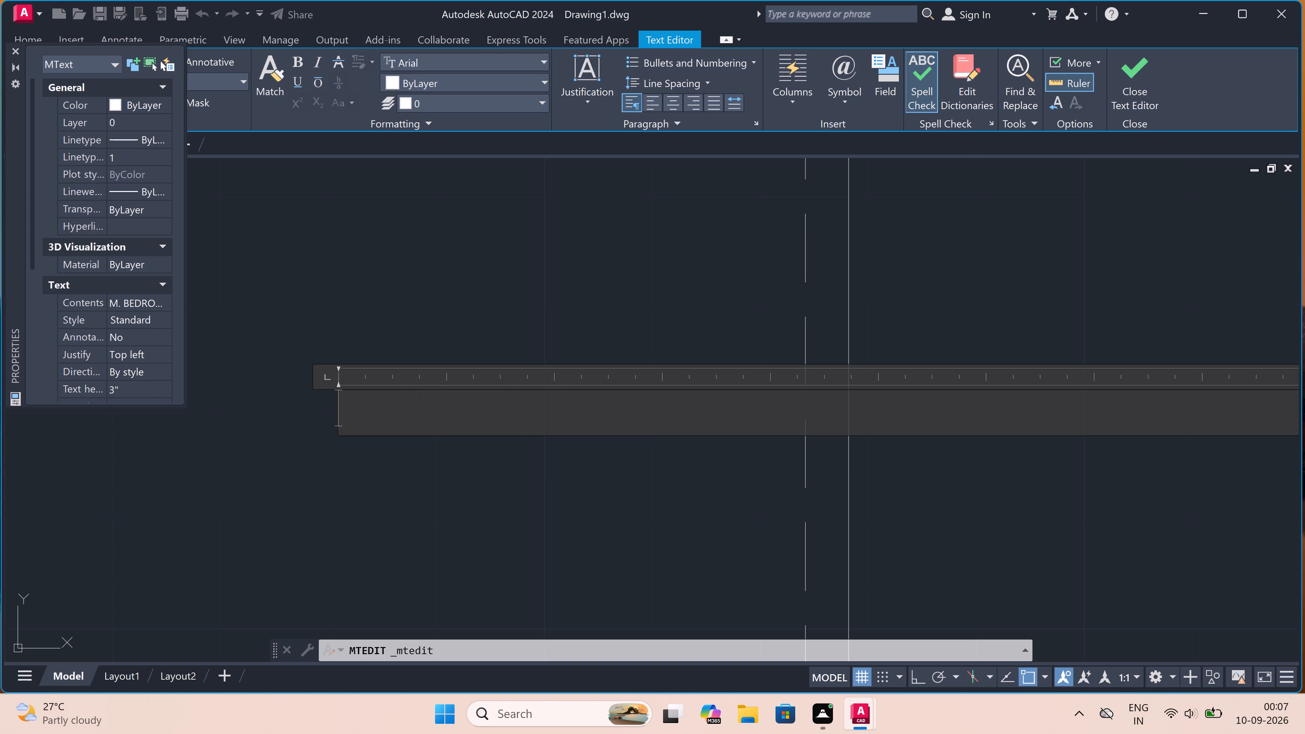
text(PAR)
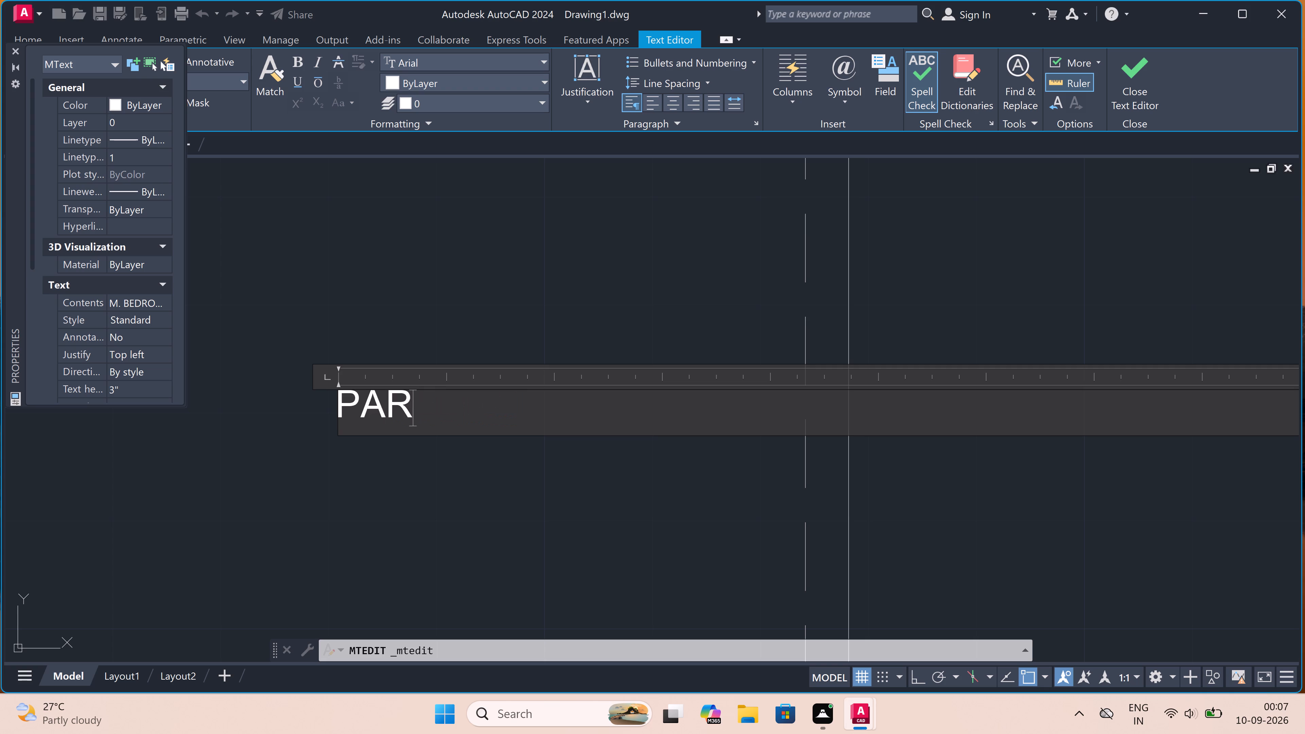
text(KING)
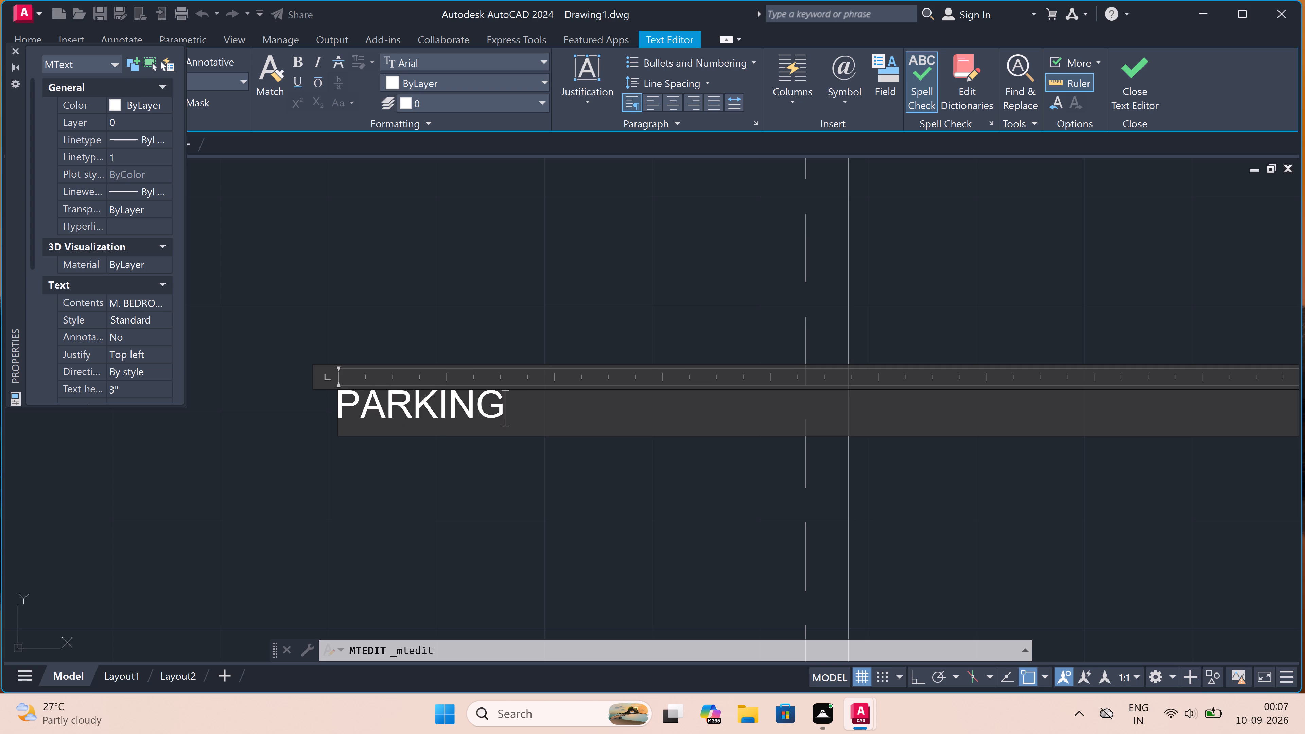
key(Return)
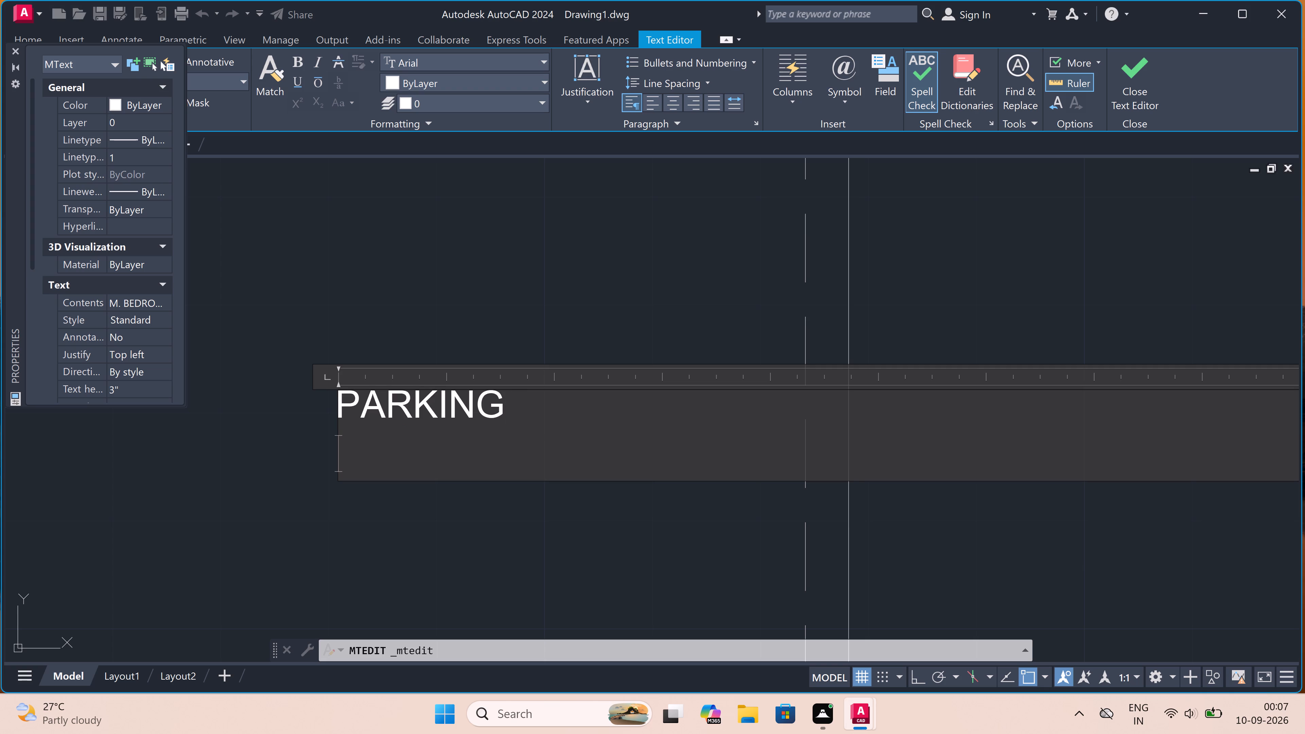
text(9'4)
text("X)
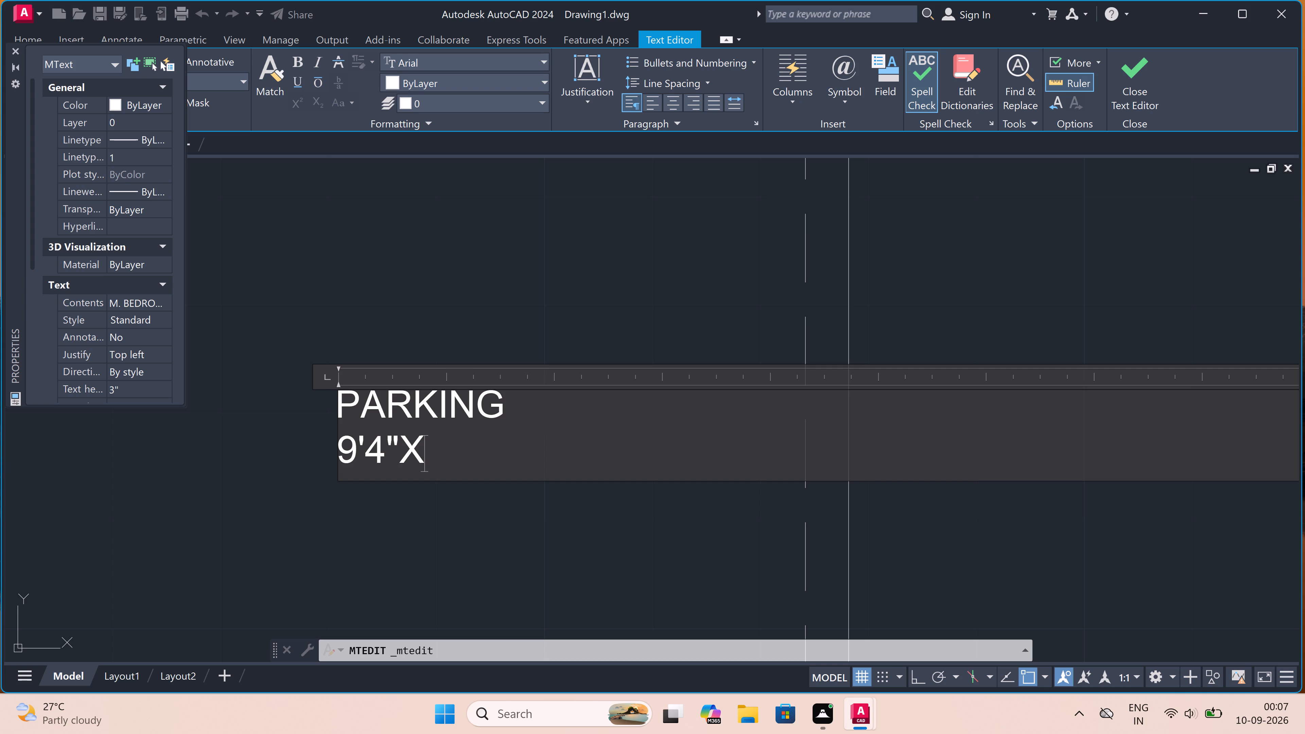
text(13'0)
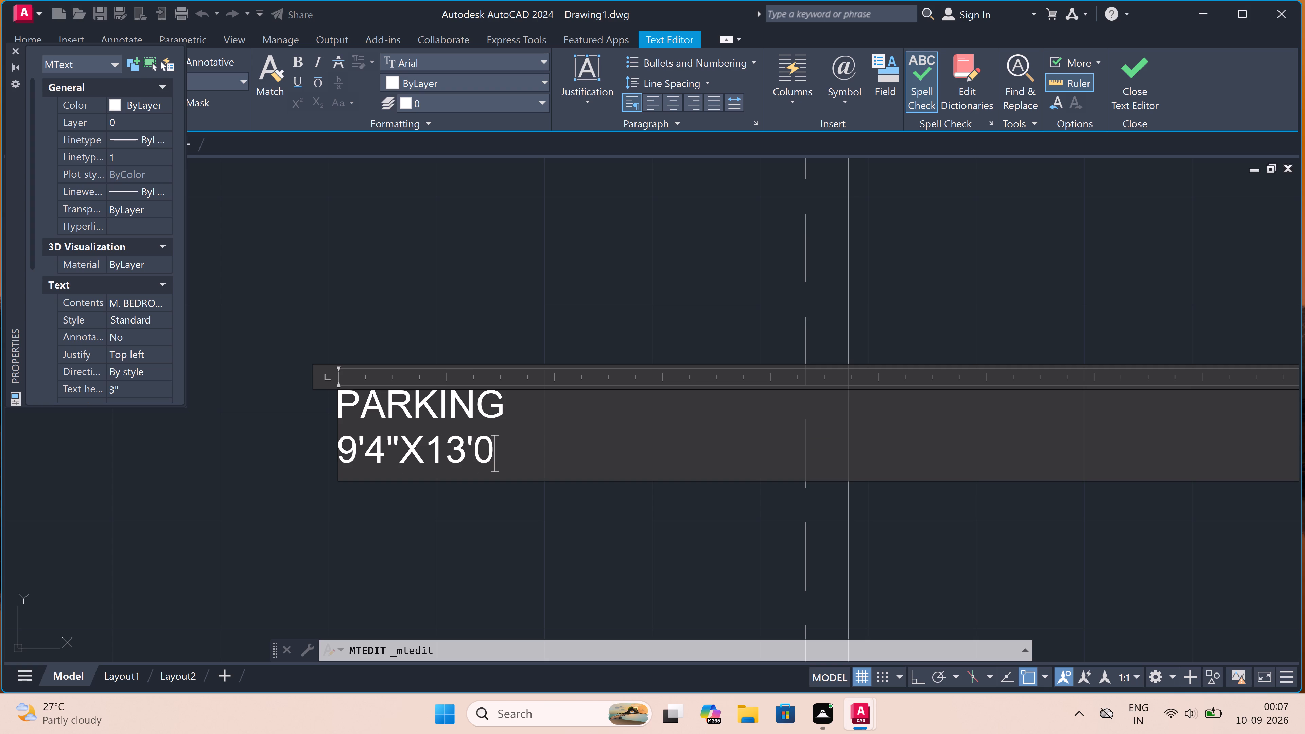
key(shift+quotedbl)
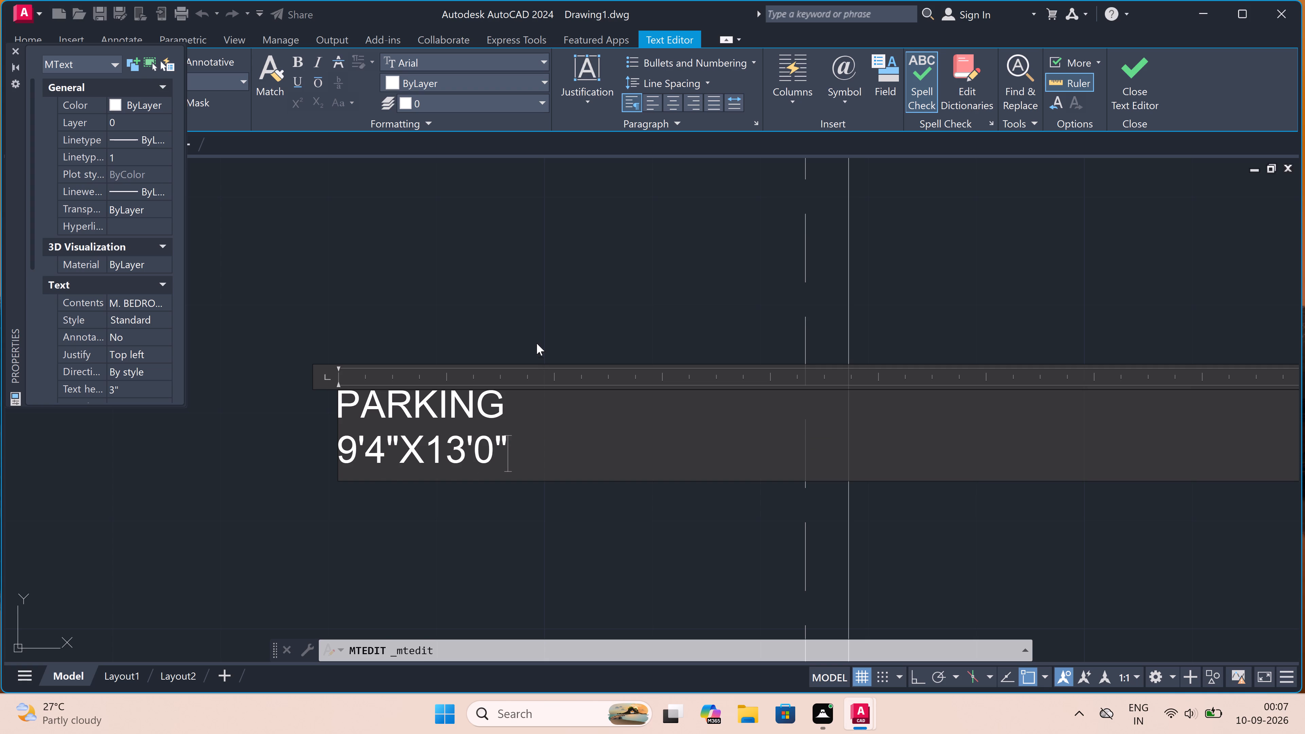
click(535, 343)
Change the label in the left plan's counter room to "KITCHEN" with the size line "10'0"X10'0"".
scroll(540, 325, down, 4)
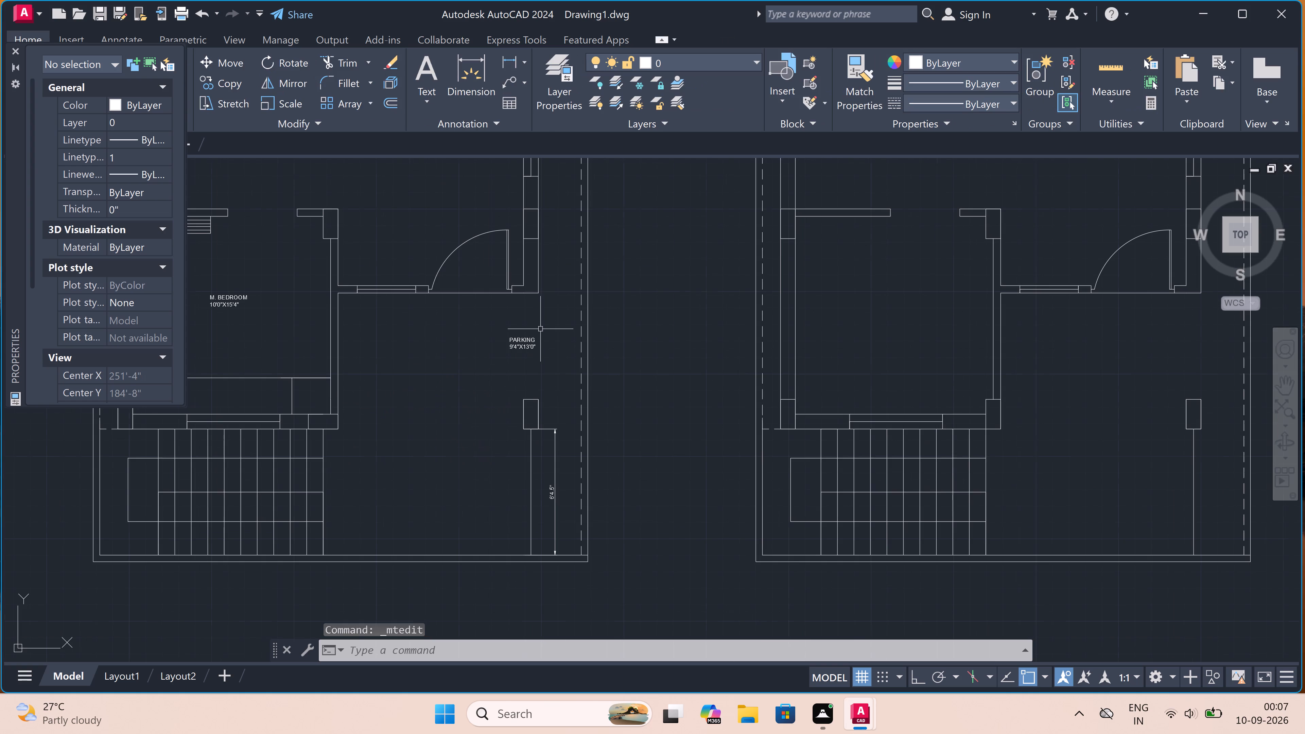
scroll(528, 331, down, 3)
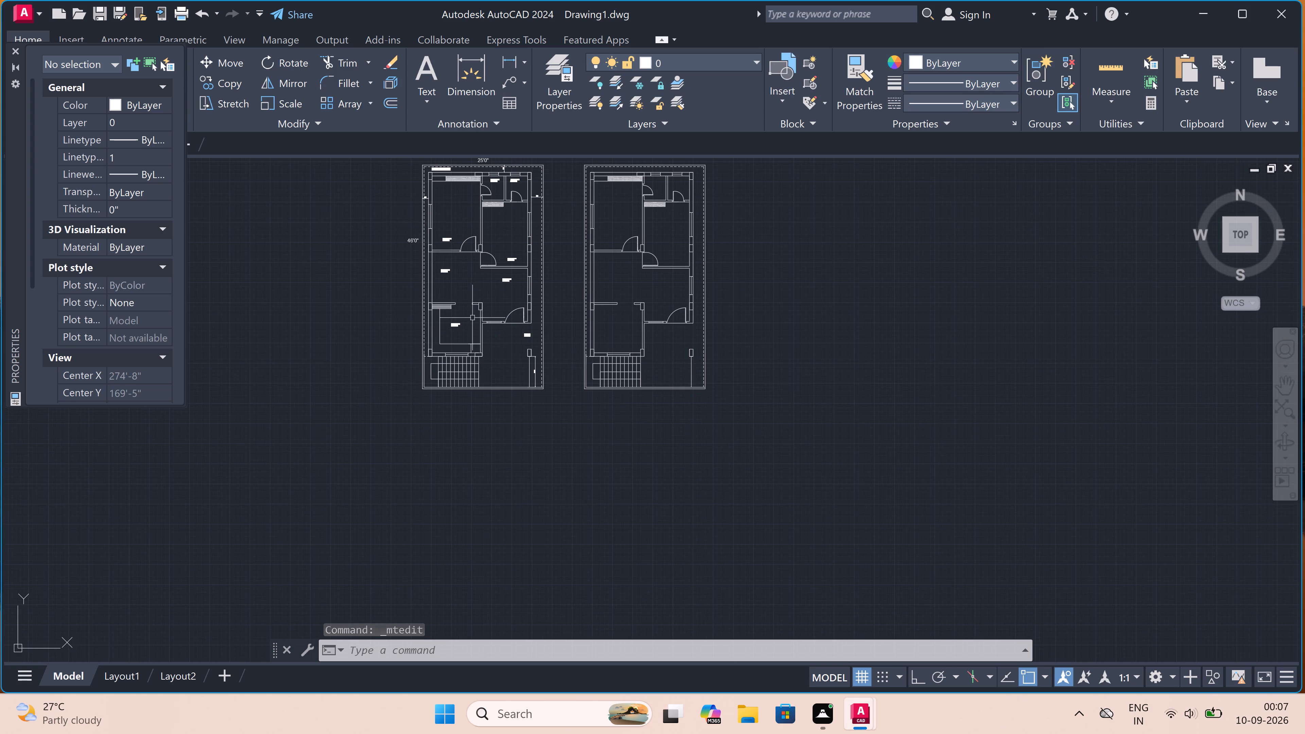
scroll(445, 326, up, 4)
scroll(483, 319, up, 4)
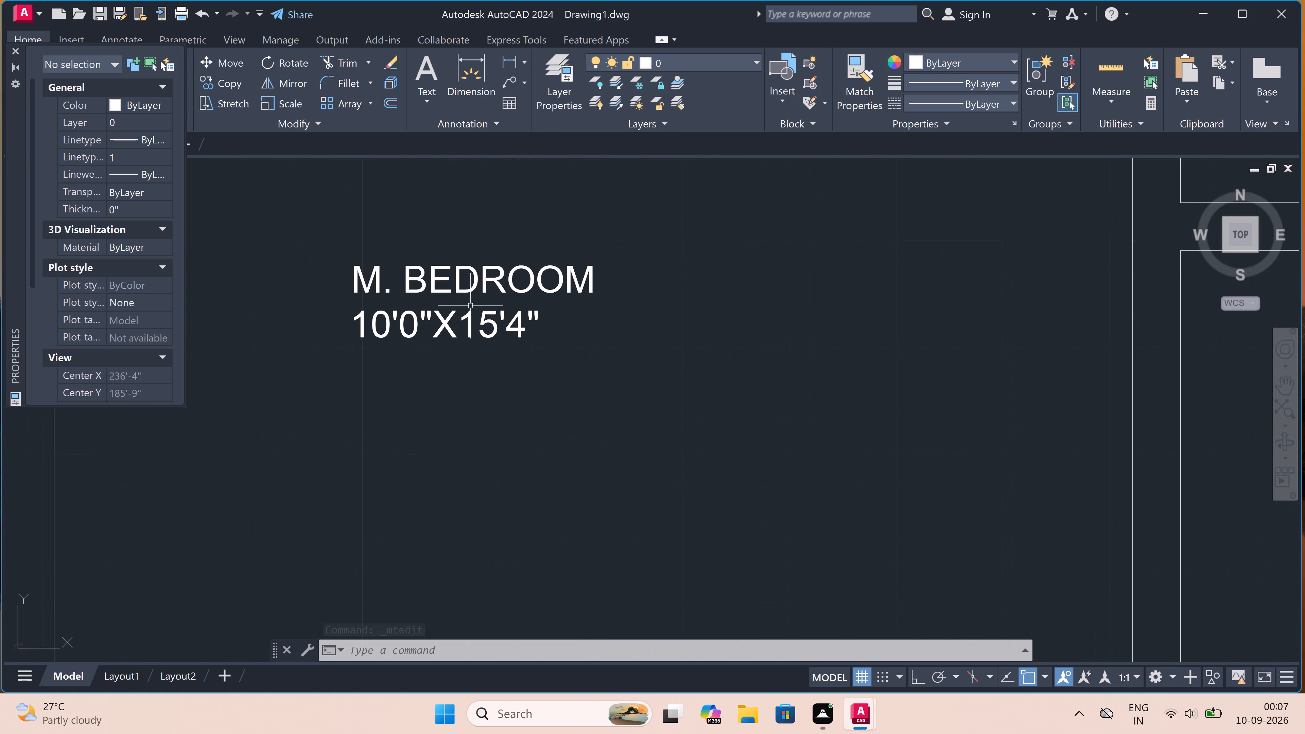
click(466, 287)
double_click(465, 292)
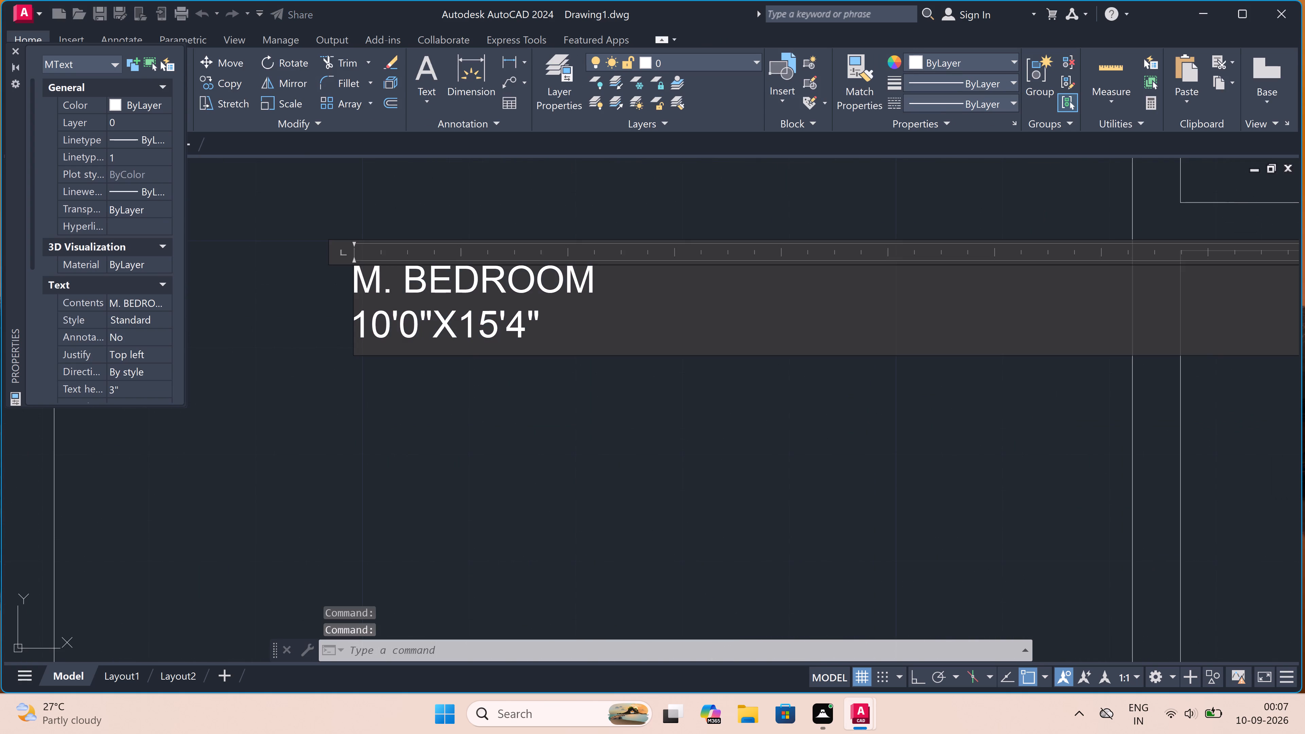
click(549, 326)
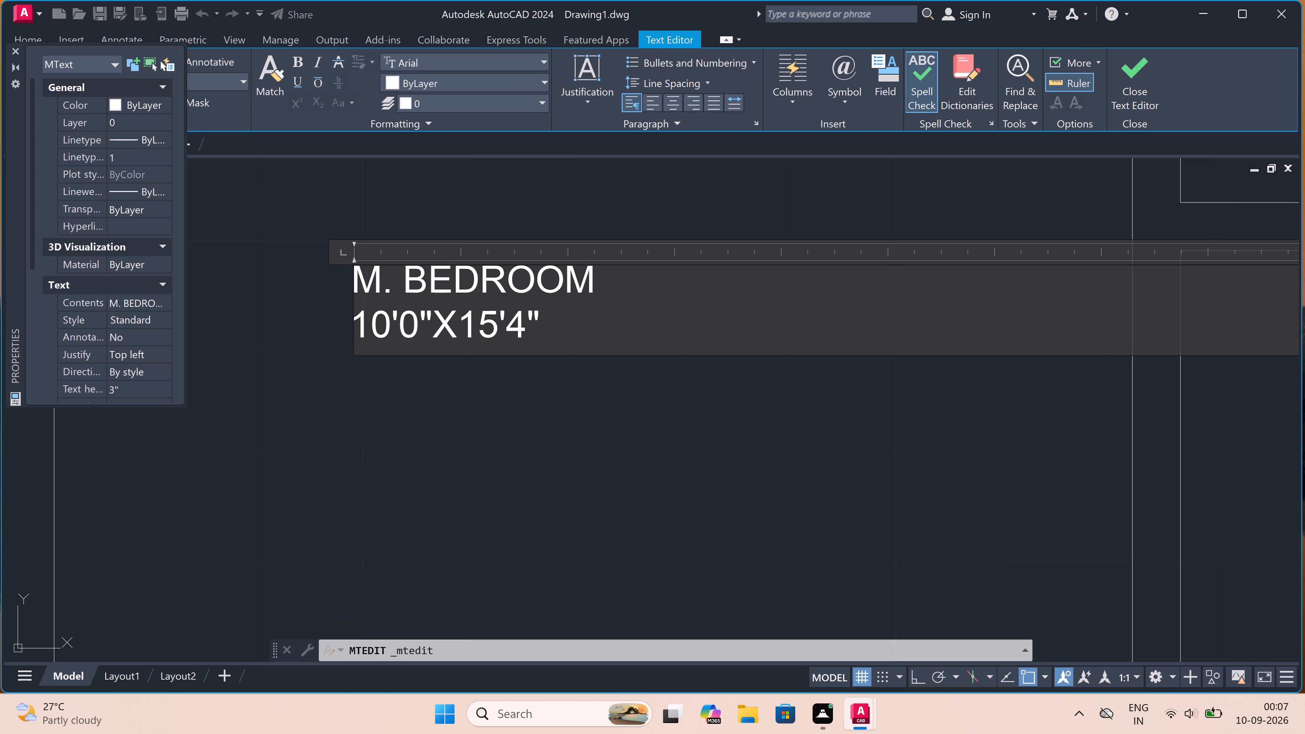
key(BackSpace)
key(BackSpace)
key(BackSpace)
key(BackSpace)
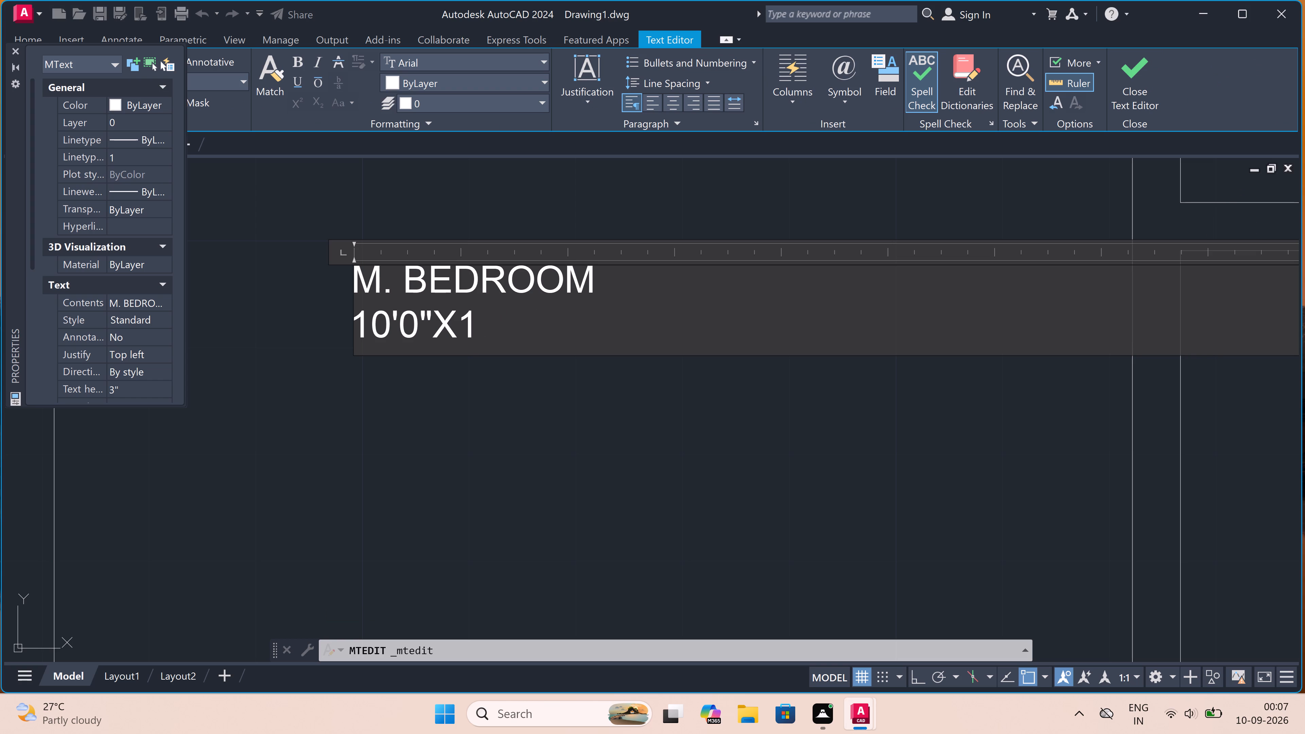
text(0')
key(0)
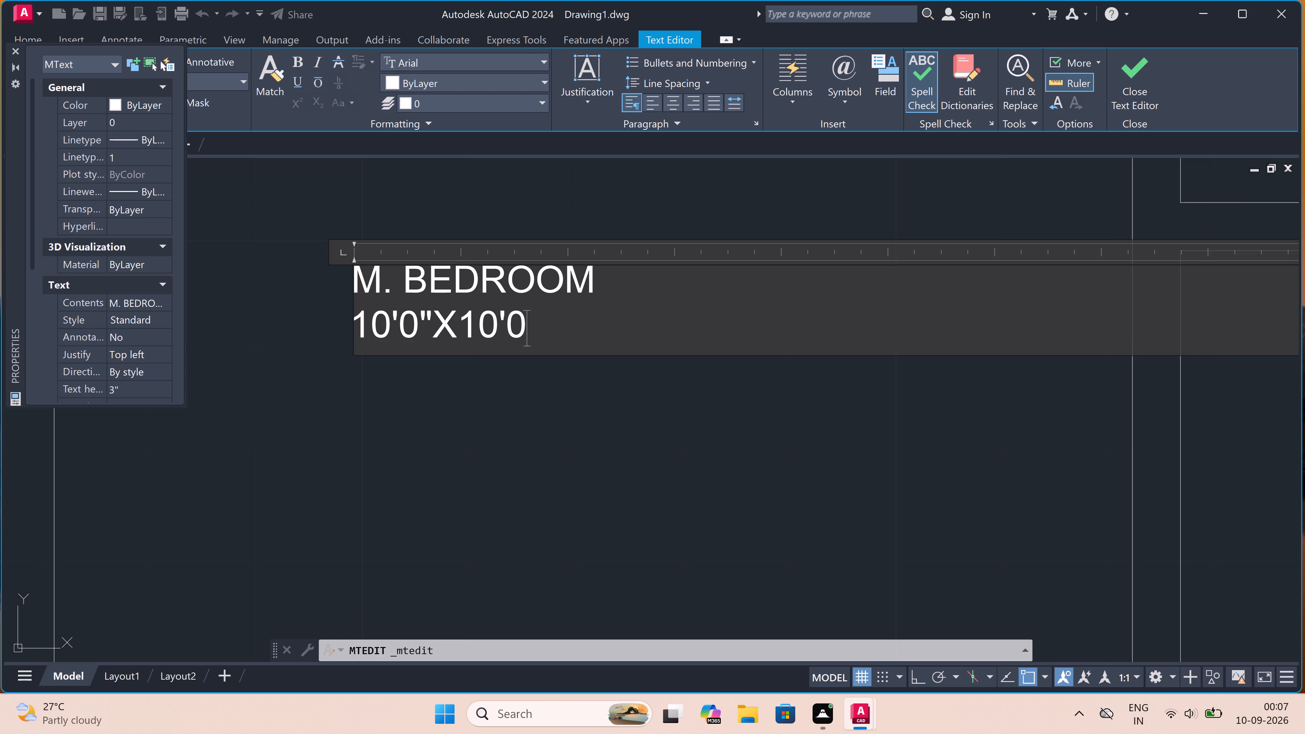
key(shift+quotedbl)
drag(607, 272, 607, 276)
key(BackSpace)
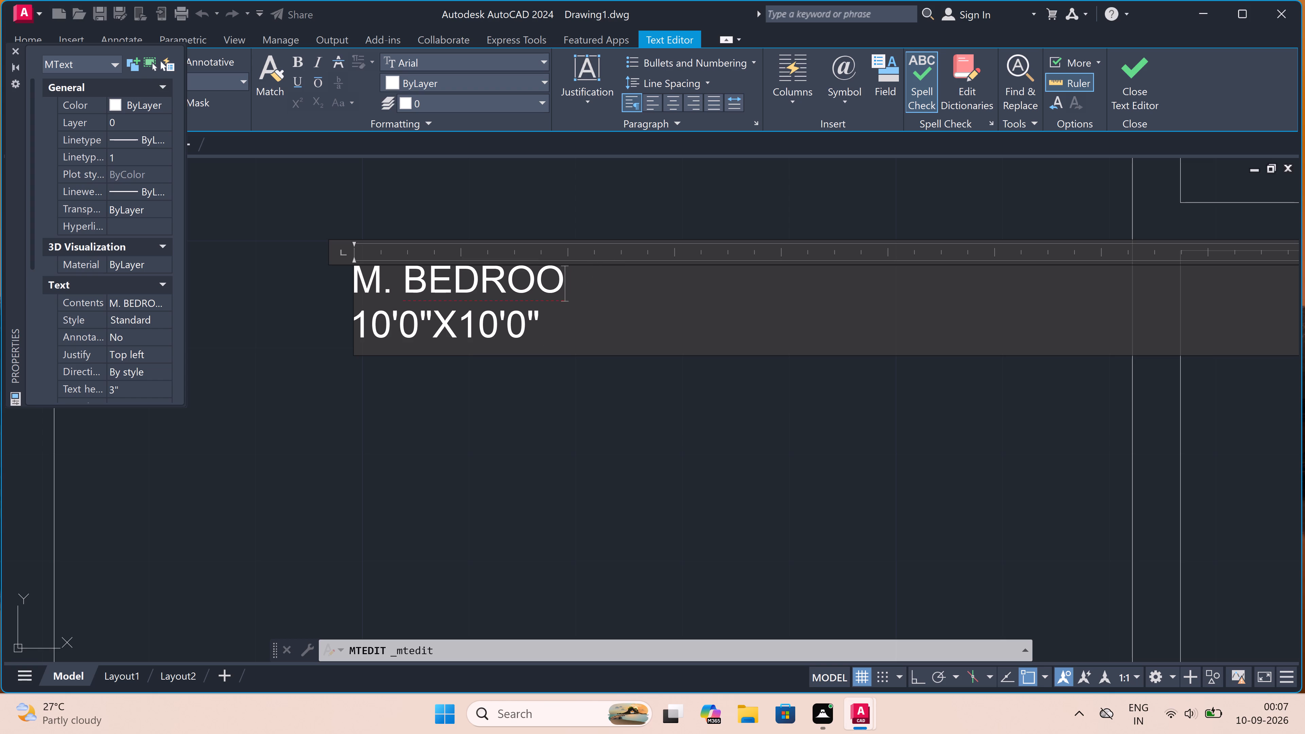
key(BackSpace)
key(BackSpace)
key(BackSpace)
key(BackSpace)
key(BackSpace)
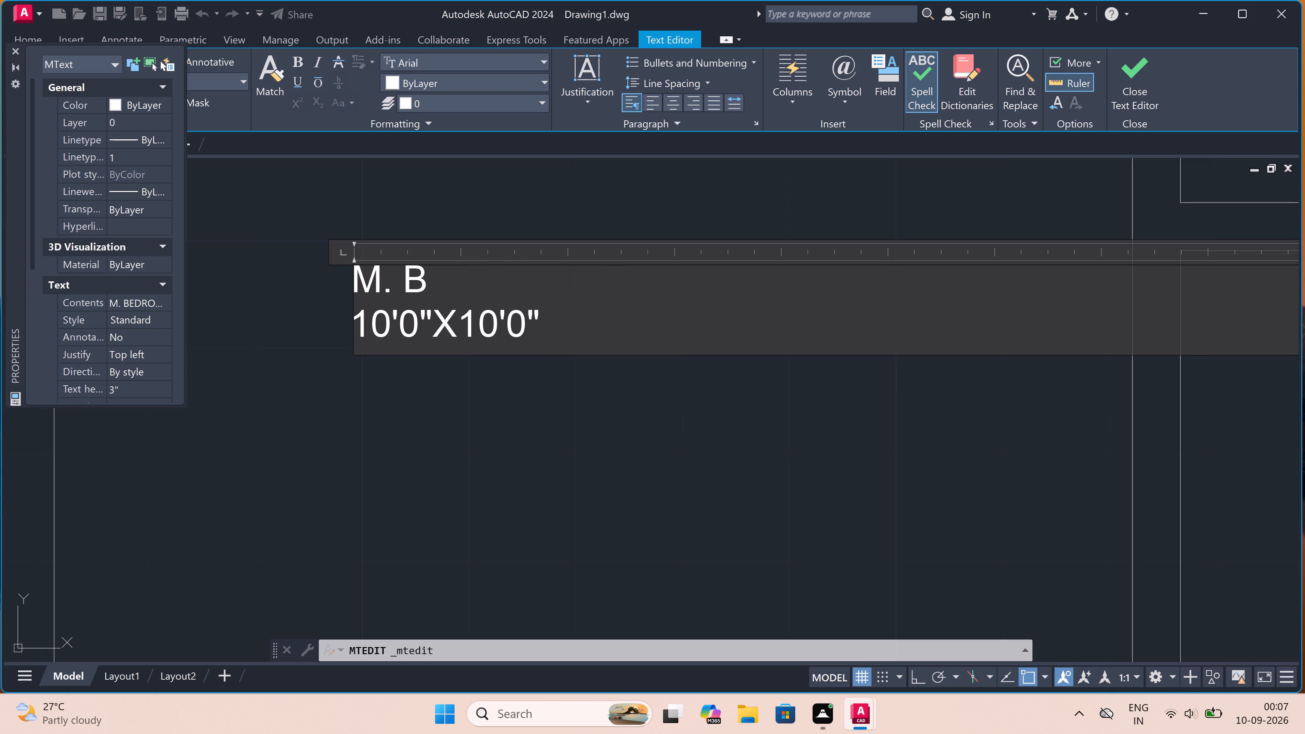
key(BackSpace)
key(BackSpace)
key(BackSpace)
key(BackSpace)
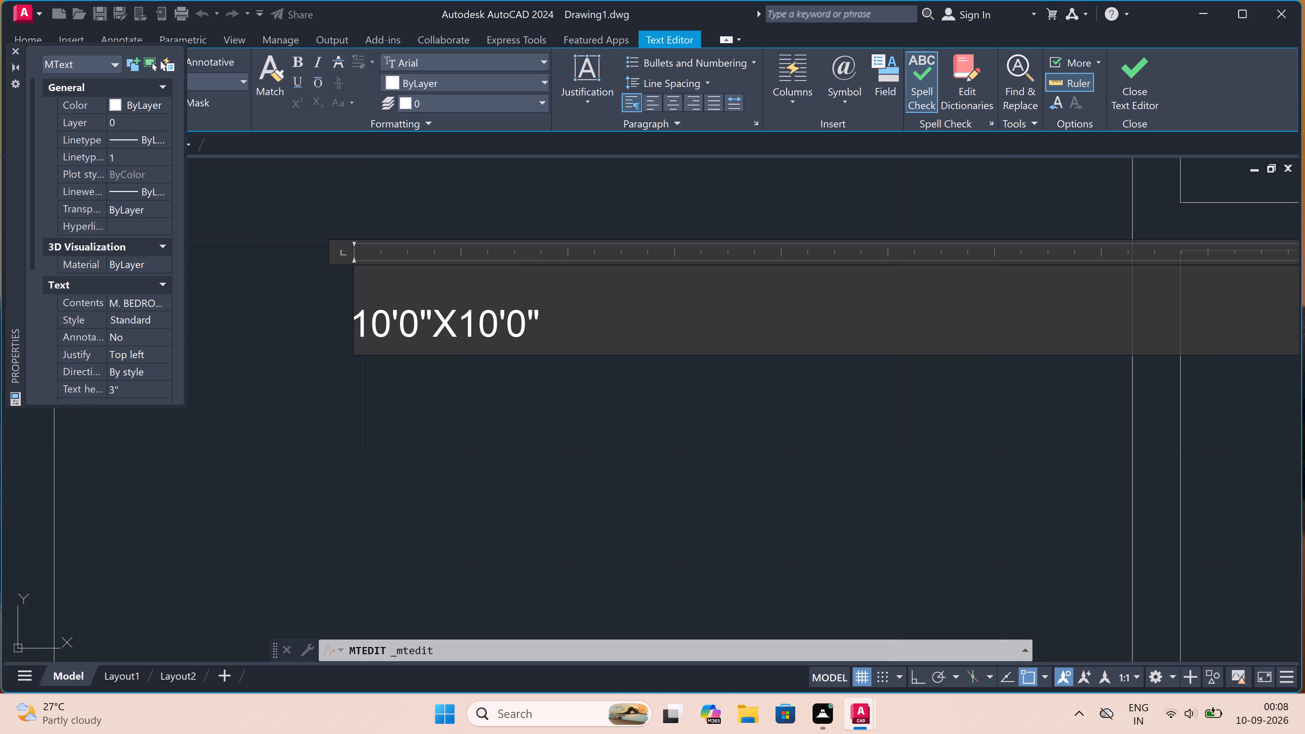
text(KITCHEN)
key(space)
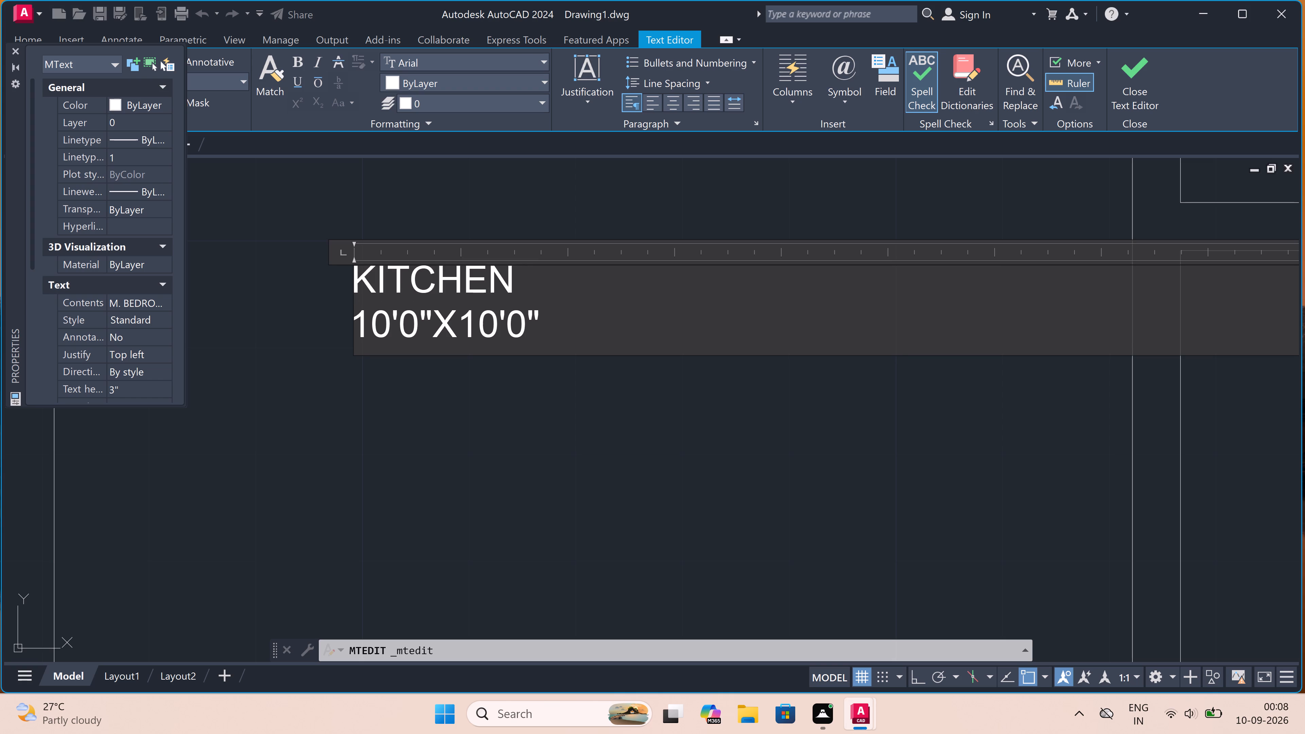
click(230, 449)
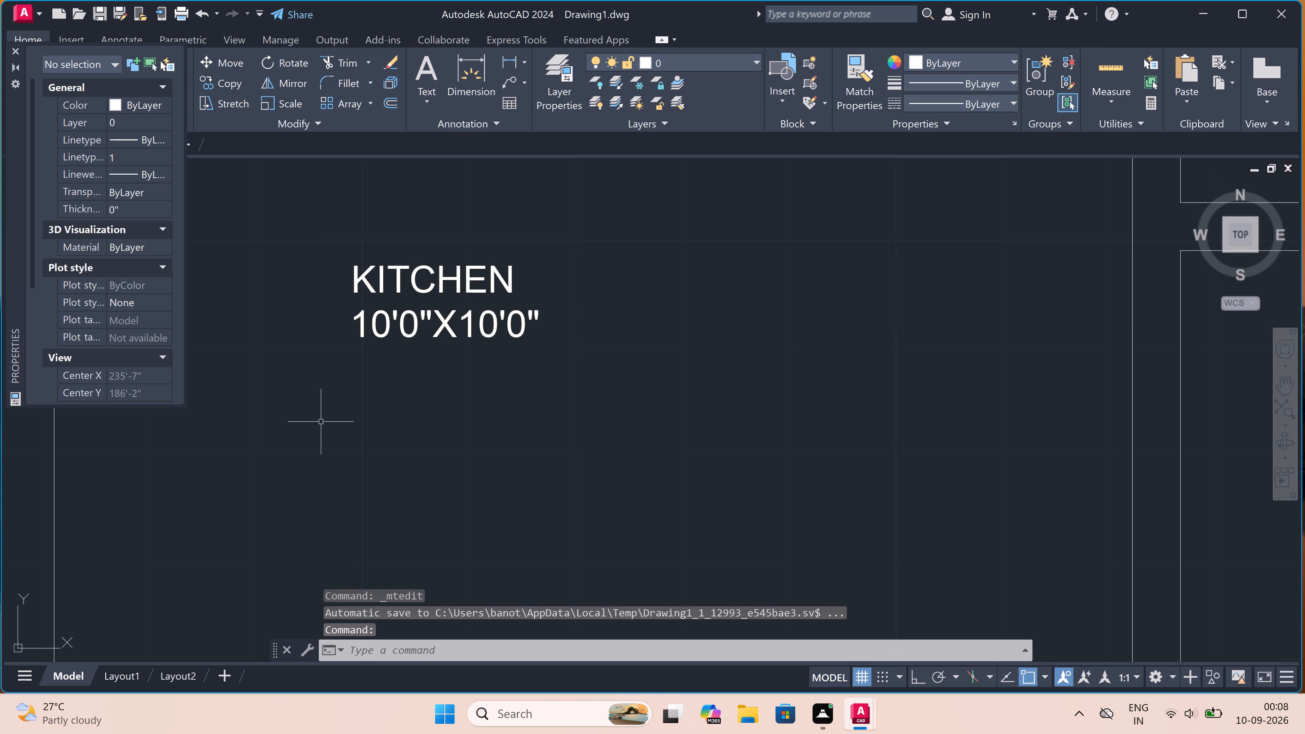
Replace the M. BEDROOM label in the left plan's room inside the entrance door with the lines "HALL" and "9'4"X11'0"".
scroll(404, 461, down, 3)
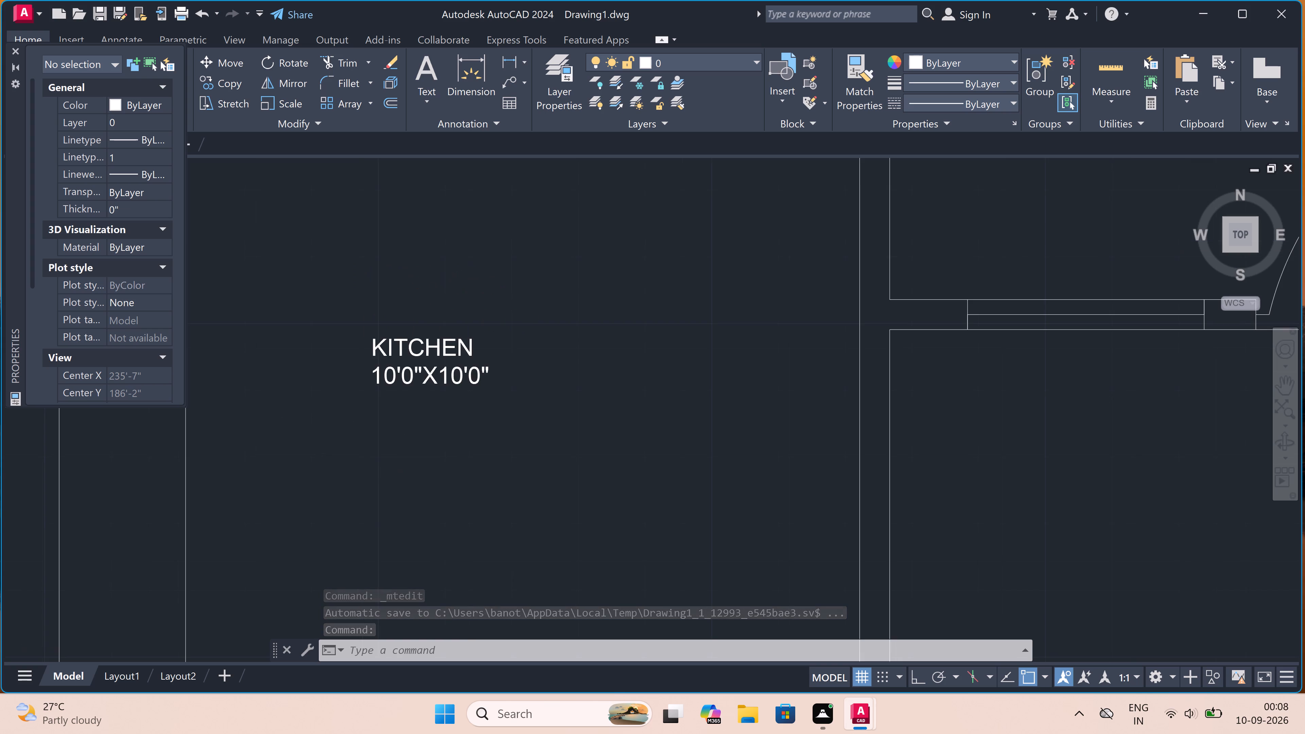
scroll(403, 453, down, 2)
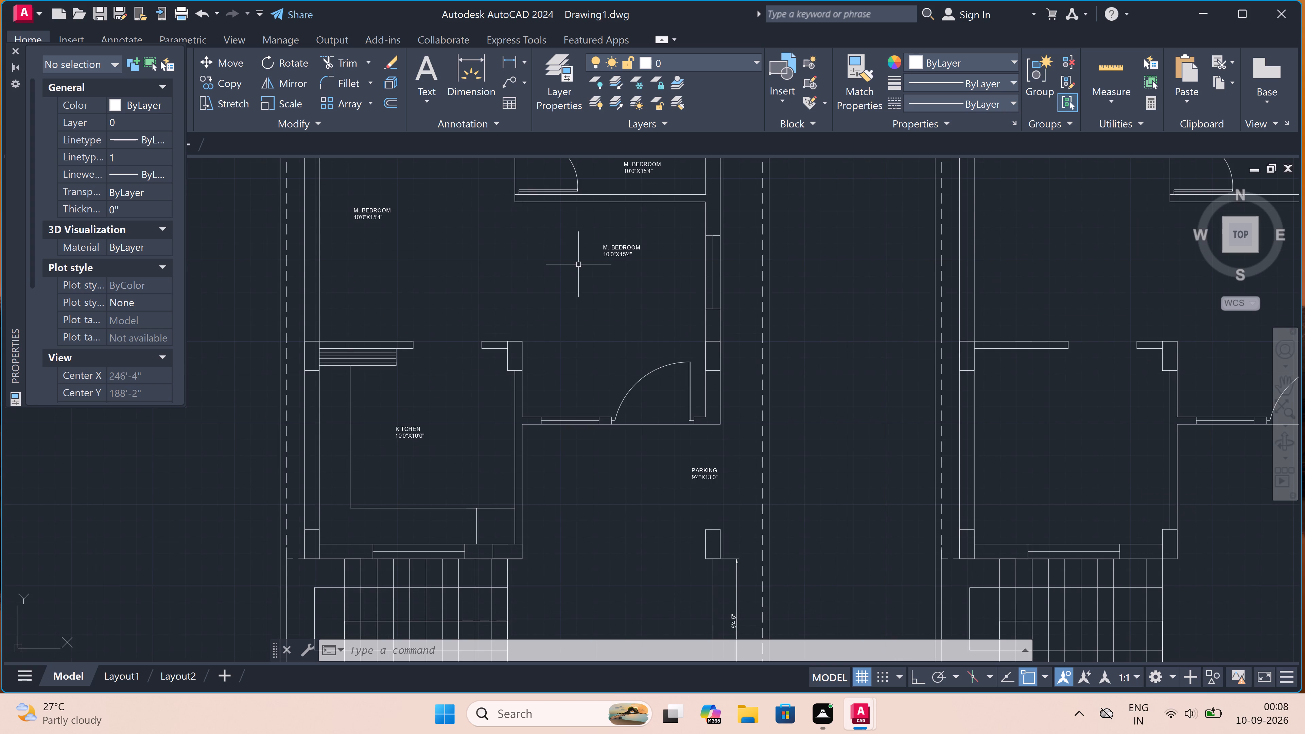
scroll(622, 241, up, 4)
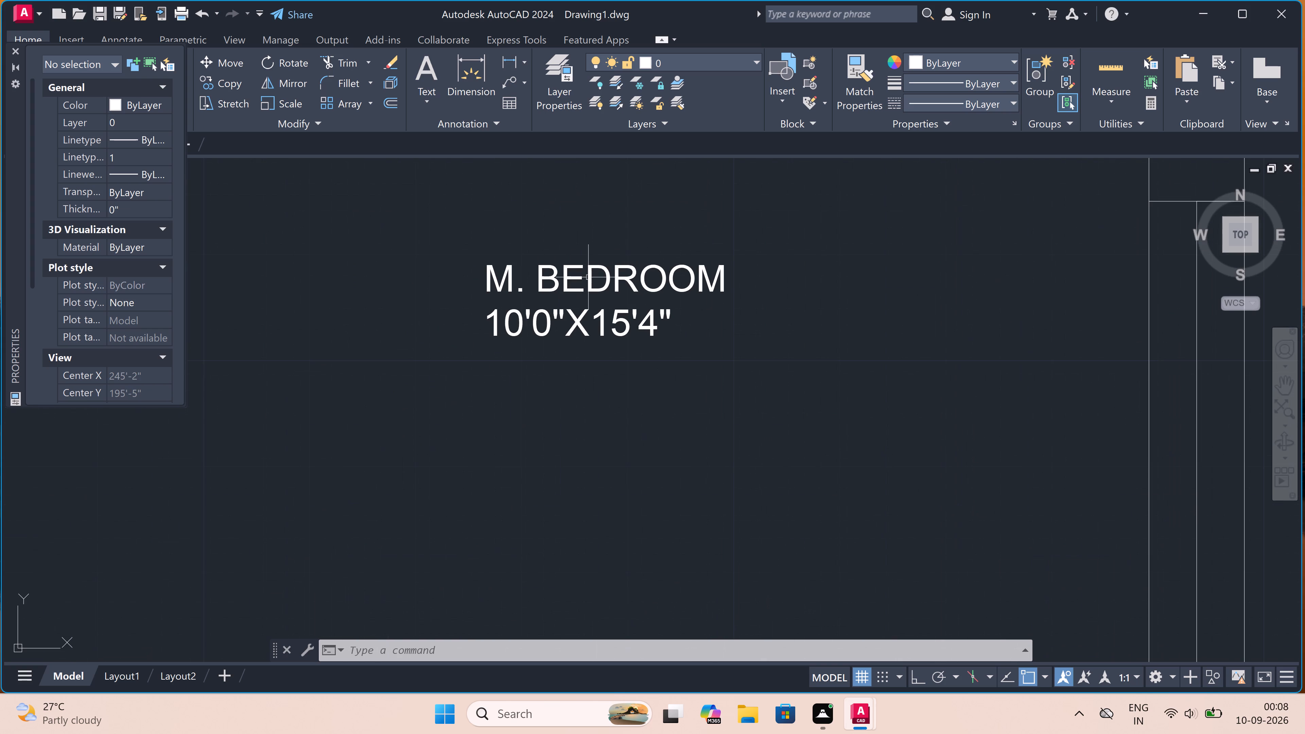
double_click(588, 278)
click(587, 275)
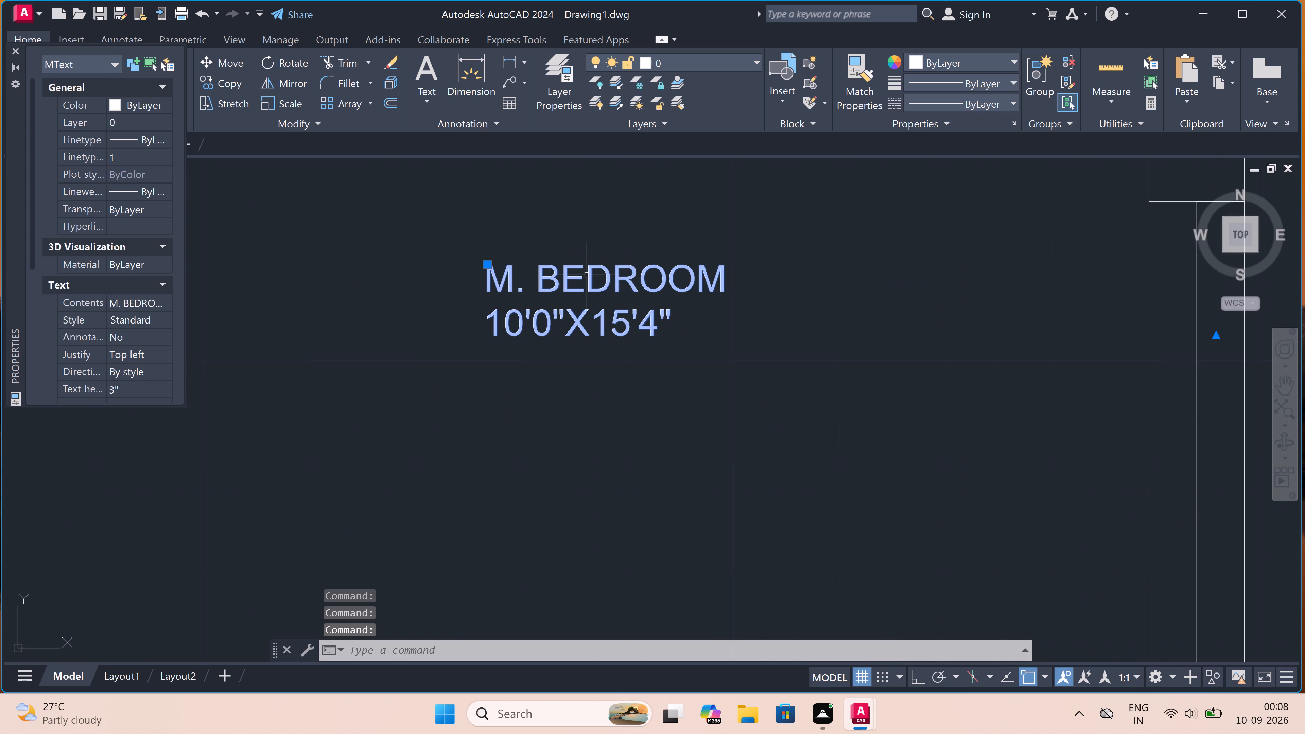
double_click(587, 275)
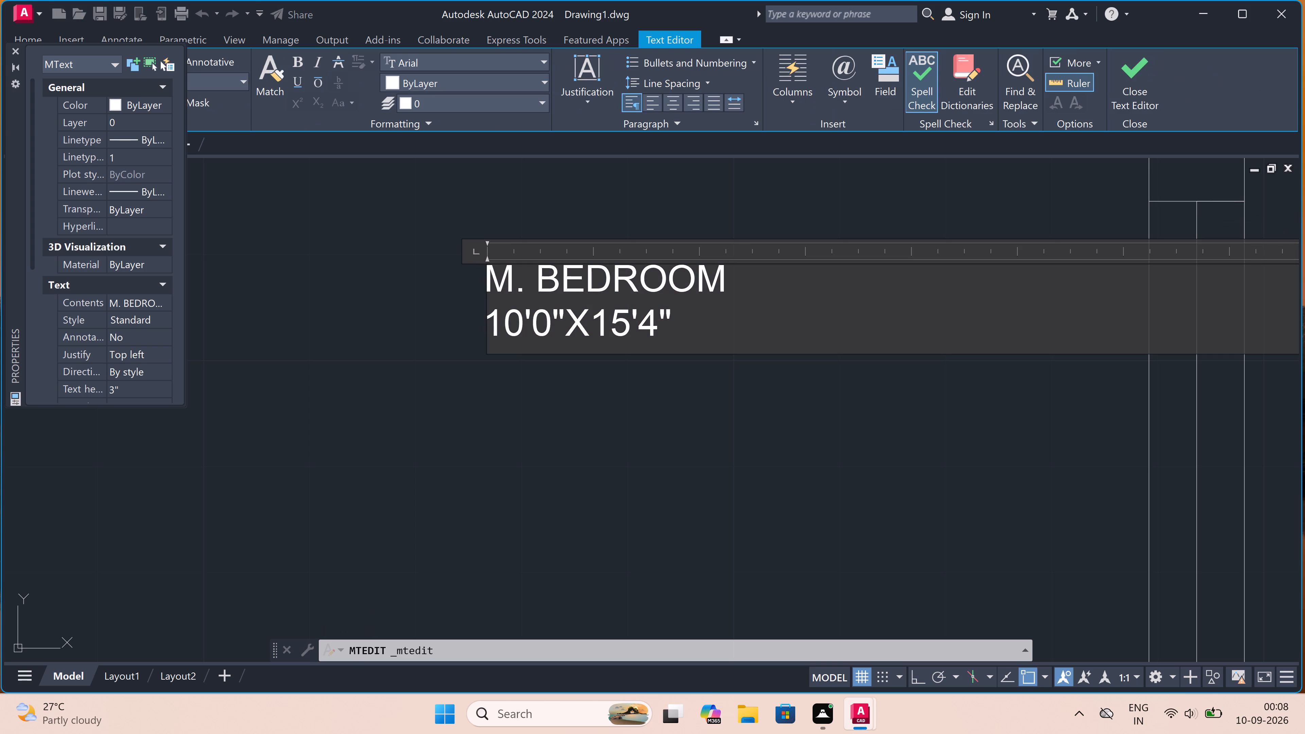
click(687, 319)
key(BackSpace)
key(BackSpace)
key(BackSpace)
key(BackSpace)
key(BackSpace)
key(BackSpace)
key(BackSpace)
key(BackSpace)
key(BackSpace)
key(BackSpace)
key(BackSpace)
key(BackSpace)
key(BackSpace)
key(BackSpace)
key(BackSpace)
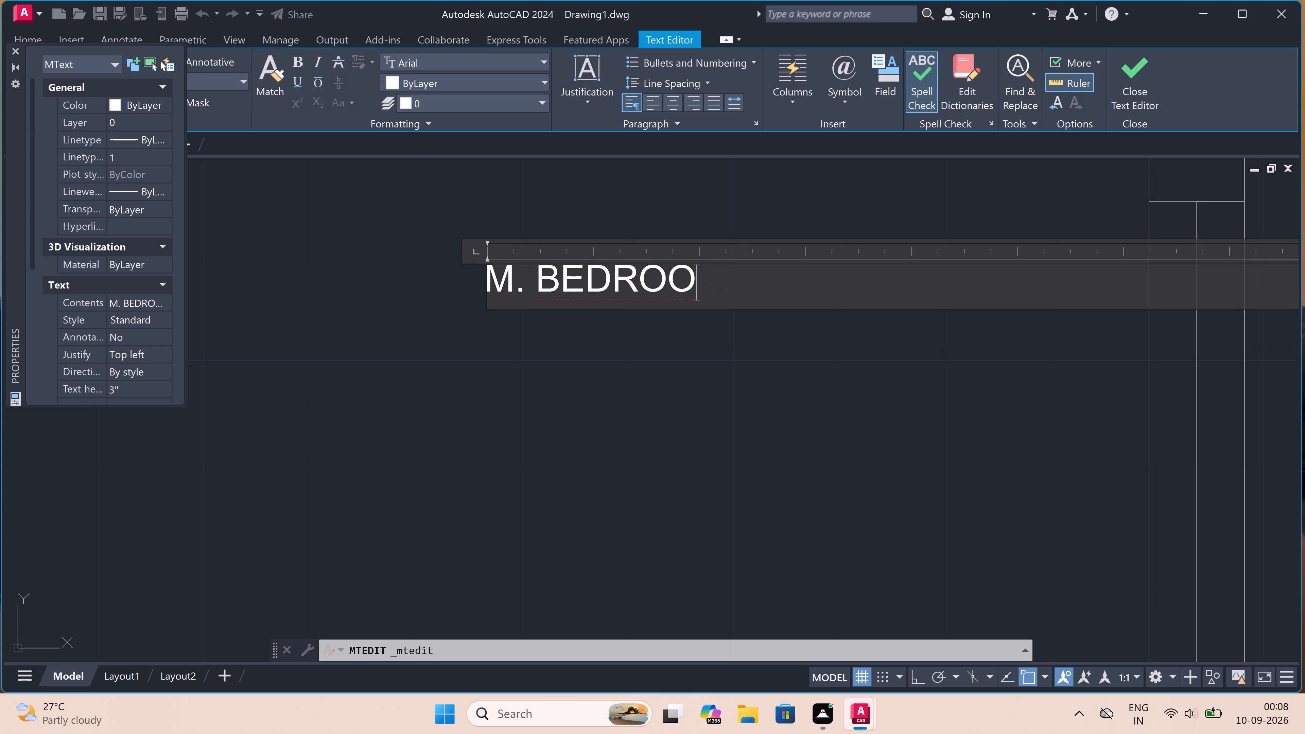
key(BackSpace)
key(BackSpace)
key(BackSpace)
key(BackSpace)
key(BackSpace)
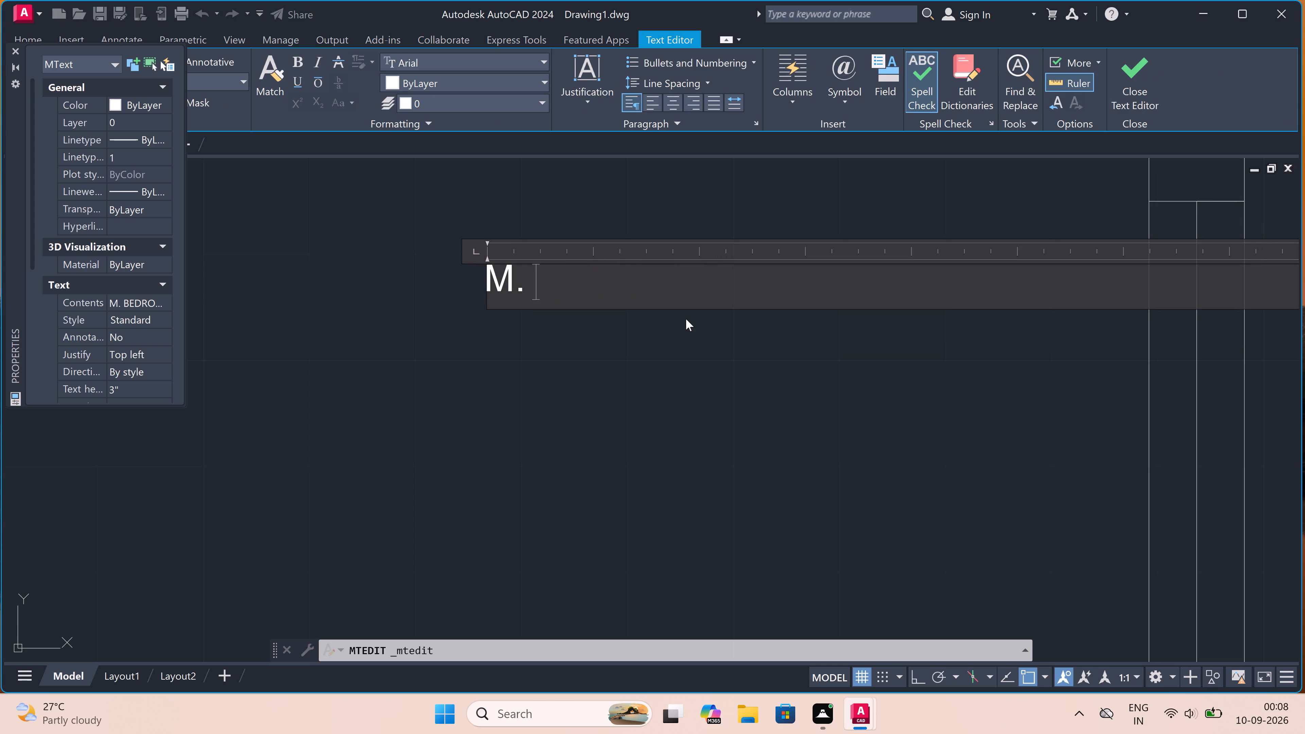
key(BackSpace)
key(BackSpace)
key(BackSpace)
text(HALL)
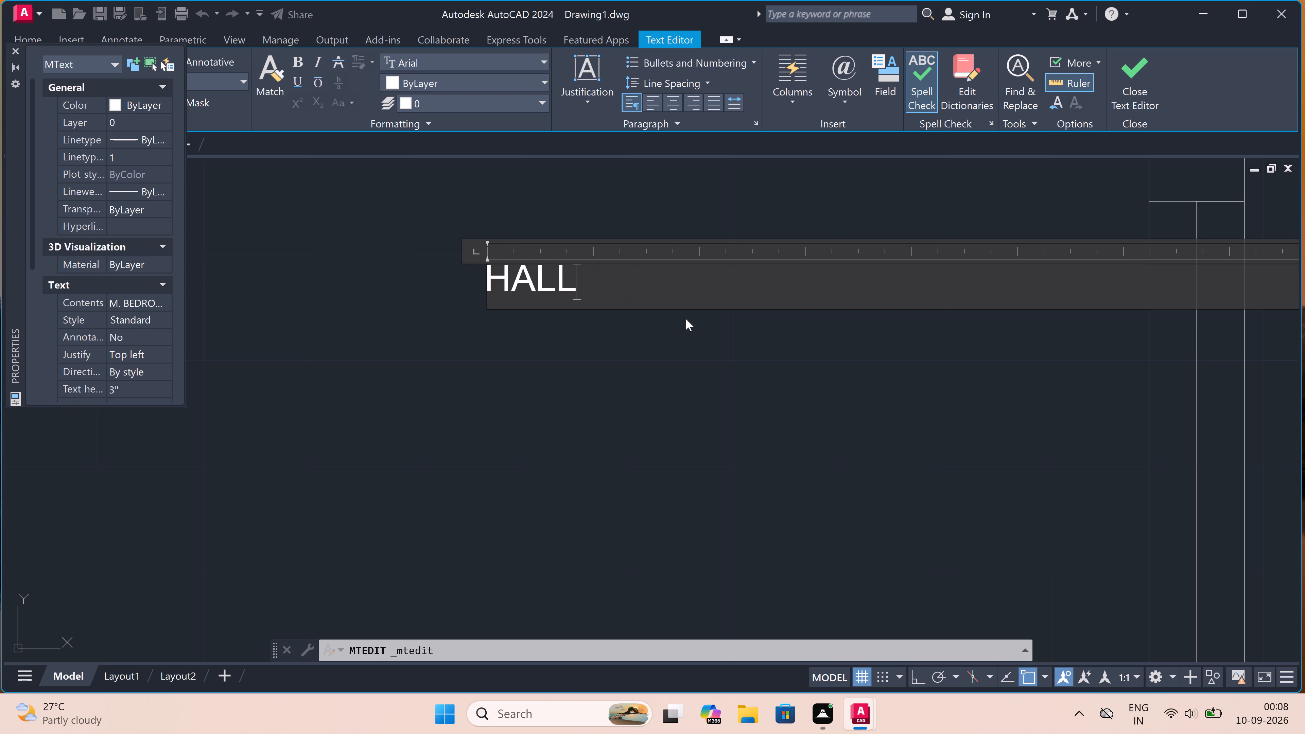
key(Return)
text(9')
key(4)
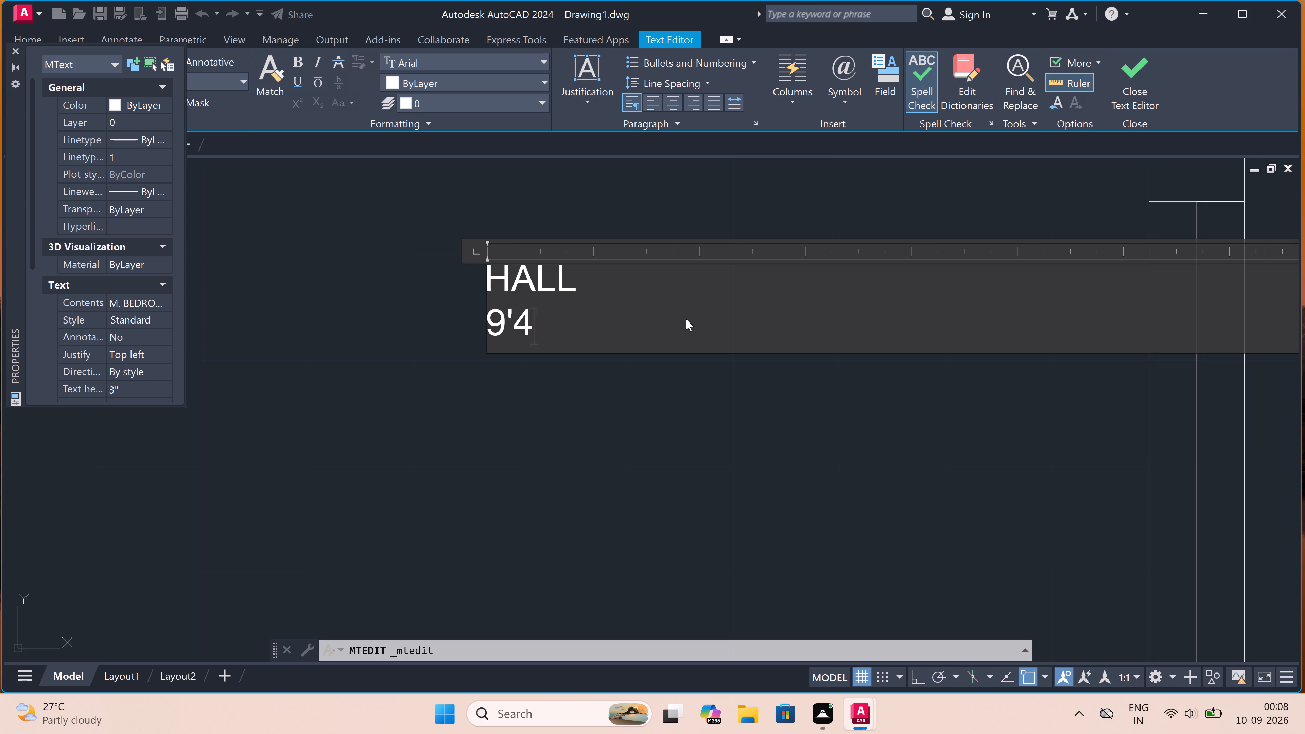
key(shift+quotedbl)
key(x)
text(11)
text('0")
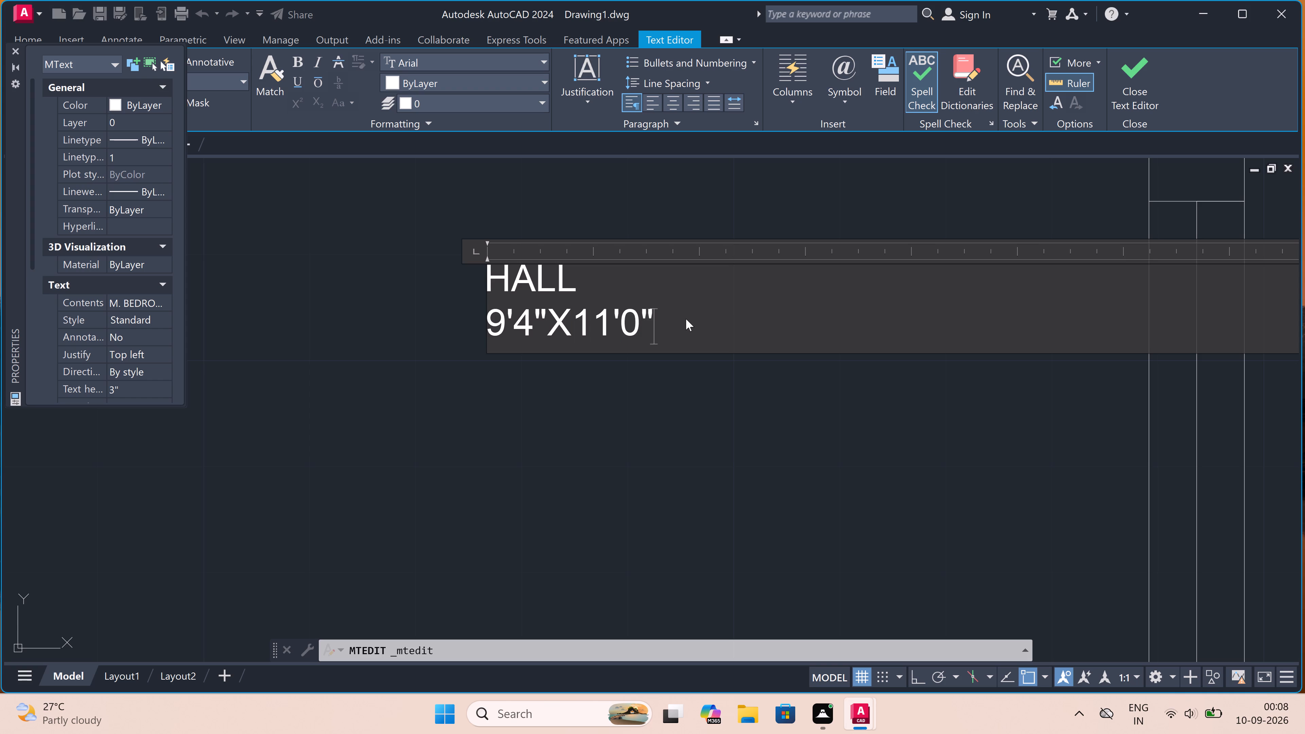
click(445, 367)
Change the size line of the M. BEDROOM label in the left plan's room directly above the hall to "9'4"X13'4"".
scroll(445, 367, down, 8)
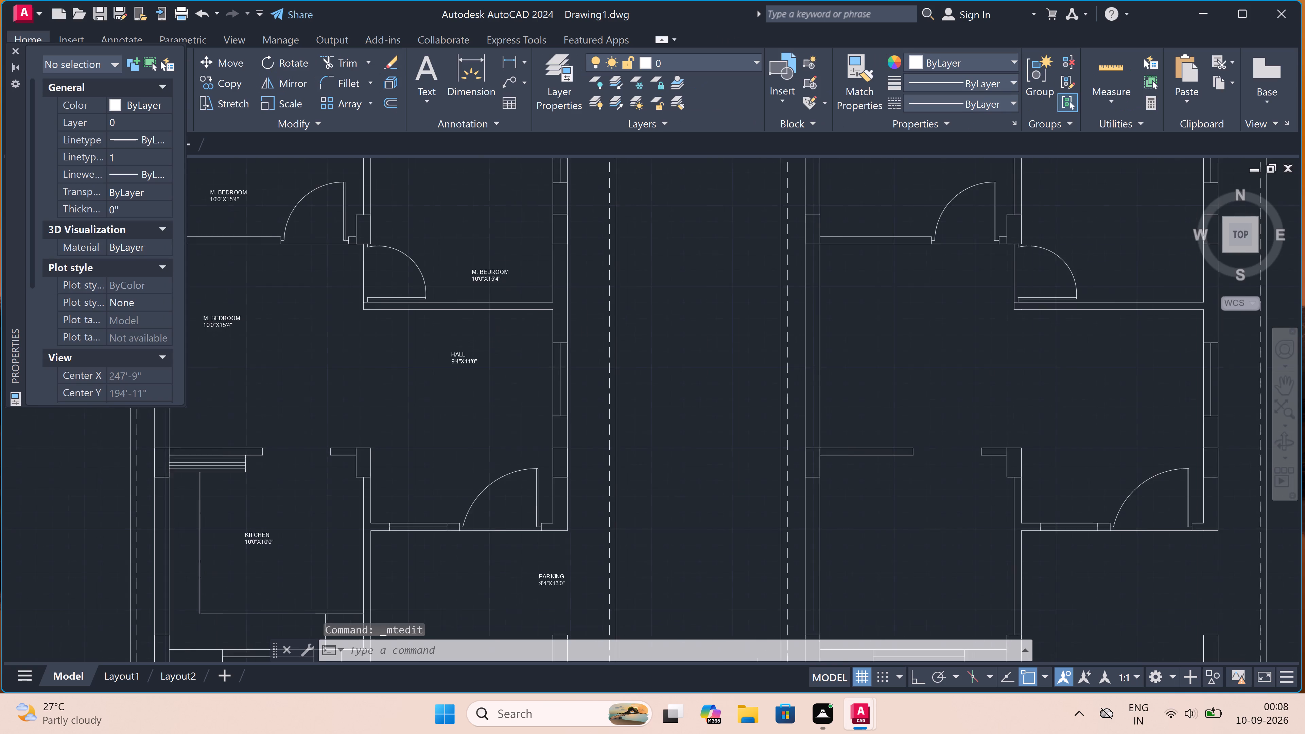
scroll(463, 323, up, 4)
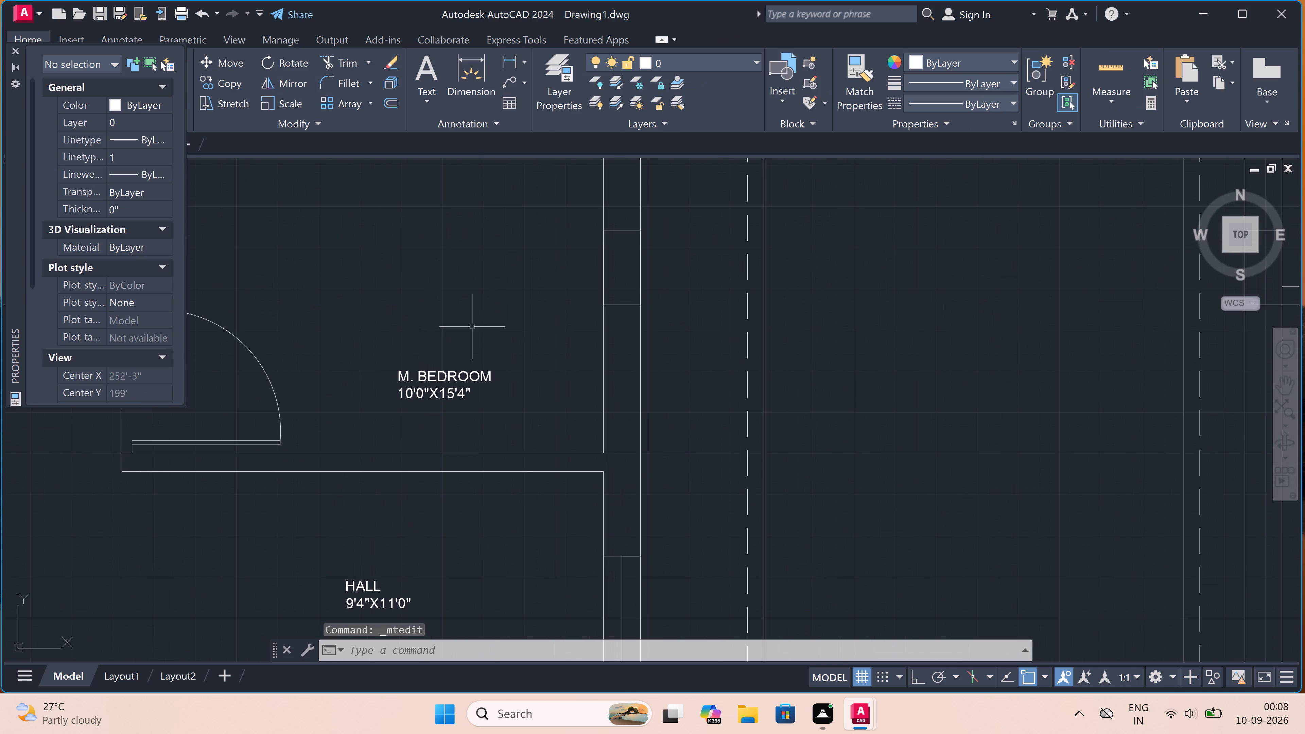
scroll(431, 391, up, 2)
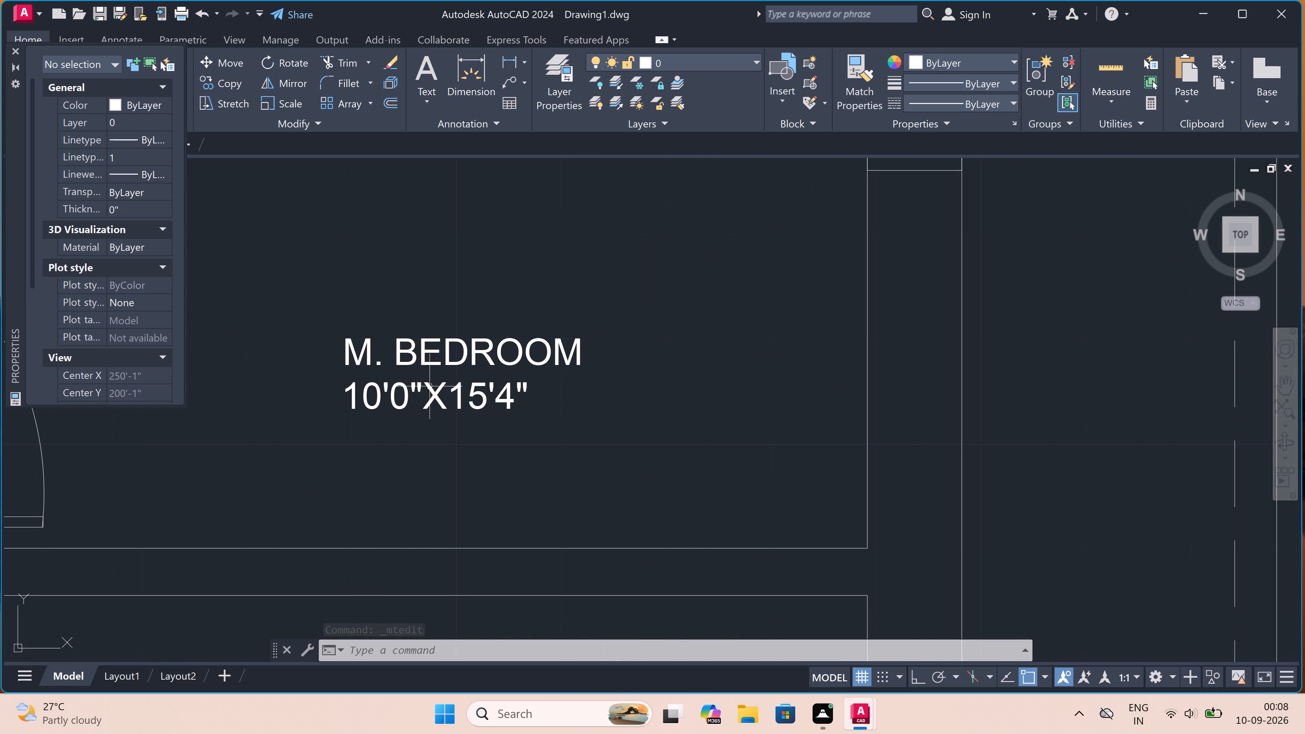
double_click(421, 360)
click(420, 358)
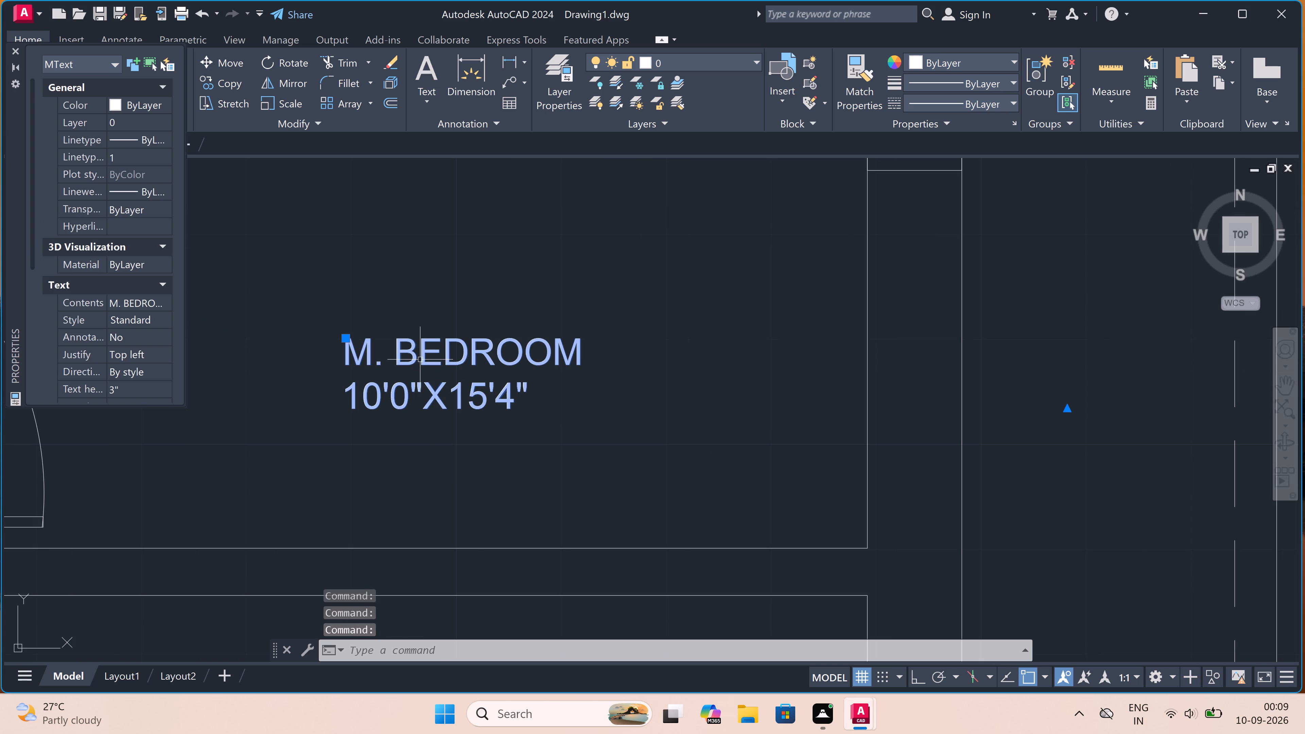
double_click(420, 360)
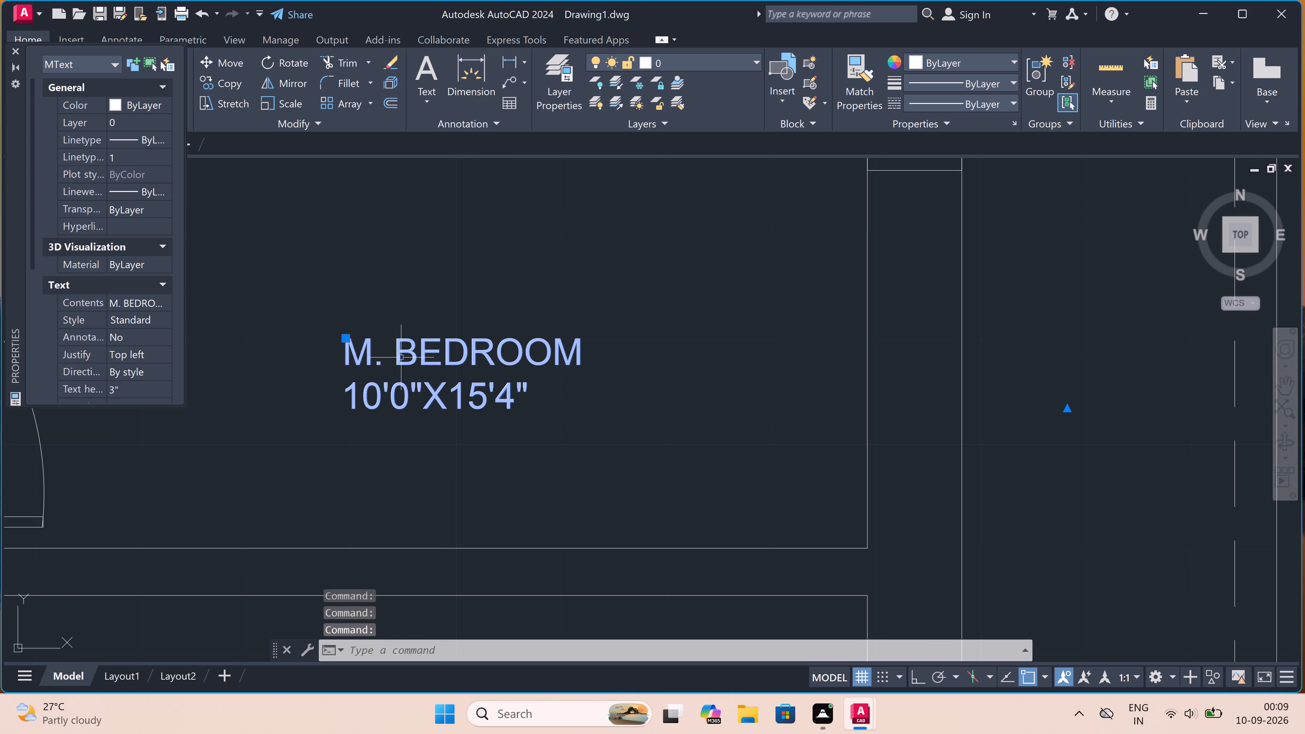
double_click(398, 356)
double_click(401, 349)
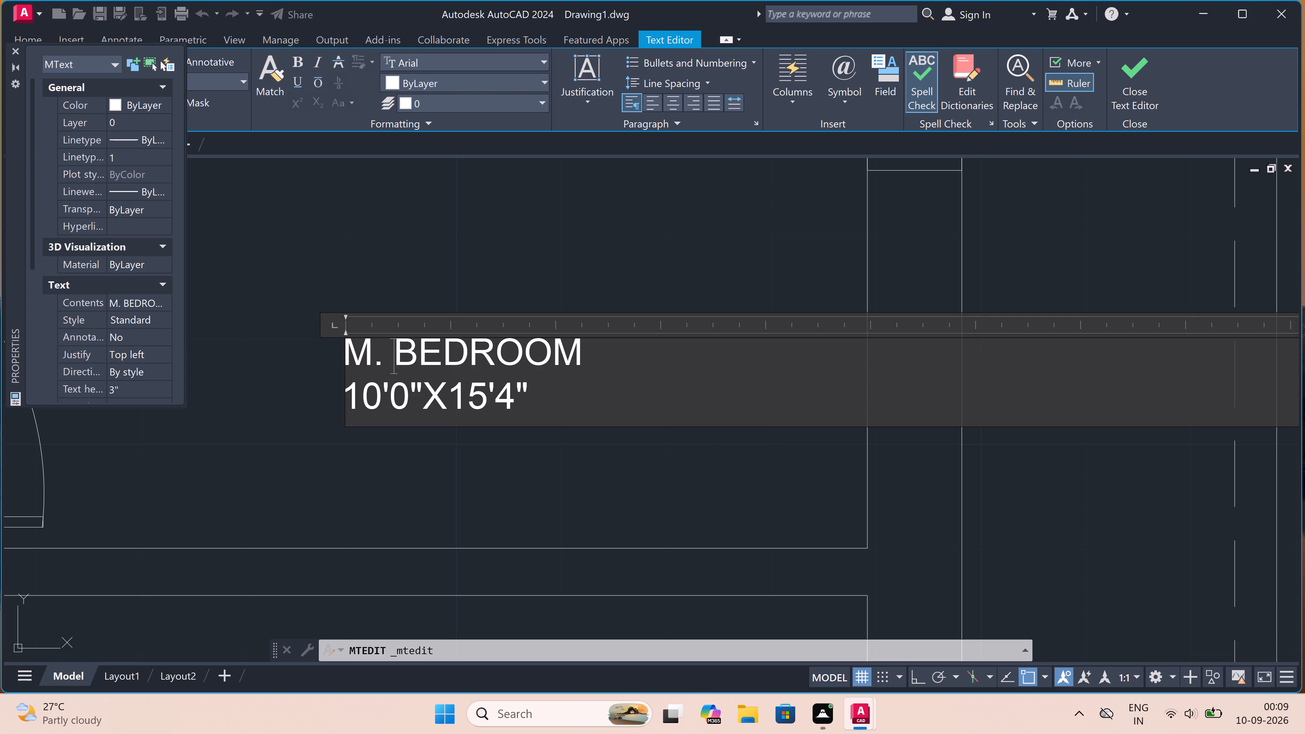
click(485, 395)
key(BackSpace)
key(BackSpace)
key(BackSpace)
key(BackSpace)
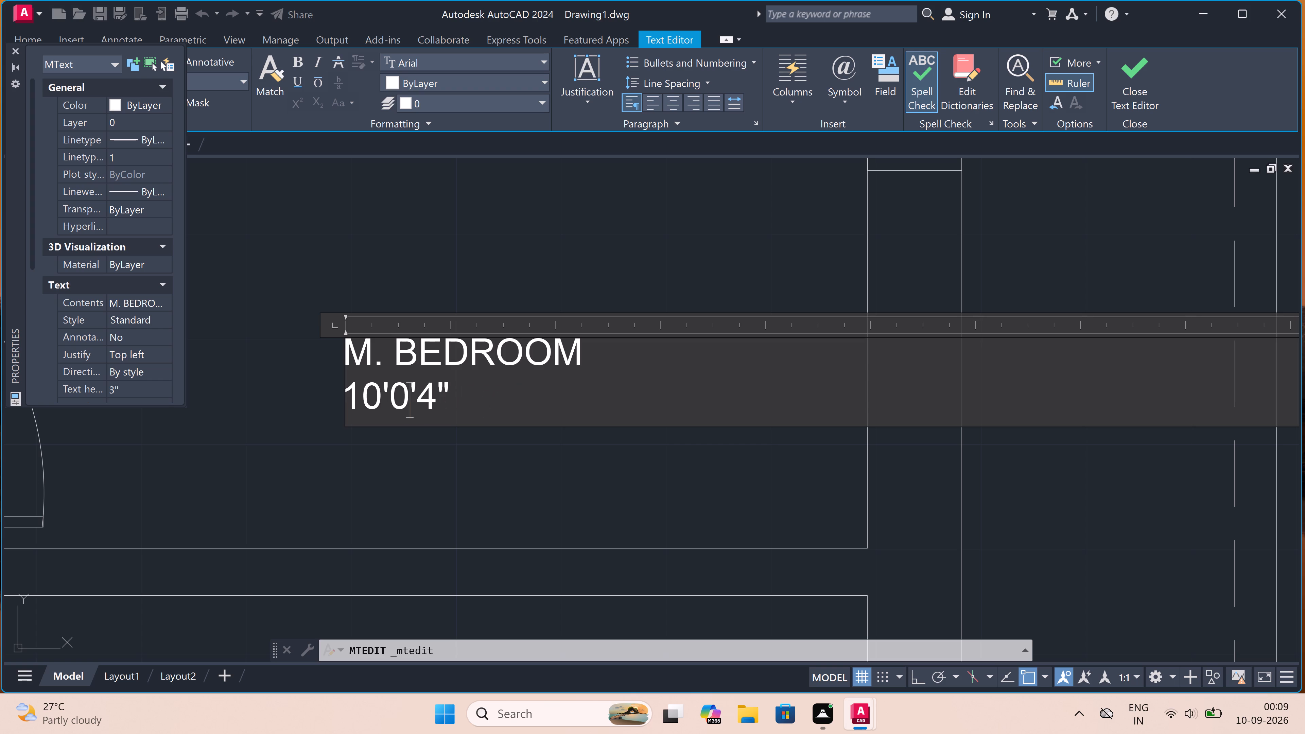
key(BackSpace)
key(BackSpace)
key(BackSpace)
key(BackSpace)
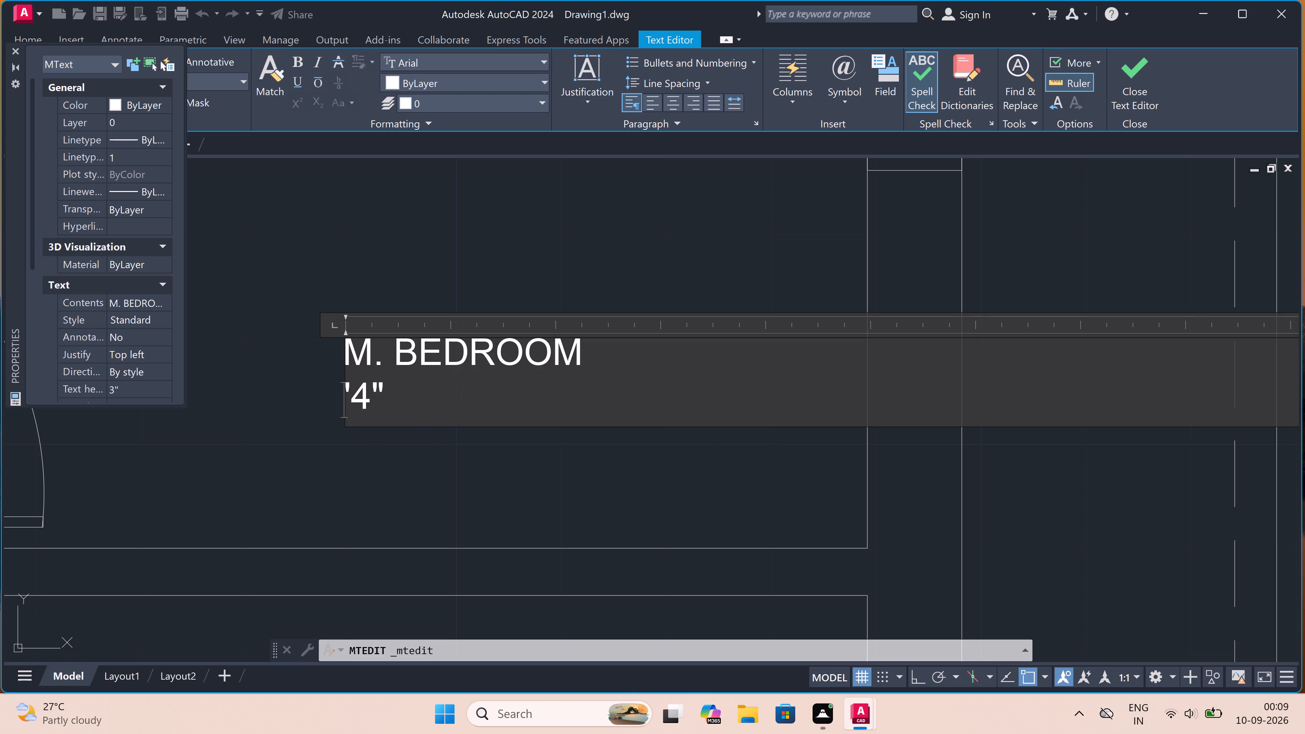
key(9)
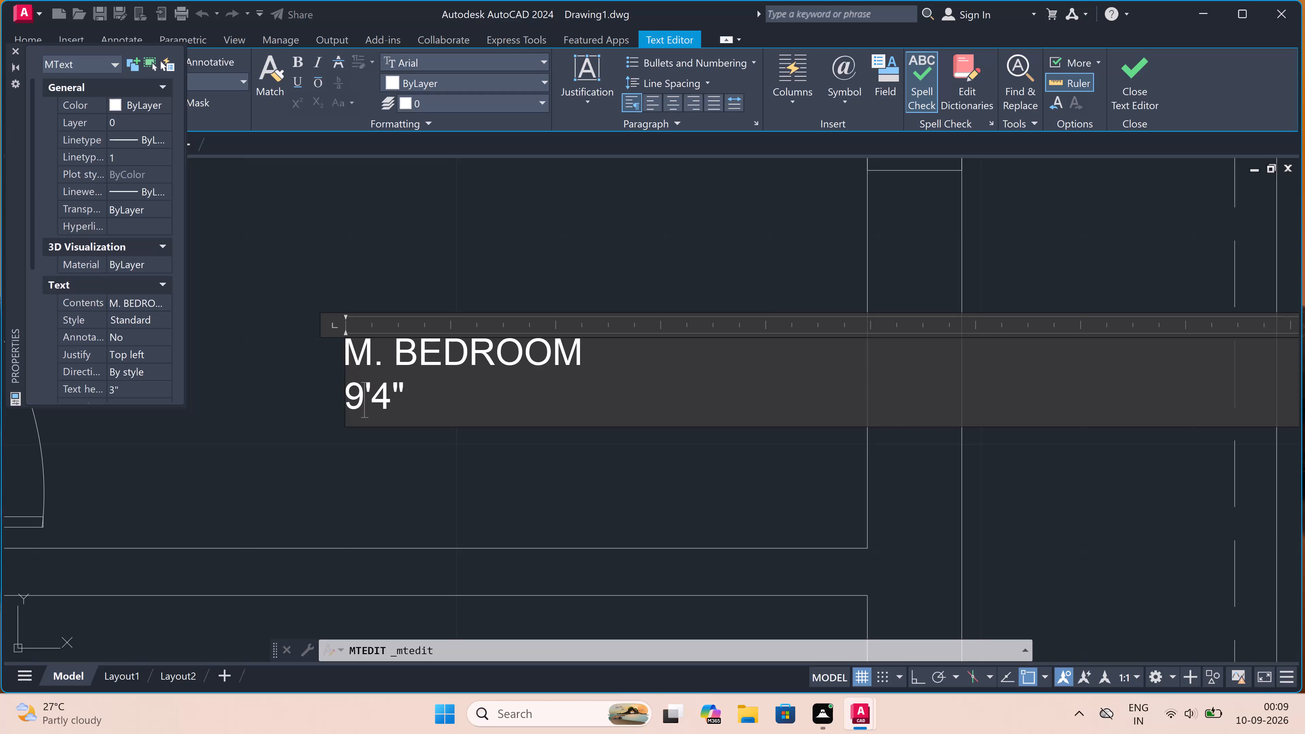
key(apostrophe)
key(4)
key(shift+quotedbl)
key(x)
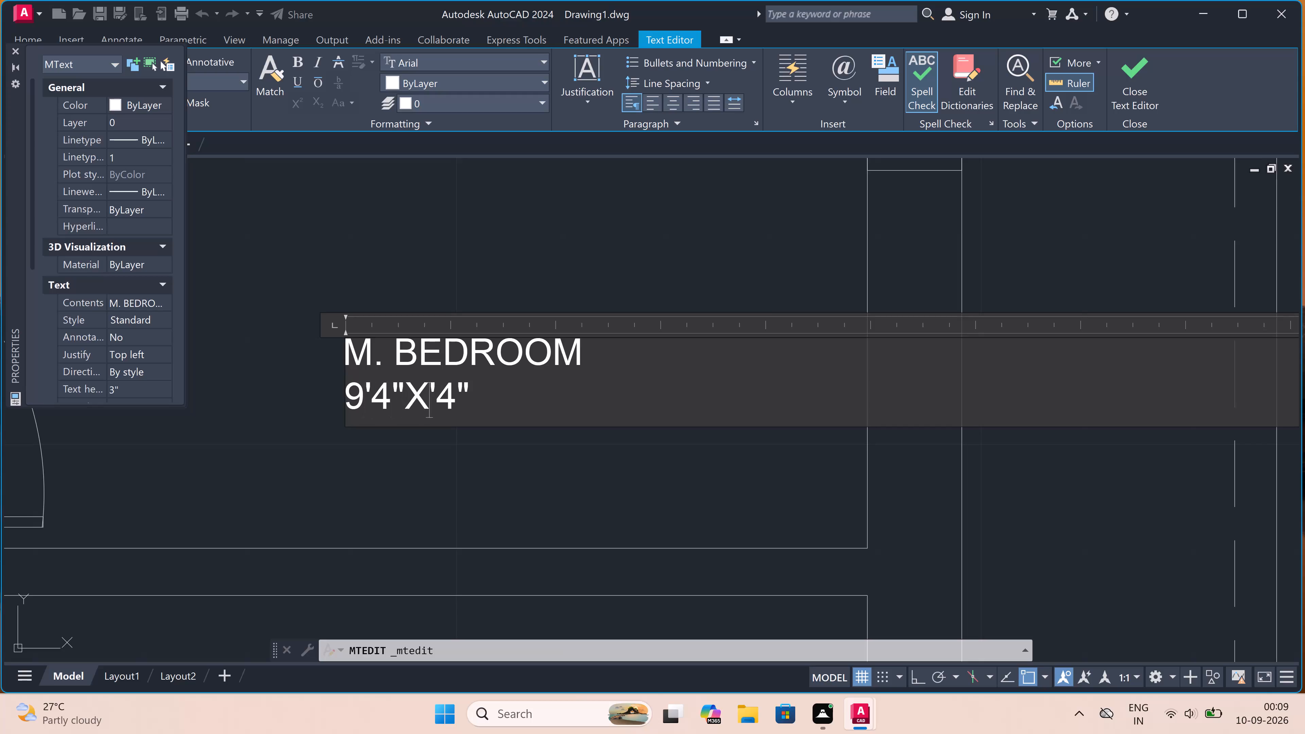
text(13)
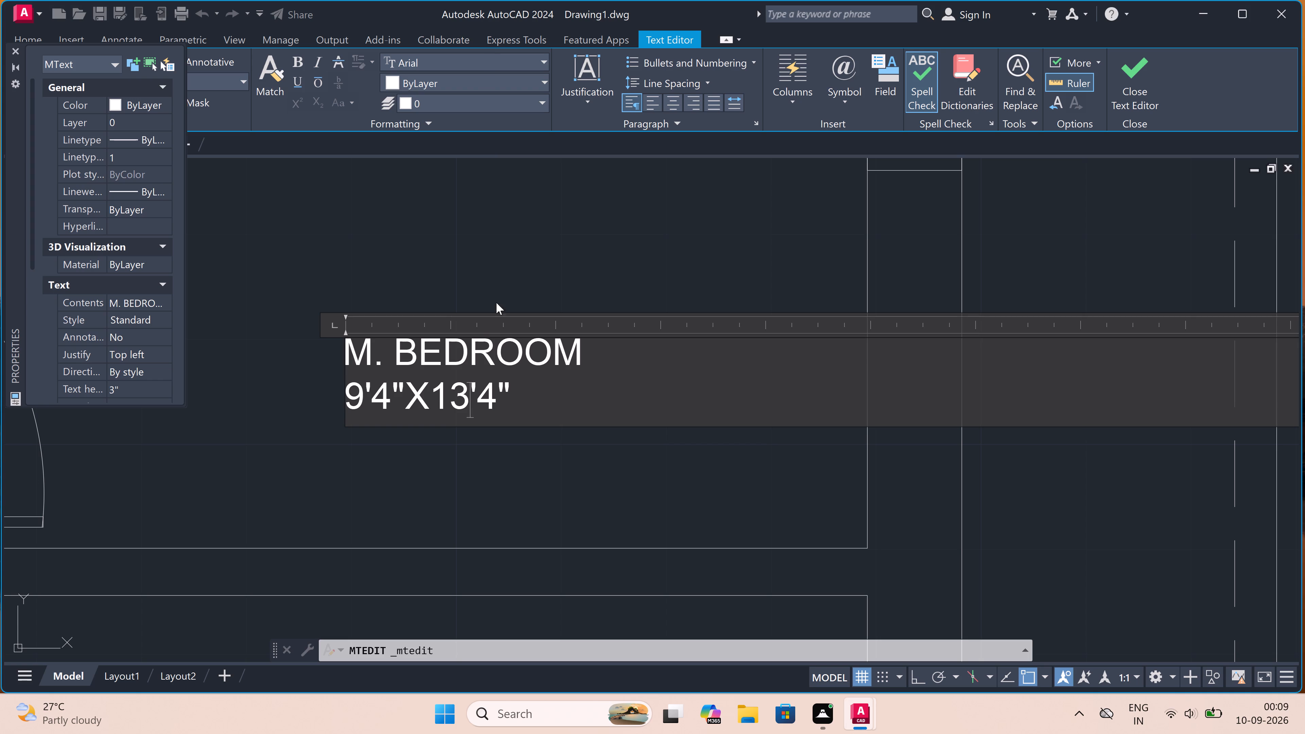
double_click(502, 279)
Change the size line of the M. BEDROOM label in the left plan's room beside the hall to "10'0"X10'6"".
scroll(523, 280, down, 4)
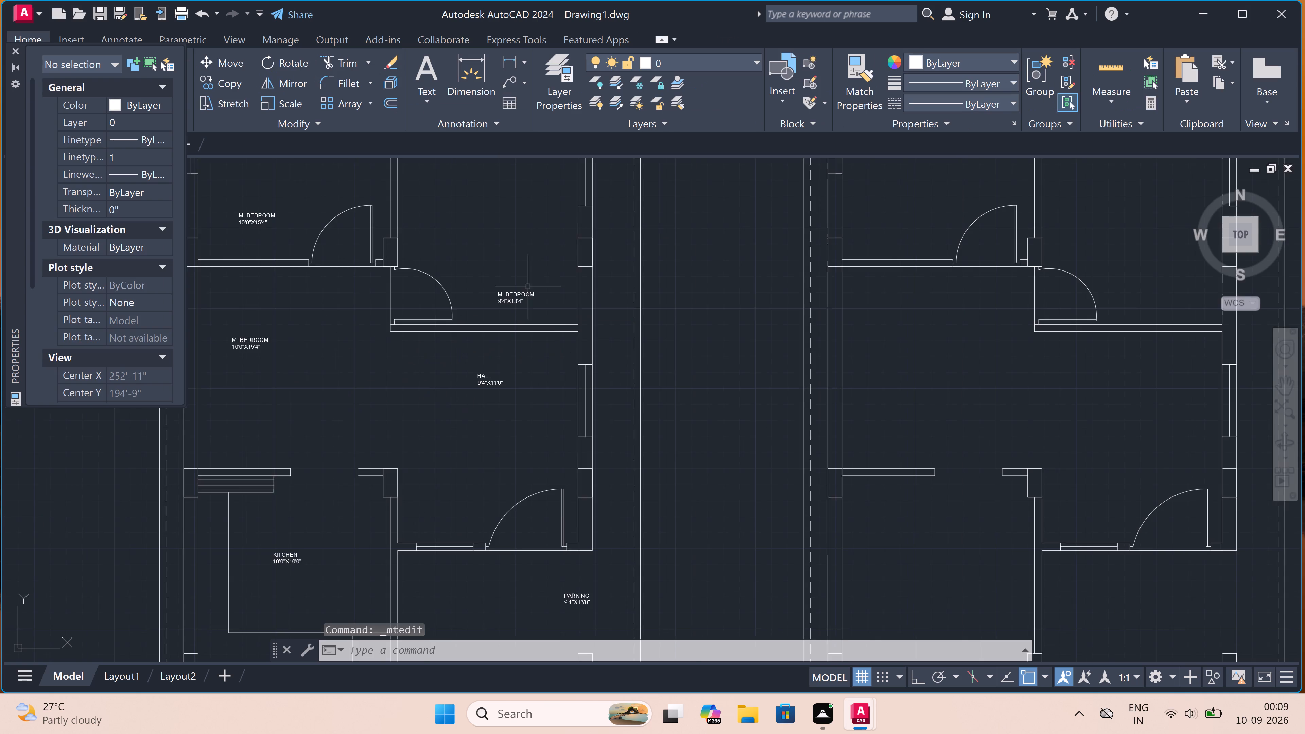
scroll(528, 286, down, 2)
scroll(419, 299, up, 4)
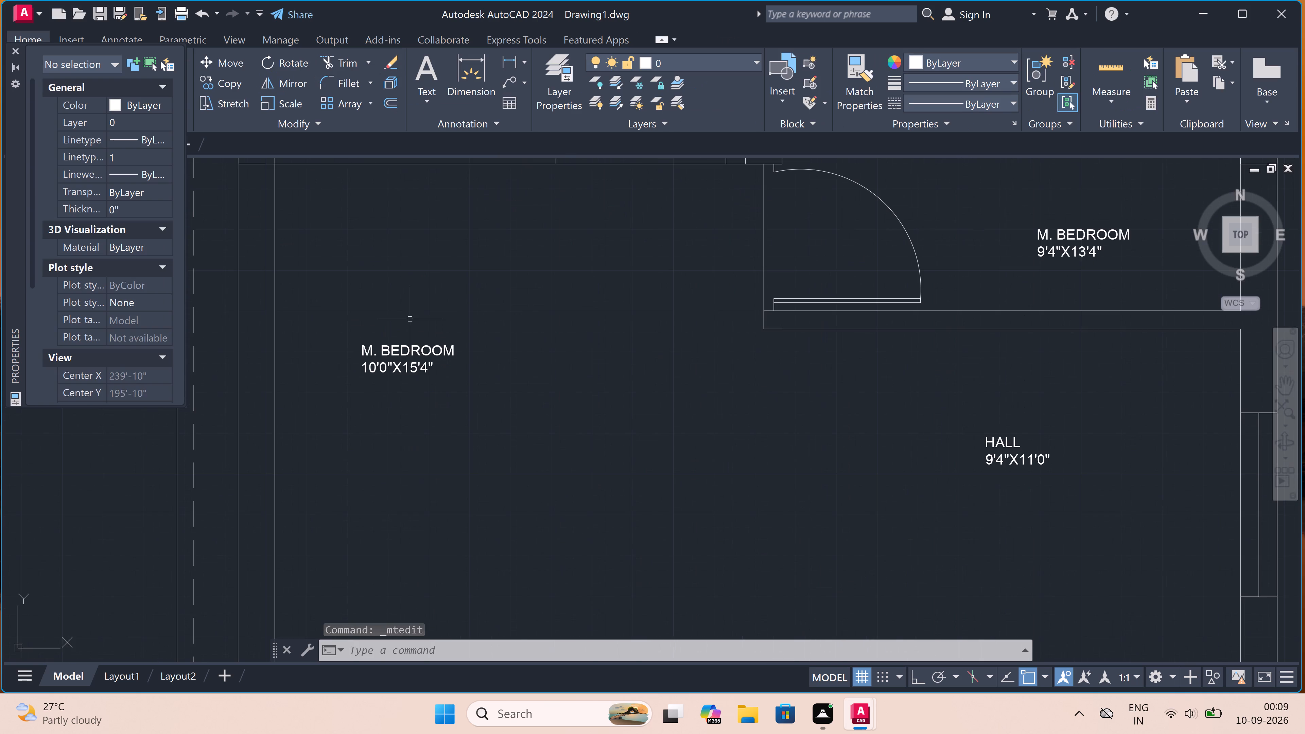
scroll(401, 349, up, 2)
triple_click(400, 348)
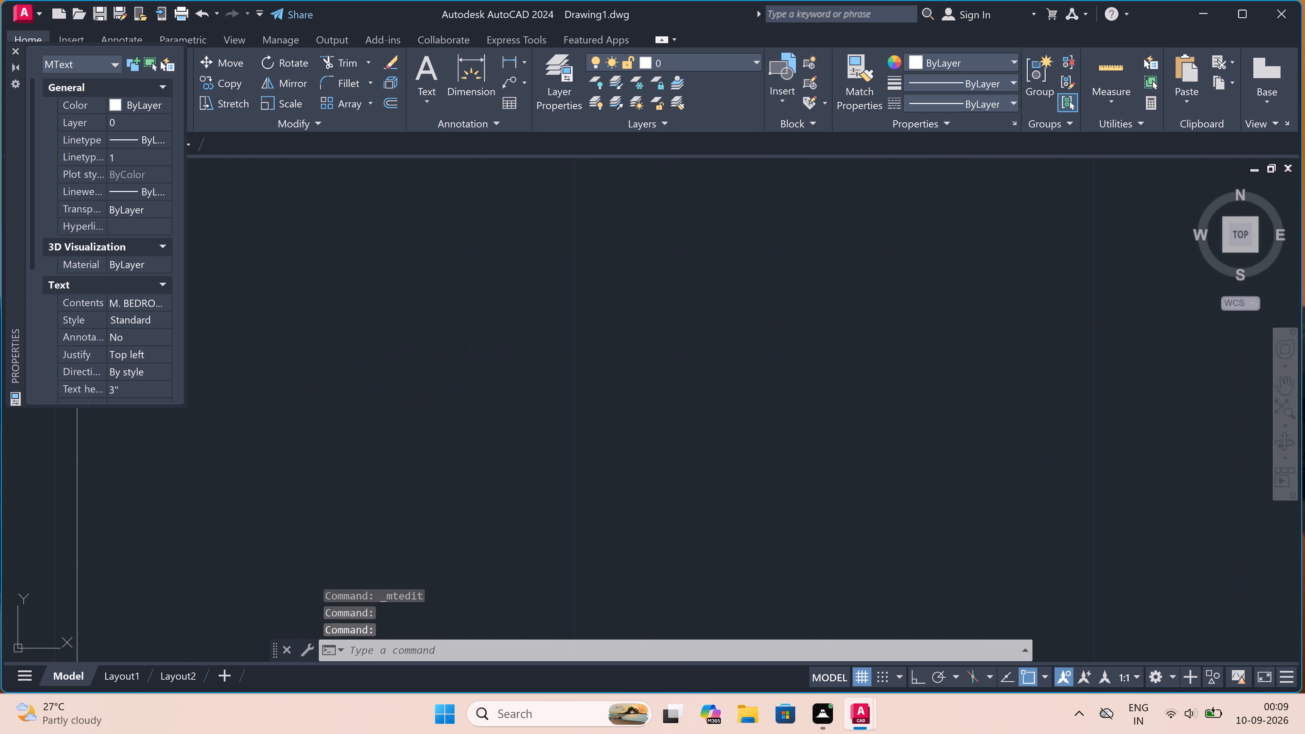
click(540, 351)
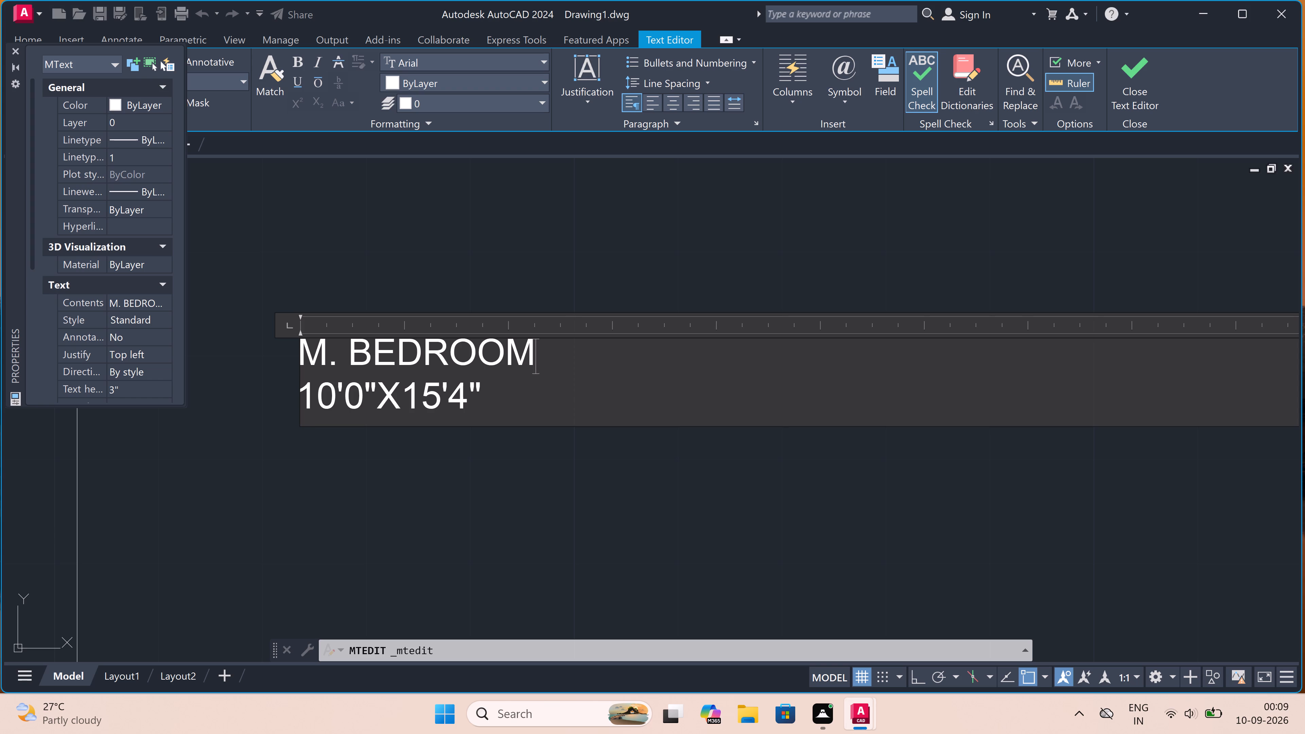
double_click(487, 400)
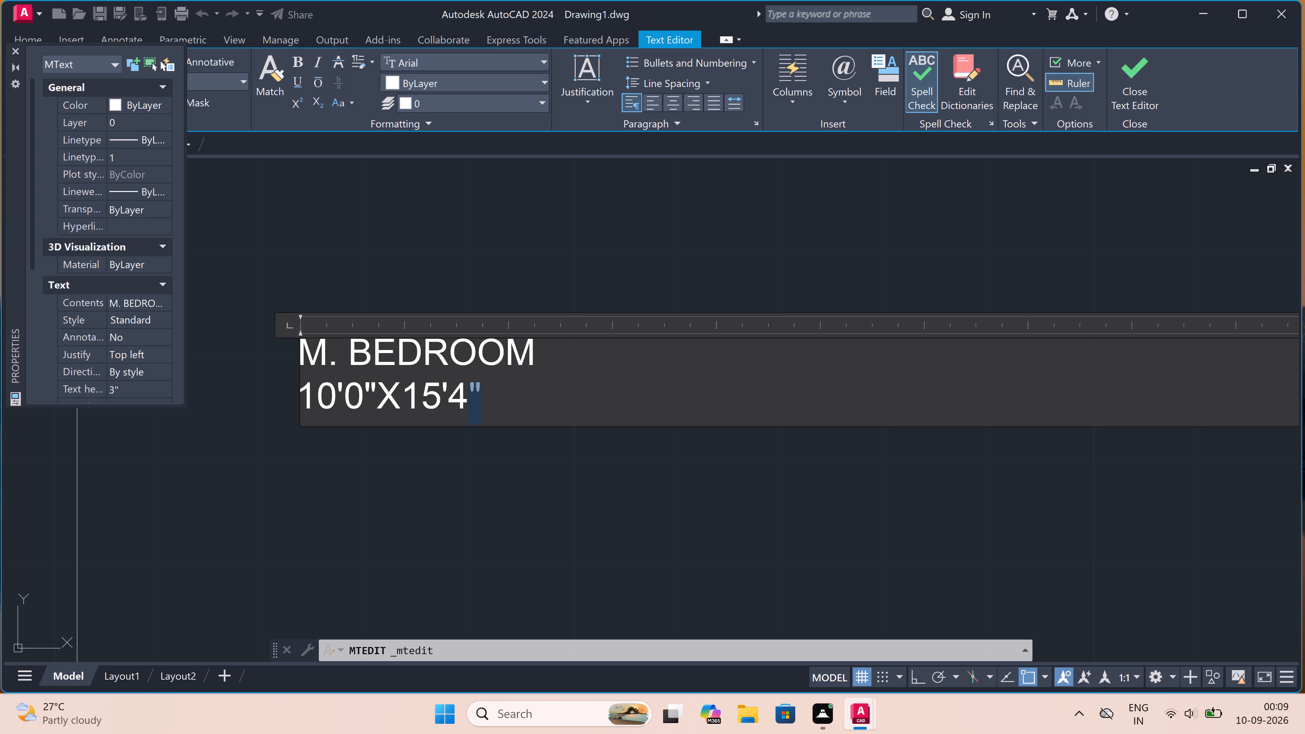
key(BackSpace)
key(BackSpace)
key(BackSpace)
key(BackSpace)
key(BackSpace)
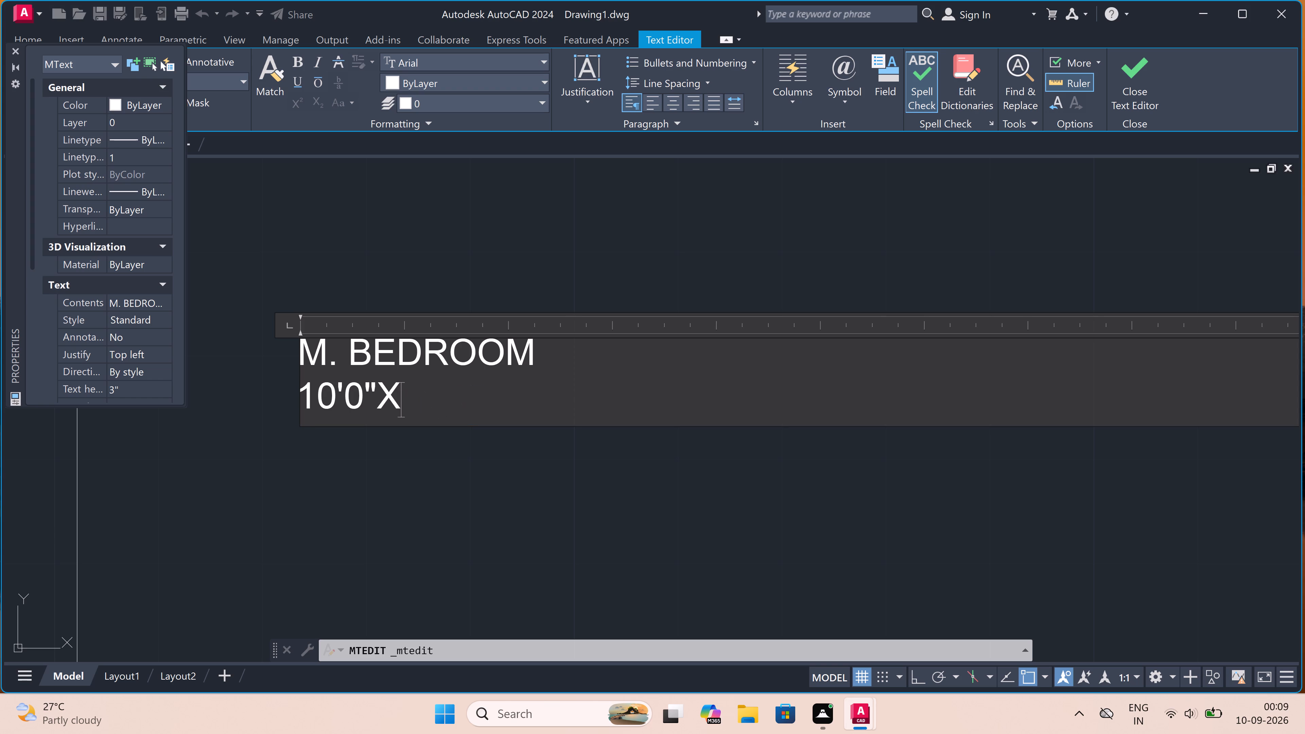
text(10')
key(6)
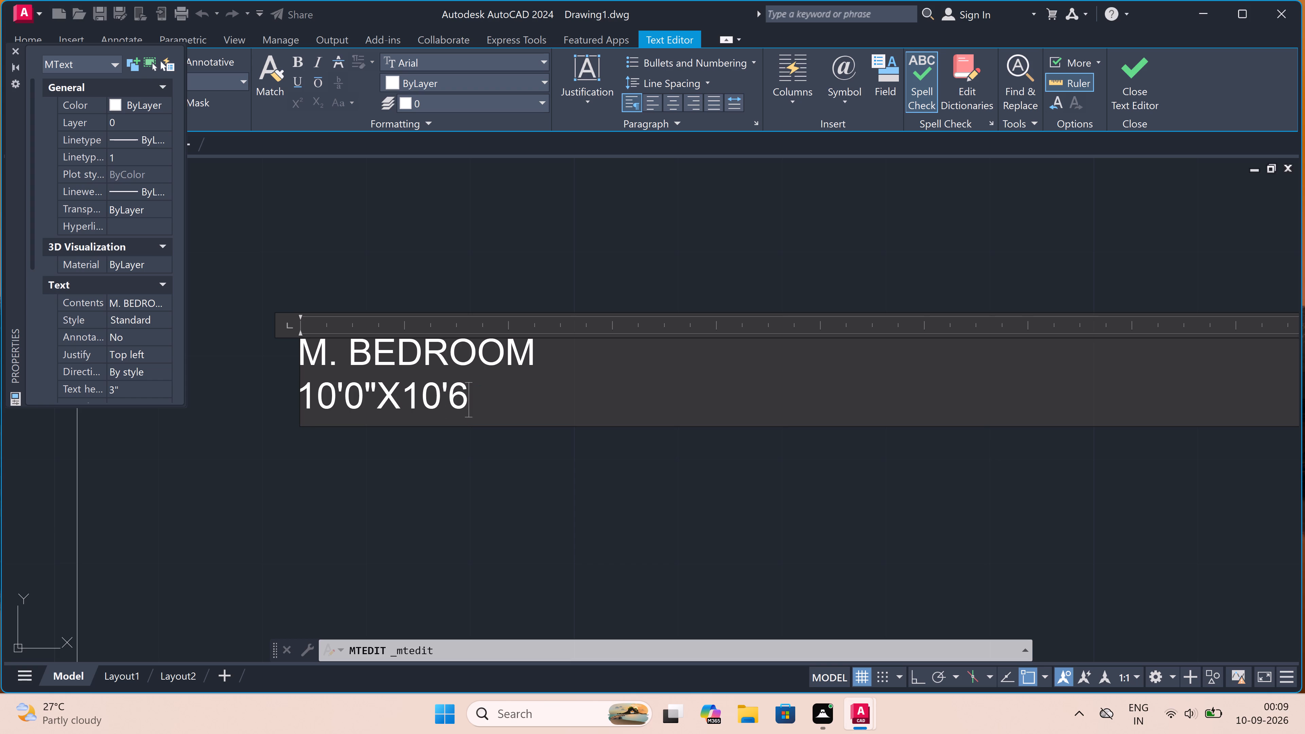
key(shift+quotedbl)
Replace the room name in that label with "DINING", kept on its own line above the size.
double_click(549, 351)
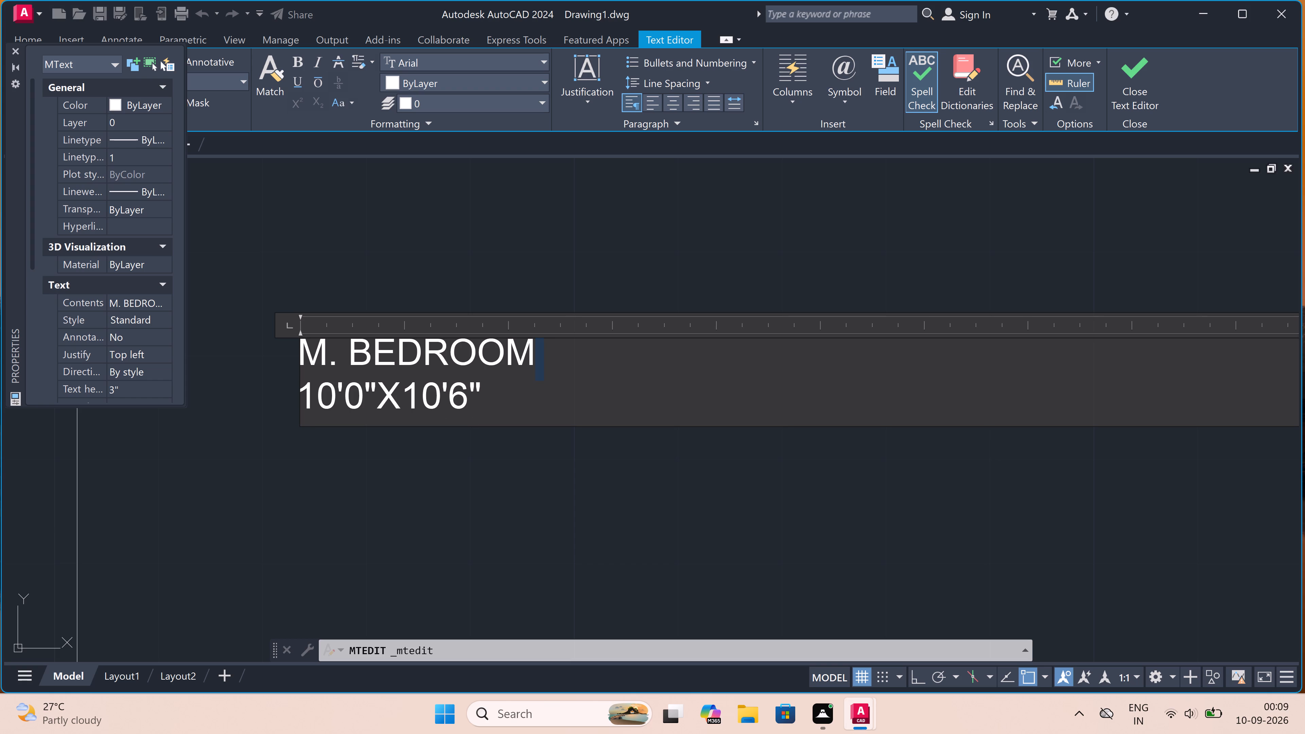
key(BackSpace)
key(BackSpace)
key(BackSpace)
key(BackSpace)
key(BackSpace)
key(BackSpace)
key(BackSpace)
key(BackSpace)
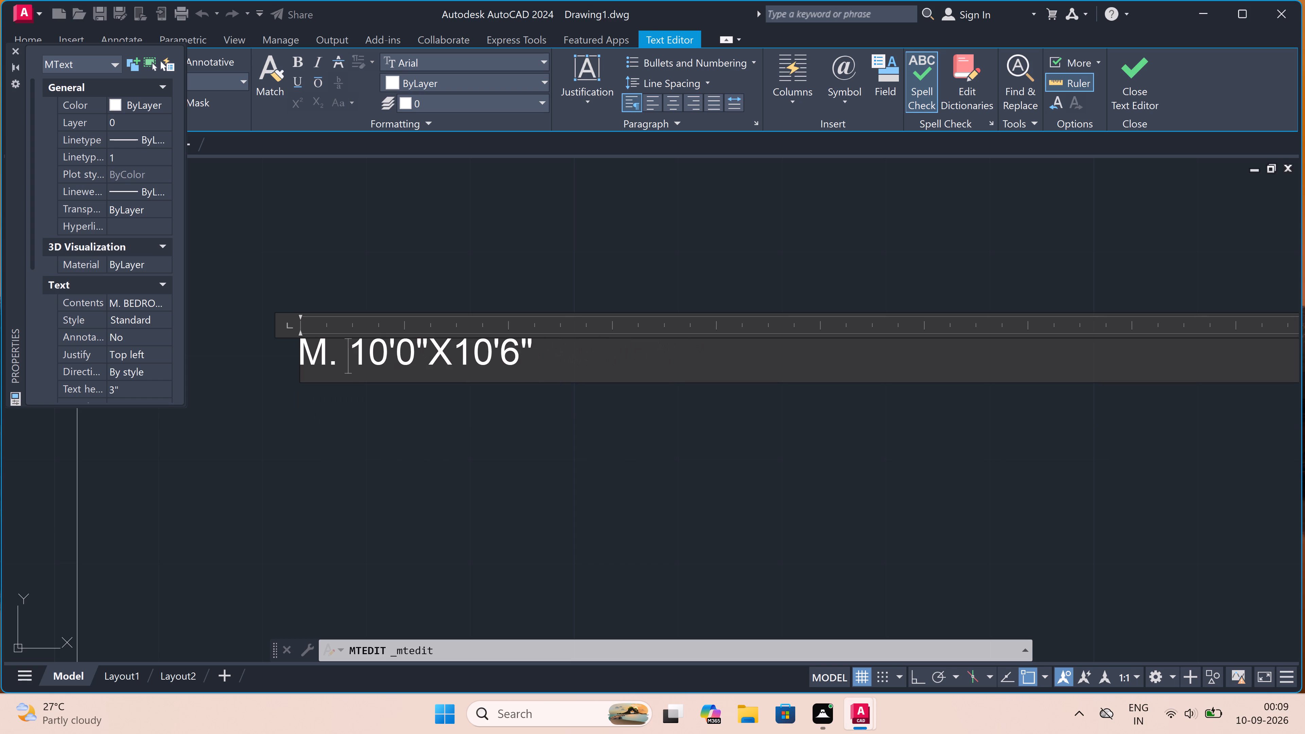
key(BackSpace)
key(BackSpace)
key(BackSpace)
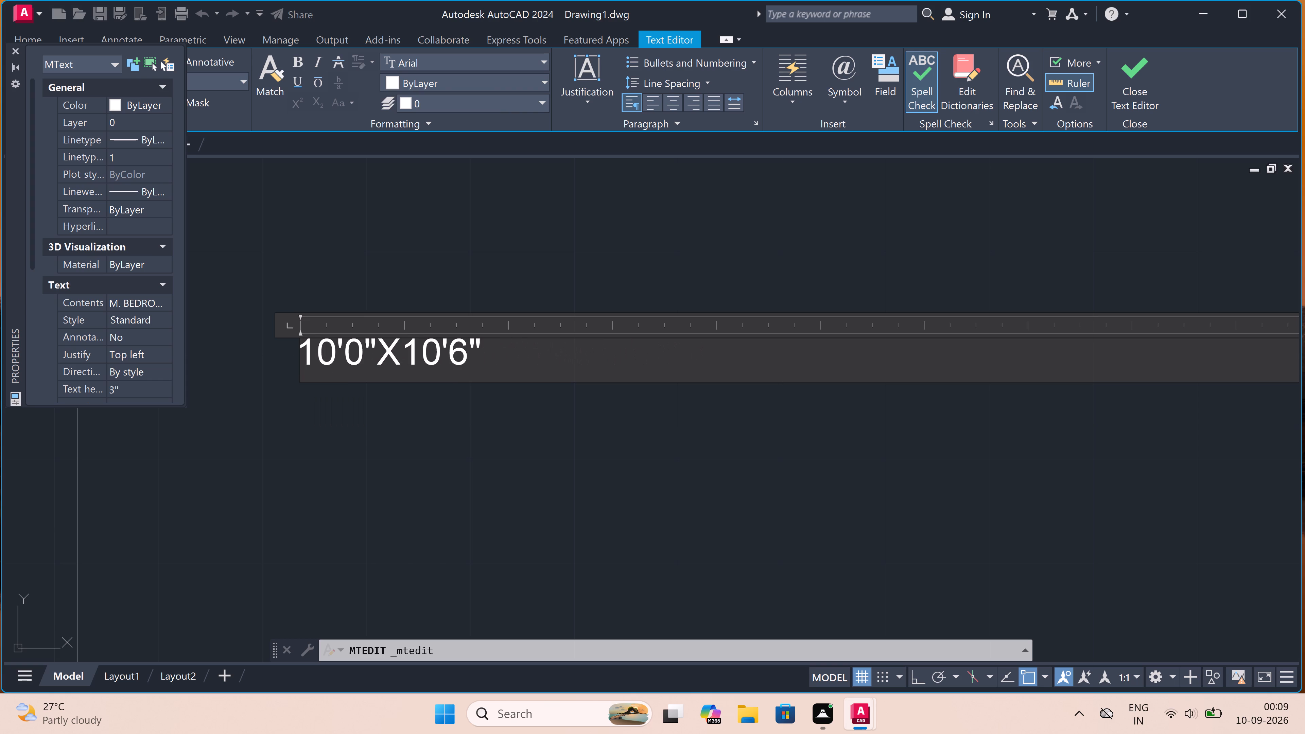
text(DINING)
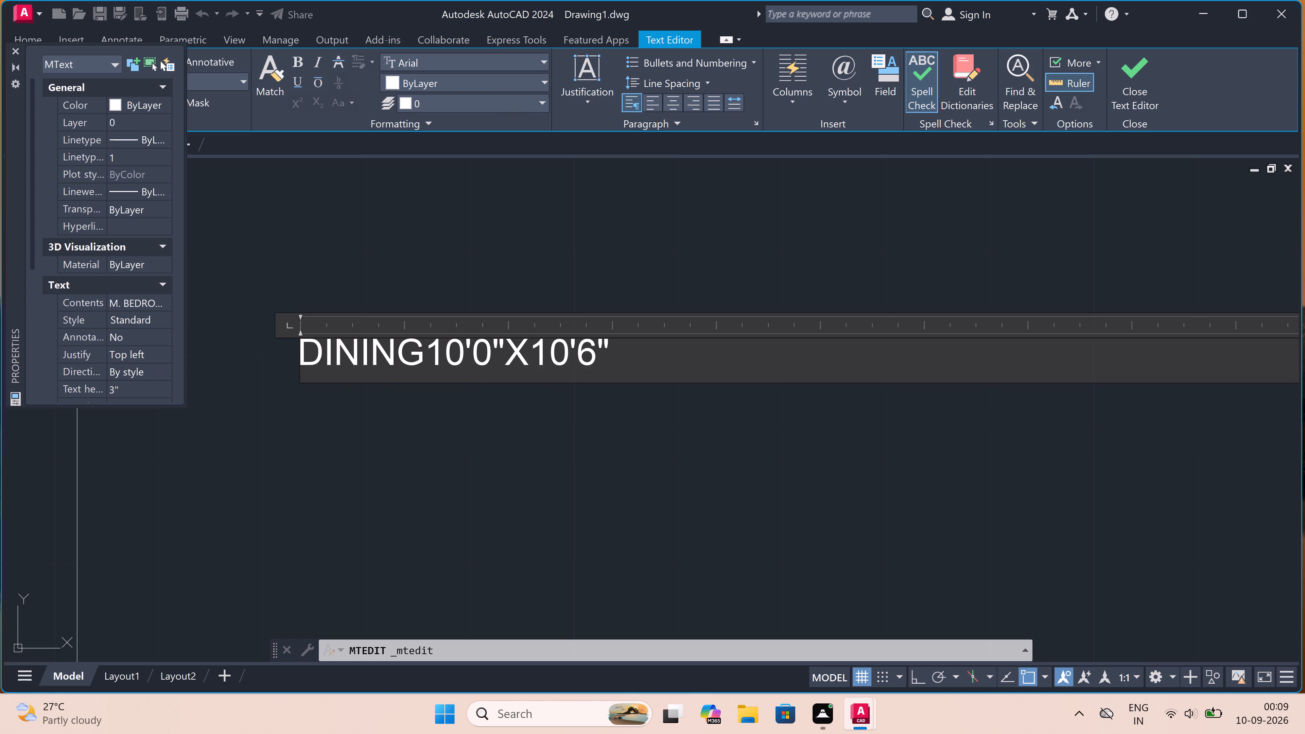
key(Return)
click(488, 267)
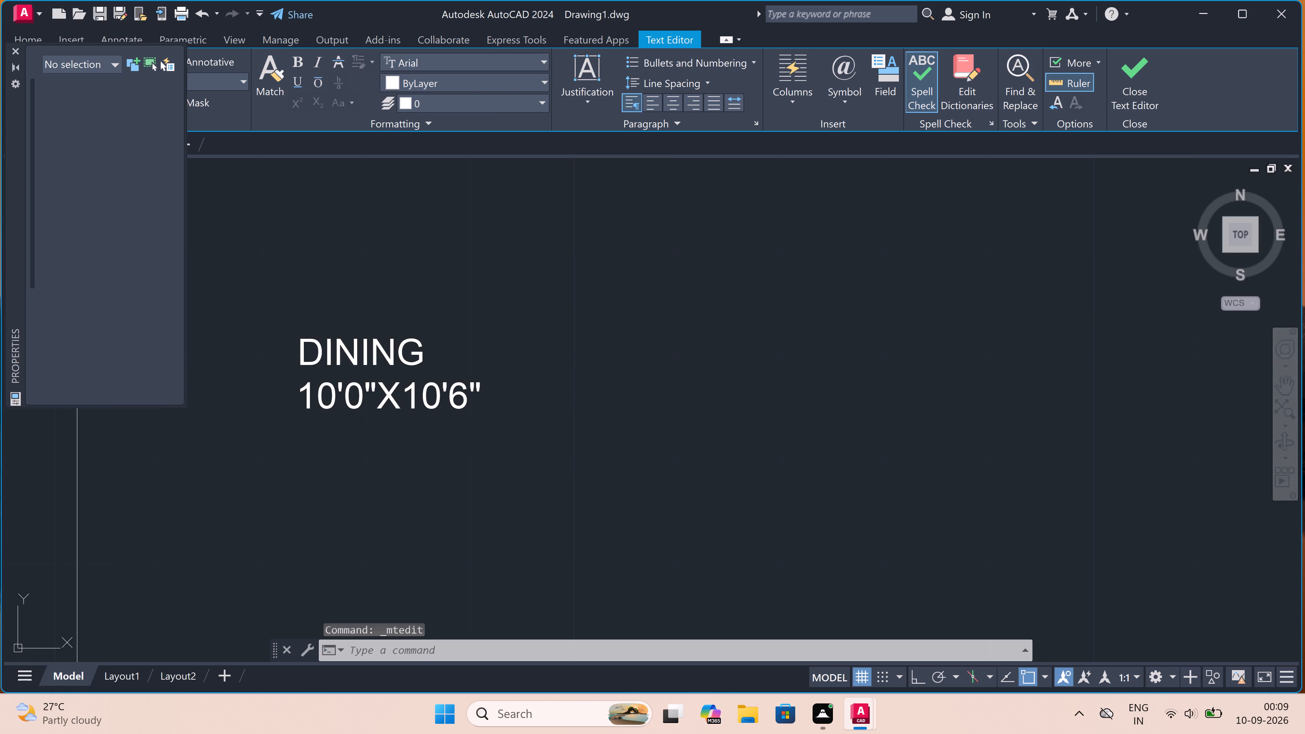
Replace both lines of the M. BEDROOM label in the left one of the left plan's two small upper rooms with "TOILET".
scroll(531, 297, down, 6)
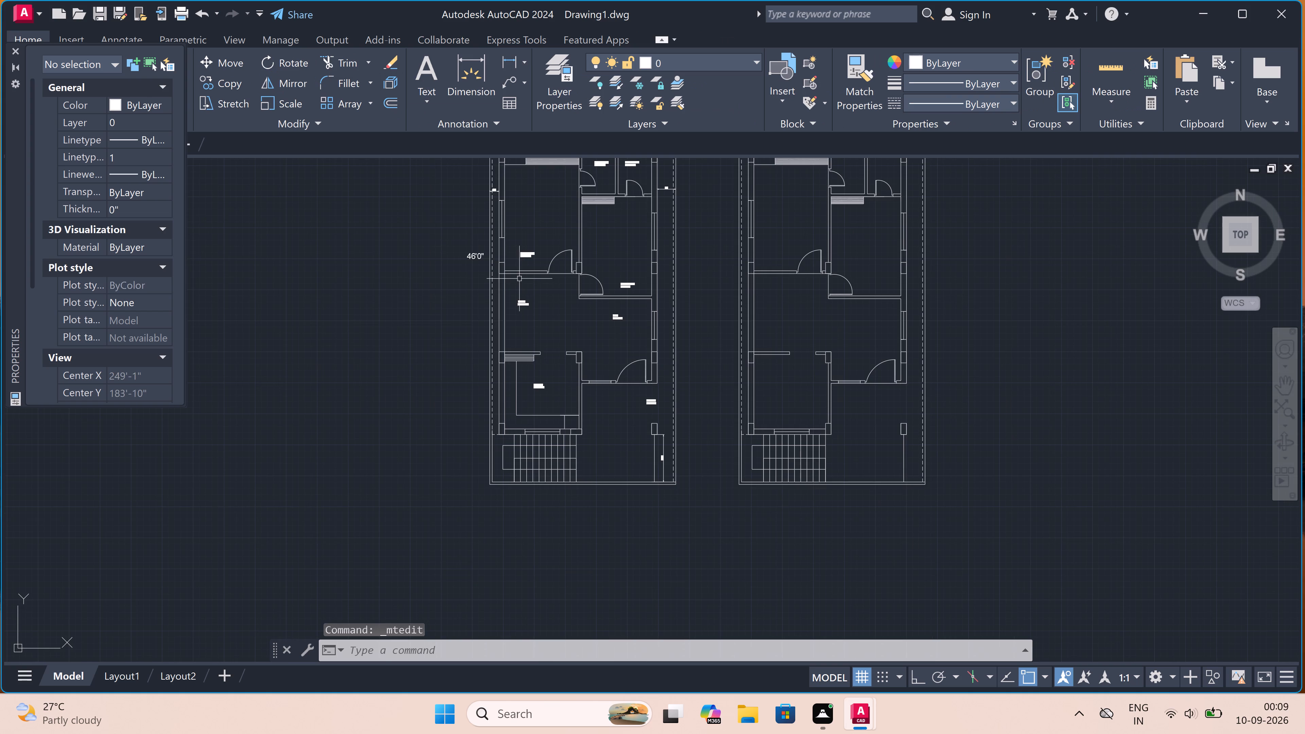
scroll(517, 252, up, 4)
scroll(528, 256, down, 3)
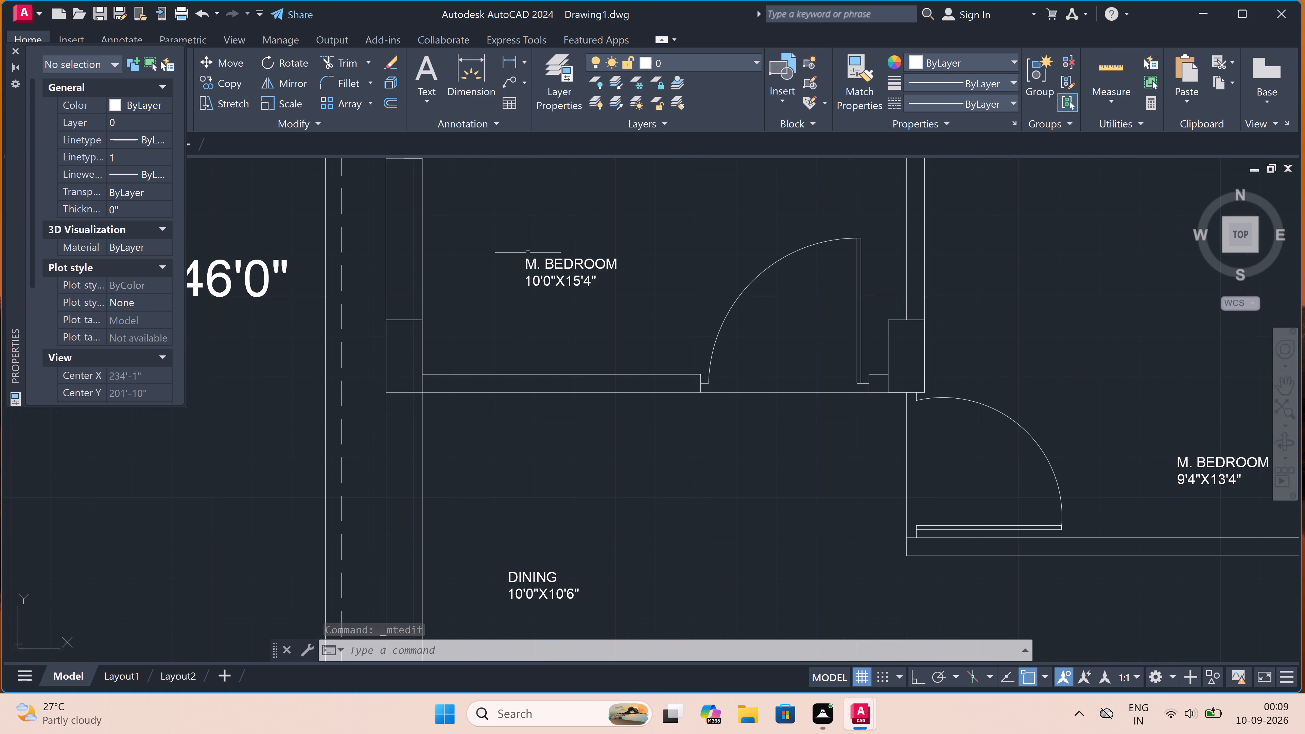
scroll(528, 256, down, 4)
scroll(550, 225, up, 4)
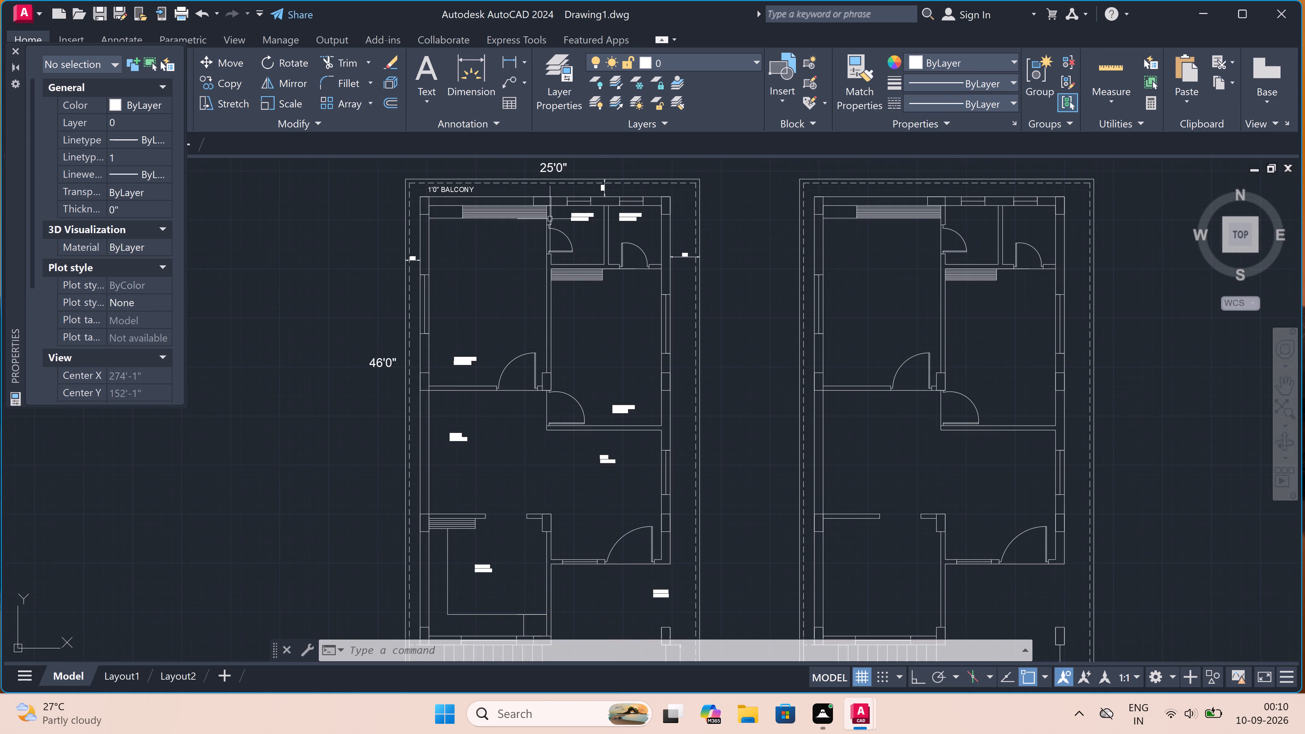
scroll(577, 208, up, 3)
triple_click(569, 233)
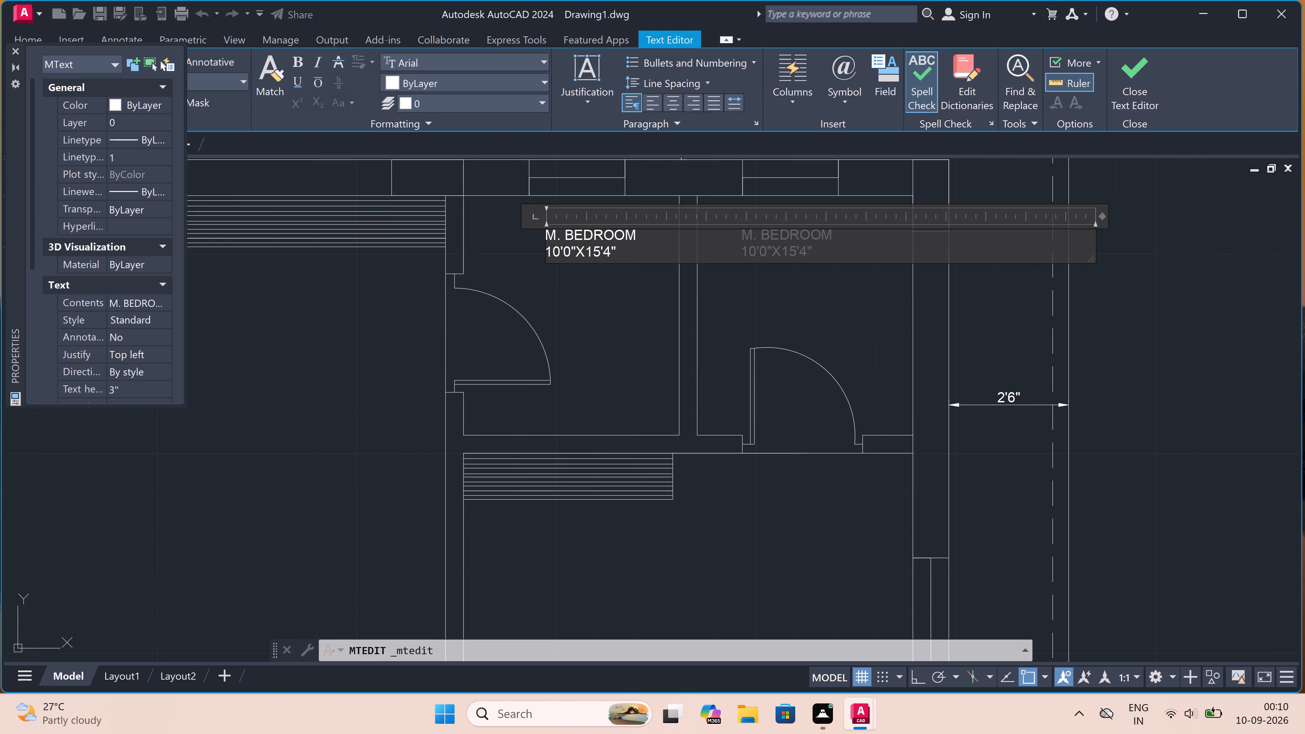
click(640, 236)
key(BackSpace)
key(BackSpace)
key(BackSpace)
key(BackSpace)
key(BackSpace)
key(BackSpace)
key(BackSpace)
key(BackSpace)
key(BackSpace)
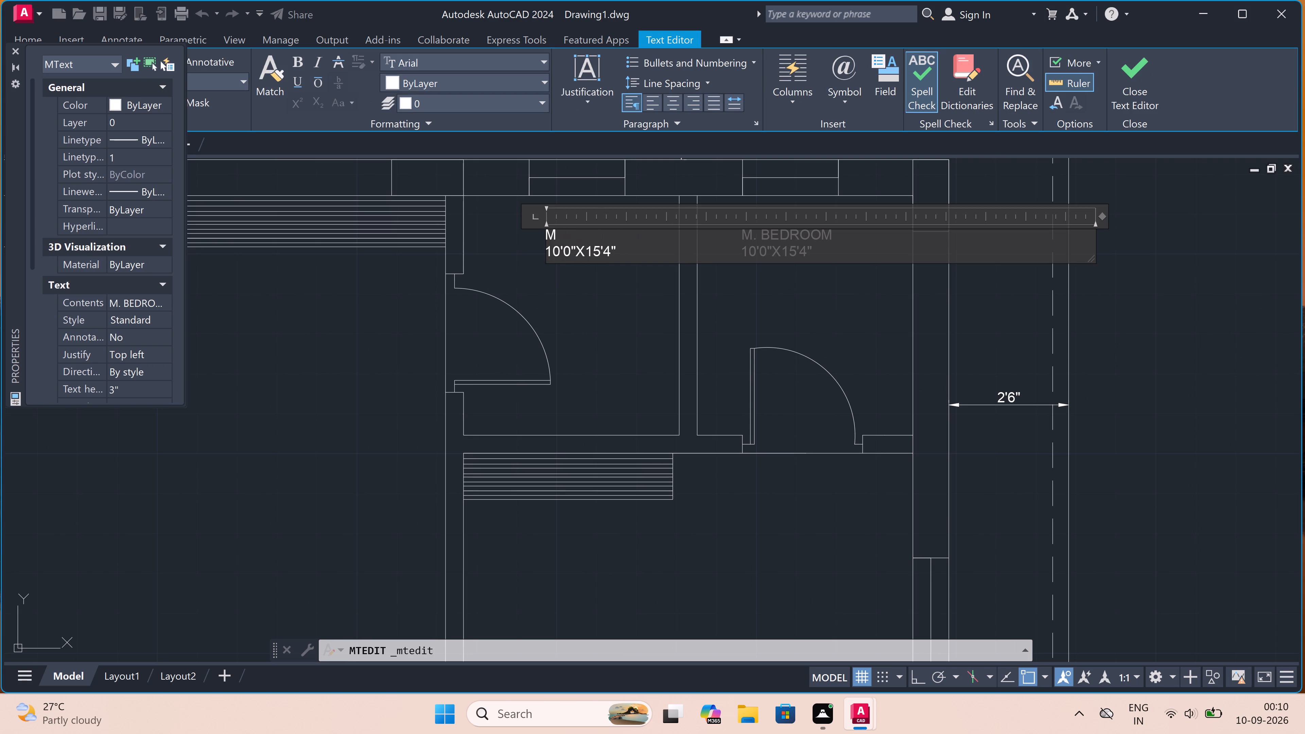
key(BackSpace)
click(627, 245)
click(622, 255)
key(BackSpace)
key(BackSpace)
key(BackSpace)
key(BackSpace)
key(BackSpace)
key(BackSpace)
key(BackSpace)
key(BackSpace)
key(BackSpace)
key(BackSpace)
key(BackSpace)
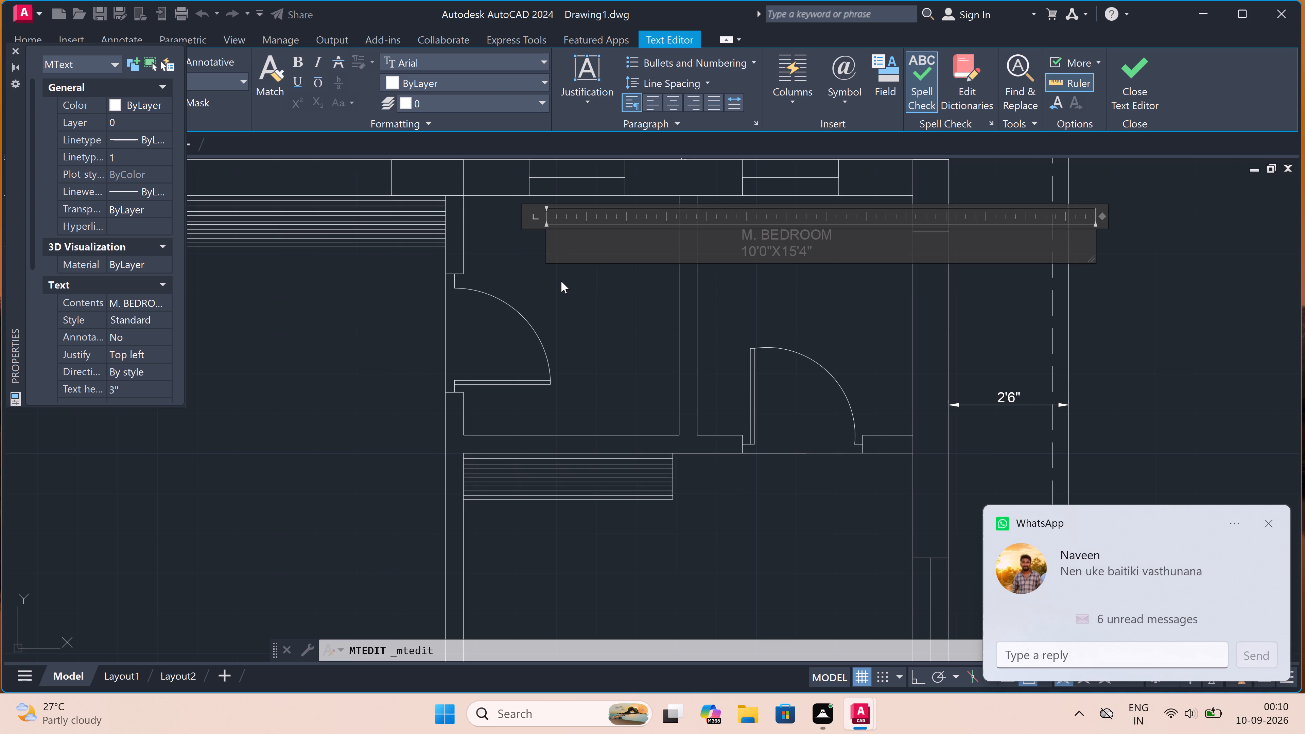
text(YOIL)
text(ET)
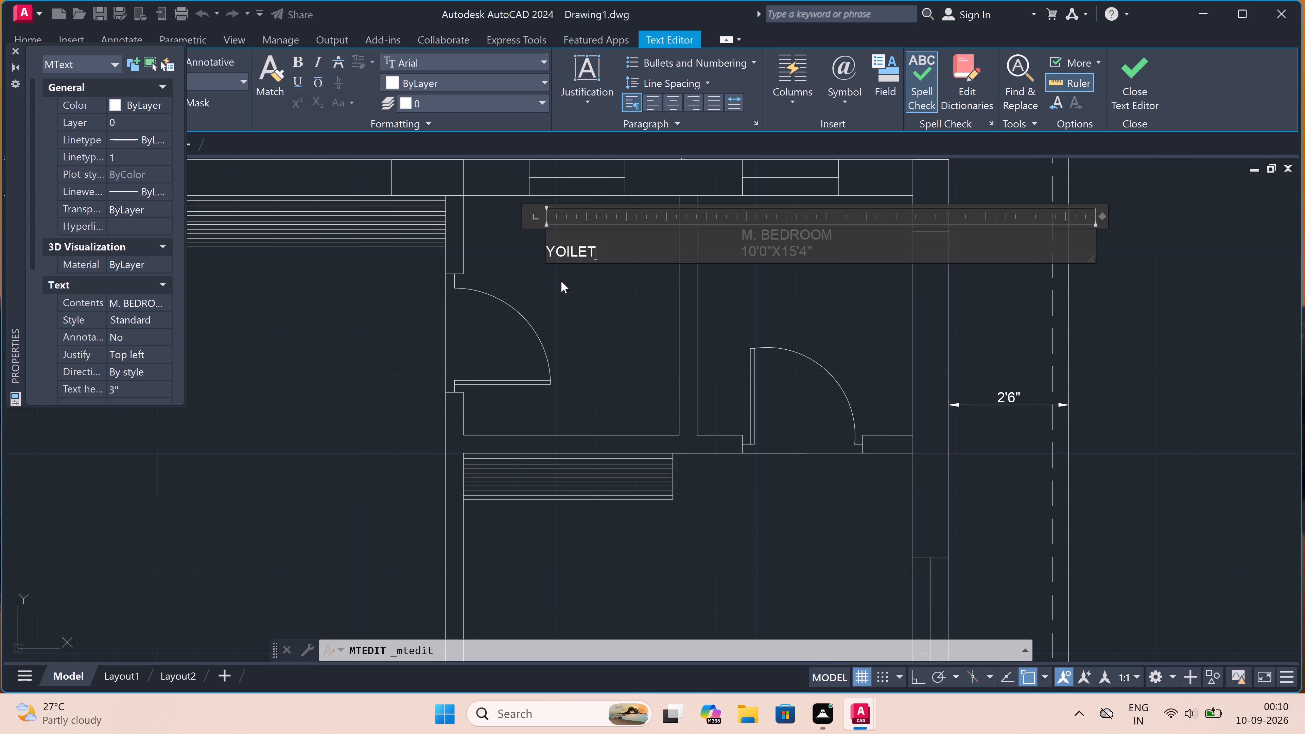
key(BackSpace)
key(BackSpace)
key(BackSpace)
key(BackSpace)
key(BackSpace)
key(BackSpace)
key(t)
text(OILET)
Add the size line "4'6"X5'0"" beneath TOILET in the same label.
key(Return)
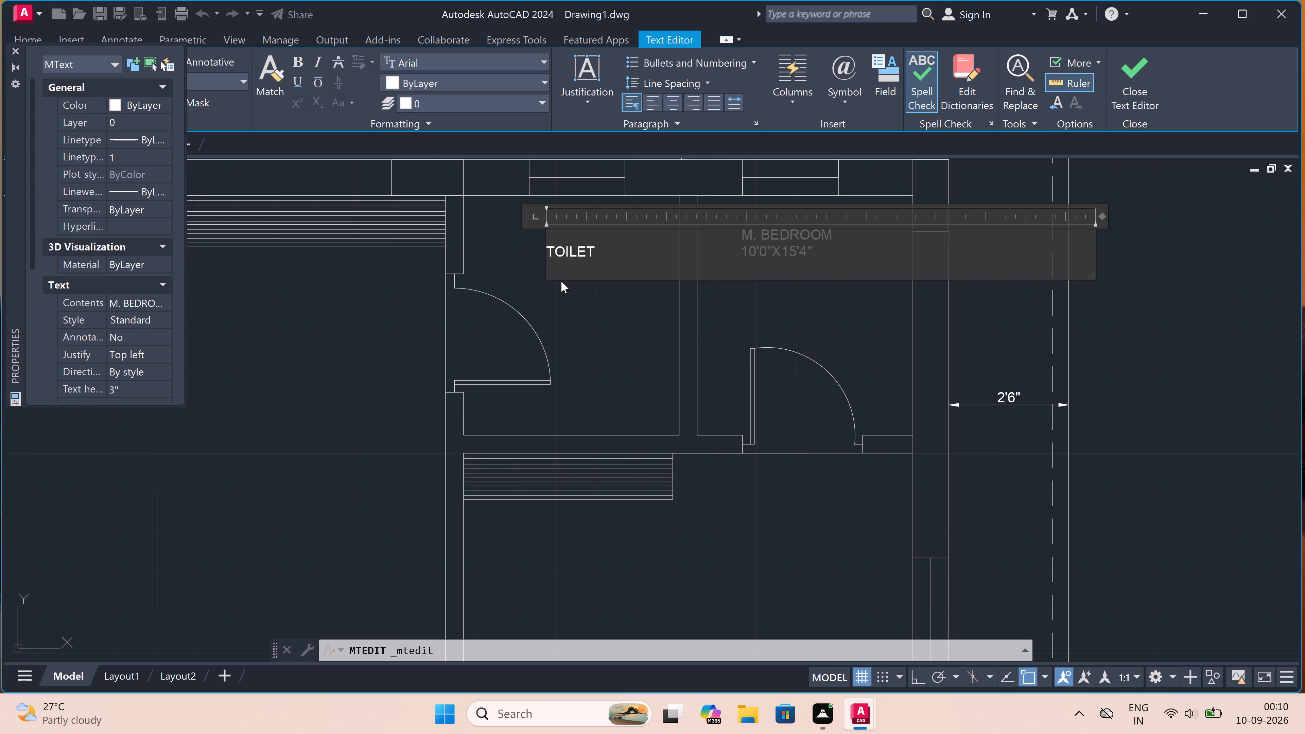
key(4)
key(apostrophe)
key(6)
key(shift+quotedbl)
key(x)
text(5'0)
key(shift+quotedbl)
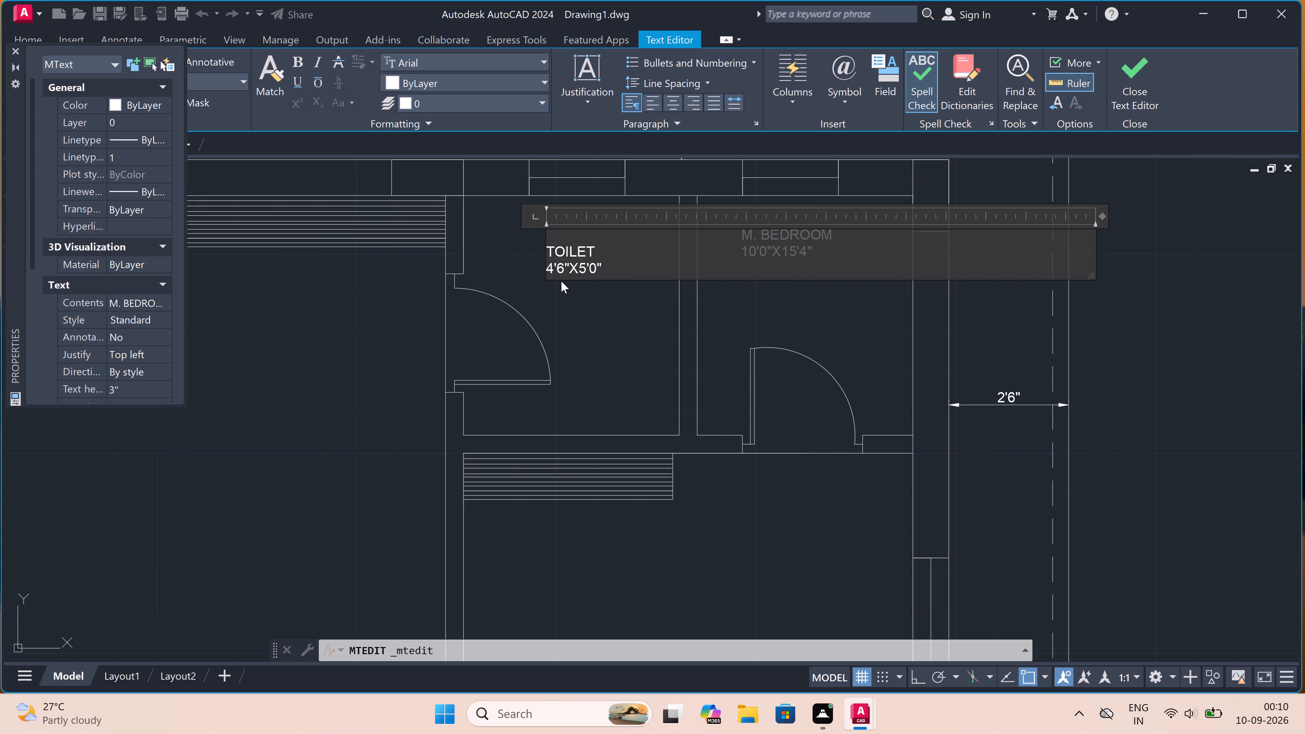
click(561, 281)
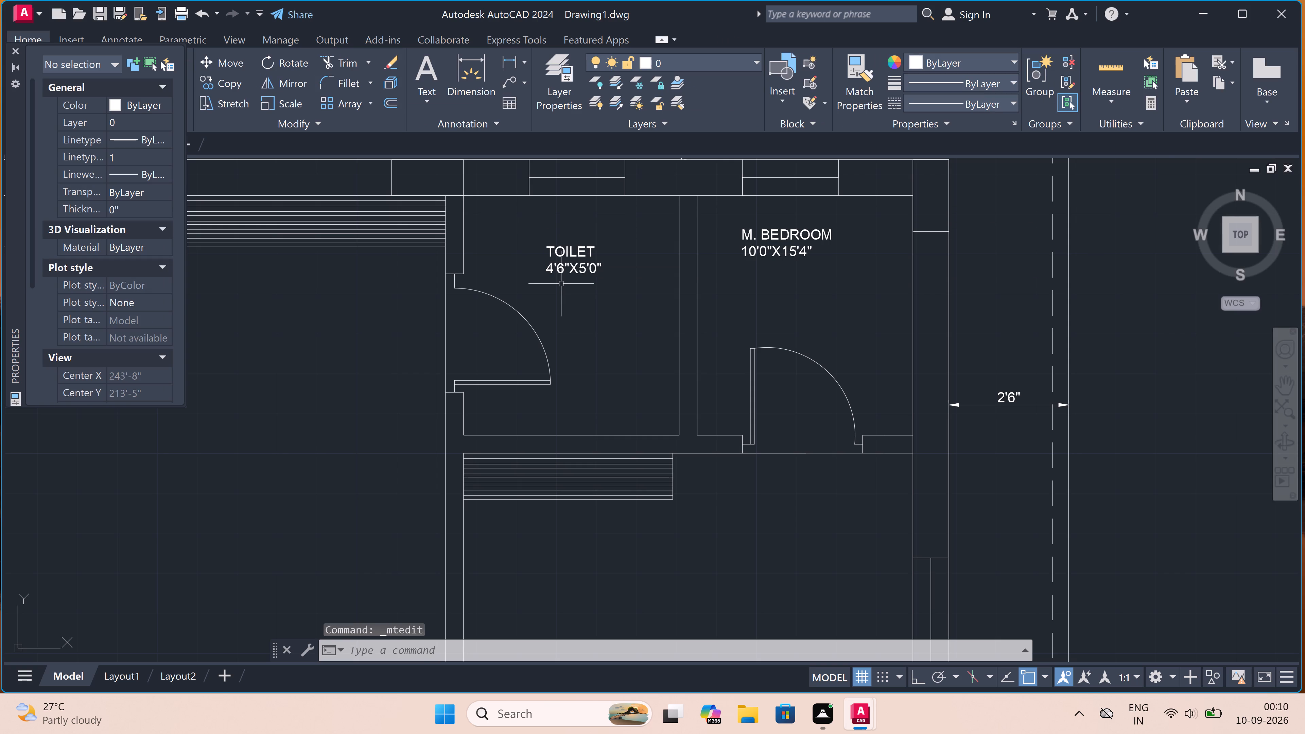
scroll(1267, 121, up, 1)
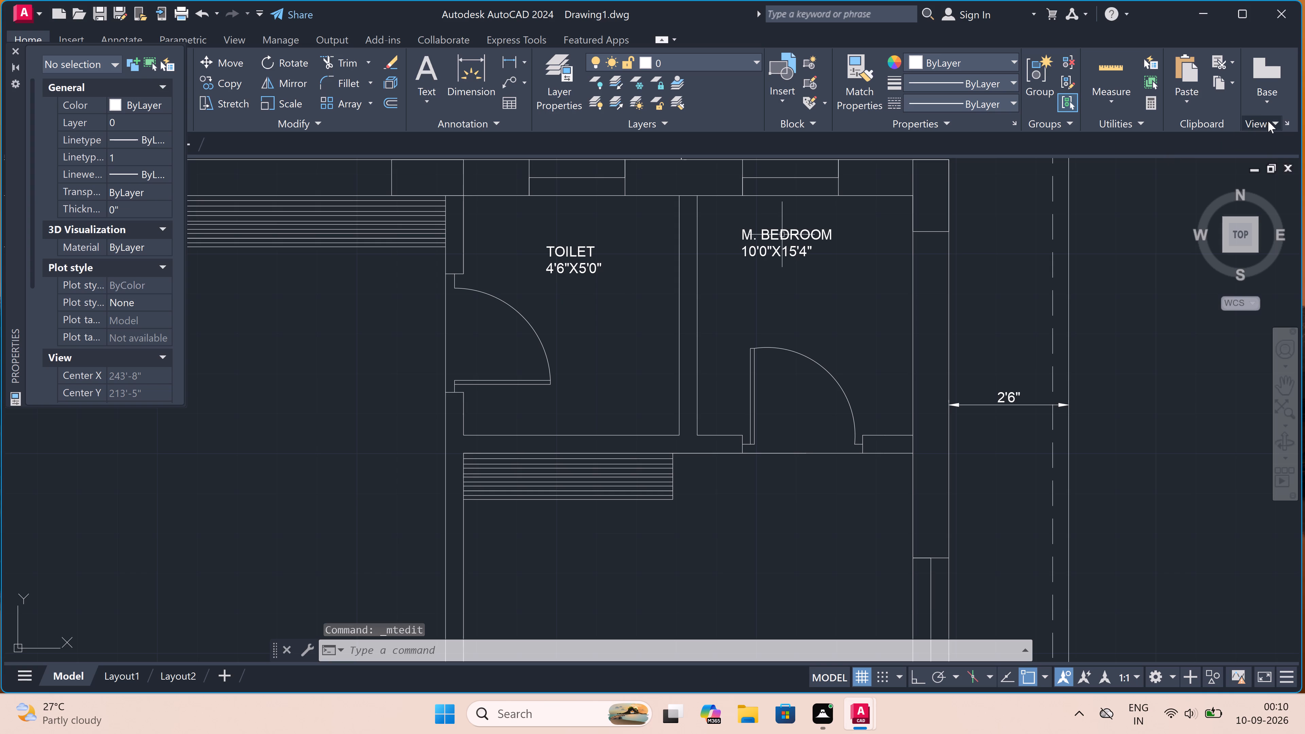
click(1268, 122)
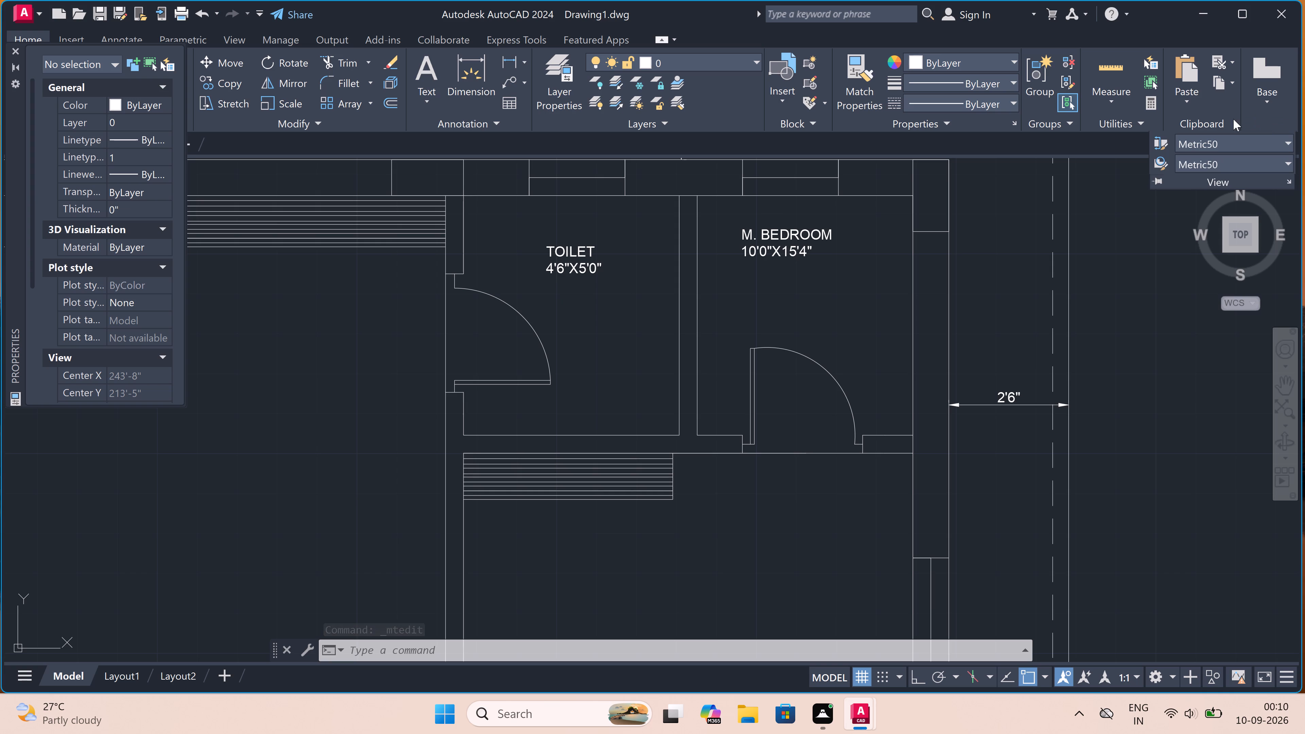
Delete the M. BEDROOM label in the right one of the left plan's two small upper rooms.
click(819, 229)
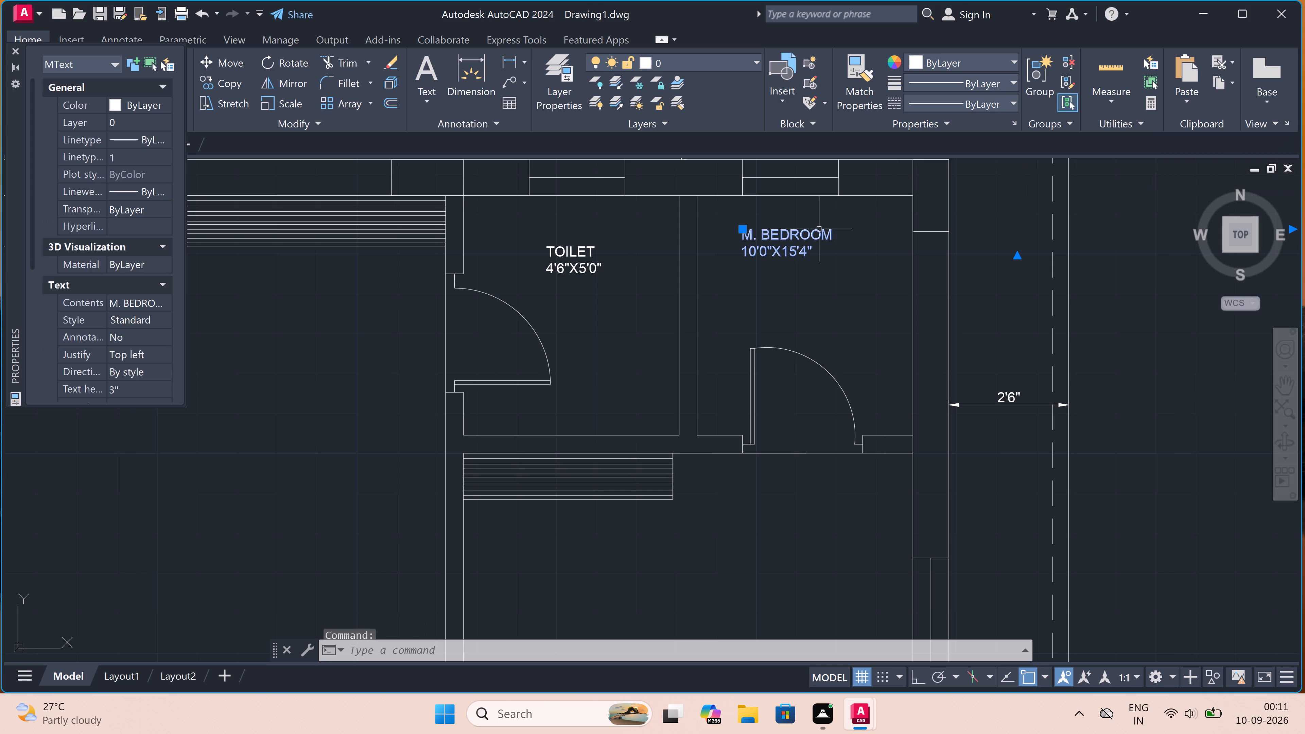
key(Delete)
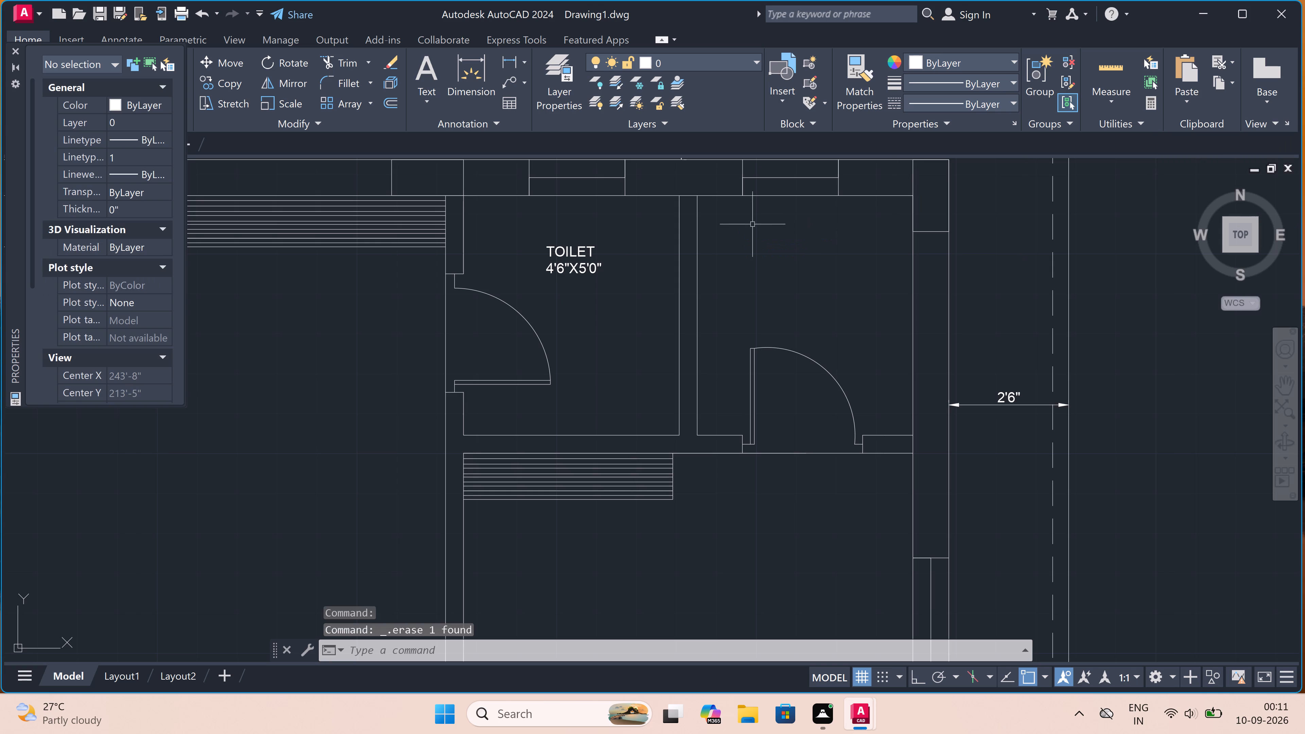
Copy the TOILET 4'6"X5'0" label into the adjacent small upper room, placing it above the door swing.
double_click(571, 253)
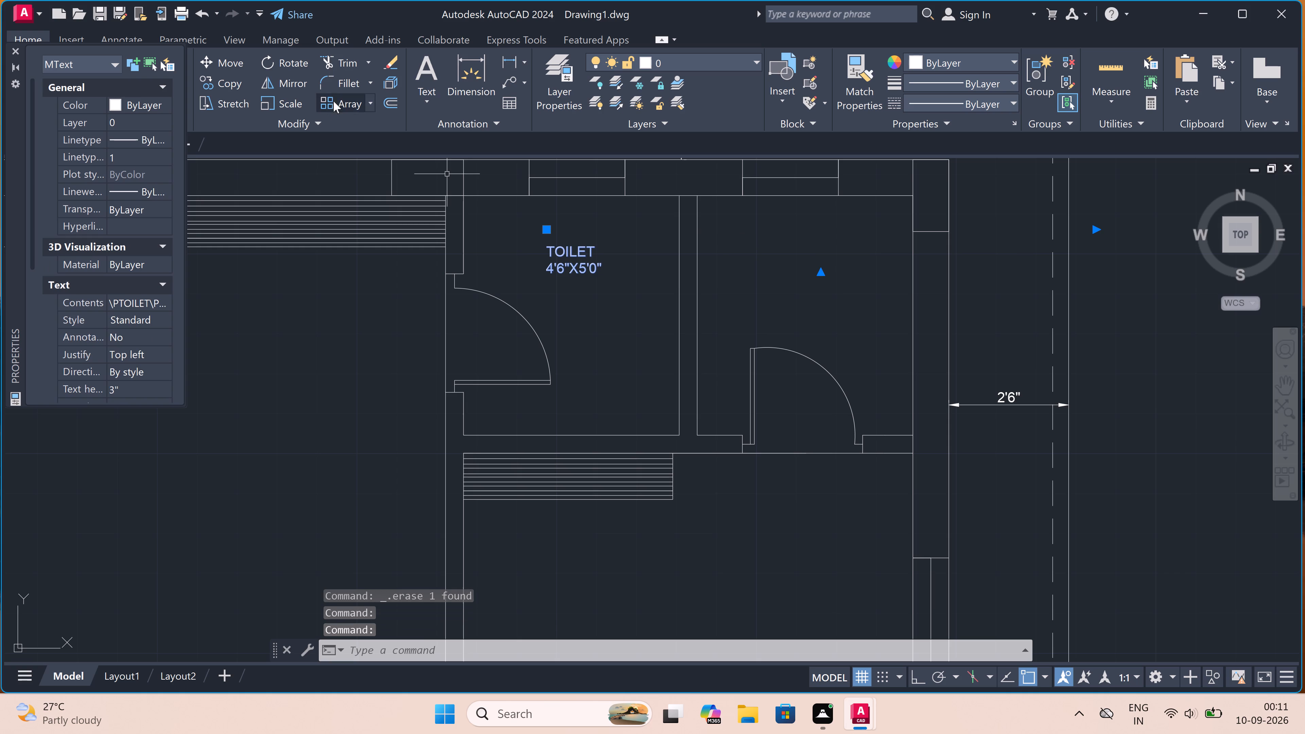
click(224, 74)
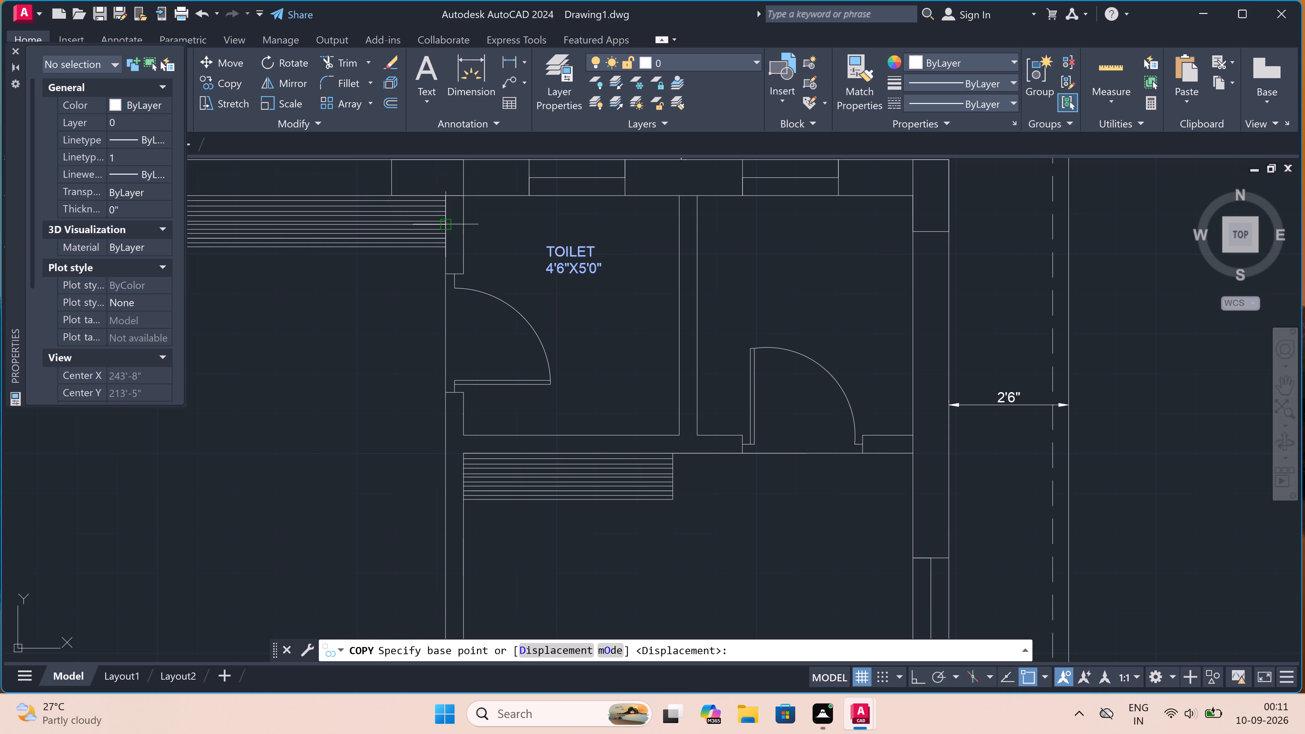
double_click(569, 258)
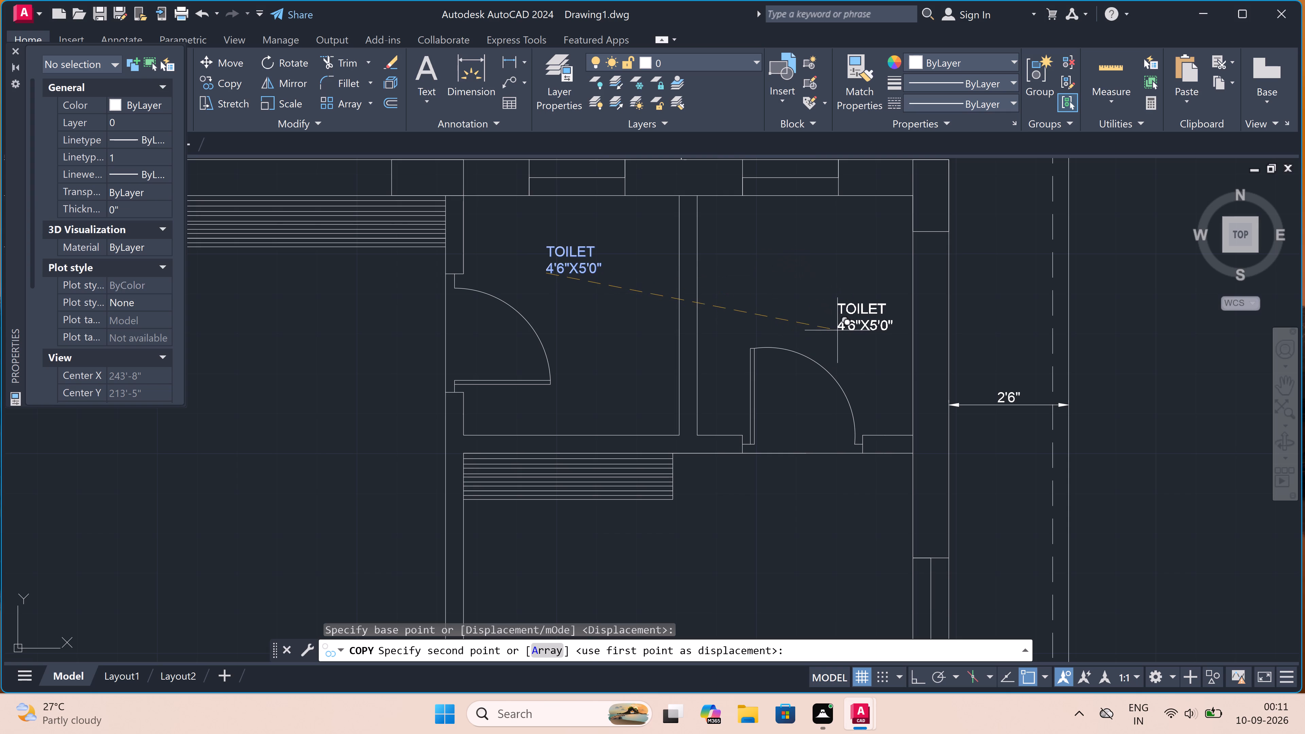
click(840, 329)
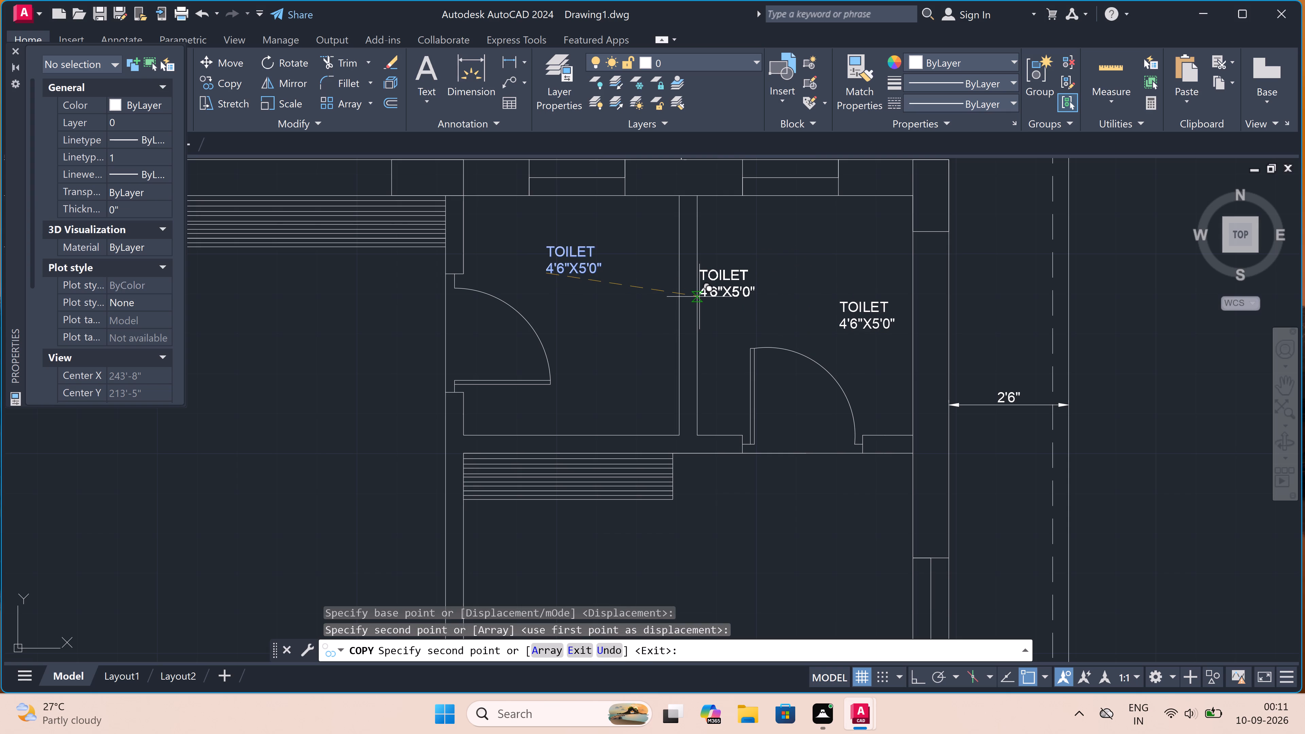
key(Escape)
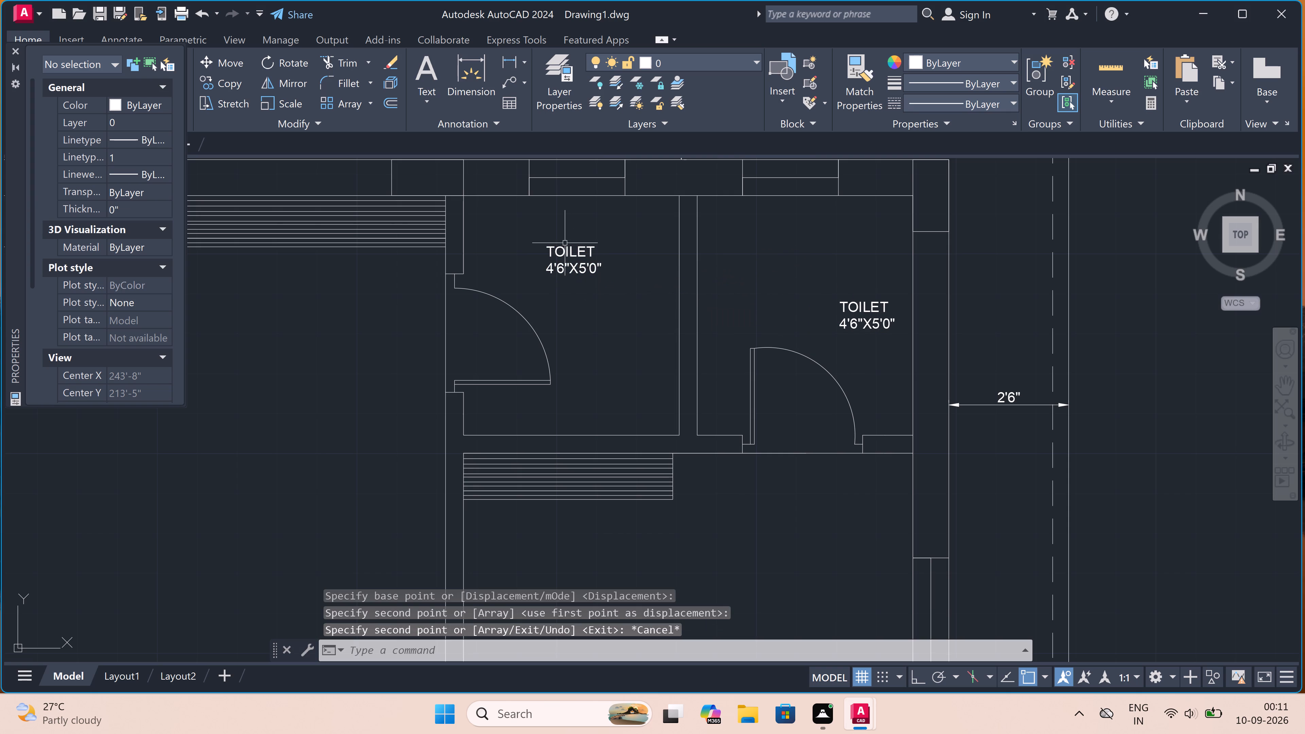
Move the original TOILET label down to the lower part of its room, beside the door swing.
click(568, 248)
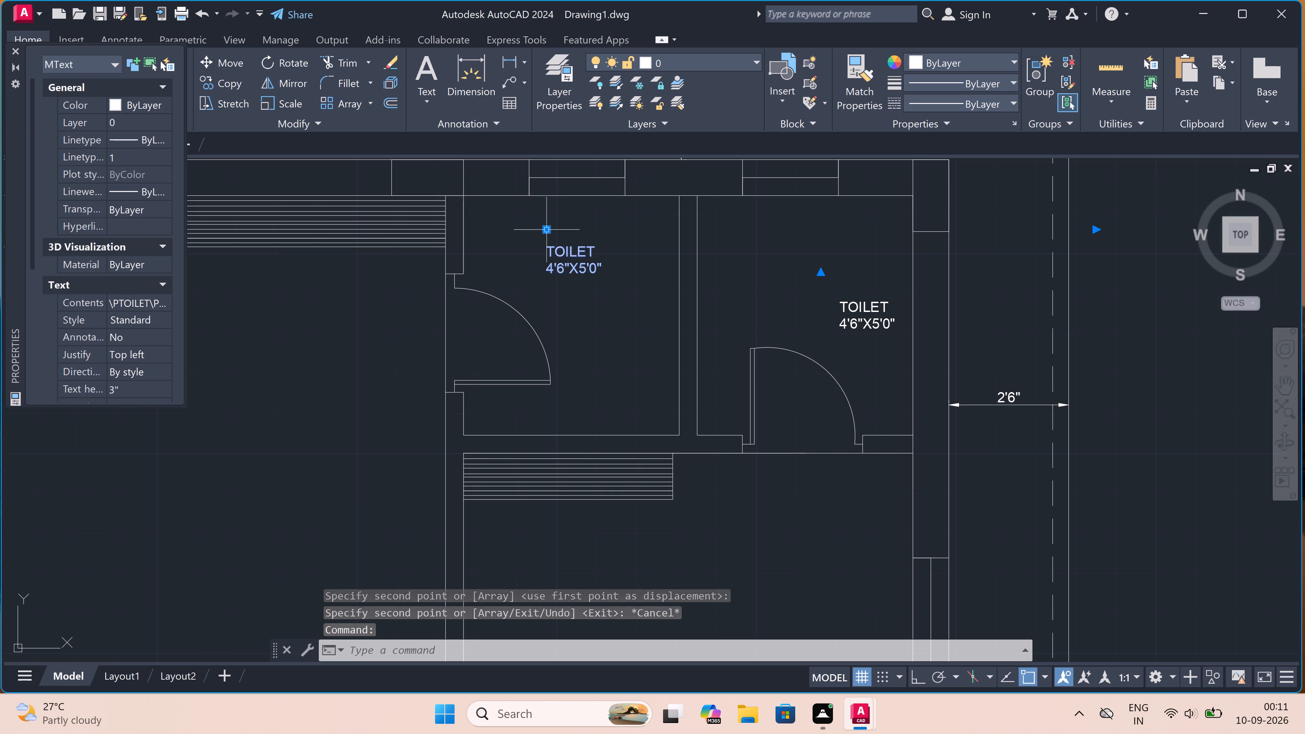
double_click(545, 228)
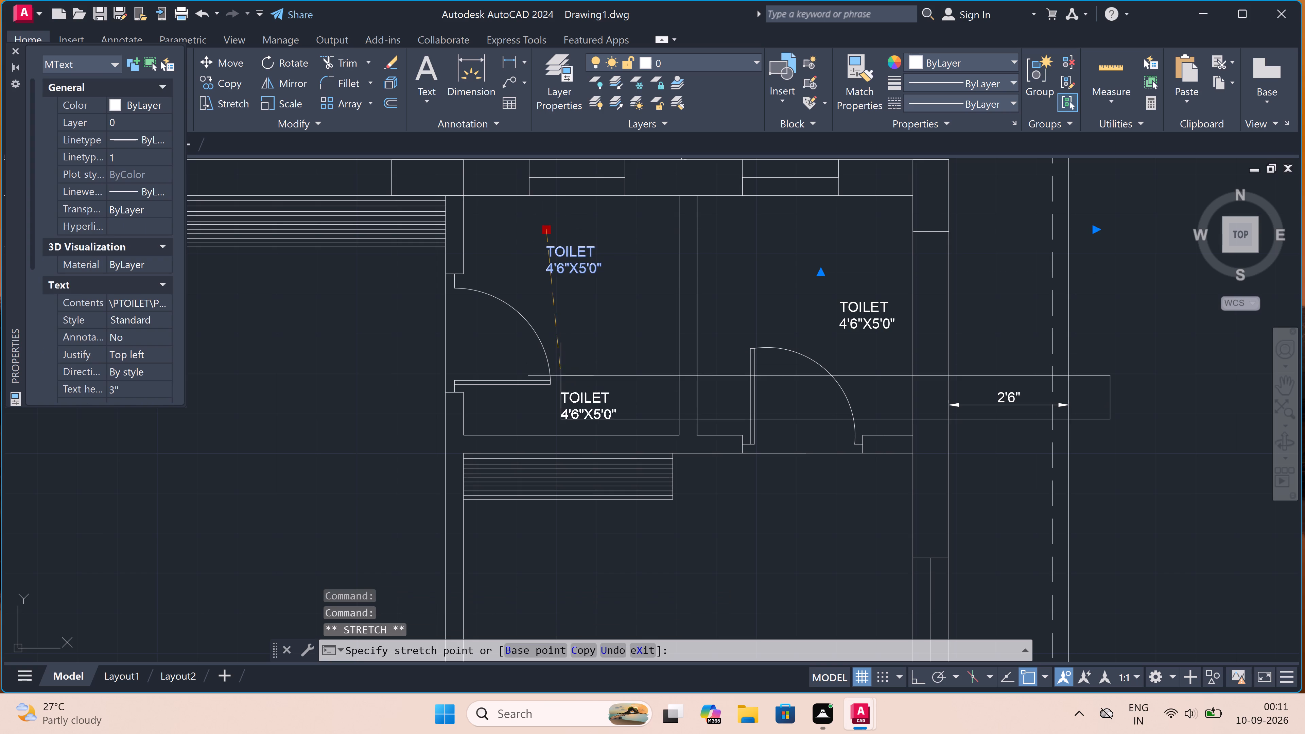
click(587, 369)
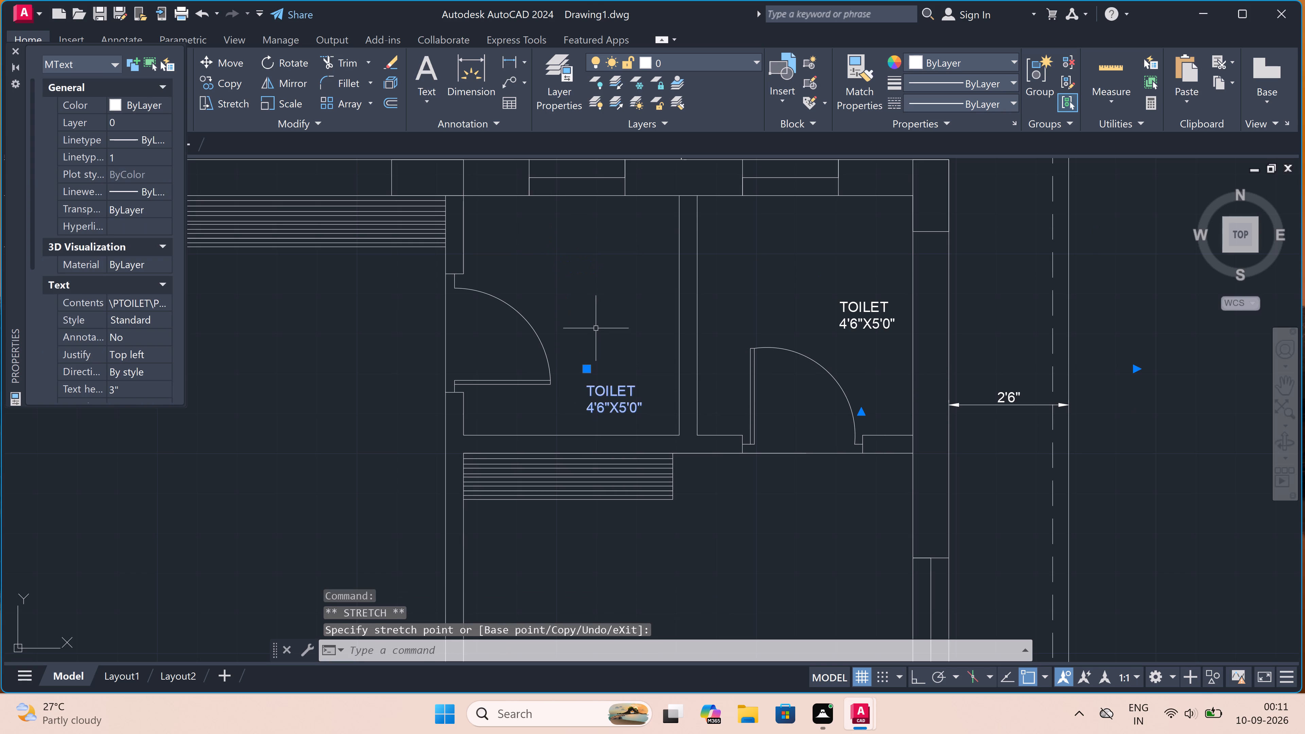
key(Escape)
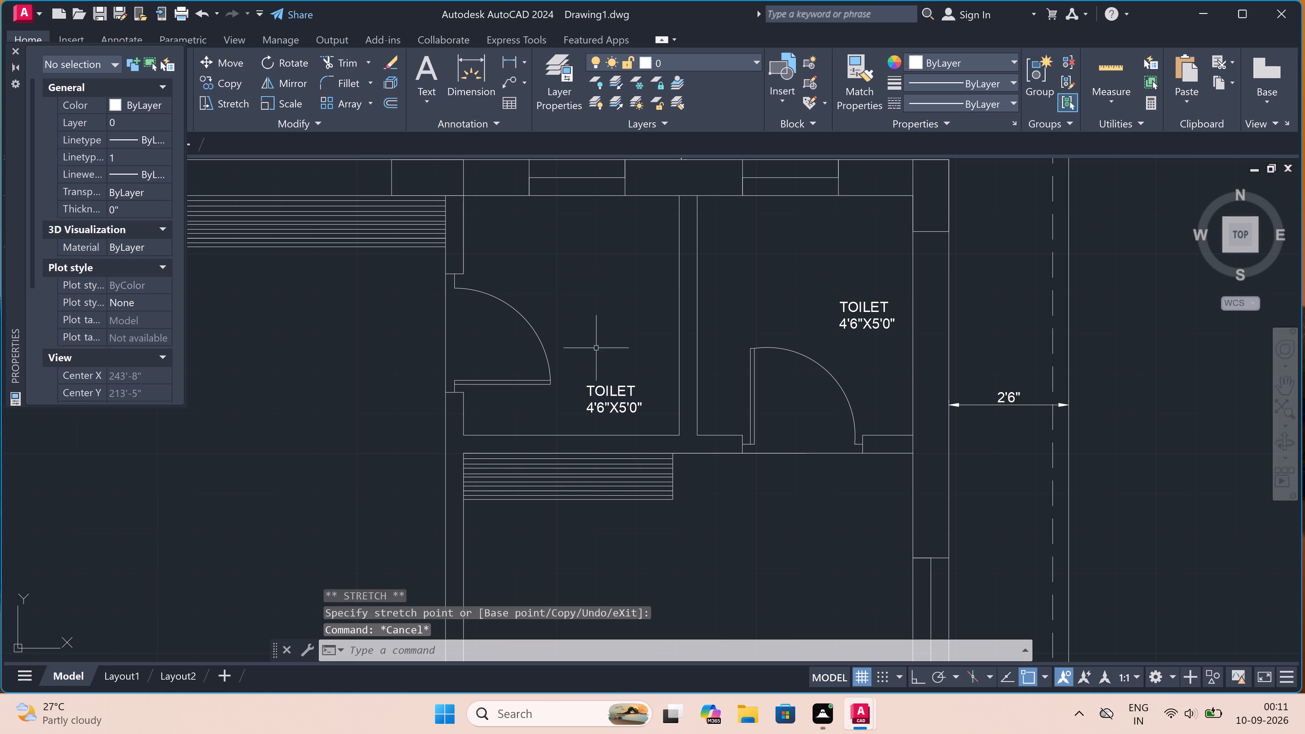
Set the text height of both TOILET labels to 4".
click(606, 386)
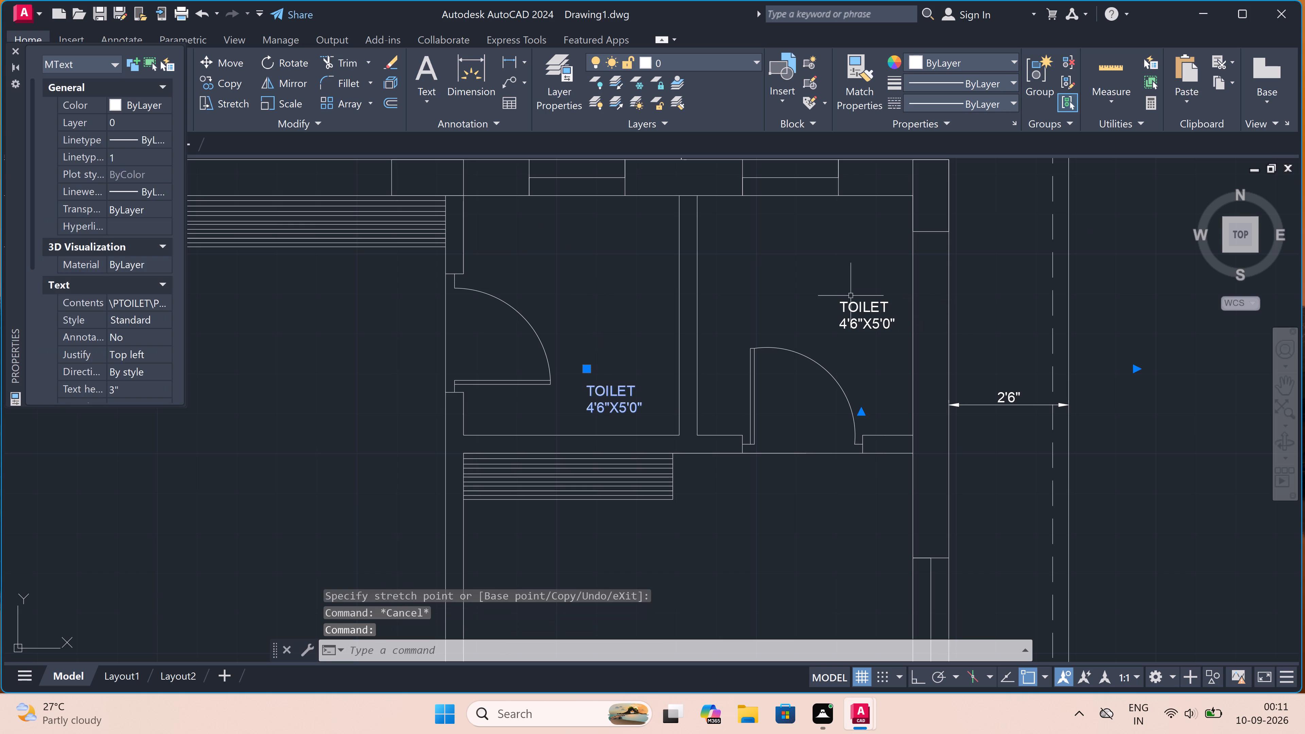
click(848, 307)
scroll(800, 272, down, 4)
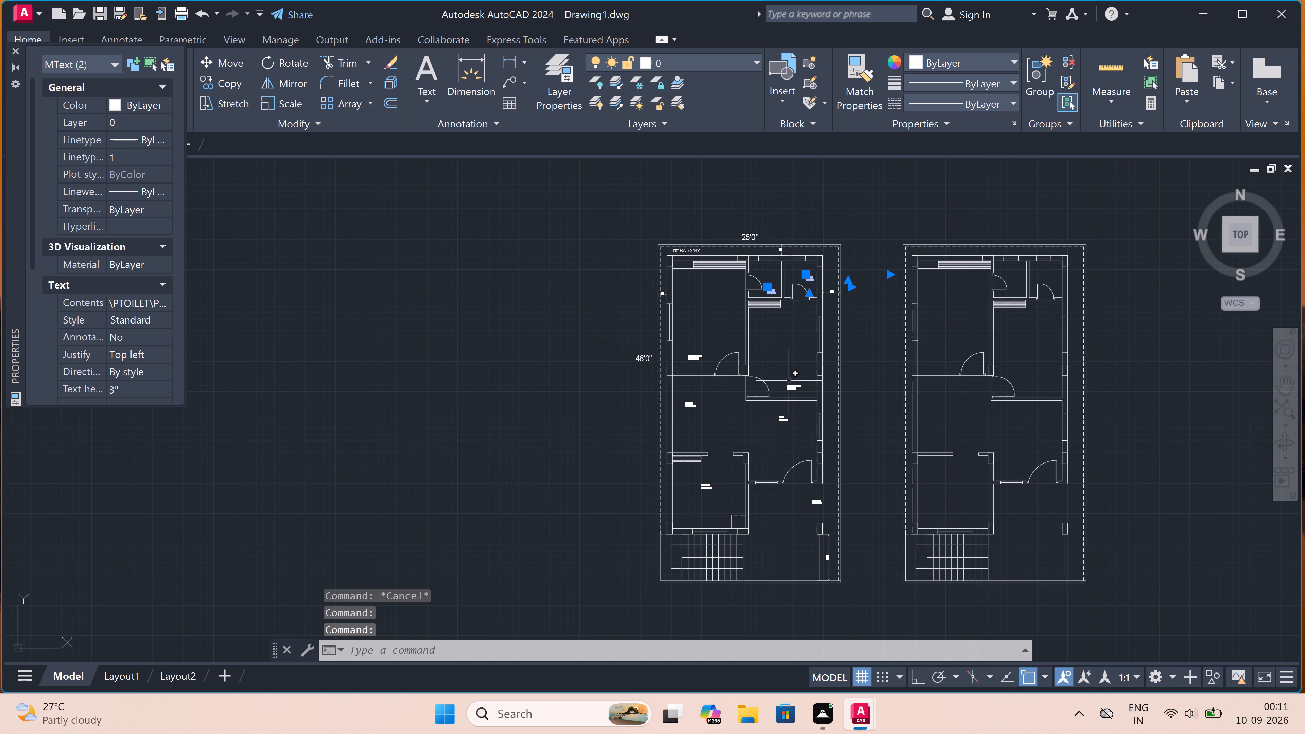
scroll(783, 327, up, 2)
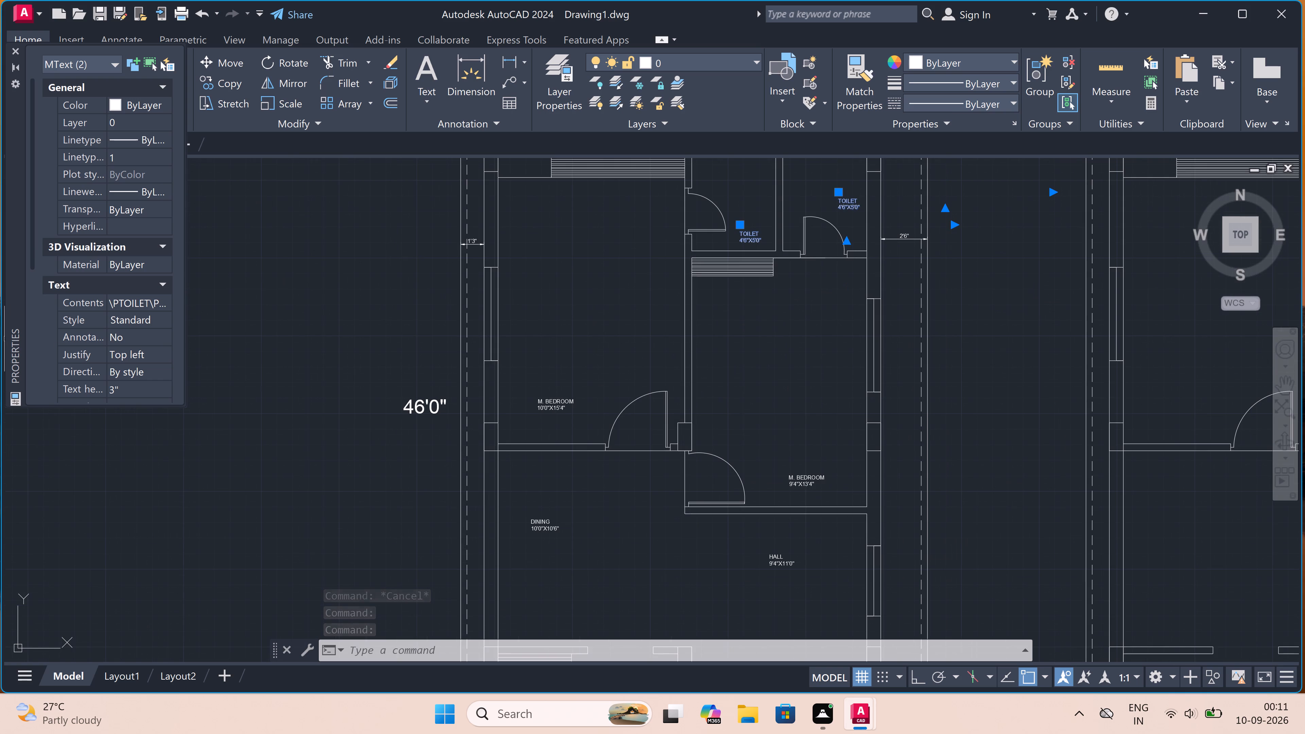
click(138, 388)
key(BackSpace)
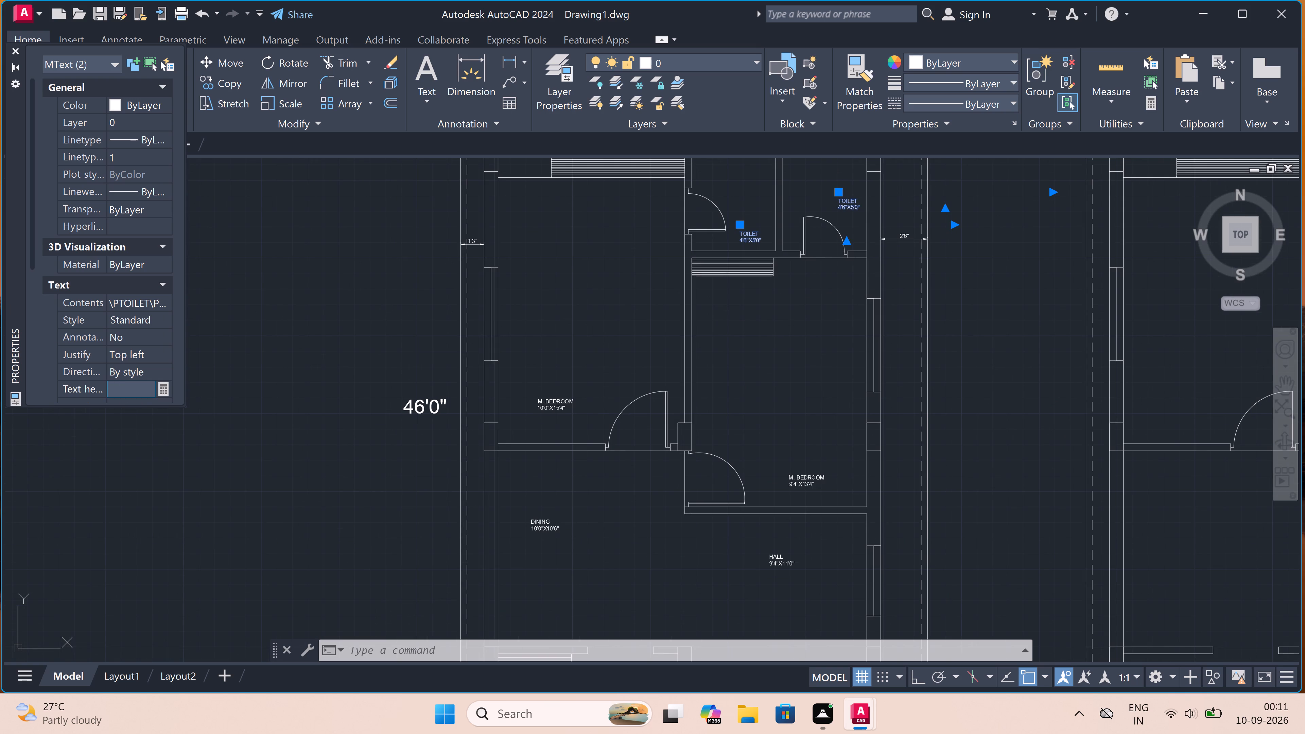
key(BackSpace)
key(4)
key(shift+quotedbl)
click(458, 226)
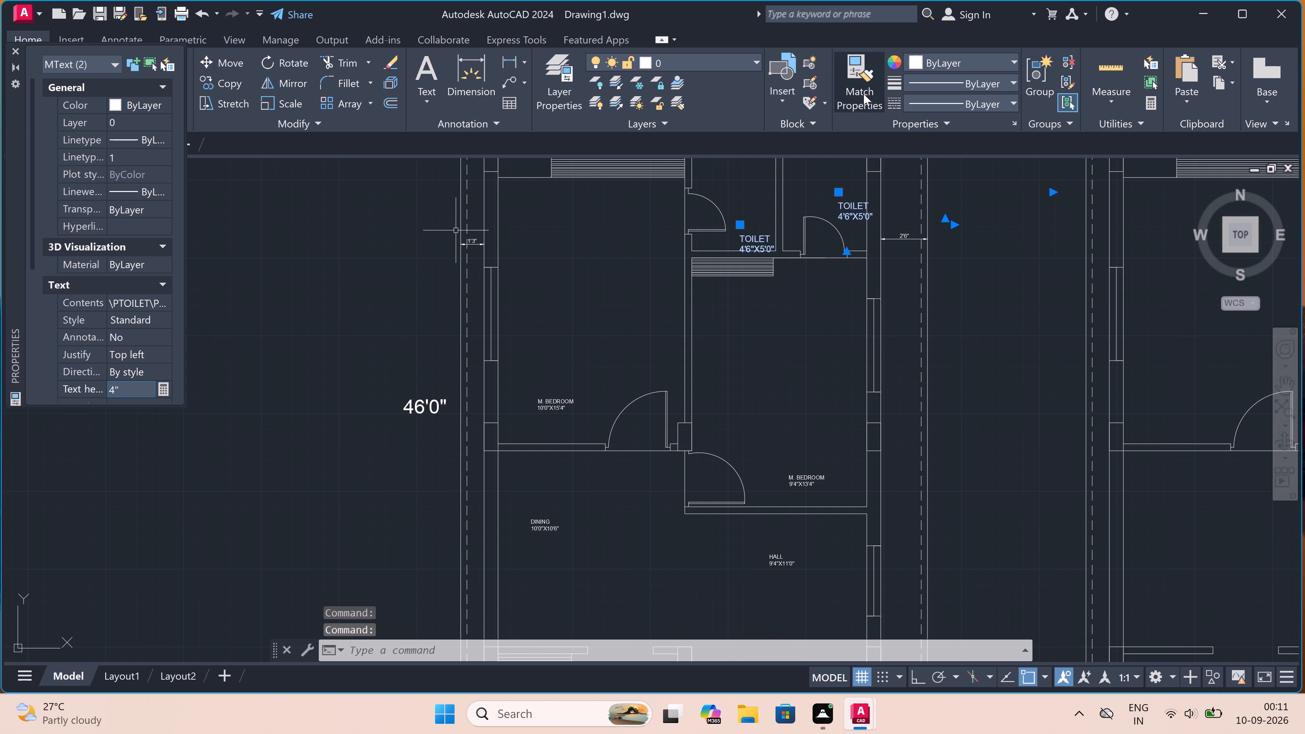
Reposition both enlarged TOILET labels so each fits inside its room, clear of the walls.
scroll(846, 178, up, 3)
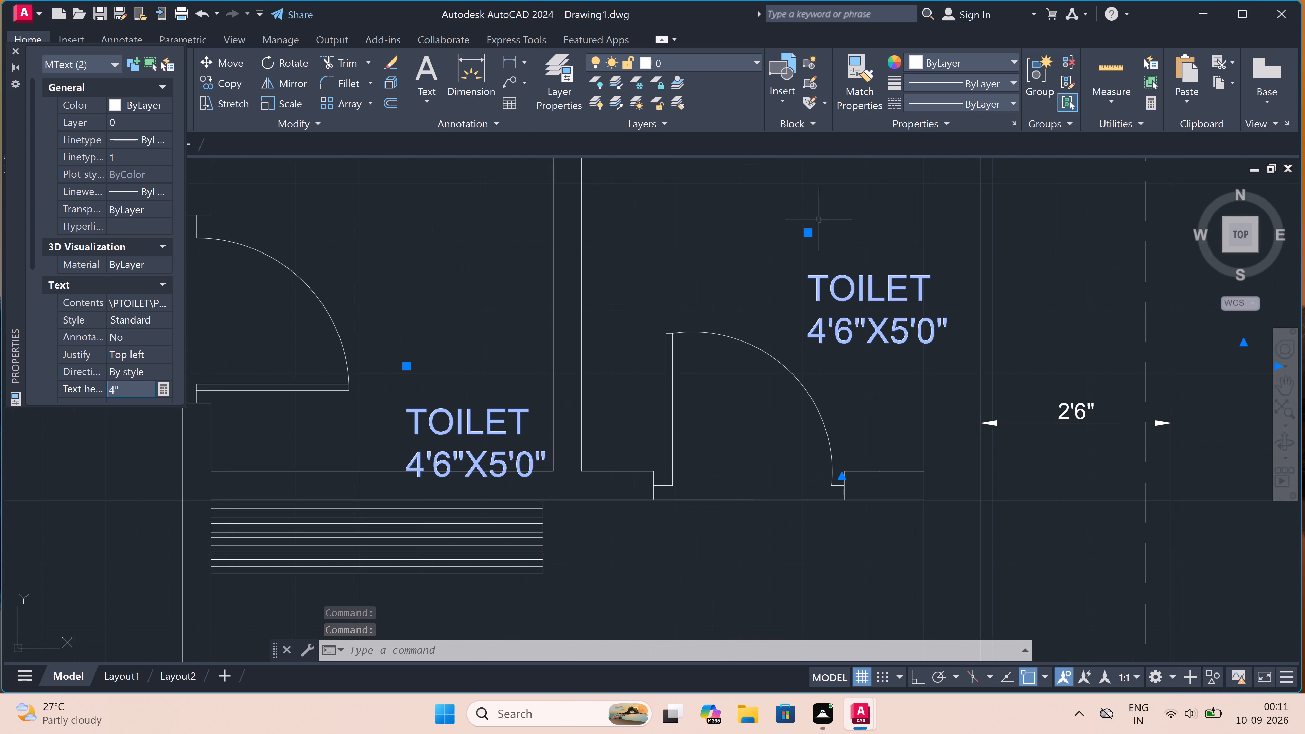
double_click(804, 229)
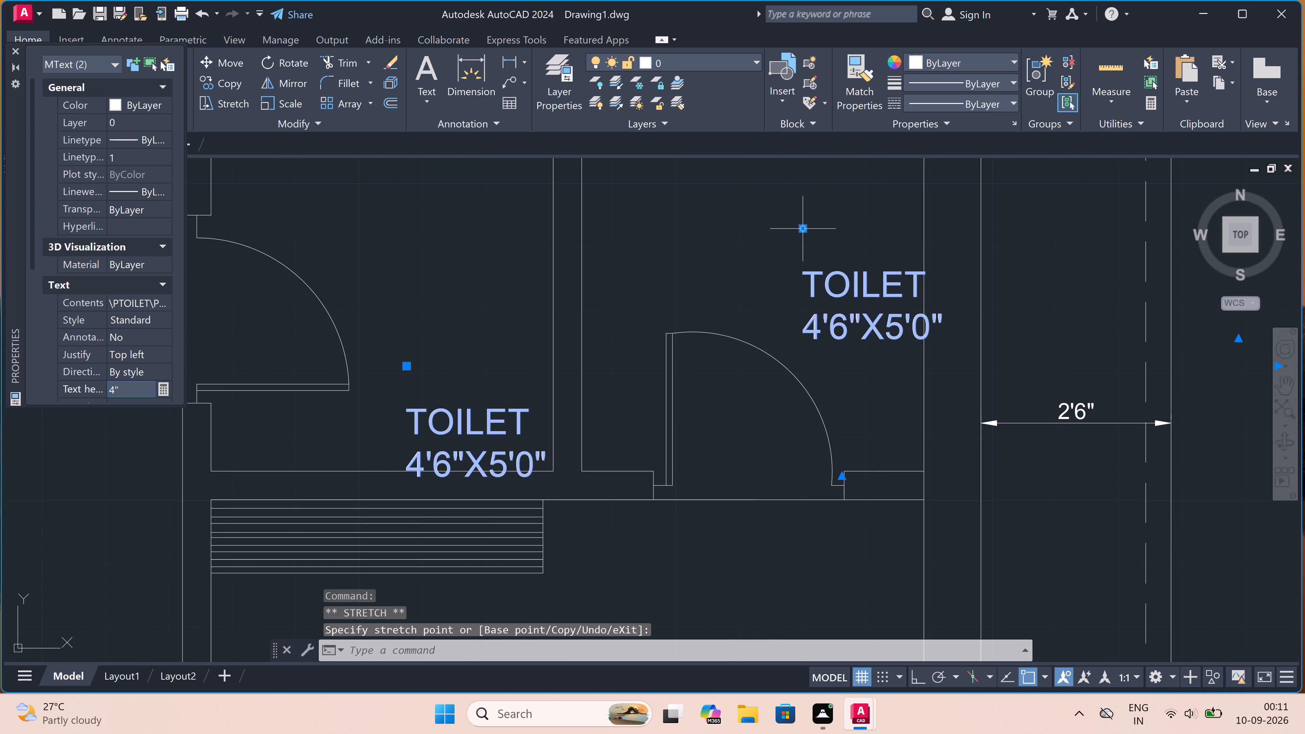
click(802, 227)
click(762, 224)
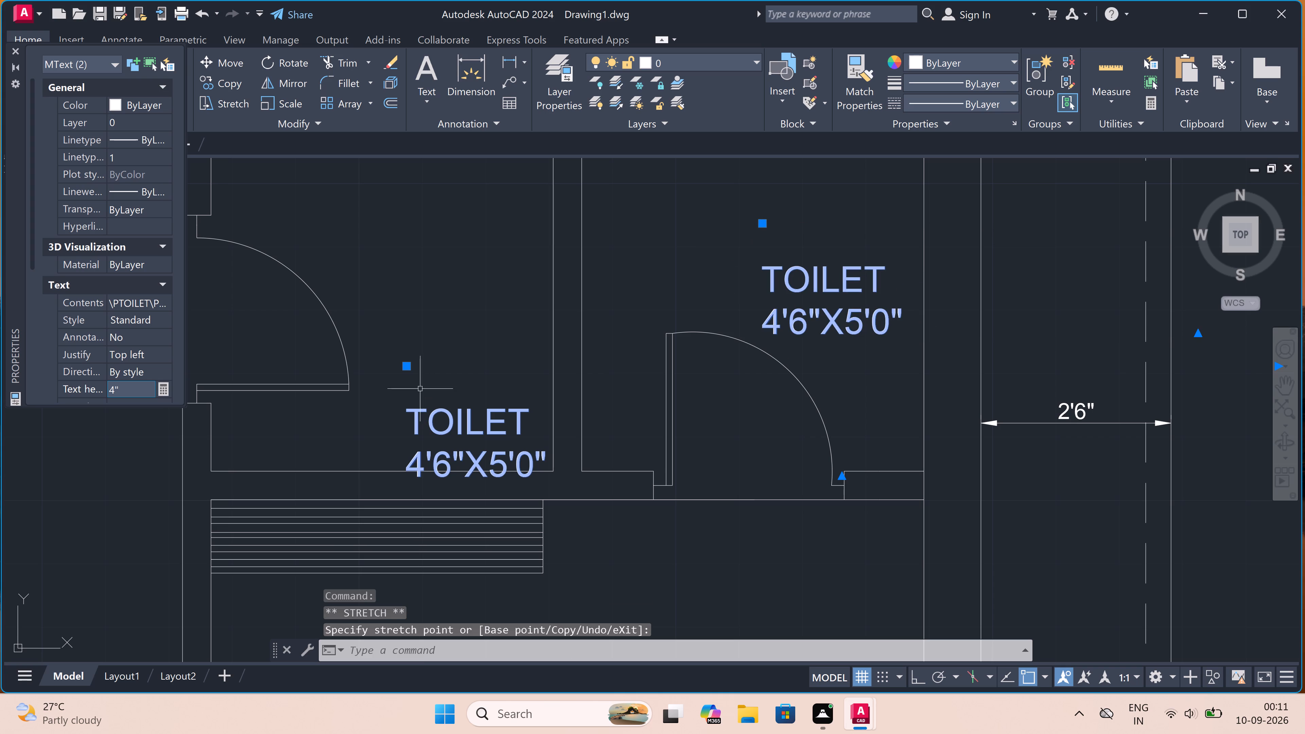
double_click(409, 366)
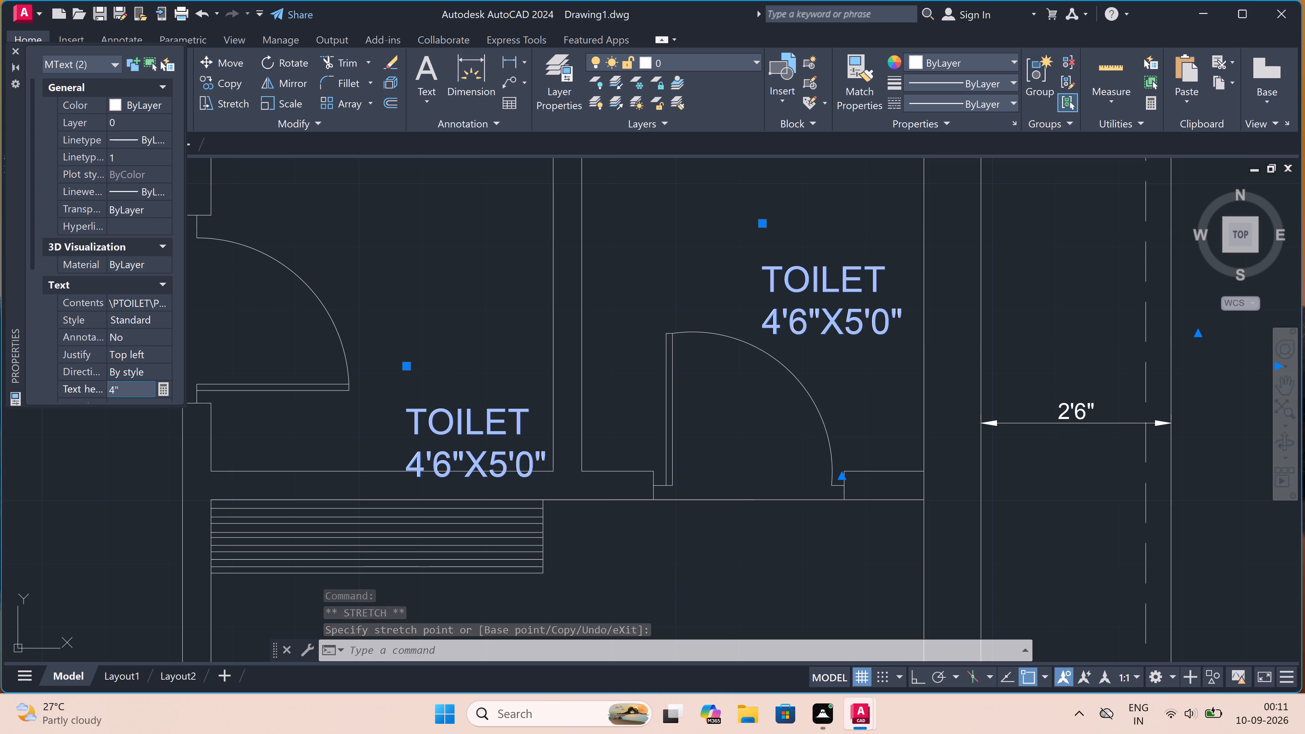
click(378, 334)
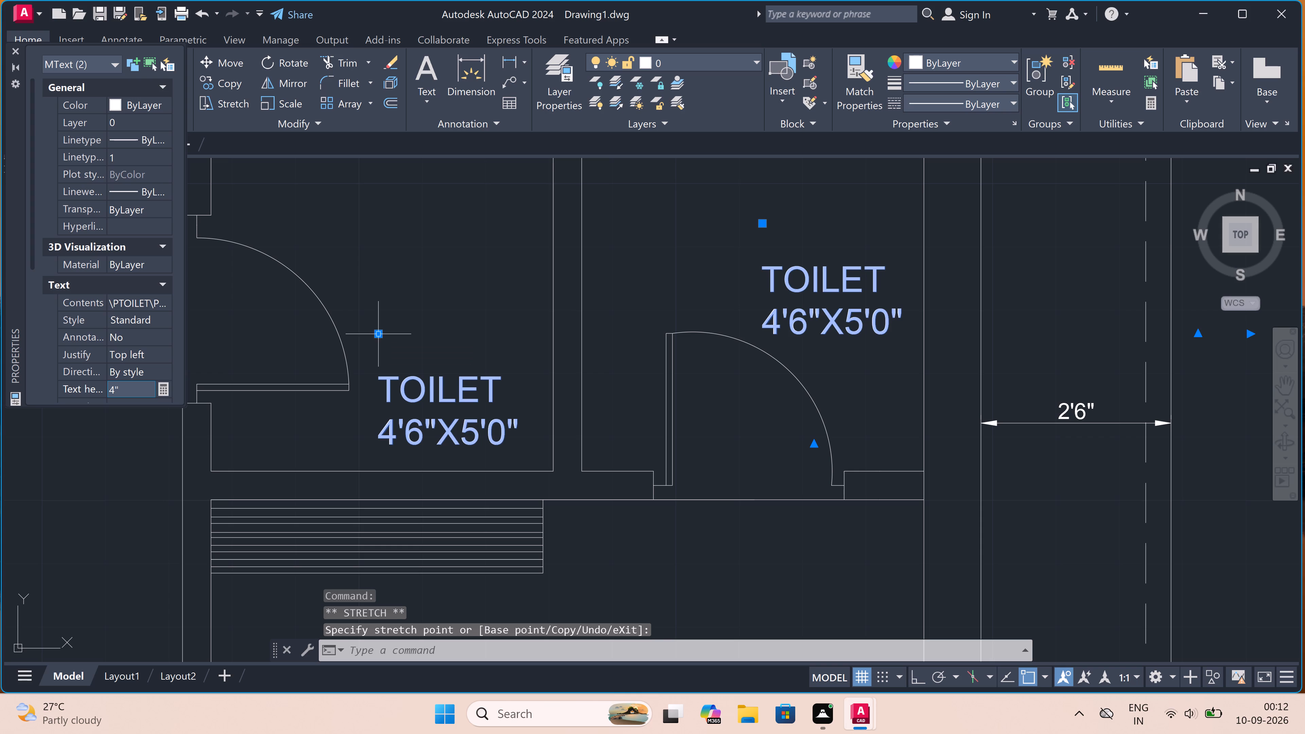
key(Escape)
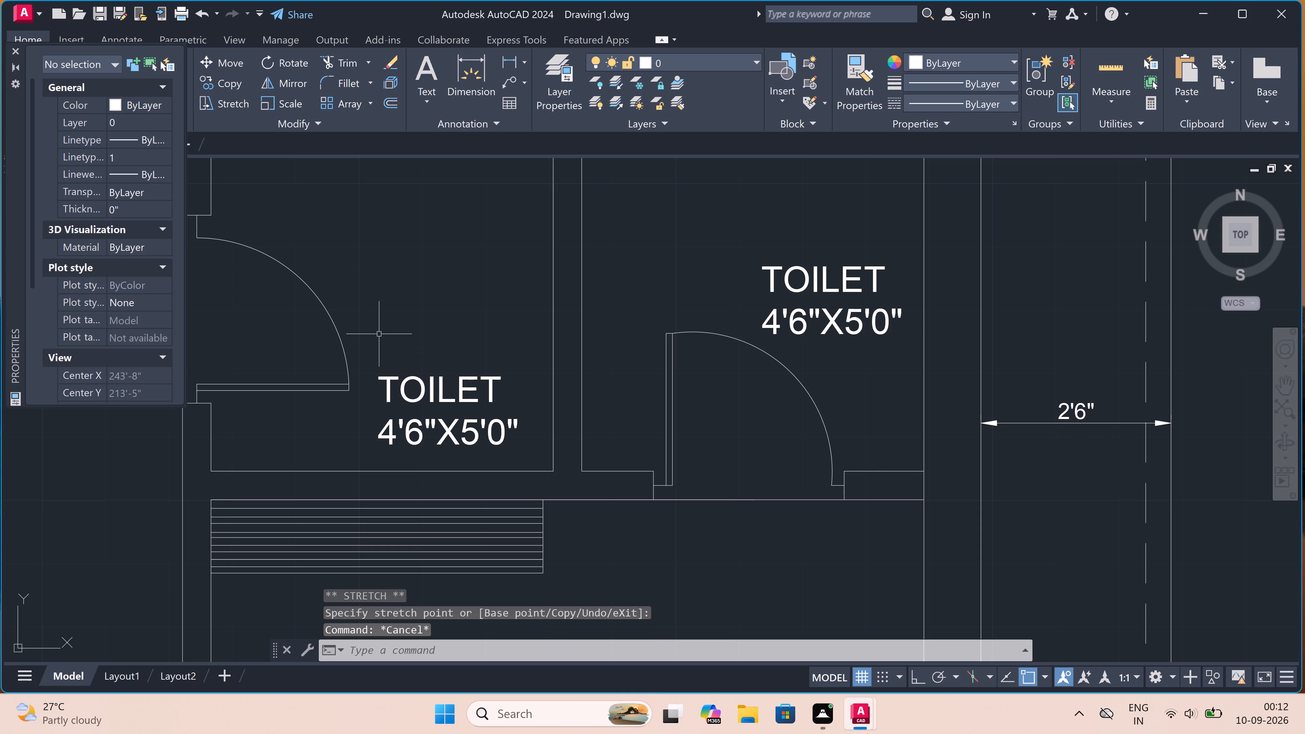
Set the text height of both M. BEDROOM labels and the DINING, HALL, KITCHEN and PARKING labels to 6".
scroll(429, 303, down, 6)
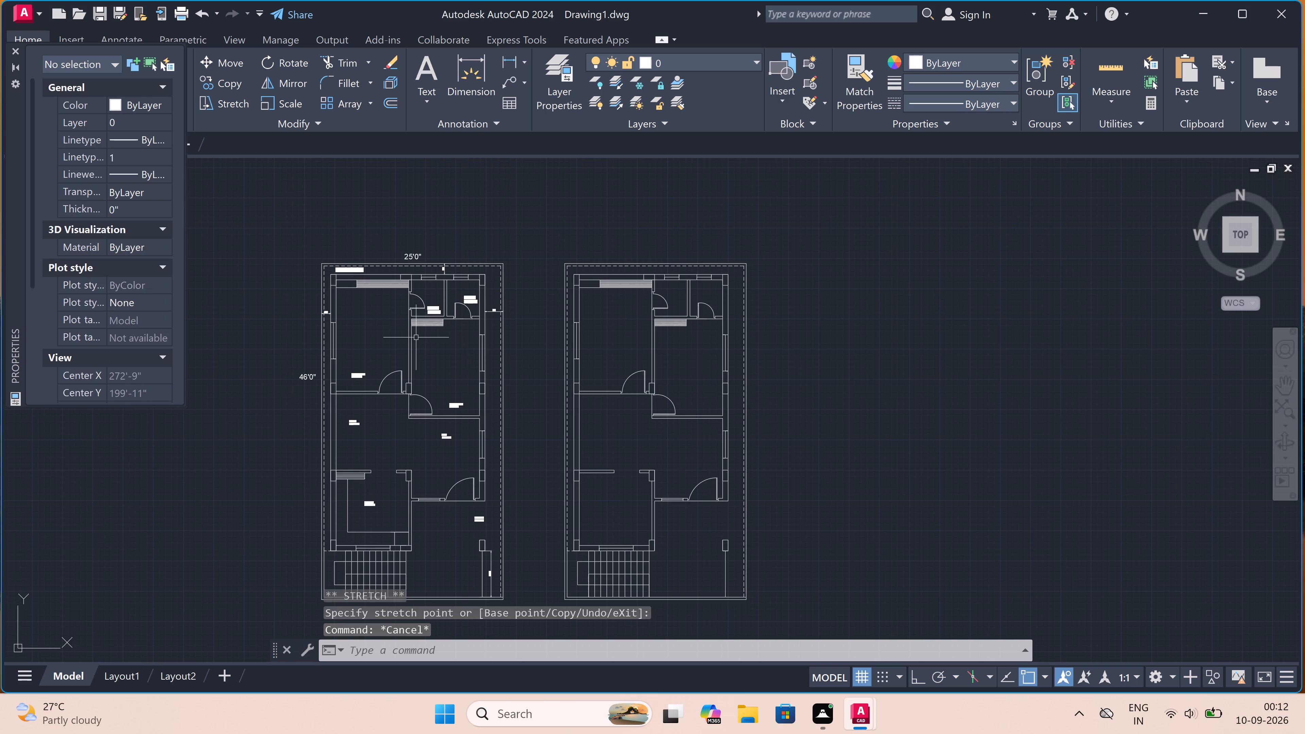
scroll(348, 387, up, 3)
click(367, 344)
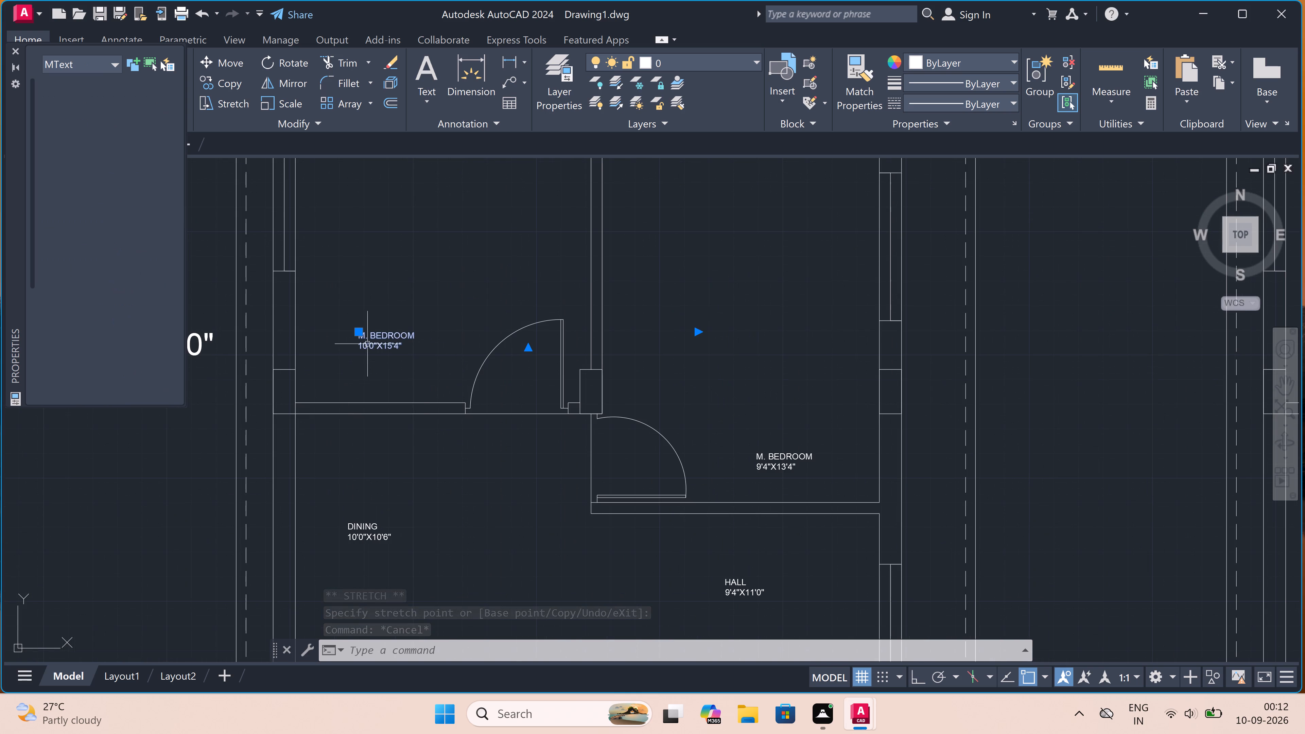
click(346, 522)
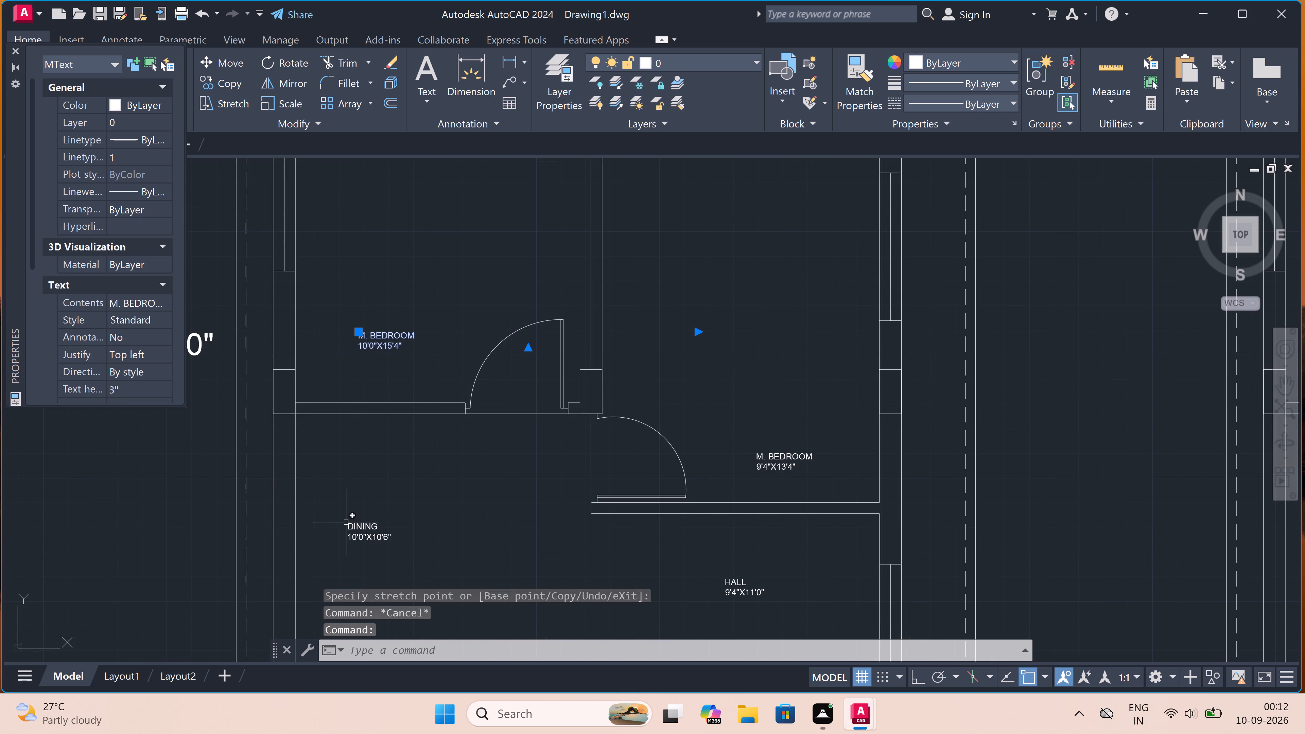
click(761, 462)
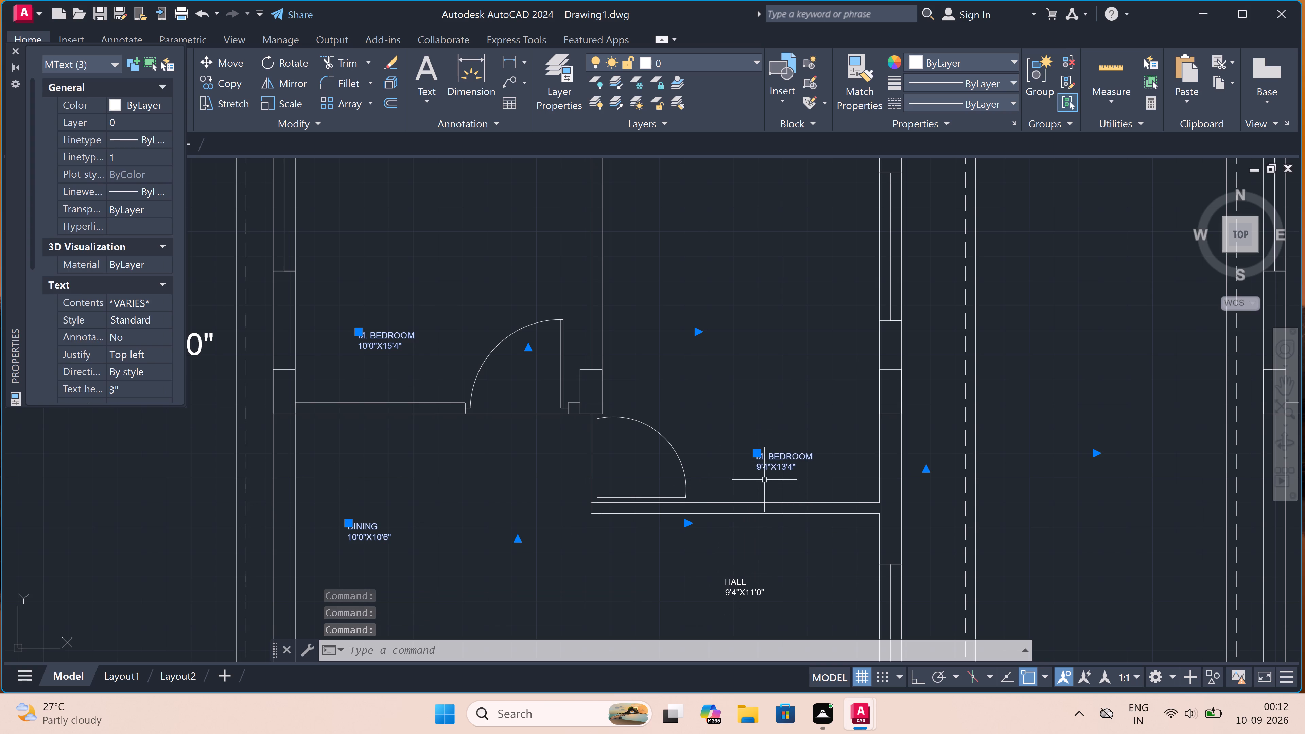
scroll(769, 462, up, 3)
scroll(766, 456, down, 4)
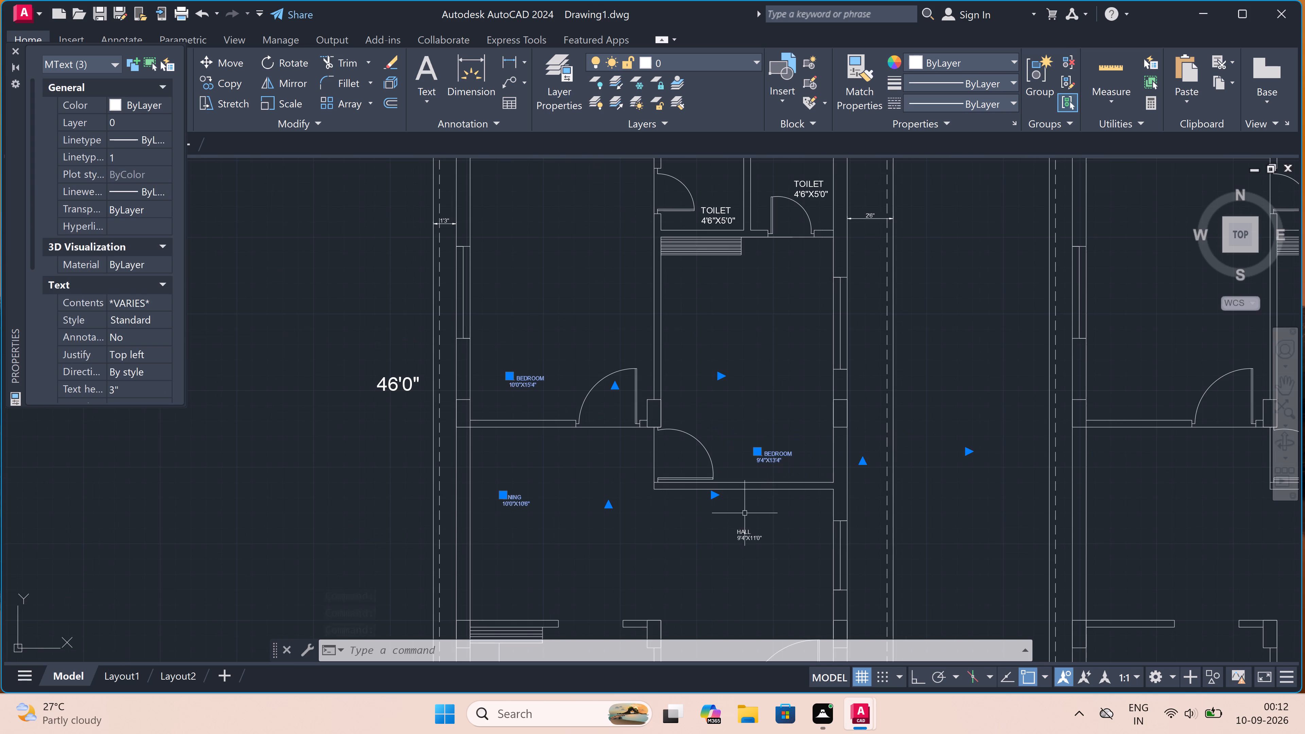
click(739, 530)
scroll(749, 419, down, 5)
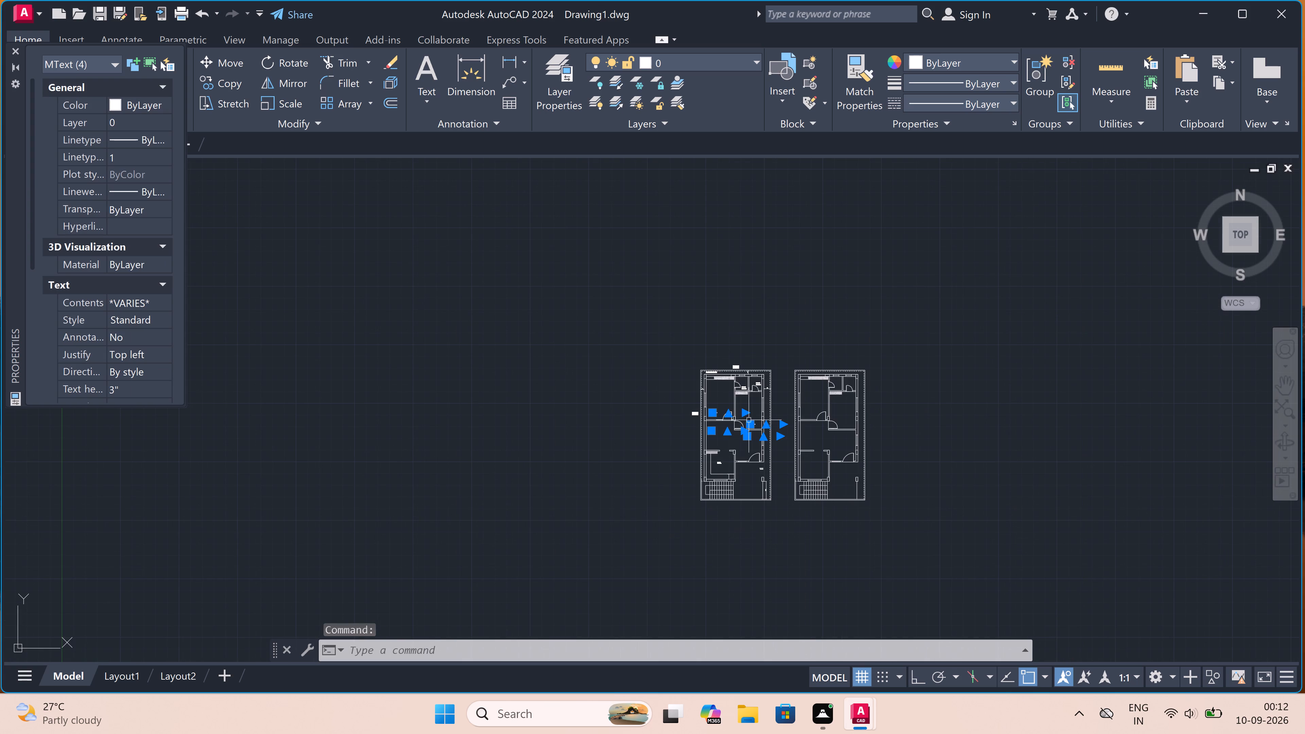
scroll(710, 481, up, 2)
scroll(725, 446, up, 1)
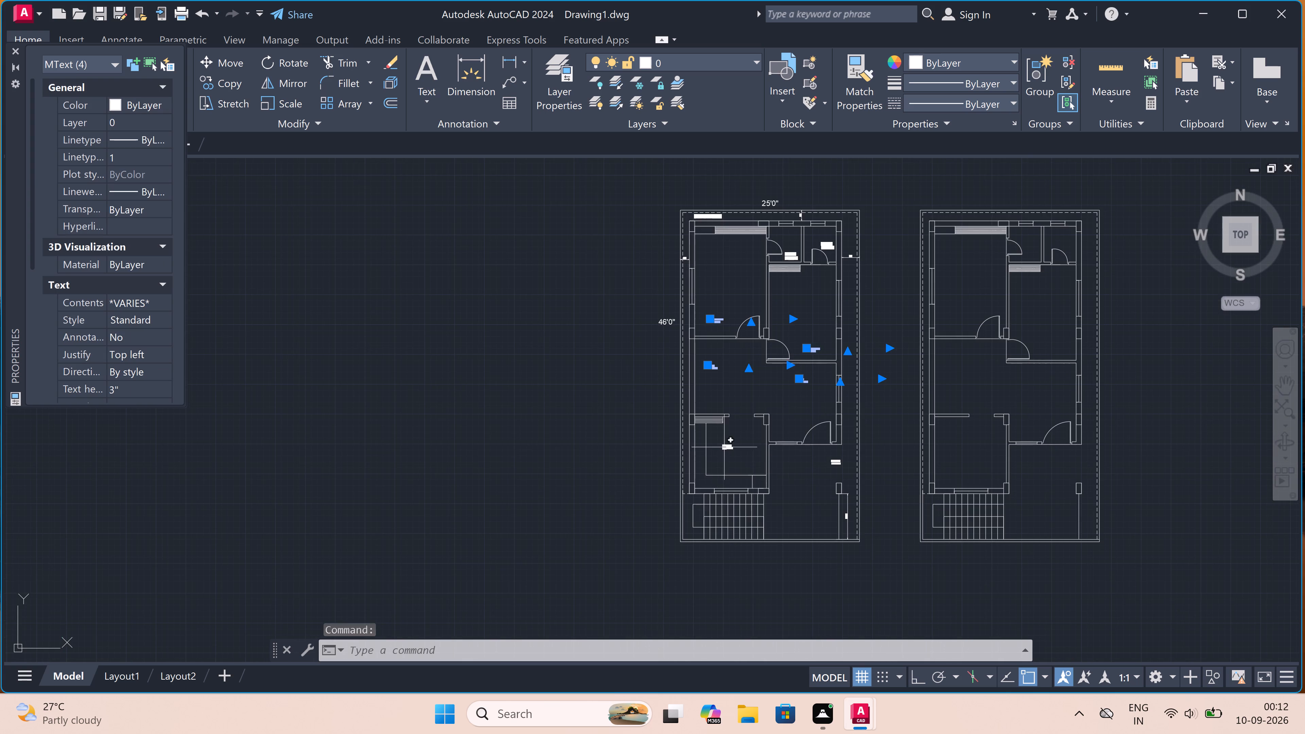
scroll(725, 446, up, 2)
click(725, 446)
scroll(722, 429, down, 4)
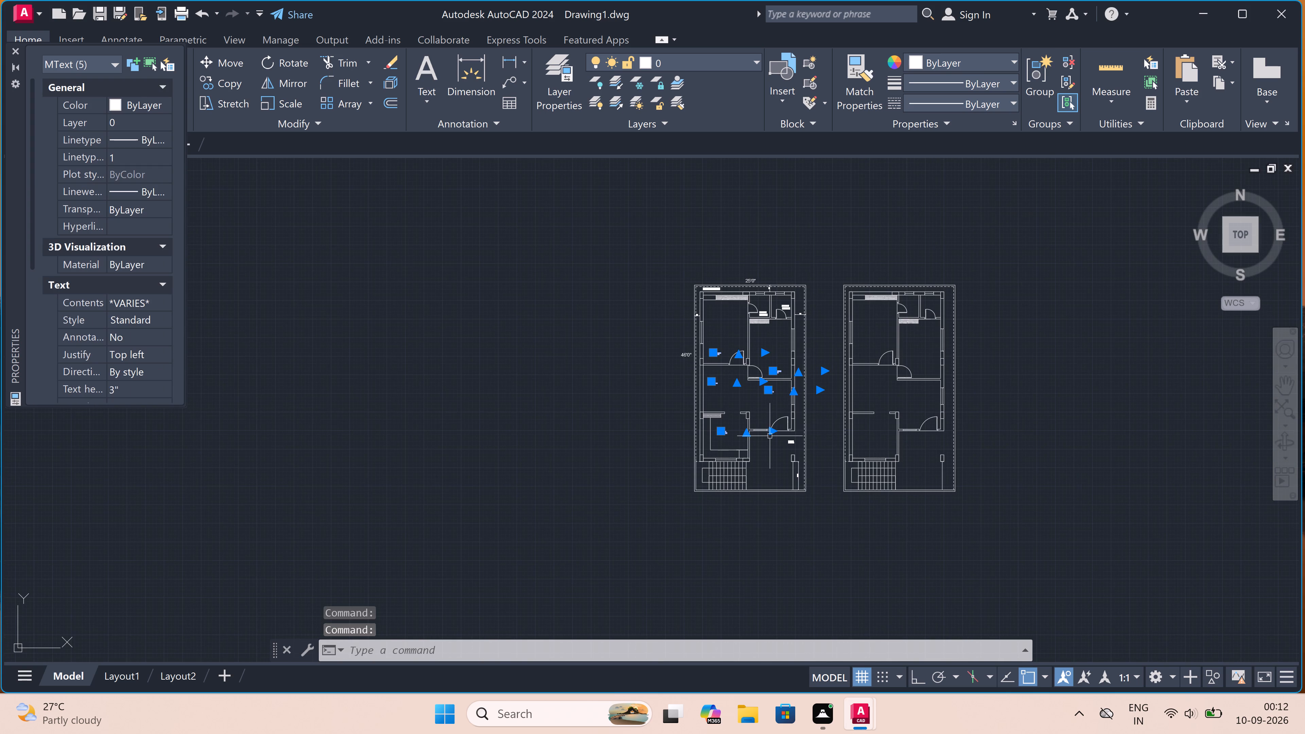
scroll(772, 436, up, 4)
click(855, 479)
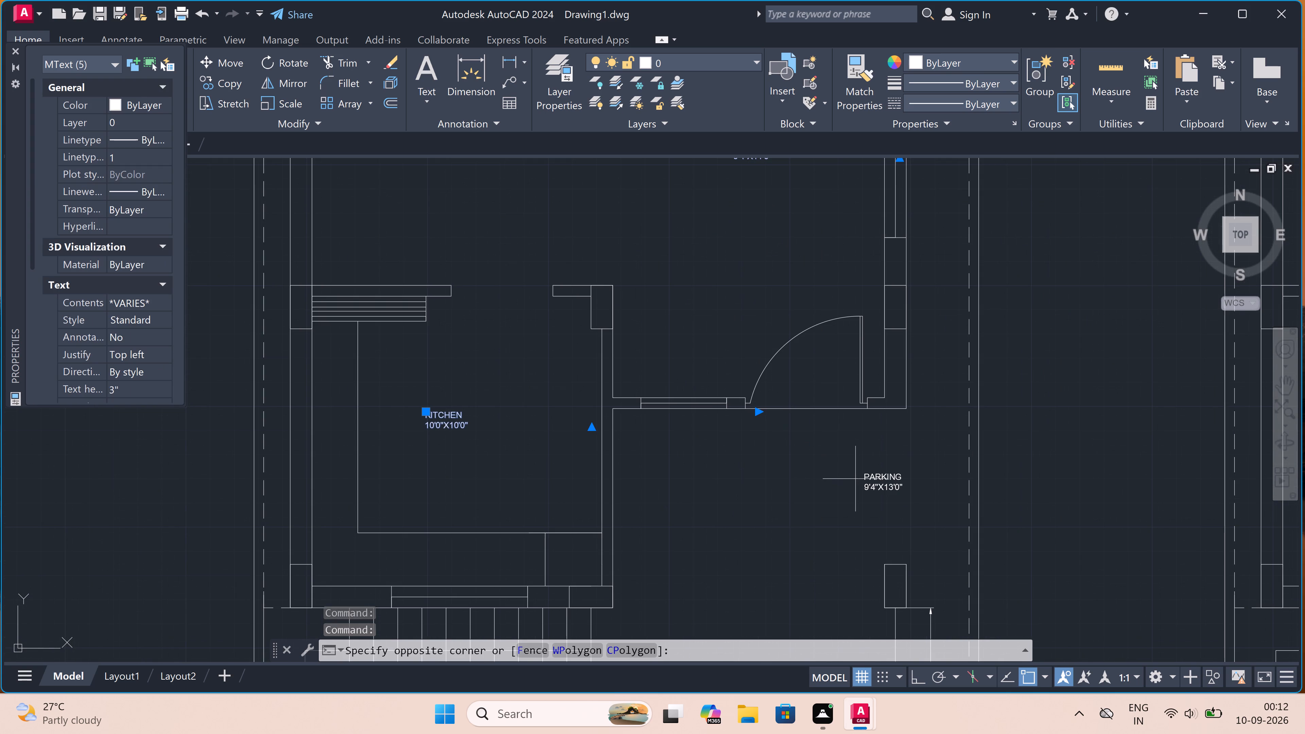
click(893, 493)
click(882, 482)
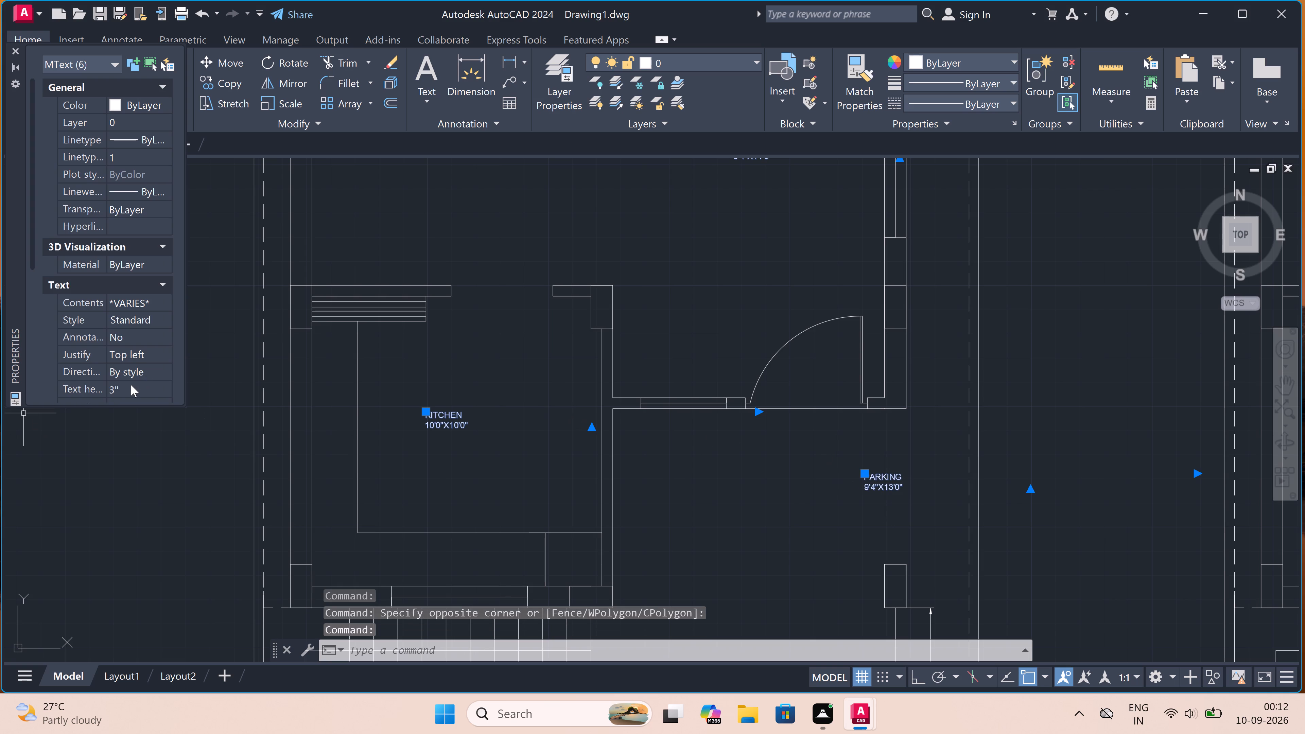
click(131, 385)
key(BackSpace)
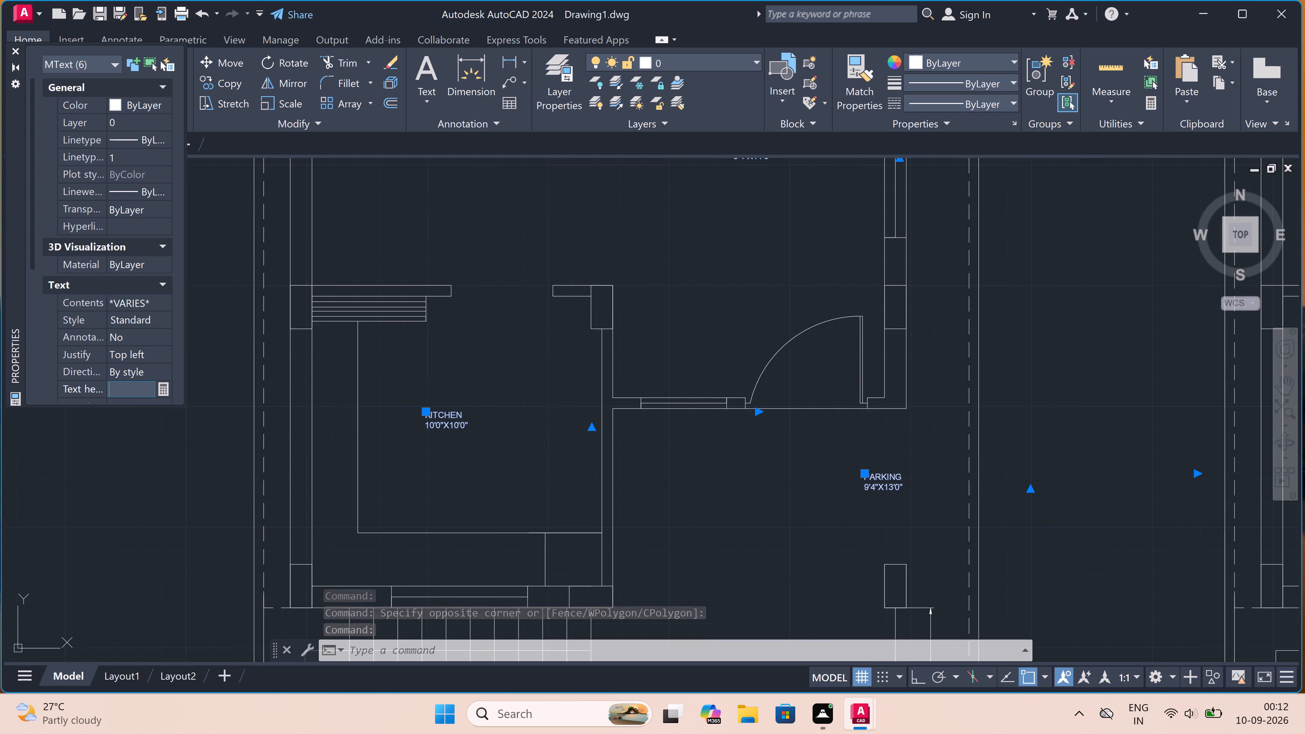
key(6)
key(shift+quotedbl)
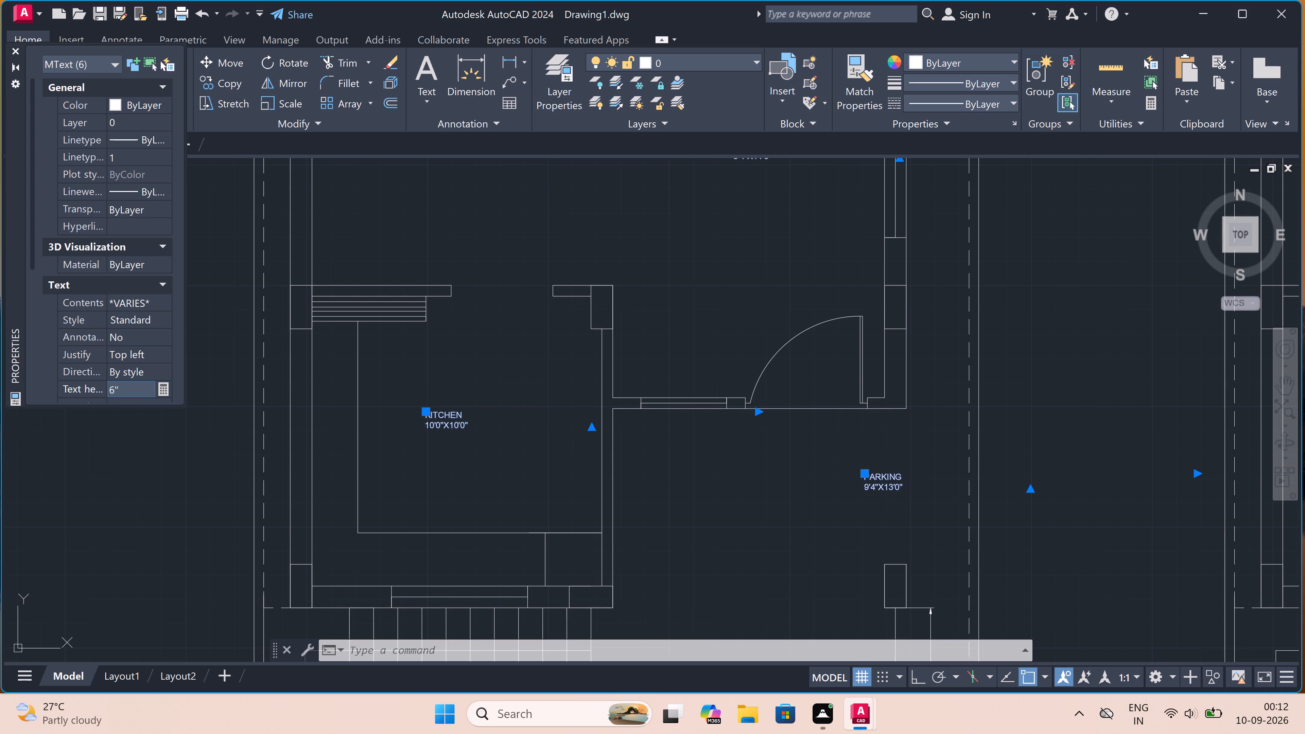
click(232, 332)
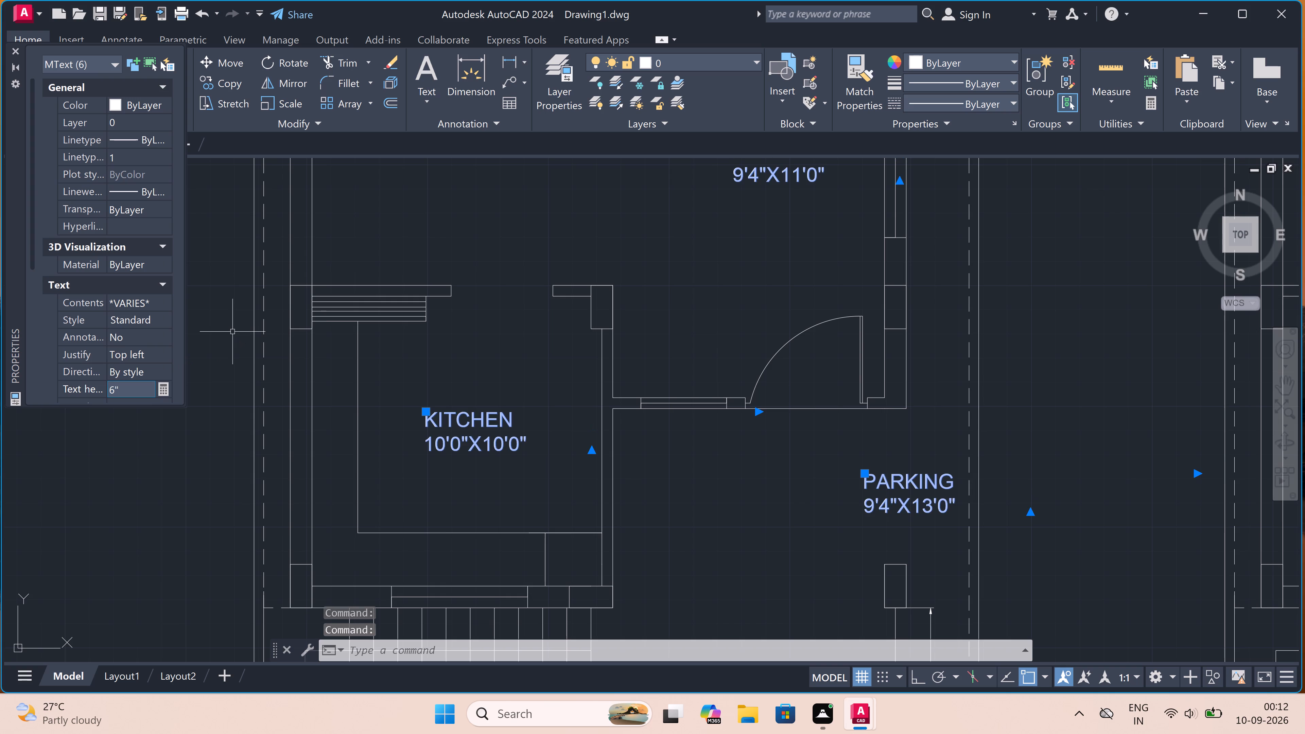
key(Escape)
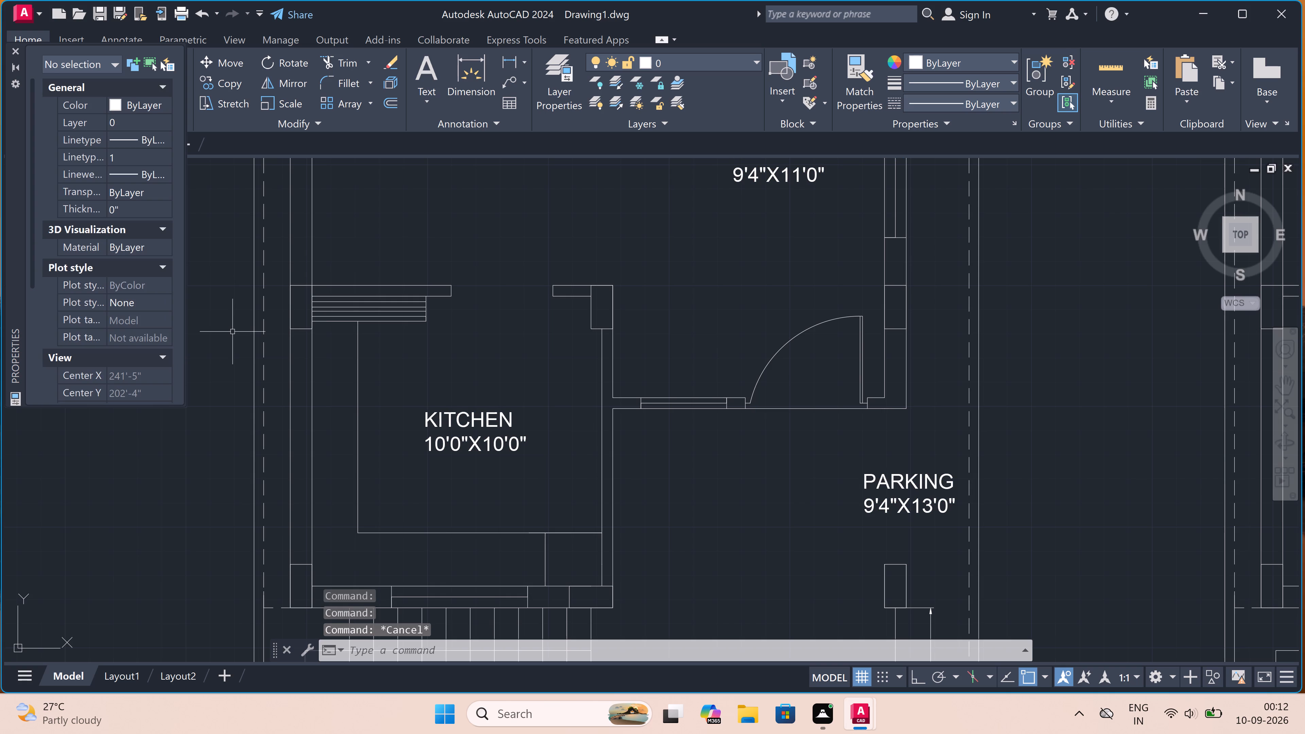
Change the name in the 9'4"X13'4" room's label to C.BEDROOM.
scroll(471, 365, down, 2)
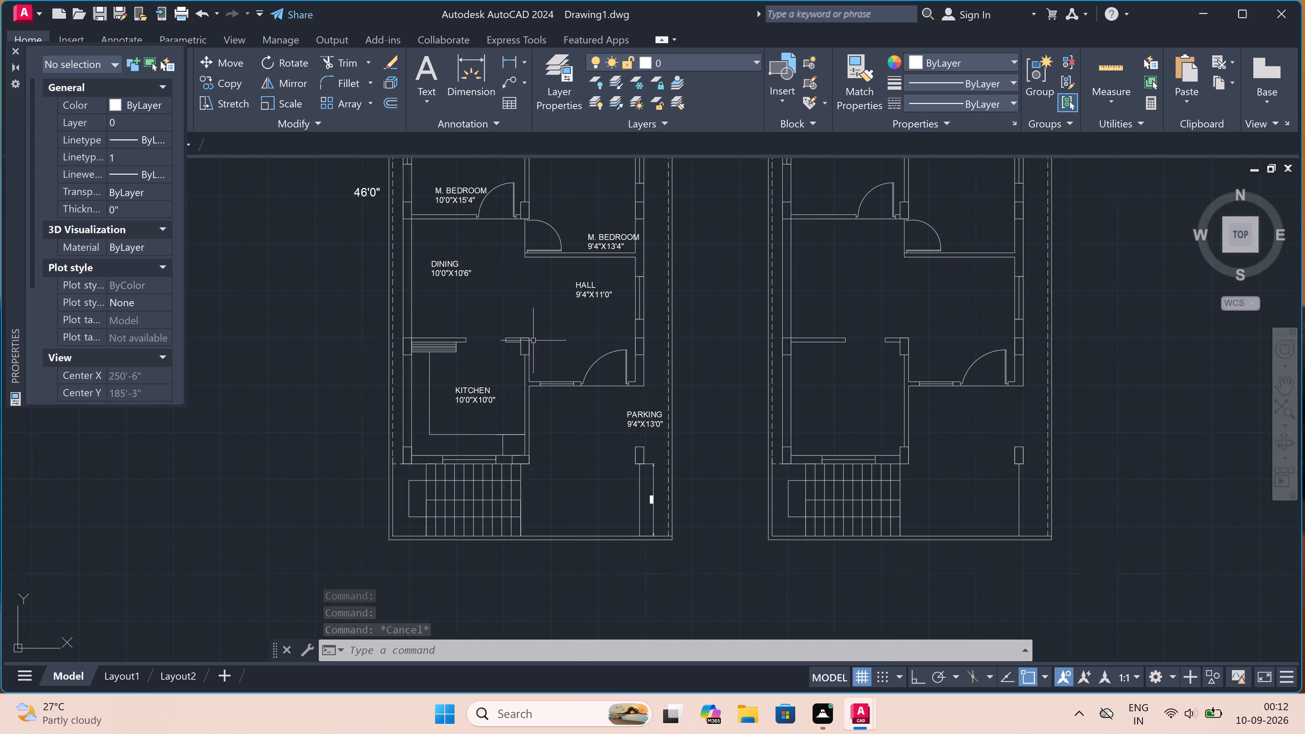
scroll(449, 292, down, 1)
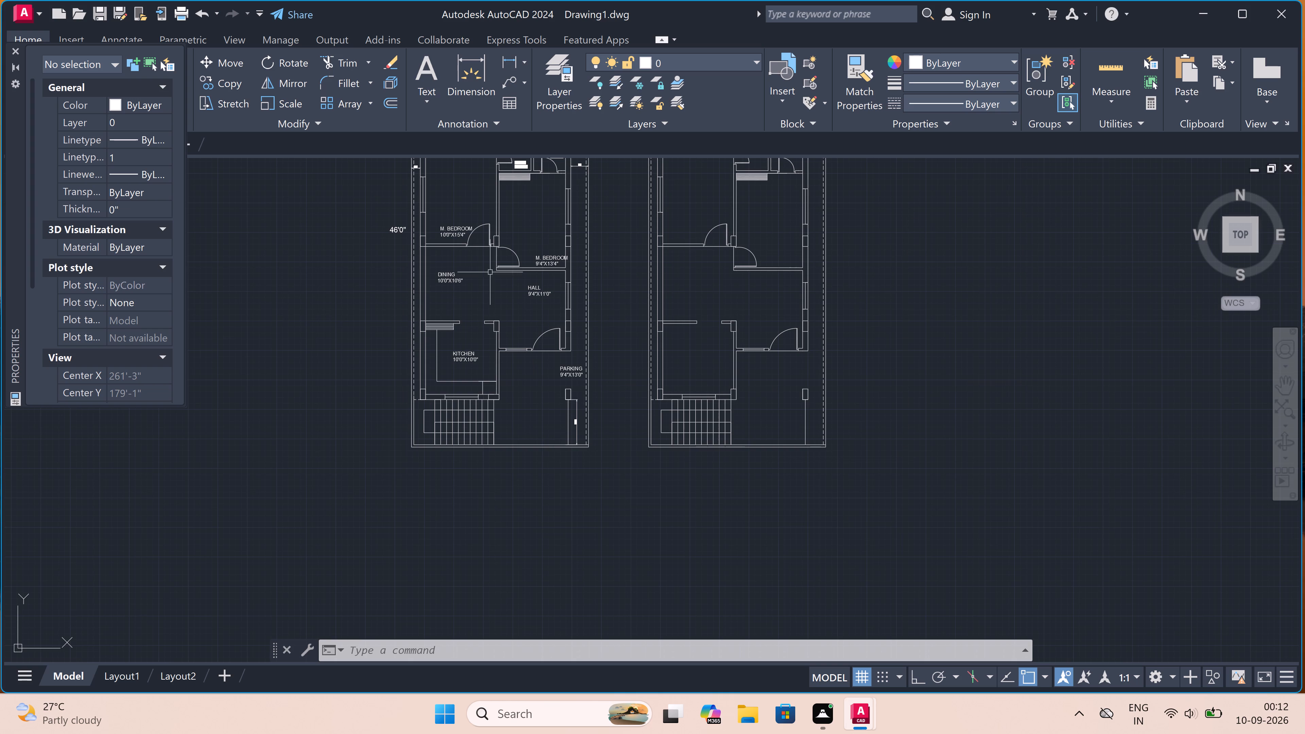
scroll(556, 238, up, 4)
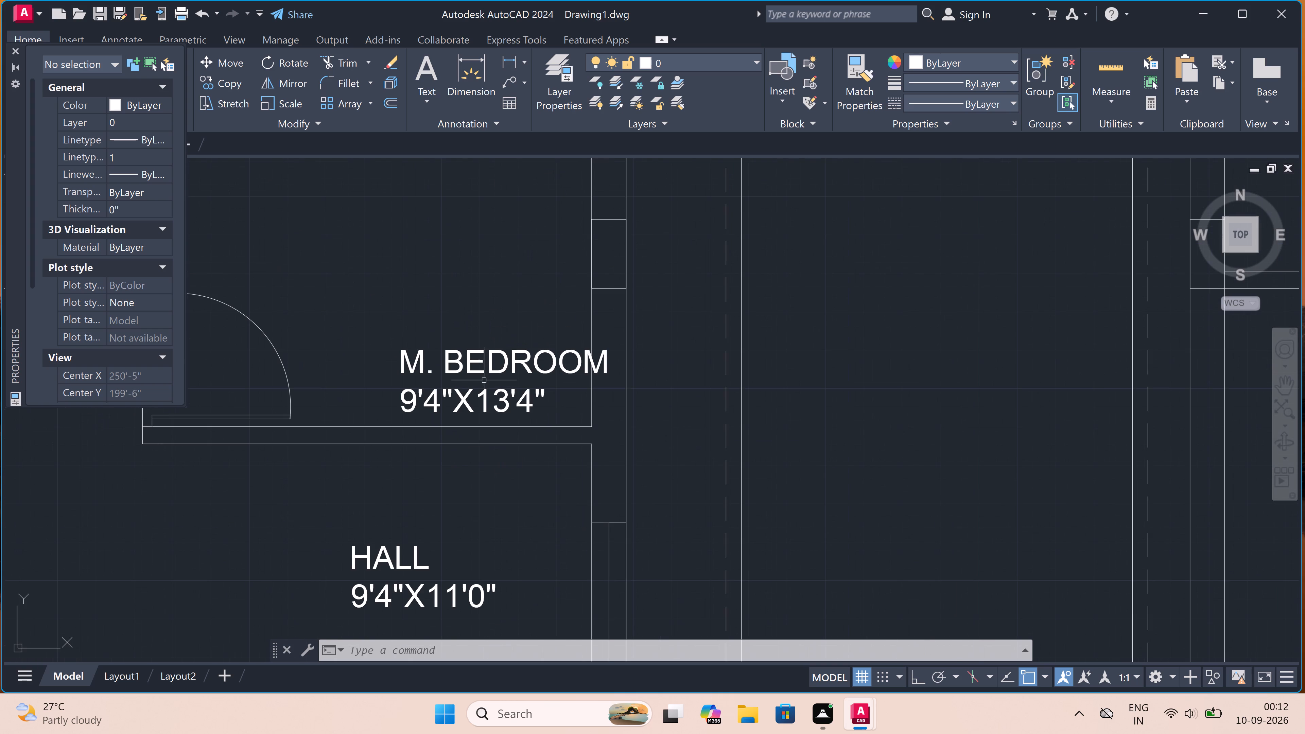
click(480, 371)
double_click(462, 374)
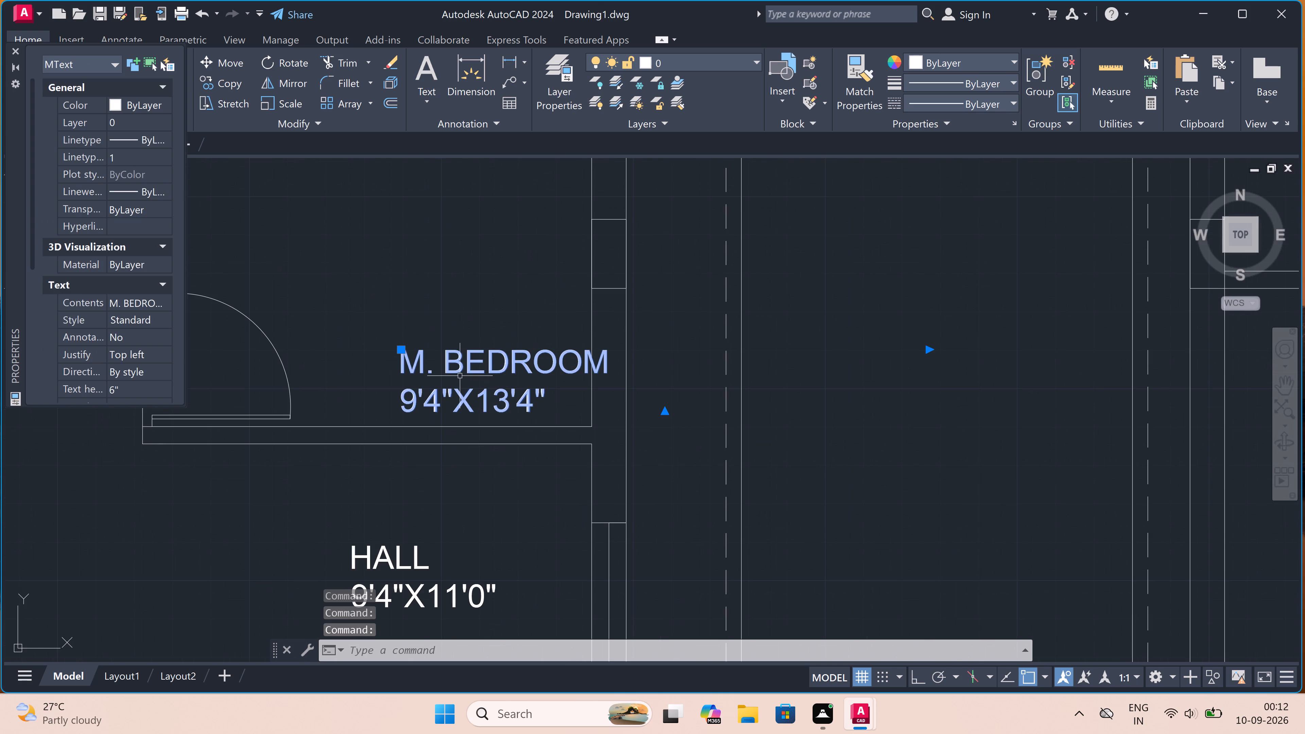
double_click(460, 370)
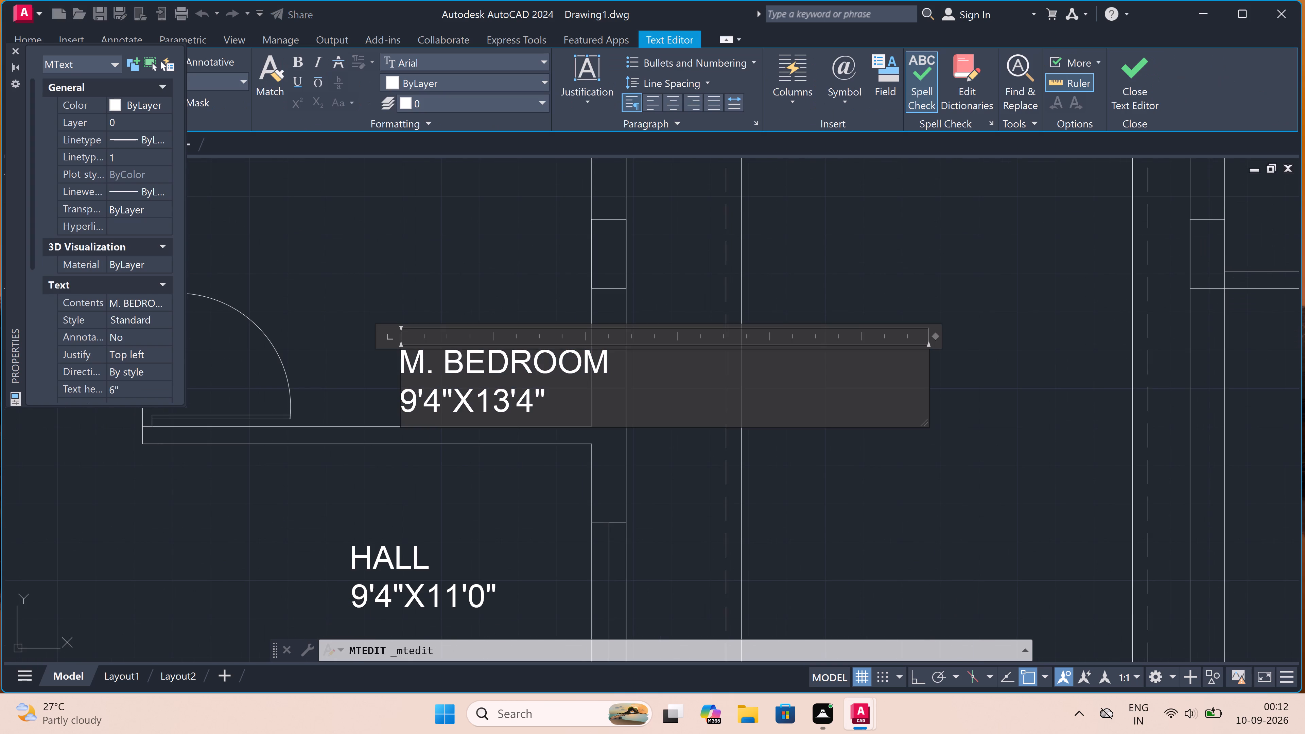
double_click(438, 363)
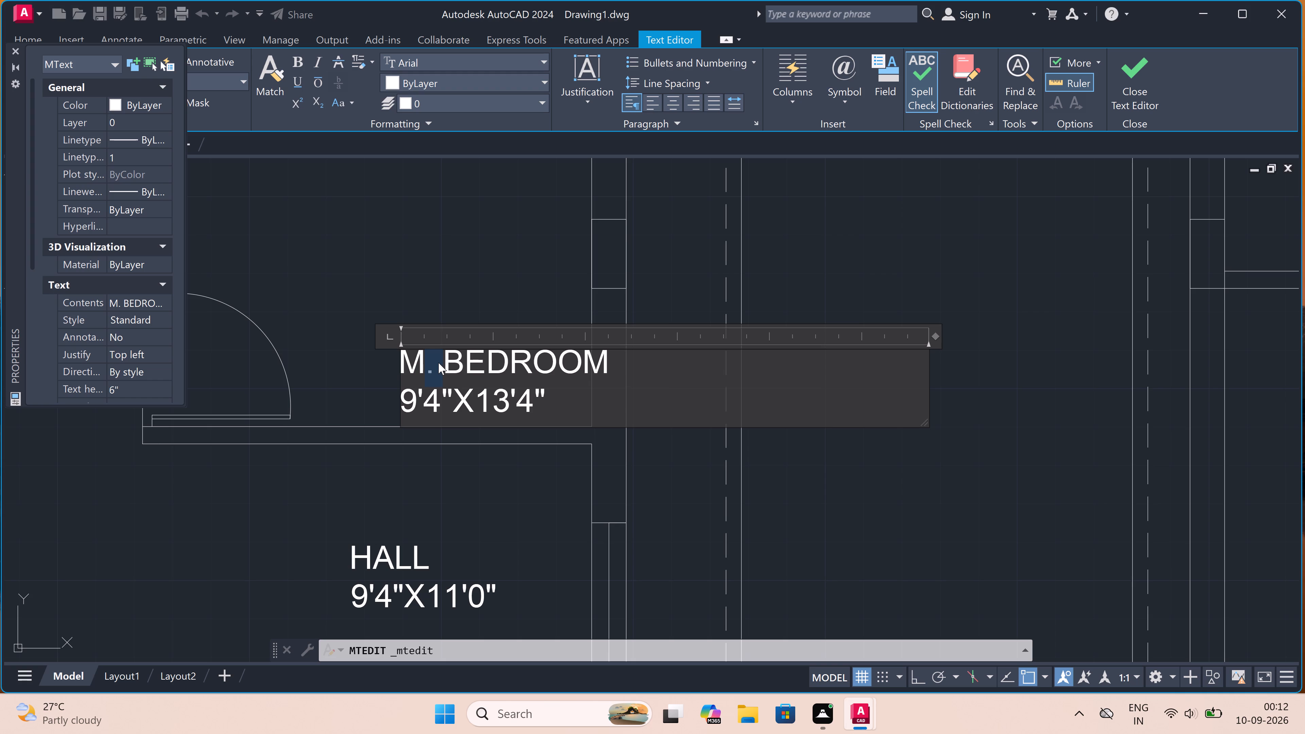
key(BackSpace)
key(BackSpace)
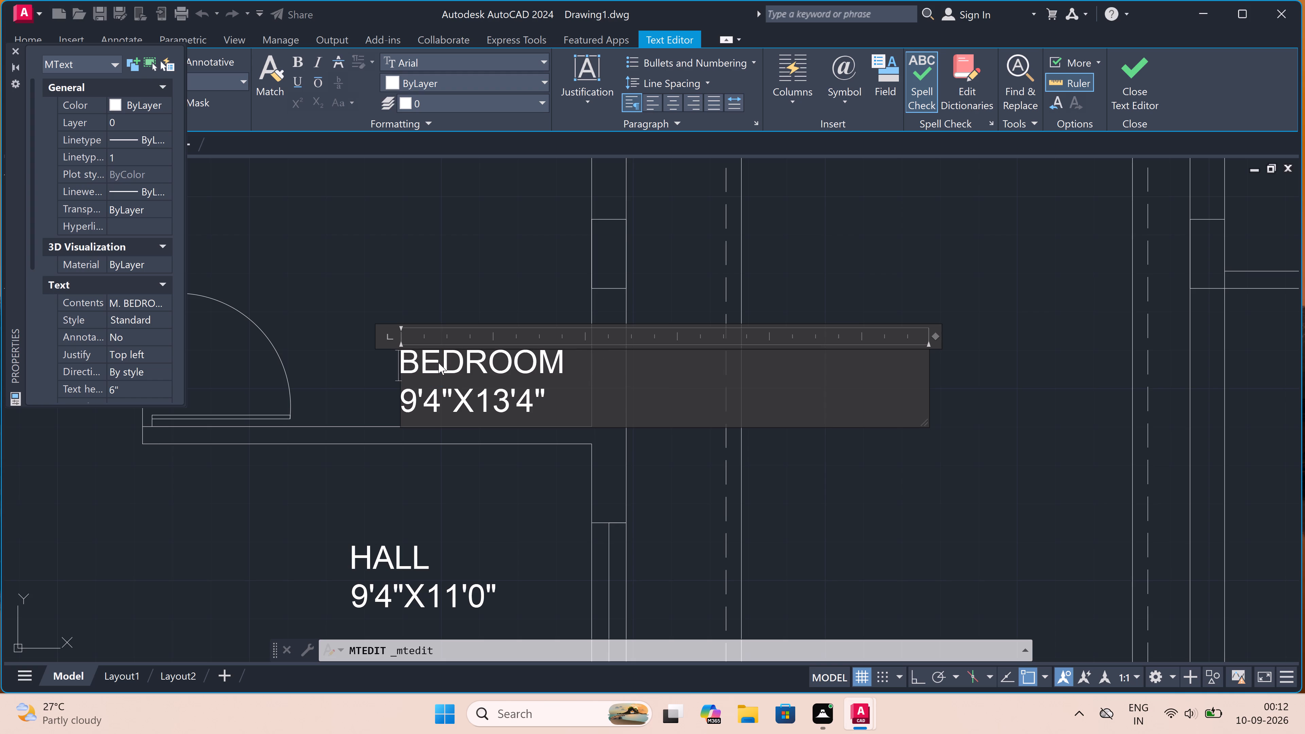
key(c)
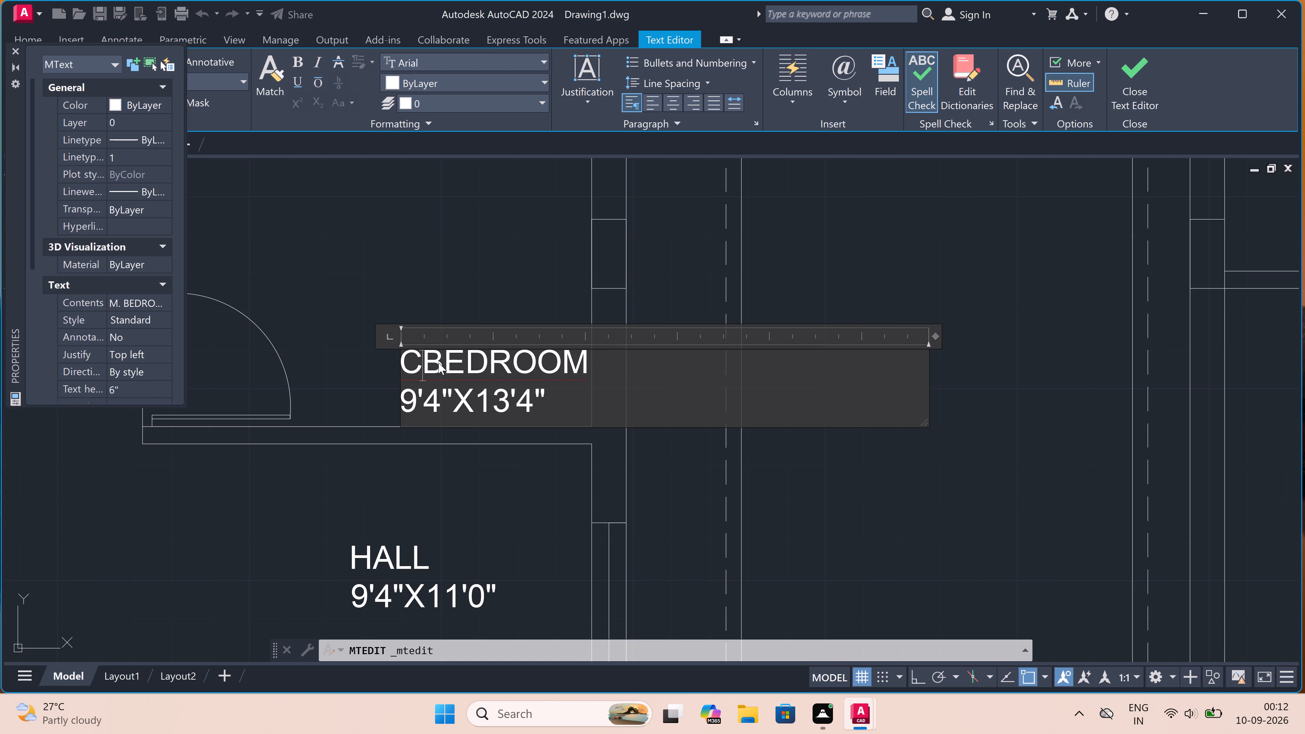
key(period)
click(441, 306)
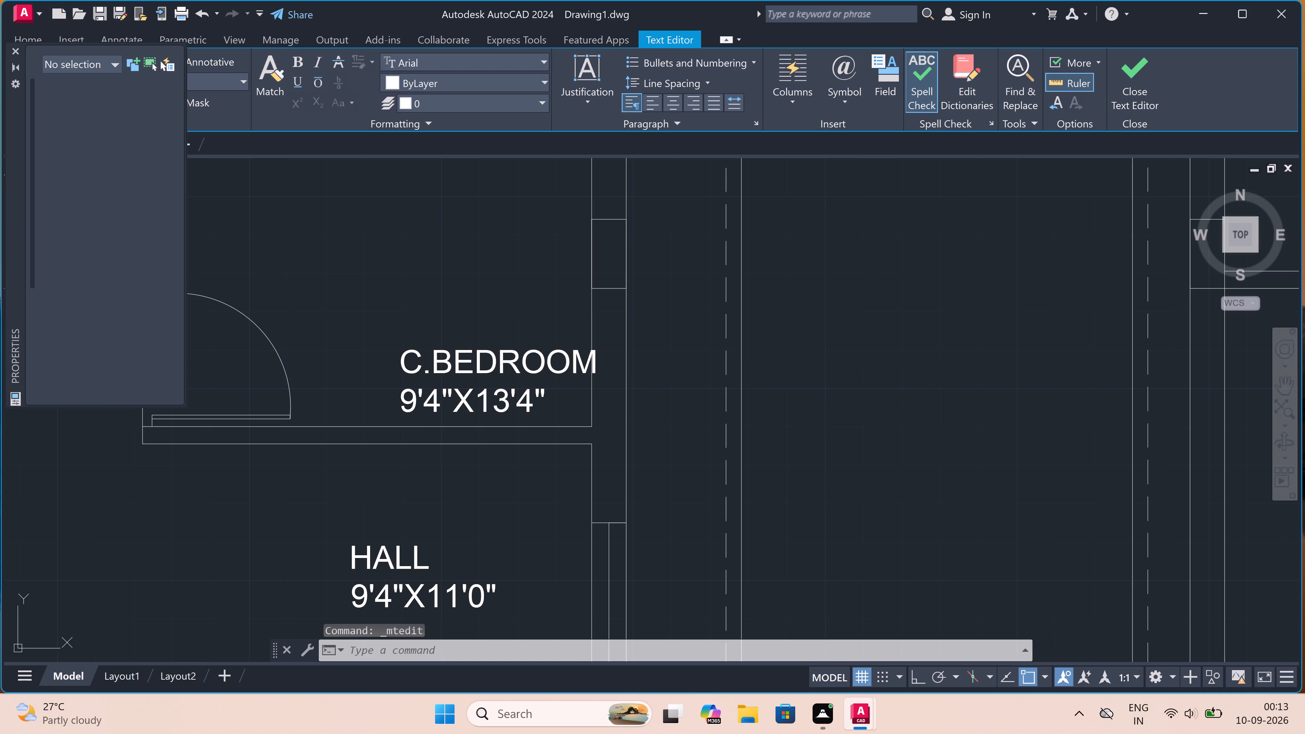
Move the C.BEDROOM label up and away from the side wall so it sits inside its room.
click(454, 357)
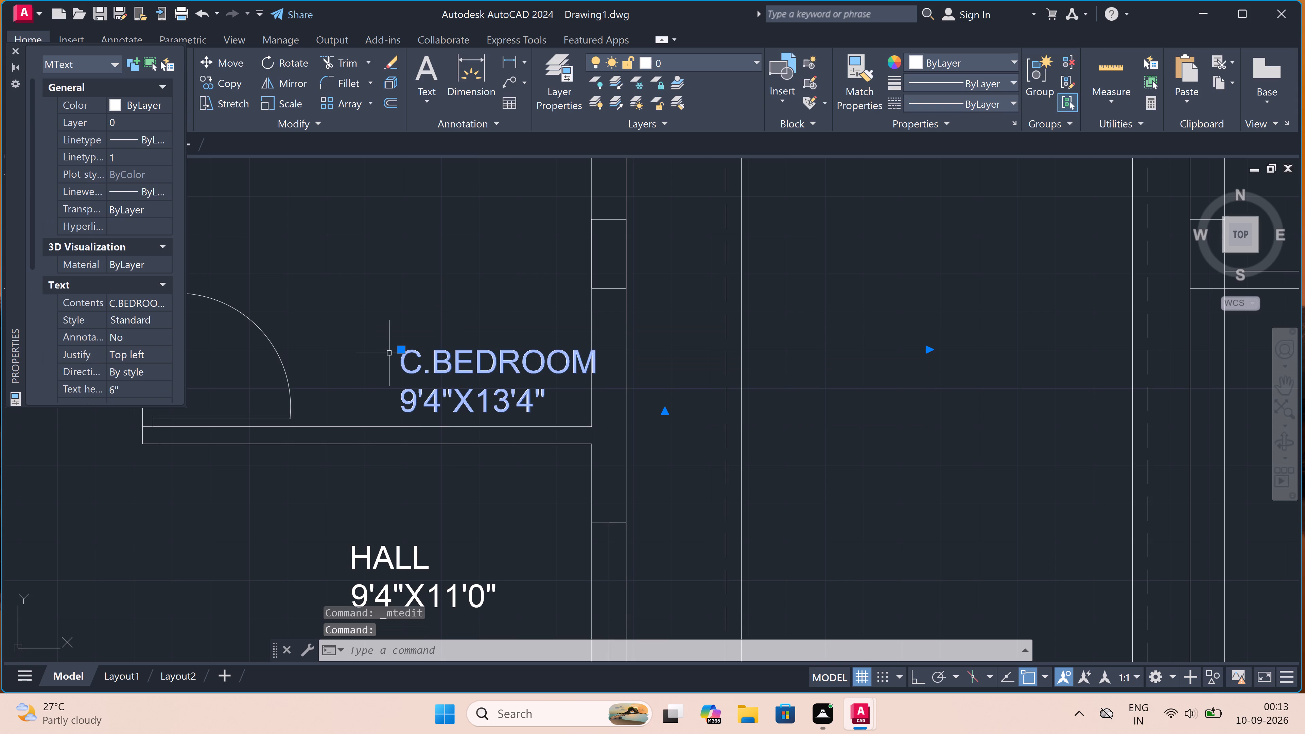
click(399, 348)
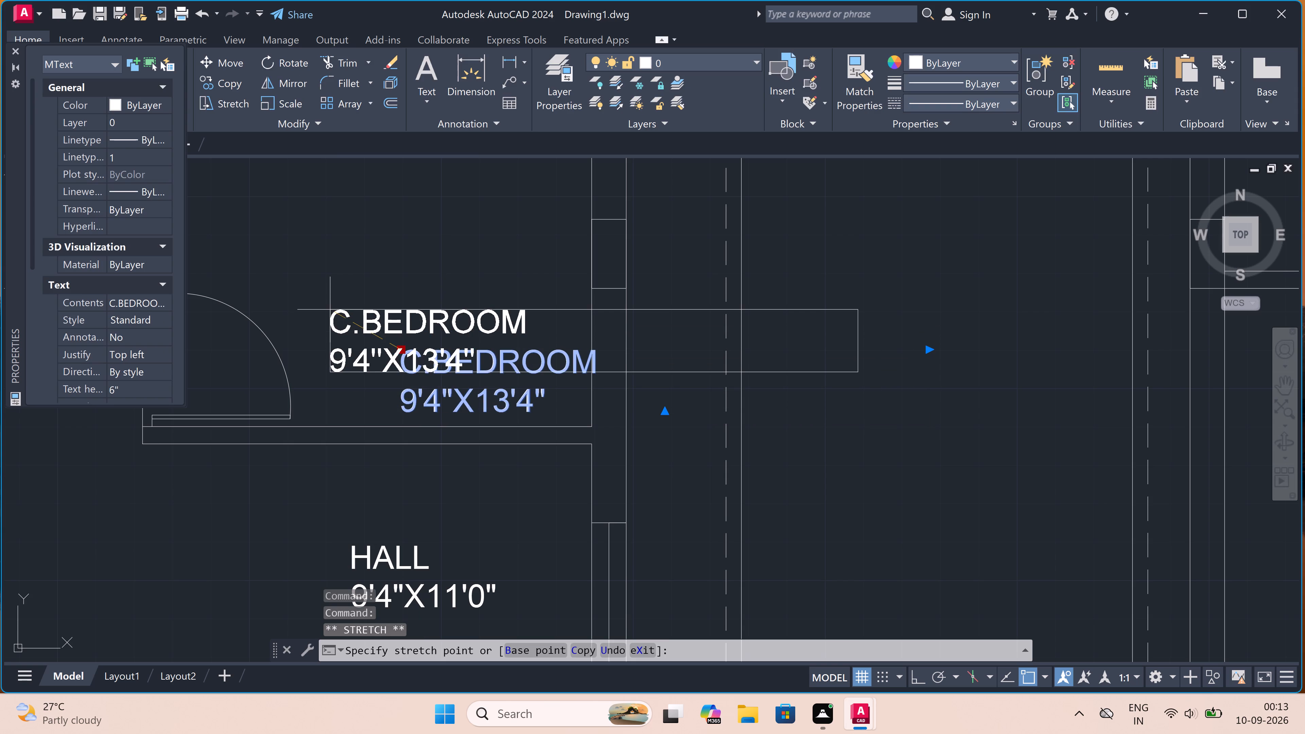
click(331, 311)
scroll(441, 286, down, 5)
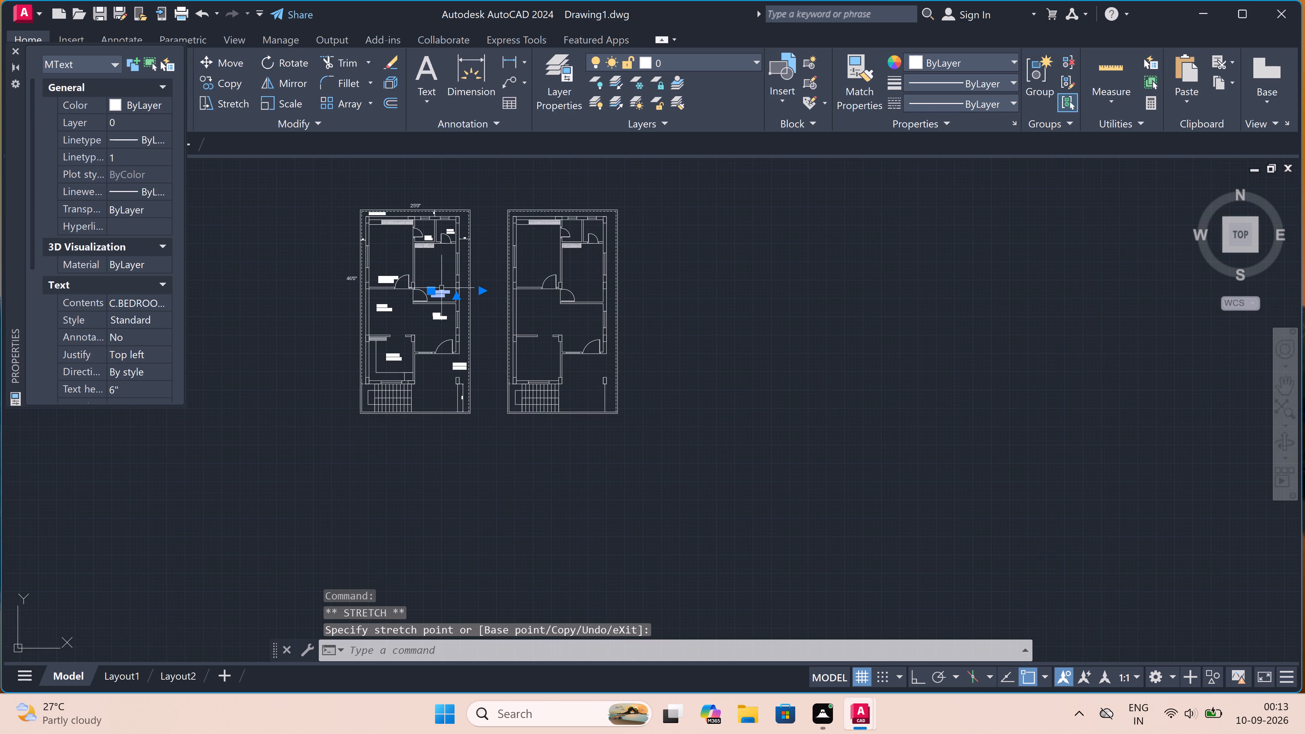
scroll(399, 259, up, 3)
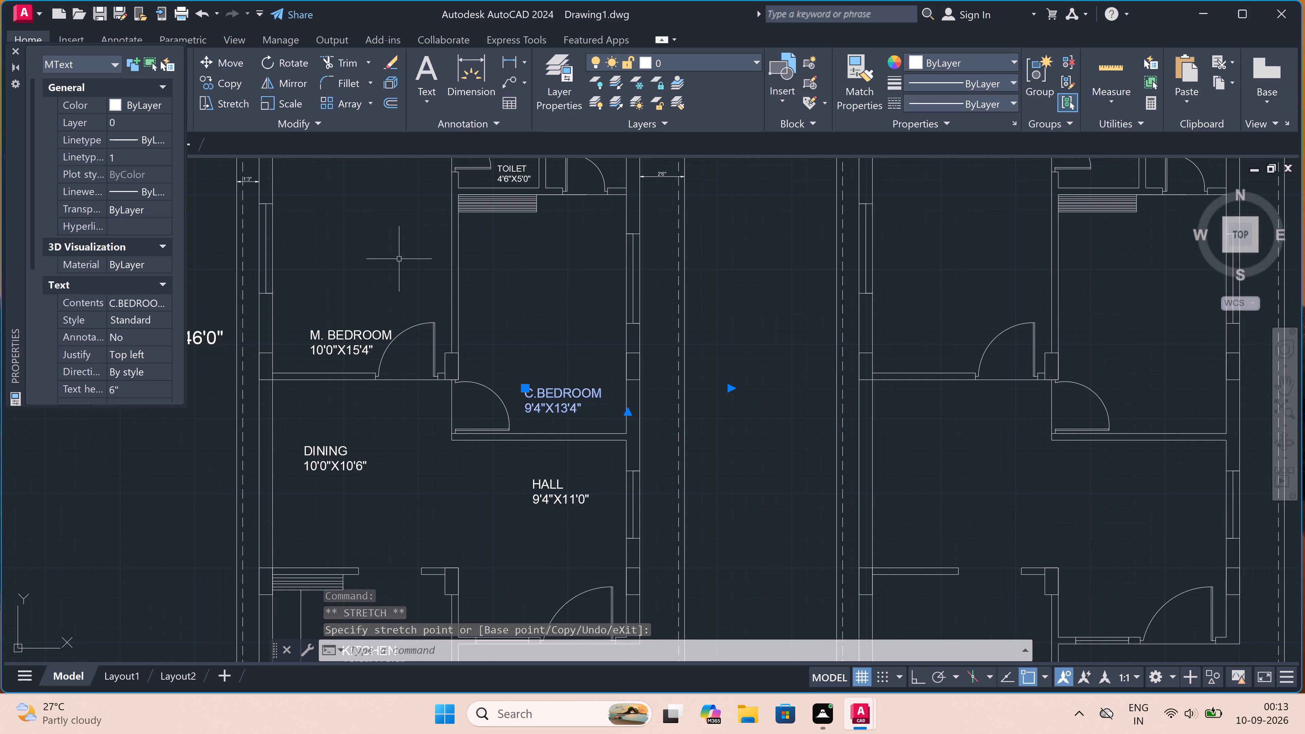
key(Escape)
Add the multiline text "G A T E" in the open area beside the stairs, near the left plan's front boundary.
scroll(407, 272, down, 1)
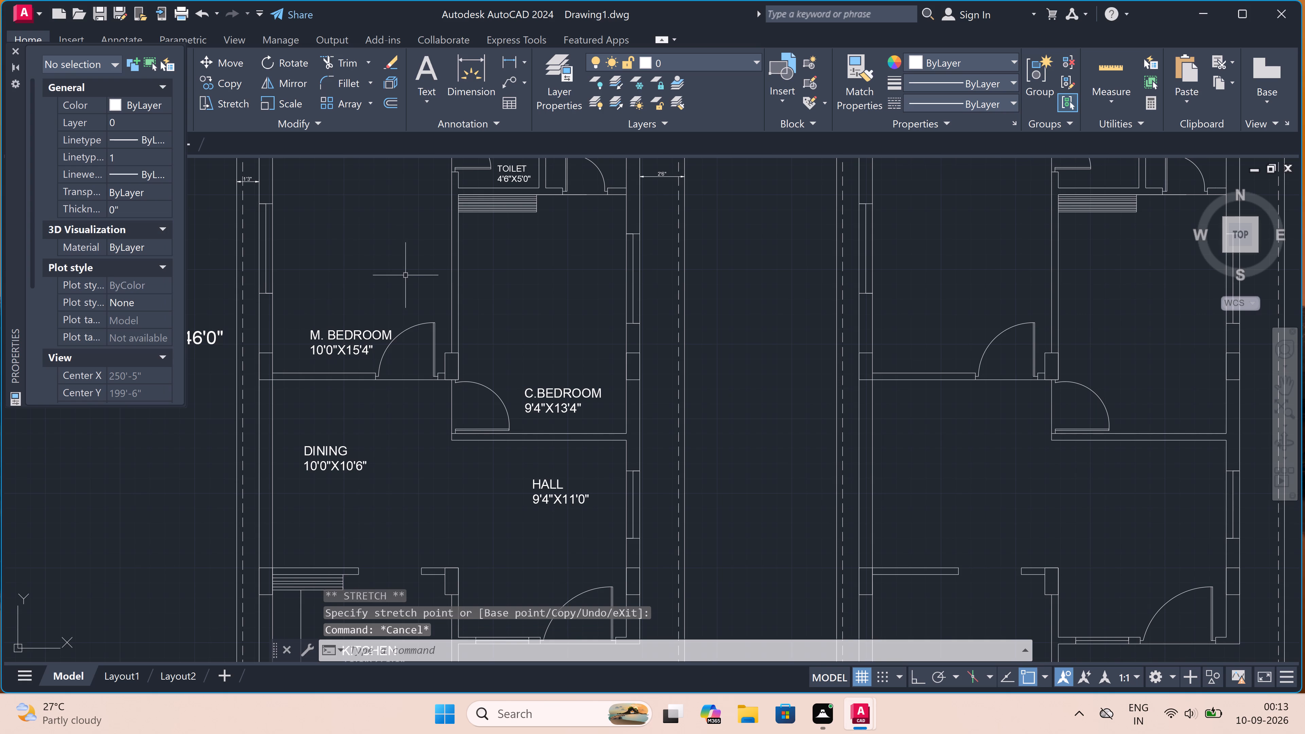
scroll(407, 272, down, 1)
scroll(398, 226, up, 2)
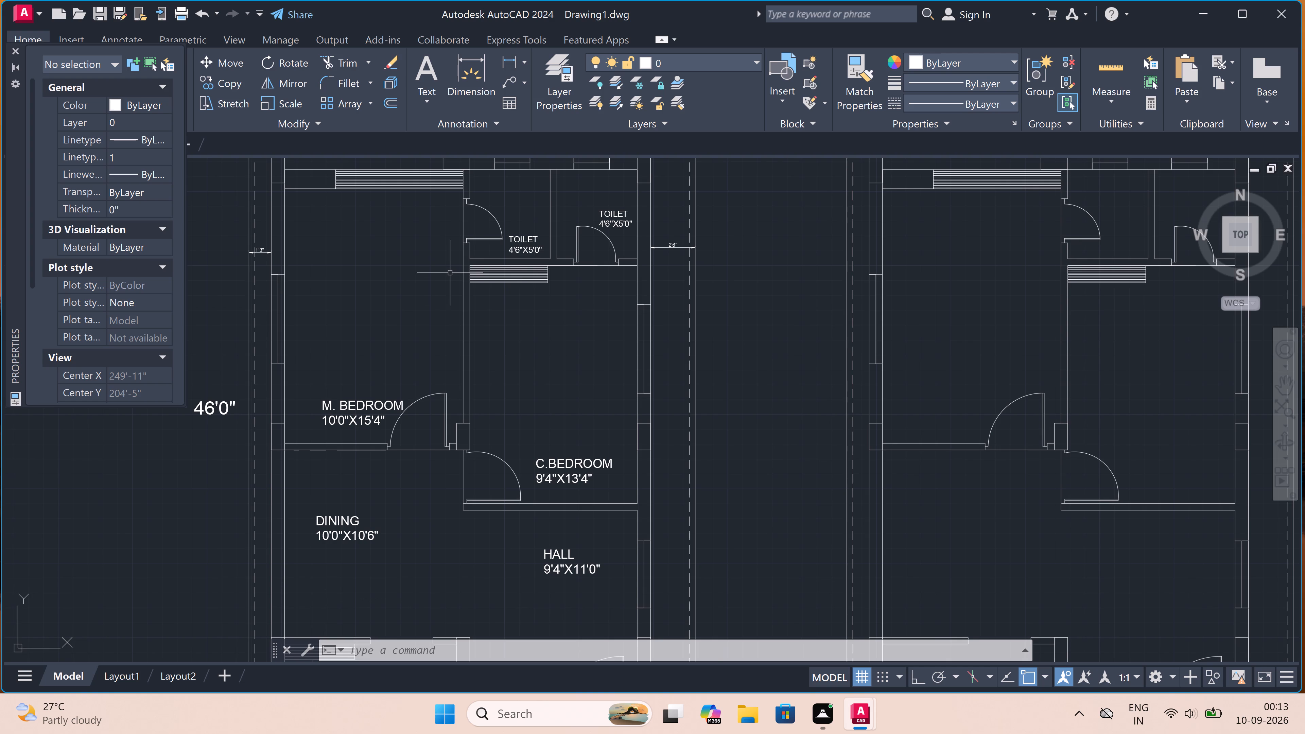
scroll(450, 275, down, 1)
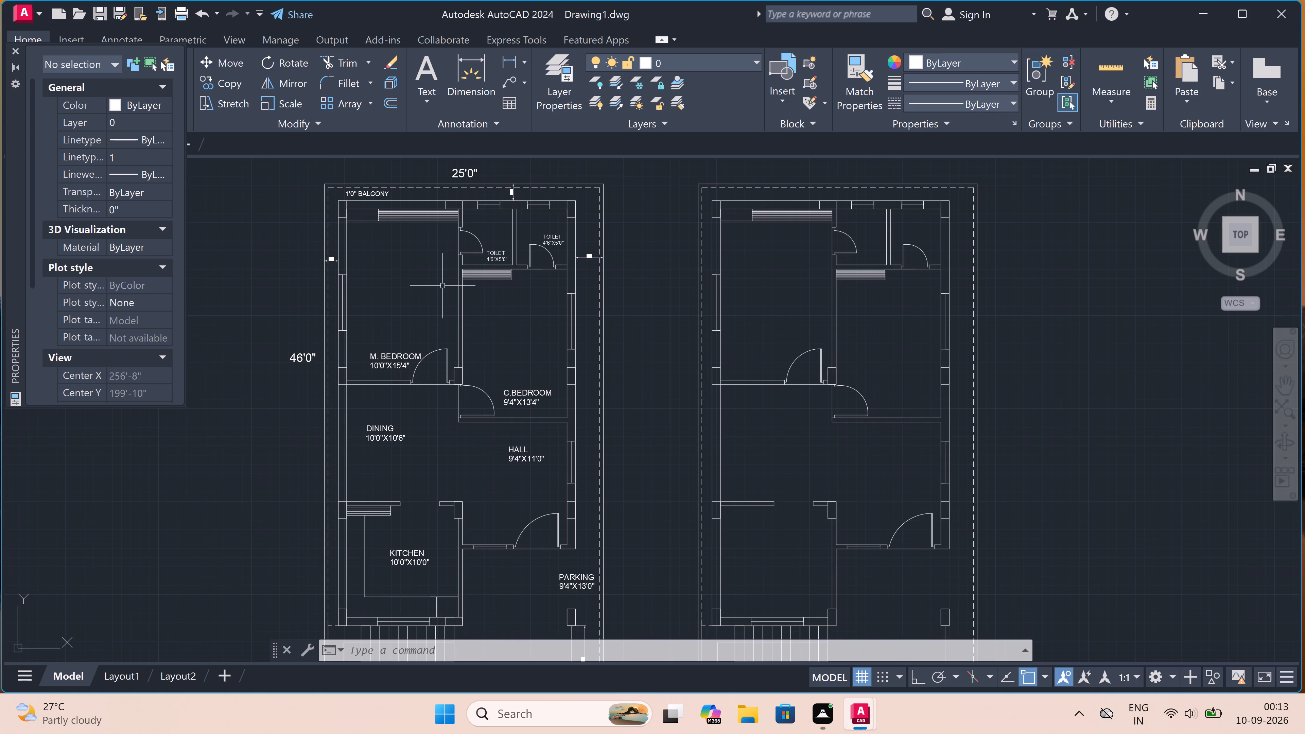
scroll(441, 286, down, 2)
scroll(481, 428, up, 2)
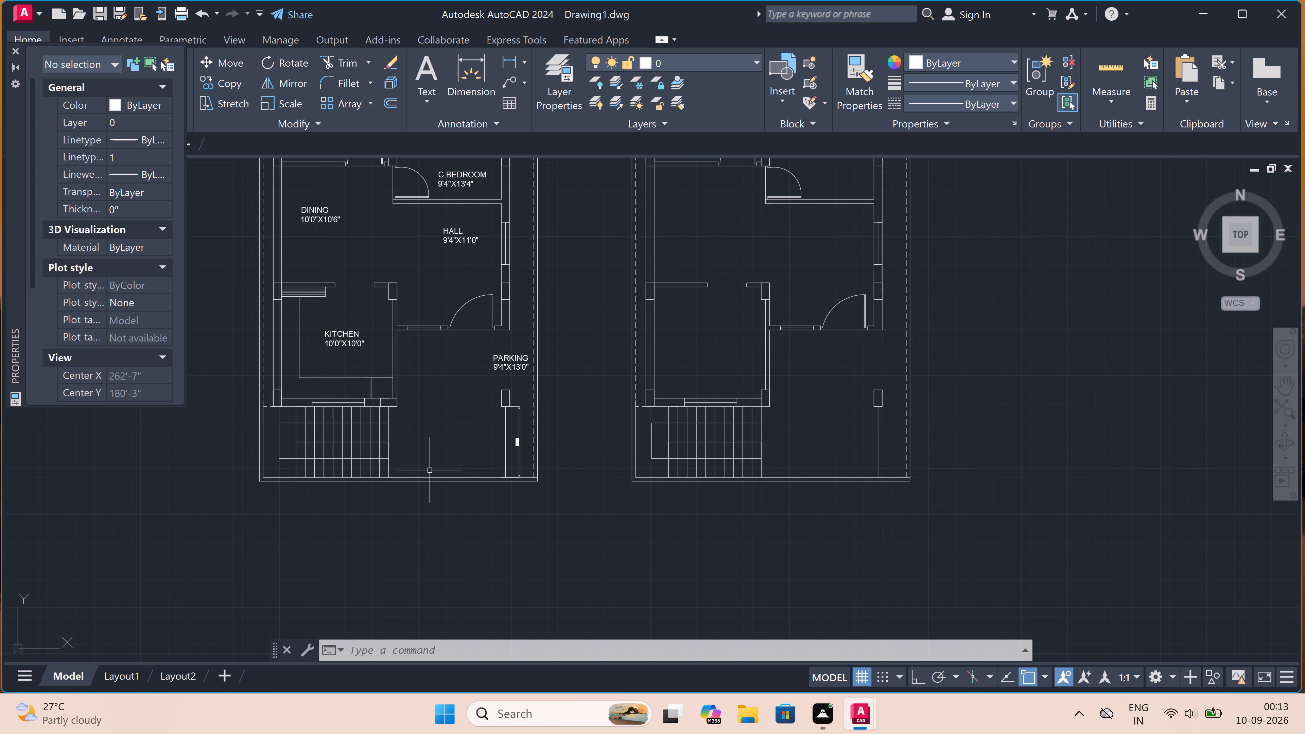
scroll(430, 471, down, 1)
scroll(446, 464, up, 3)
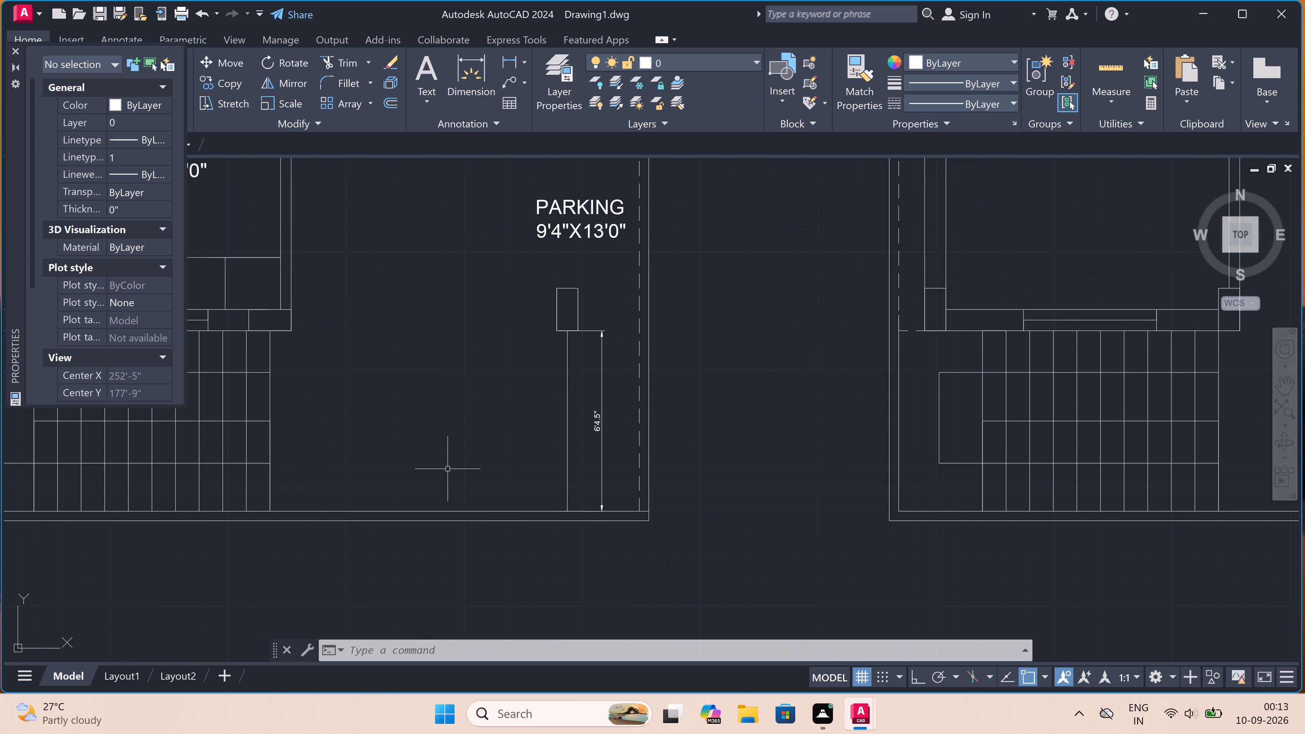
key(m)
text(T)
key(space)
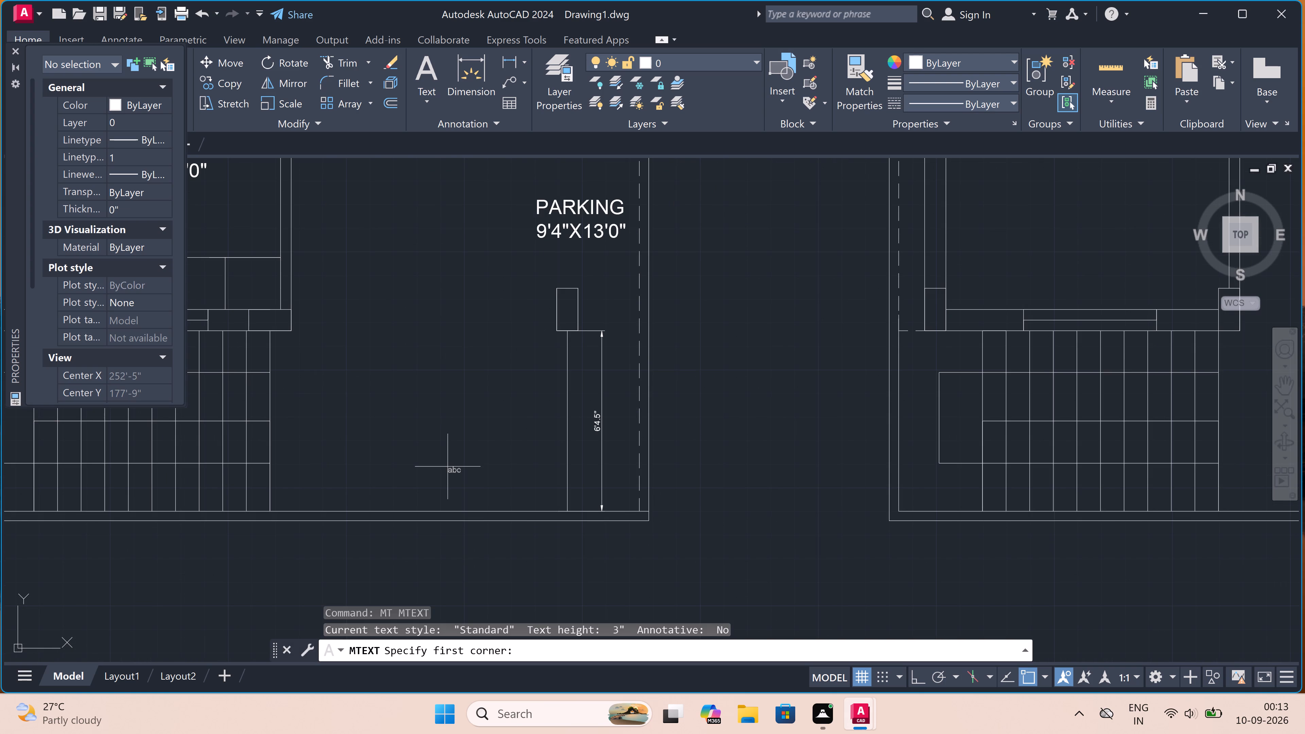
drag(433, 460, 438, 465)
click(674, 548)
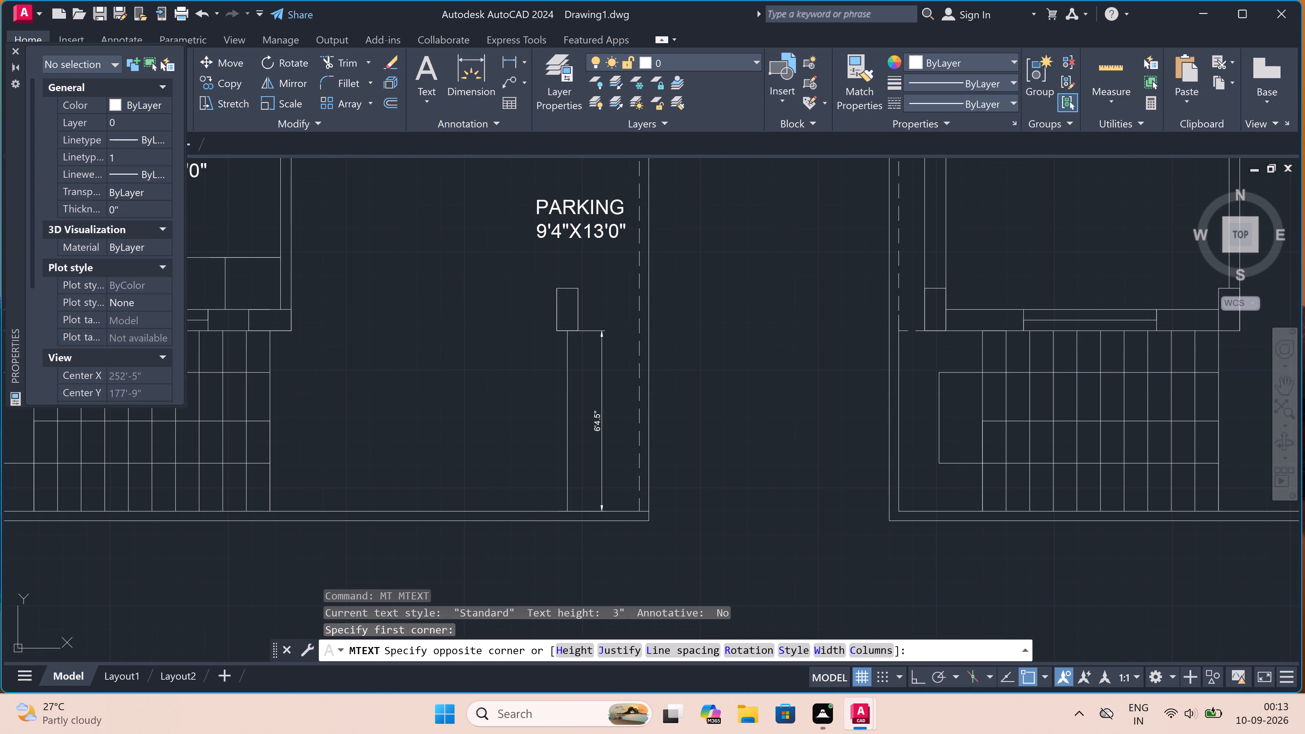
text(G)
key(space)
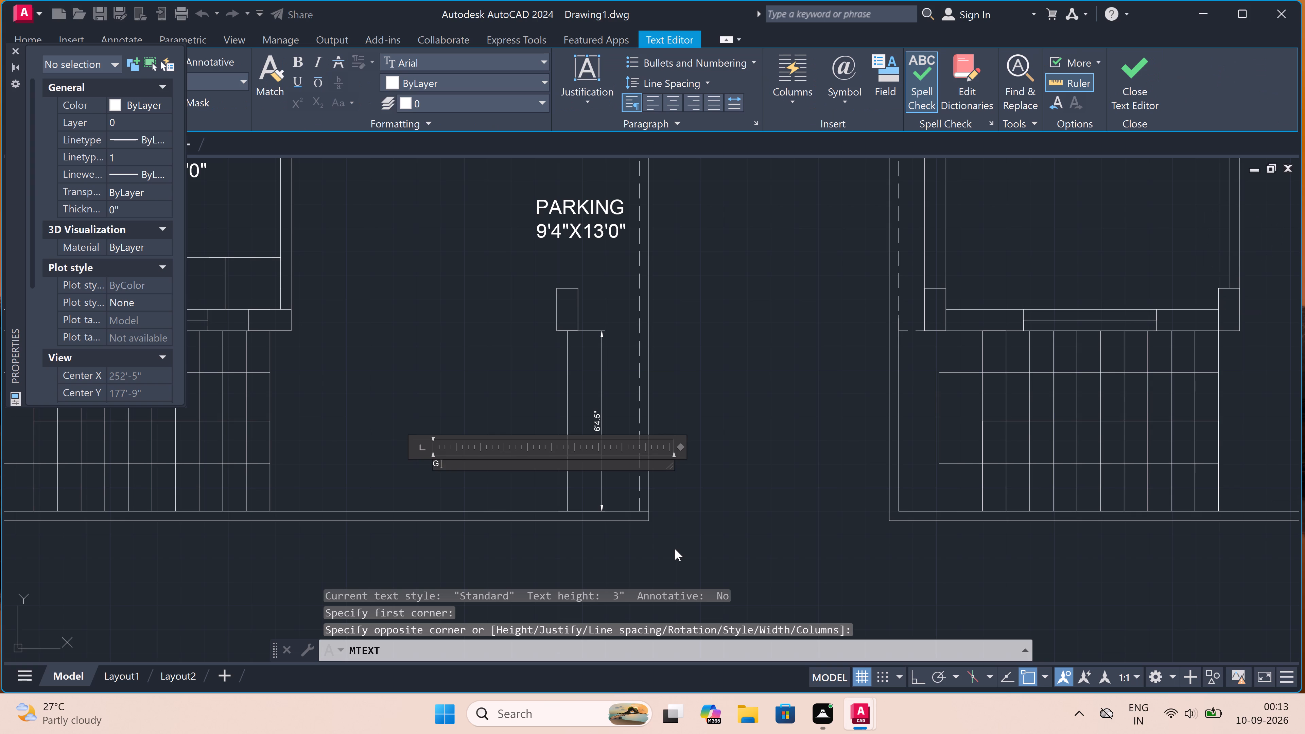
text(A T E)
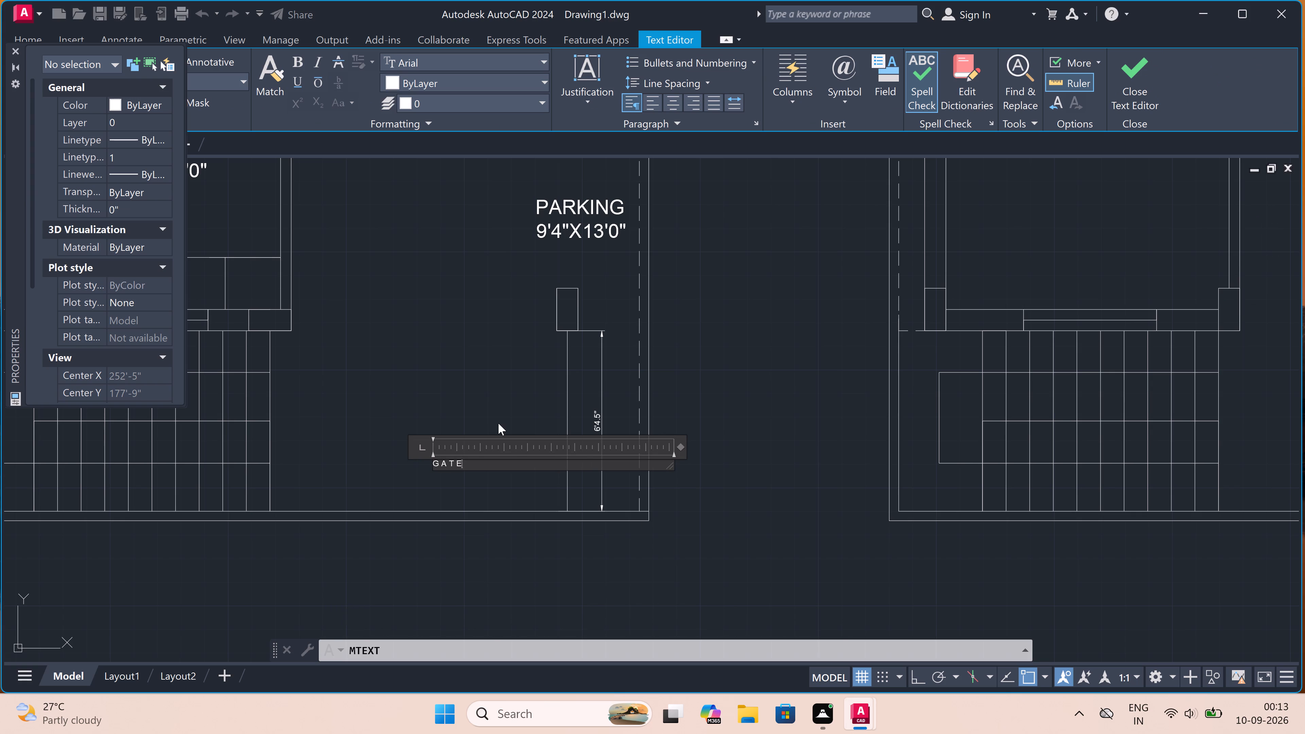
click(498, 423)
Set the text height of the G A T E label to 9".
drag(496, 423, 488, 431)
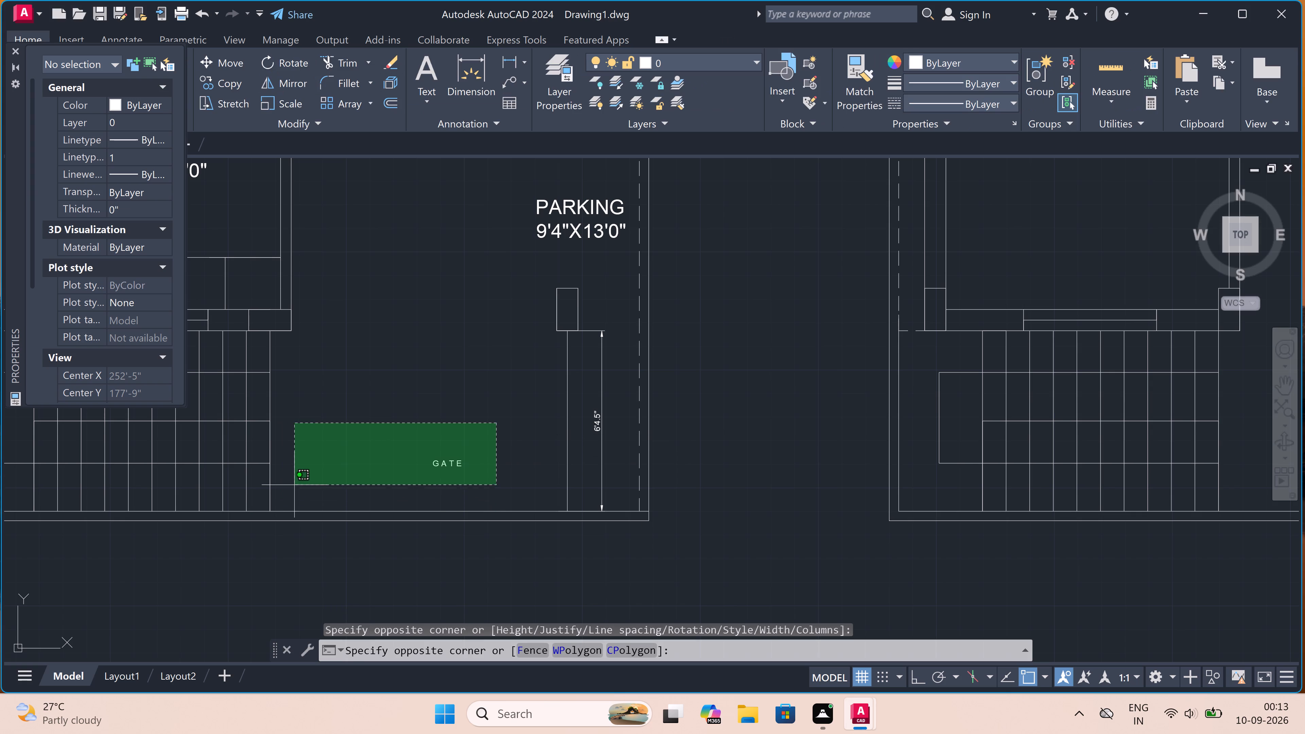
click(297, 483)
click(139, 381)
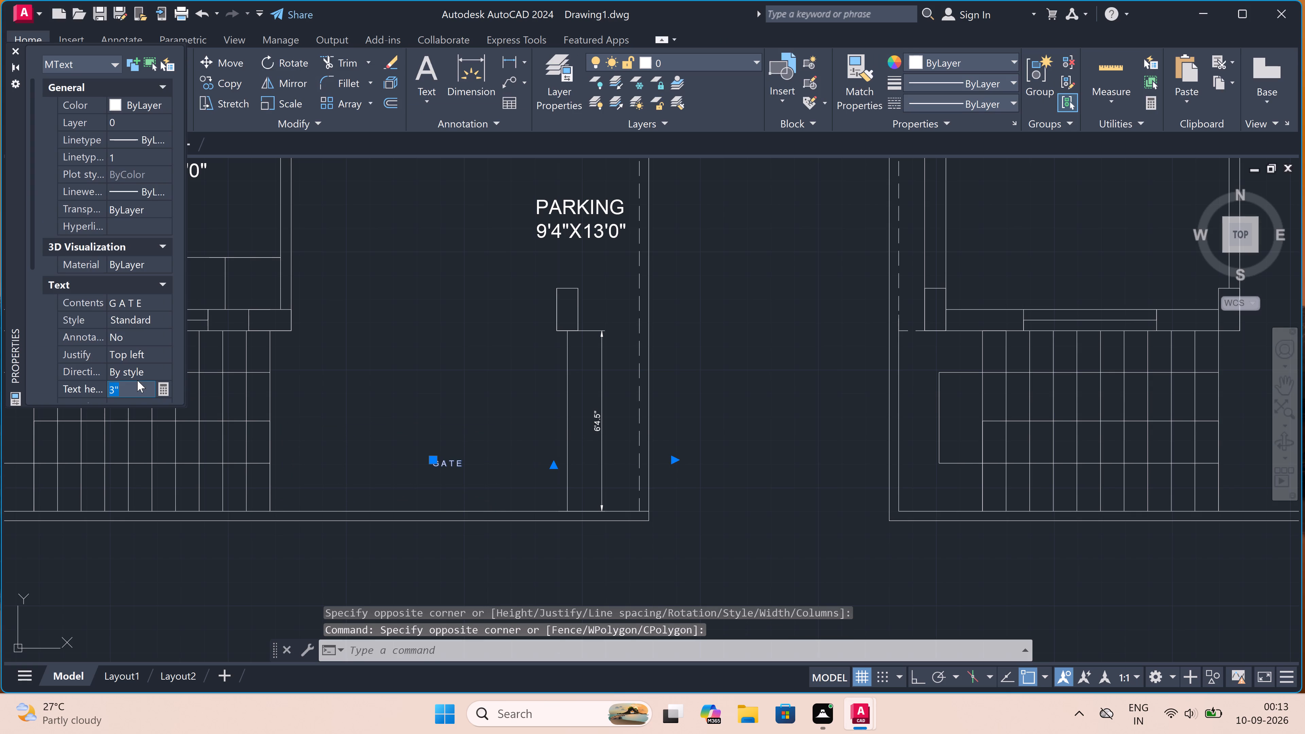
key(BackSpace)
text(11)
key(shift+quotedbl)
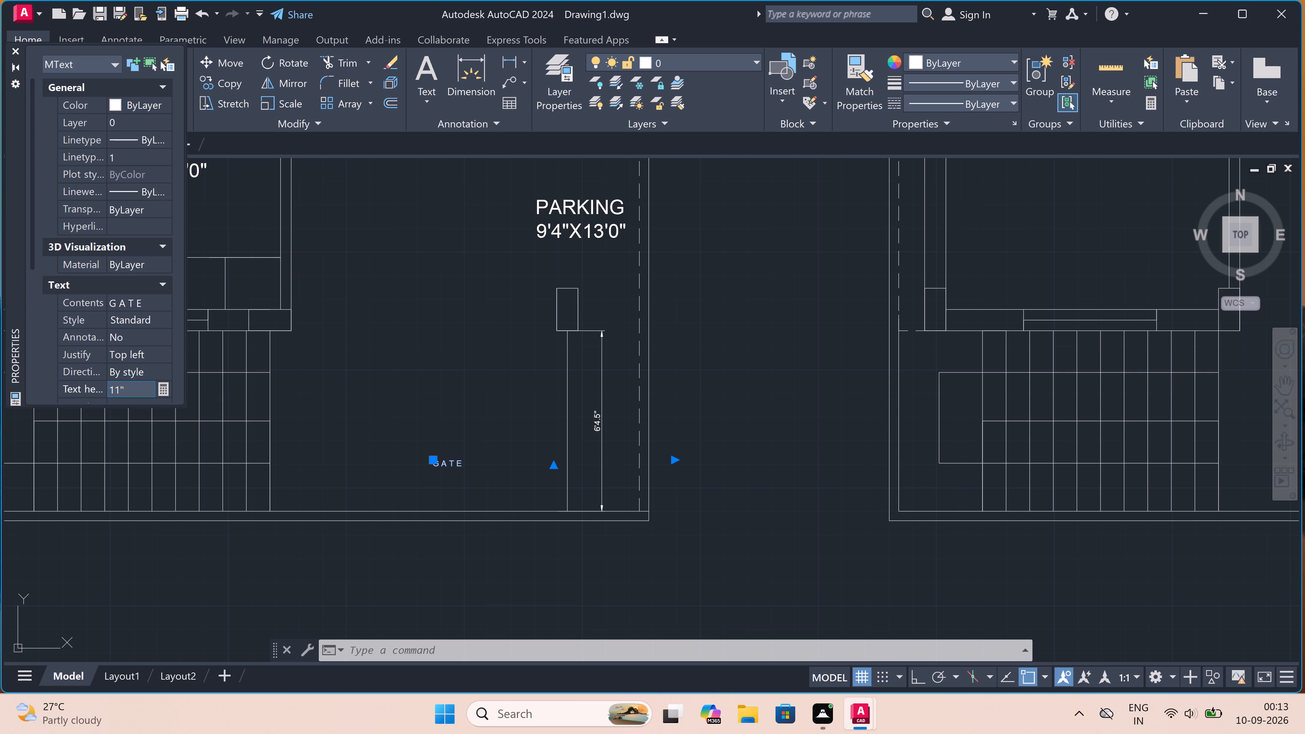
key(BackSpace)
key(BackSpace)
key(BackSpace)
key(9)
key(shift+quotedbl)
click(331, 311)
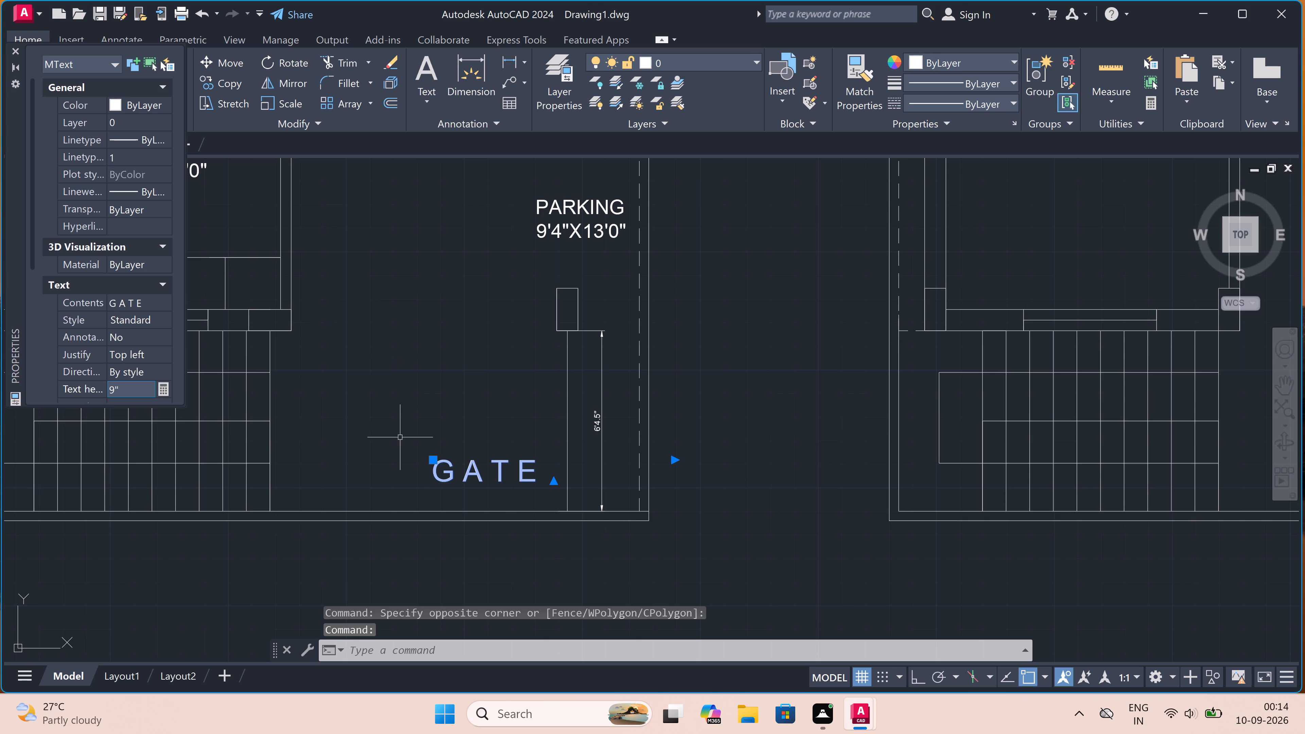
Move the G A T E label down and toward the stairs so it sits just above the front boundary line.
click(435, 456)
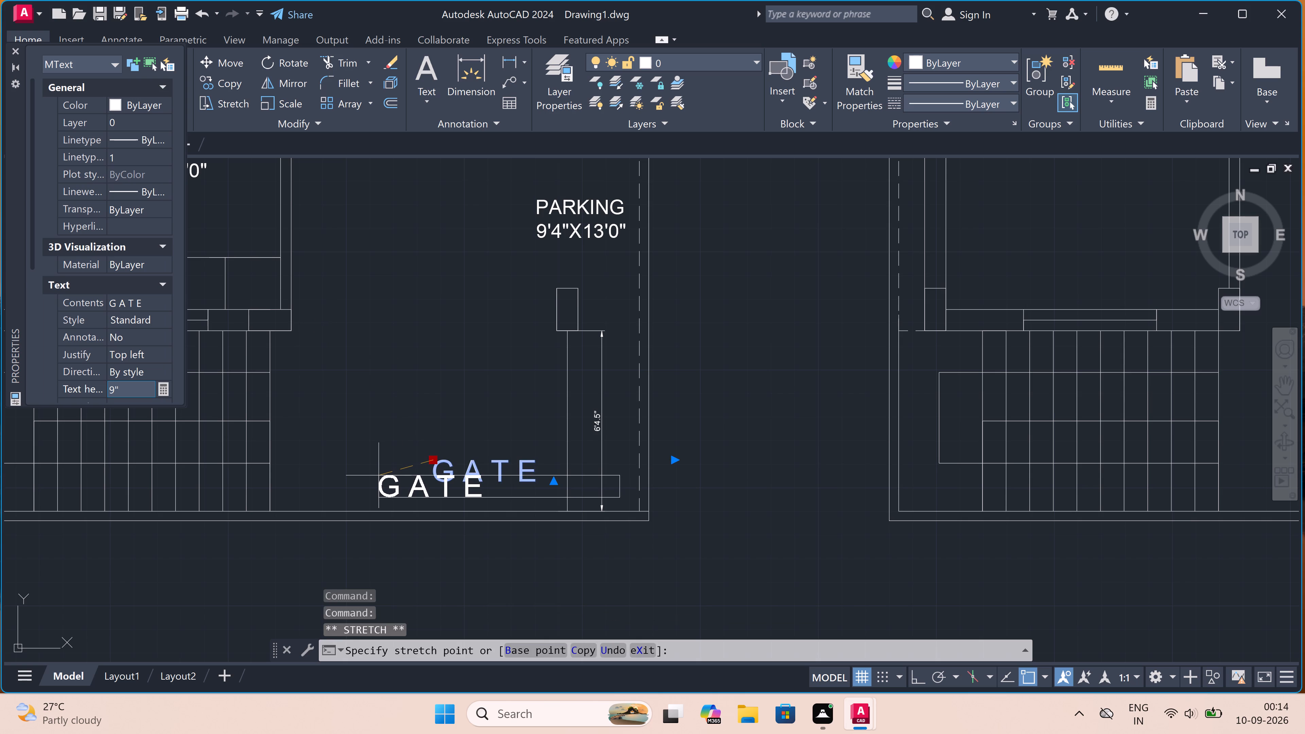
scroll(380, 472, up, 1)
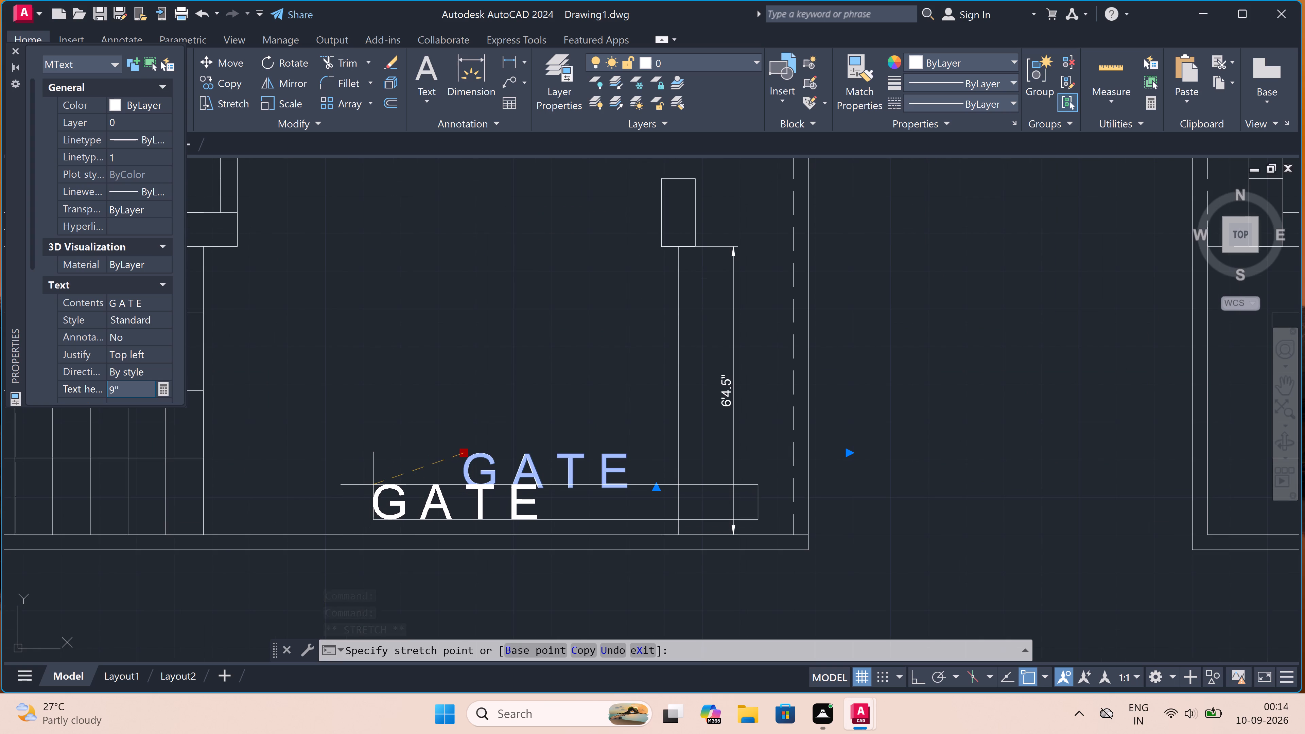
click(378, 494)
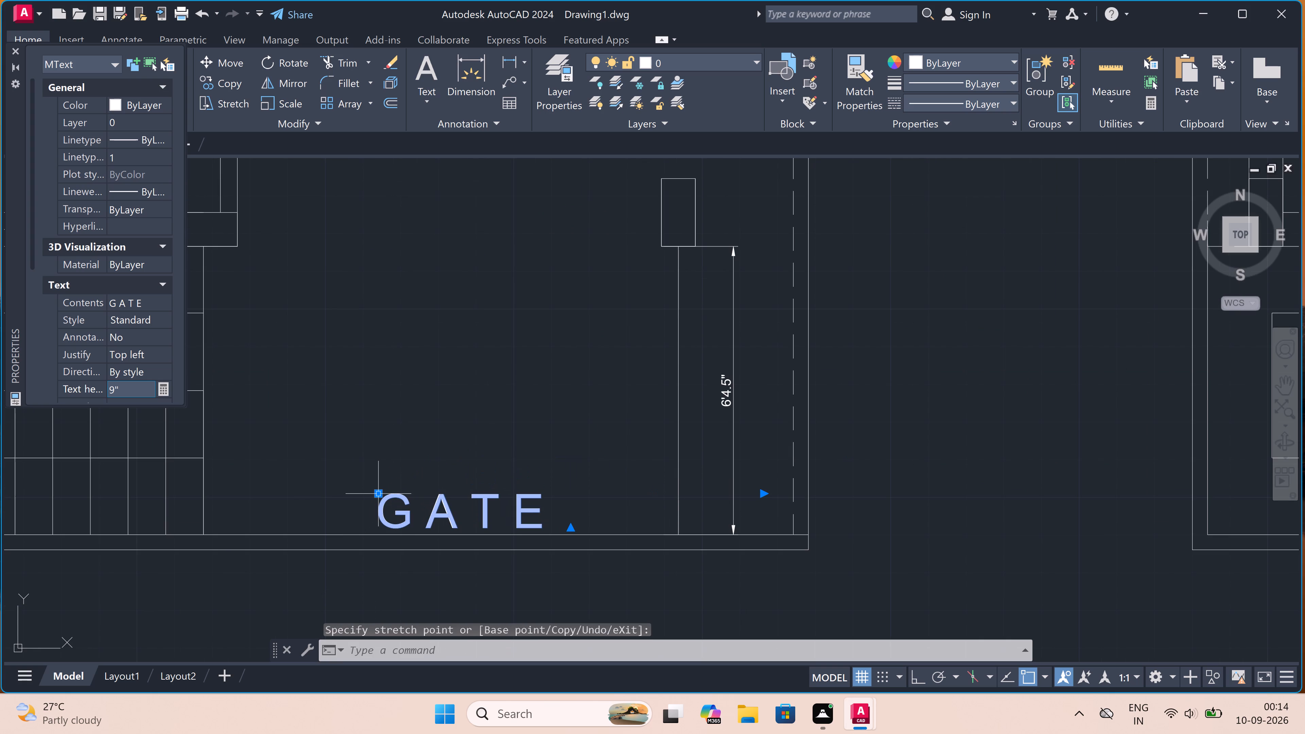
key(Escape)
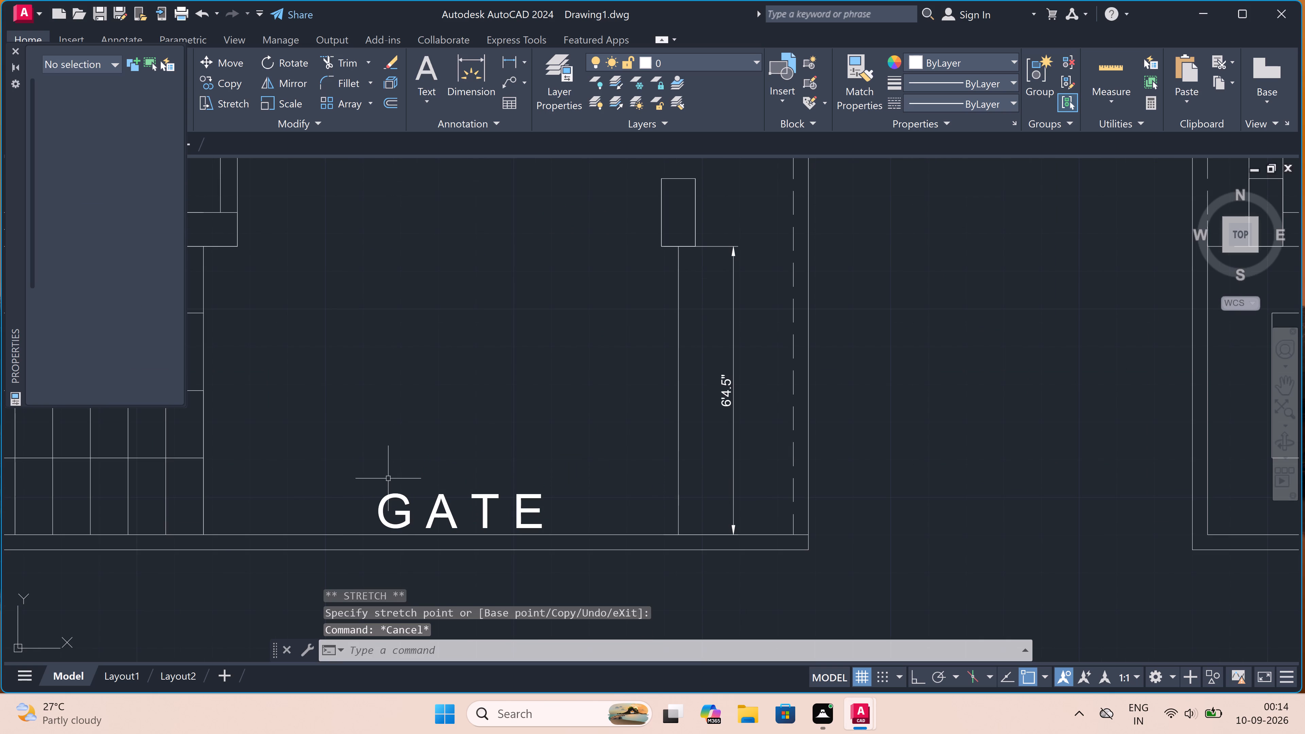
Draw a small rectangular gate post on the front boundary's inner line, between the stairs and the G A T E label.
text(REC)
key(space)
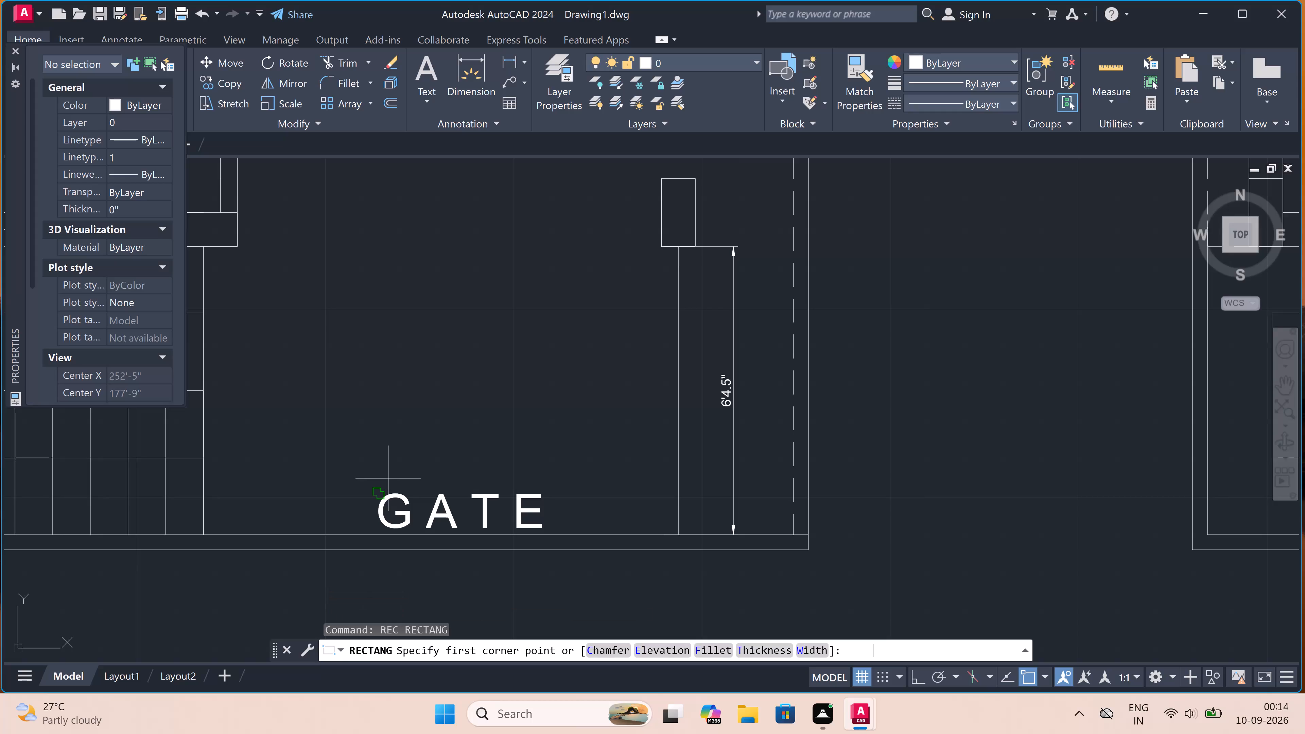
scroll(388, 478, down, 2)
scroll(365, 487, up, 3)
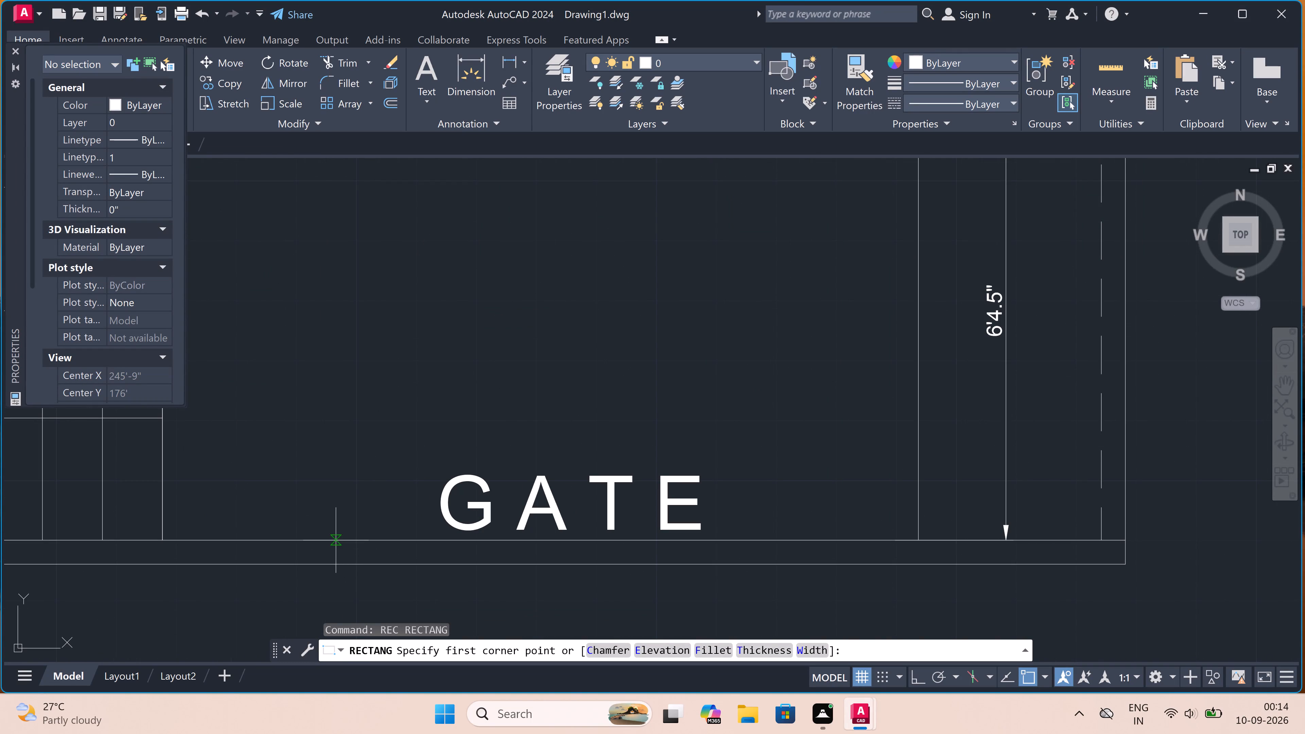
click(336, 540)
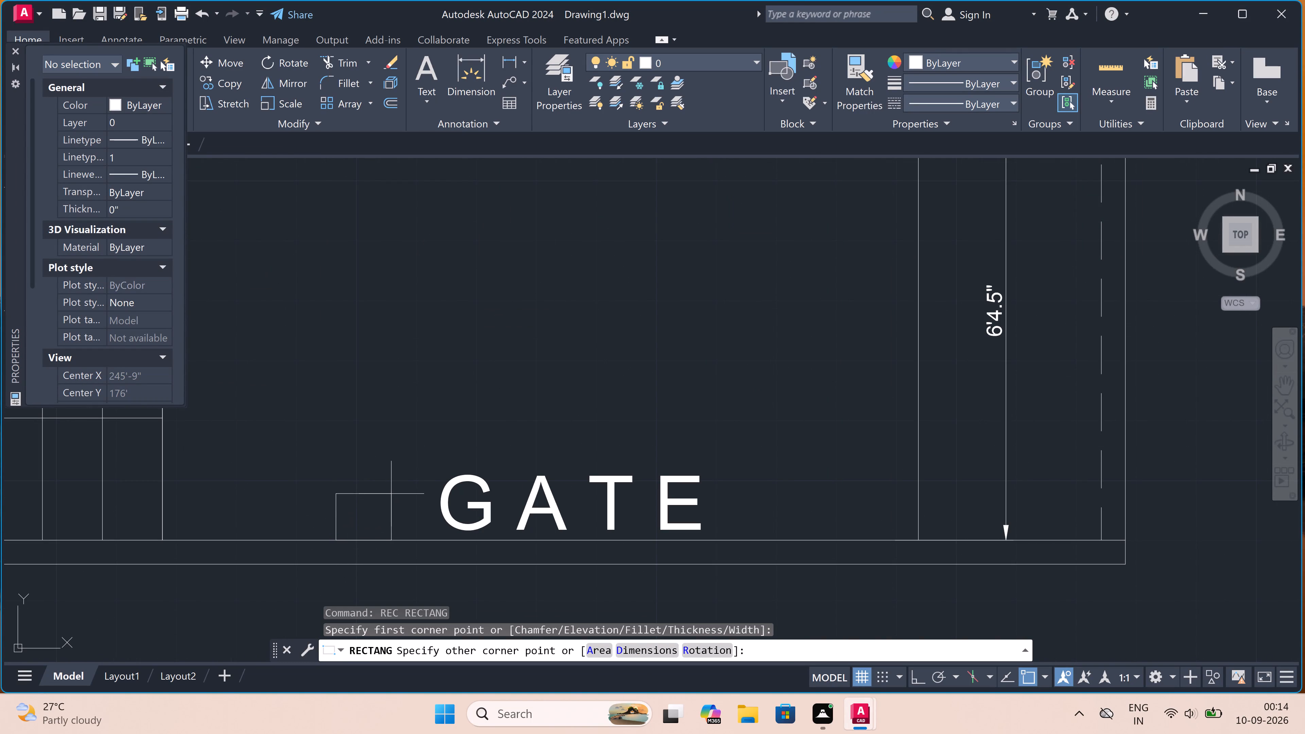
click(391, 493)
Copy the gate post rectangle about 6'-3" horizontally to the far side of the G A T E label, with Ortho on.
click(380, 492)
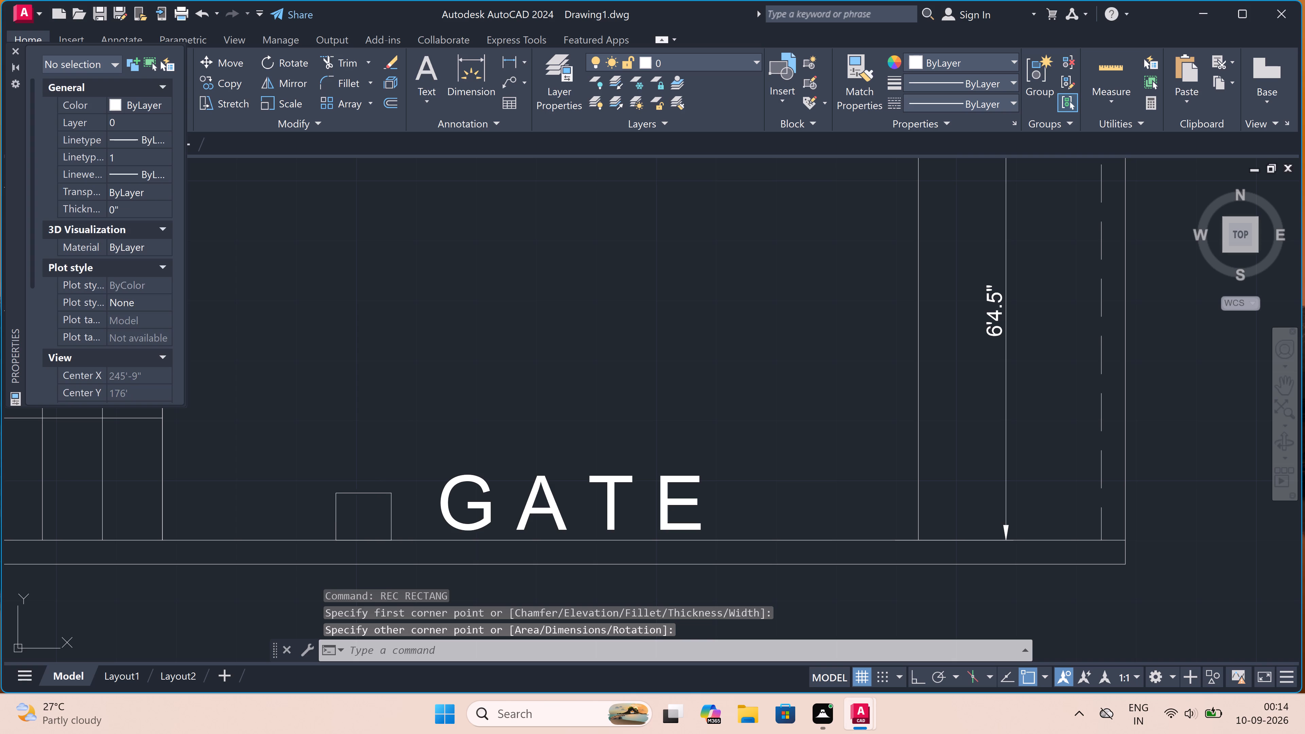
click(236, 76)
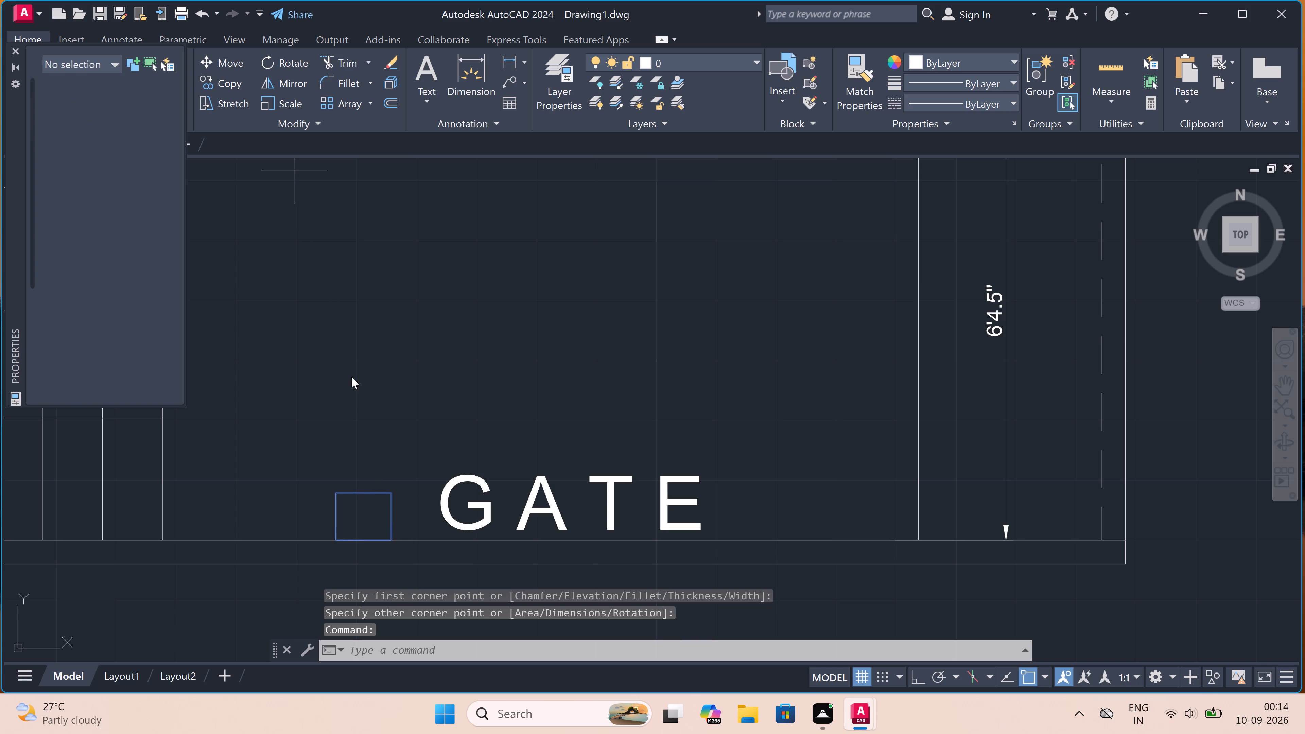
click(388, 491)
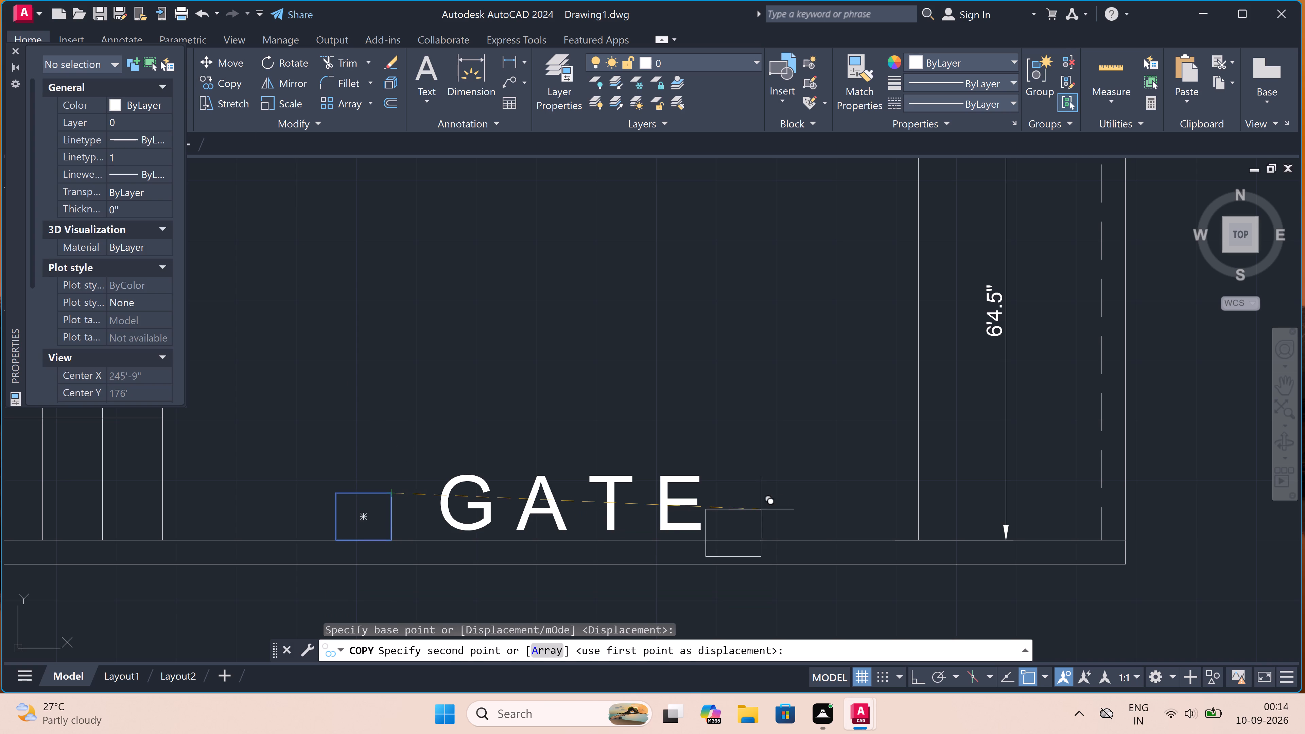
key(F8)
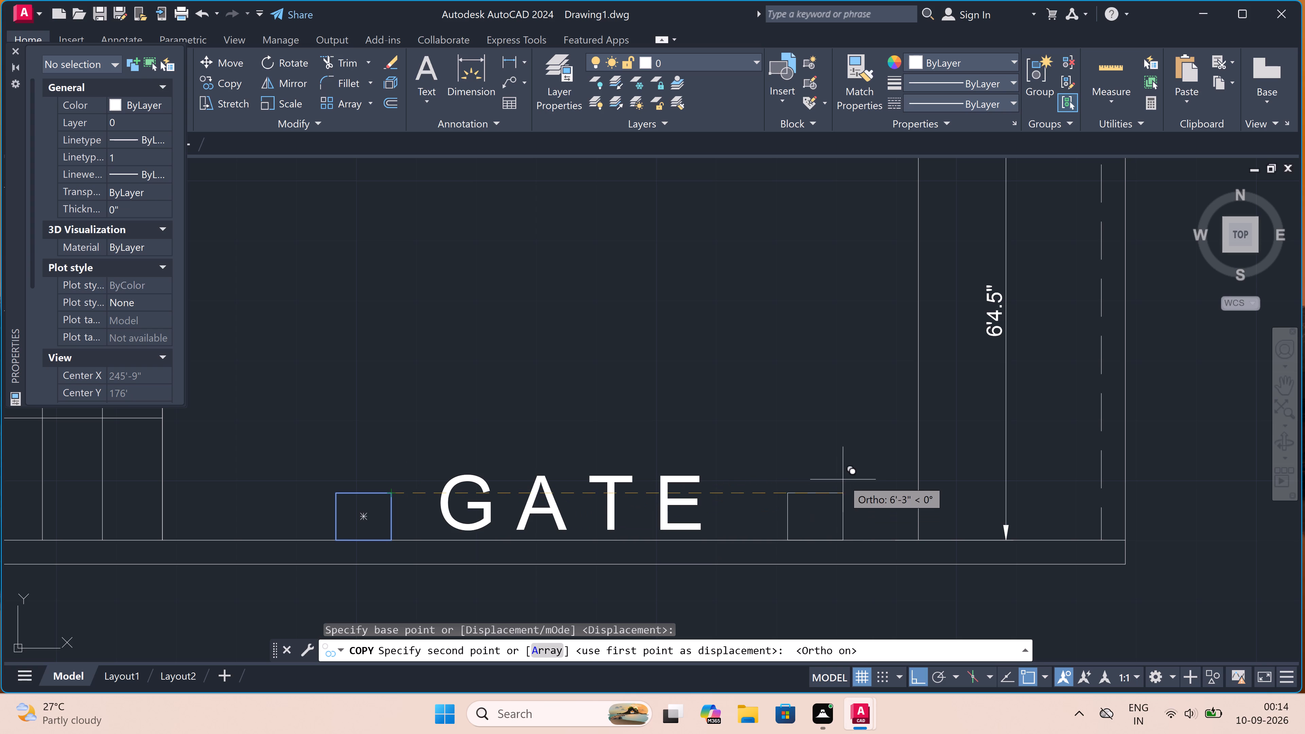
click(843, 480)
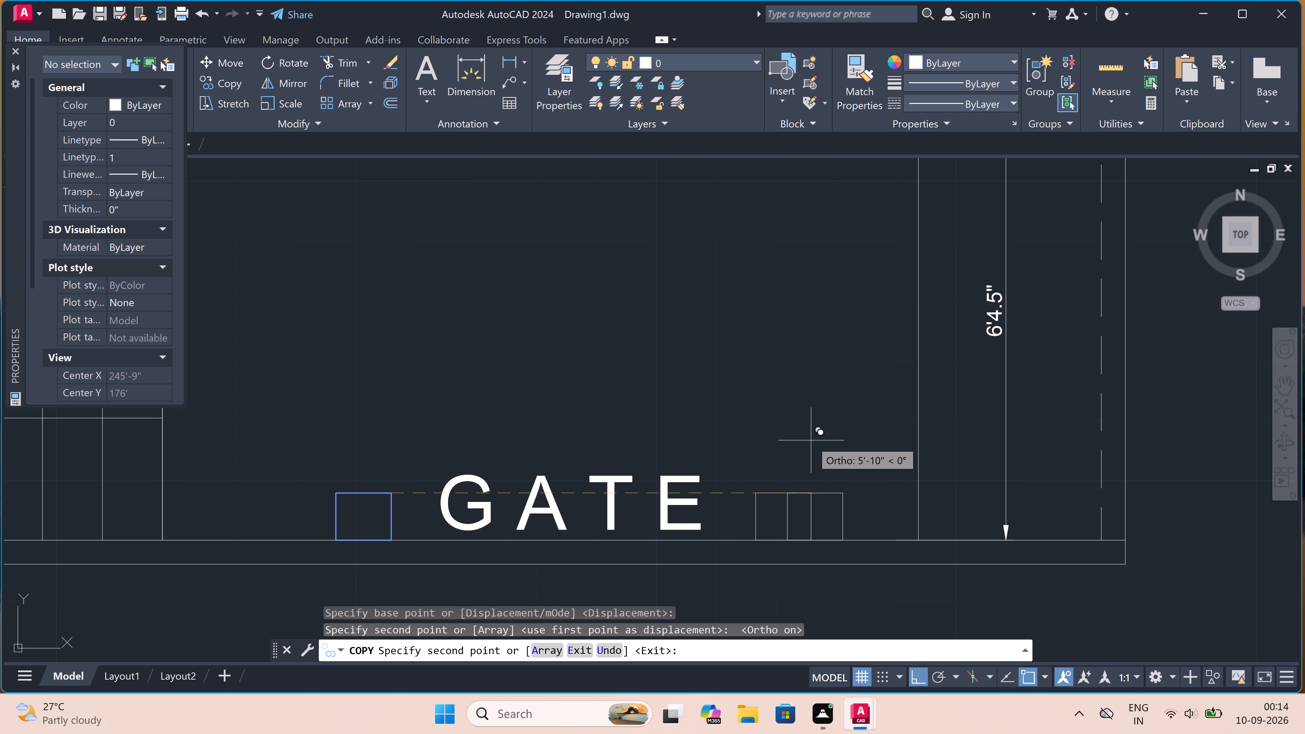
key(Escape)
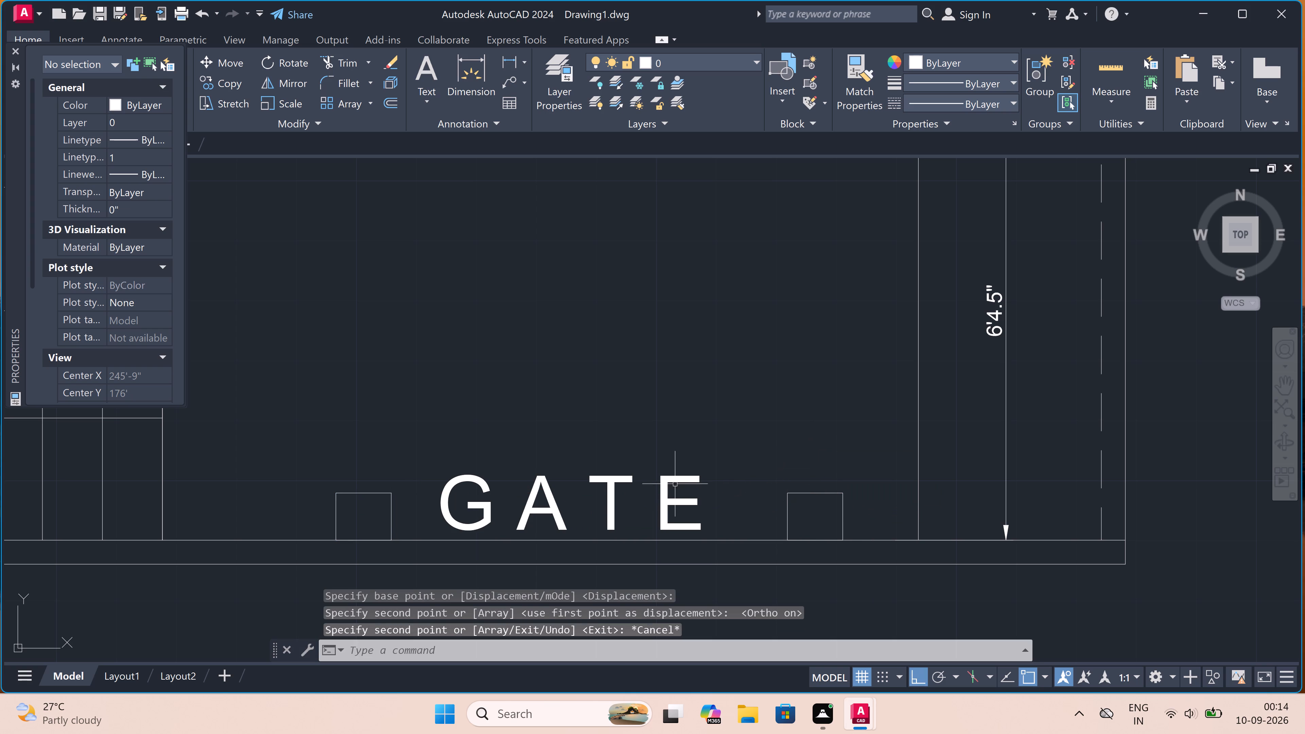
Set the text height of the G A T E label to 7".
click(675, 475)
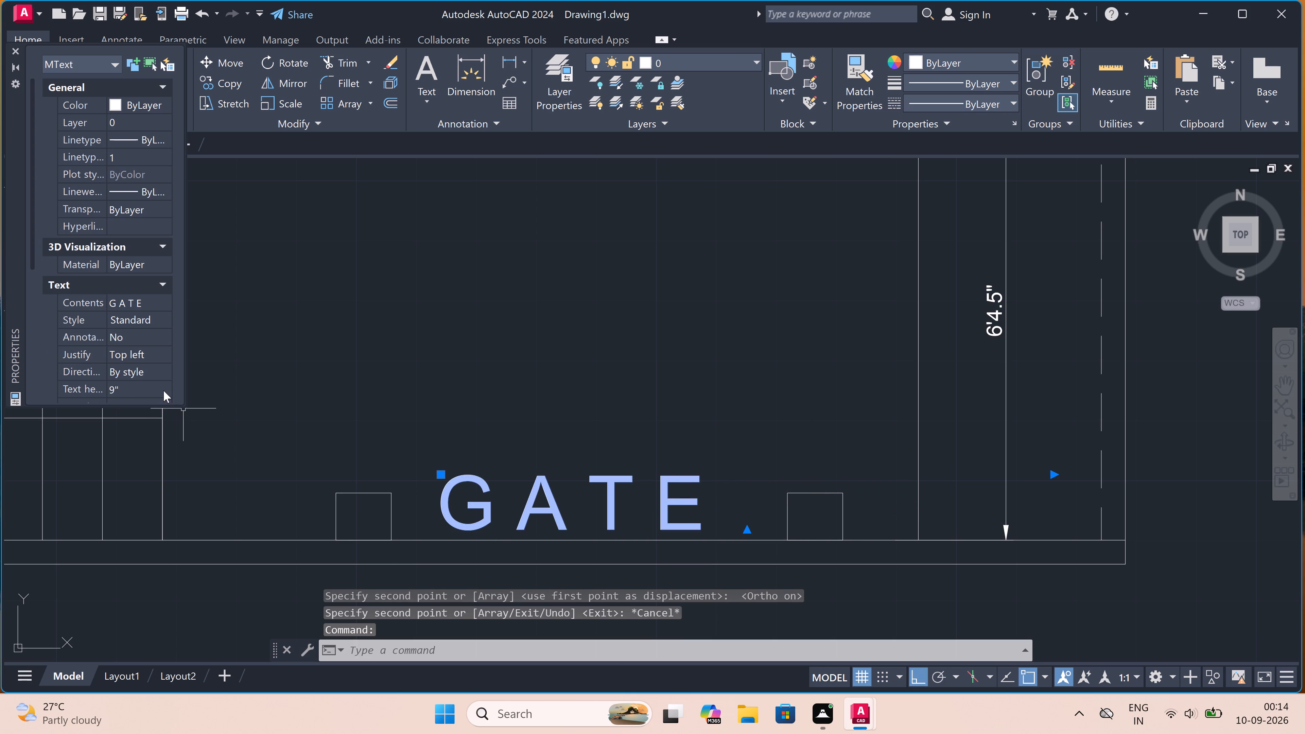
click(162, 389)
key(BackSpace)
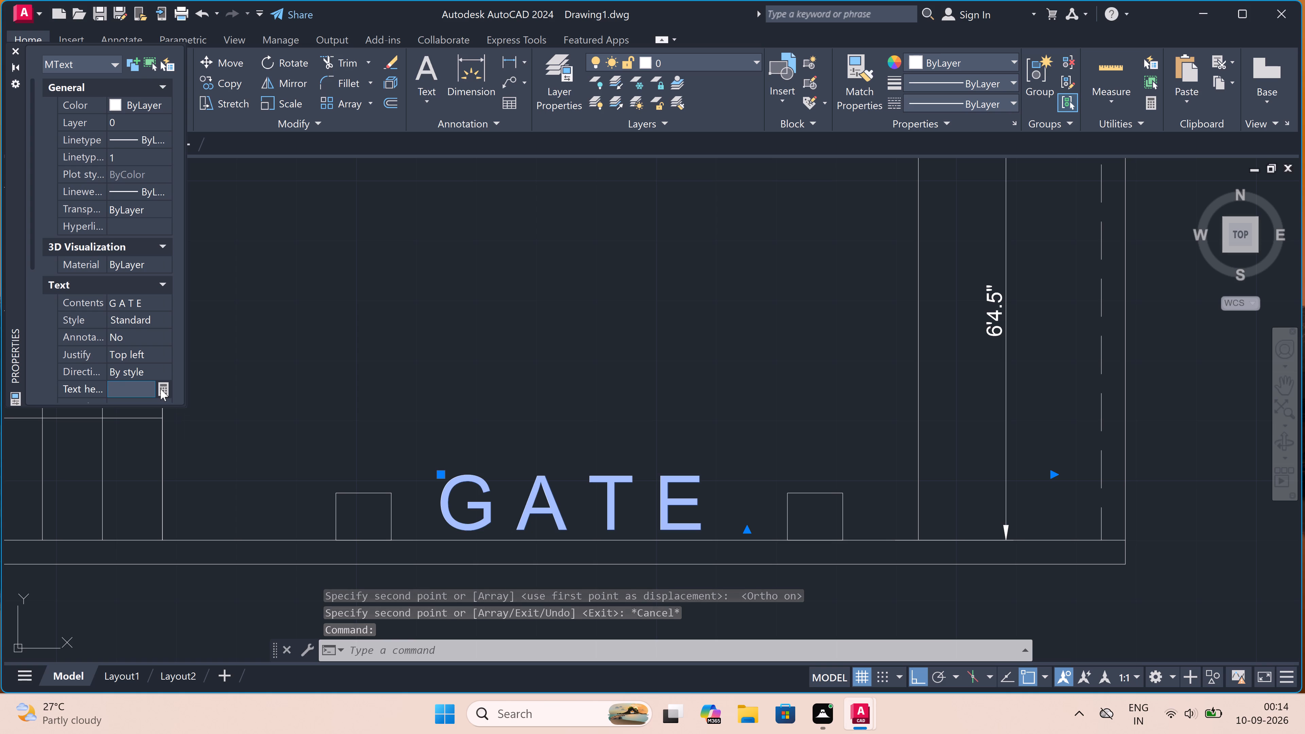
key(7)
key(shift+quotedbl)
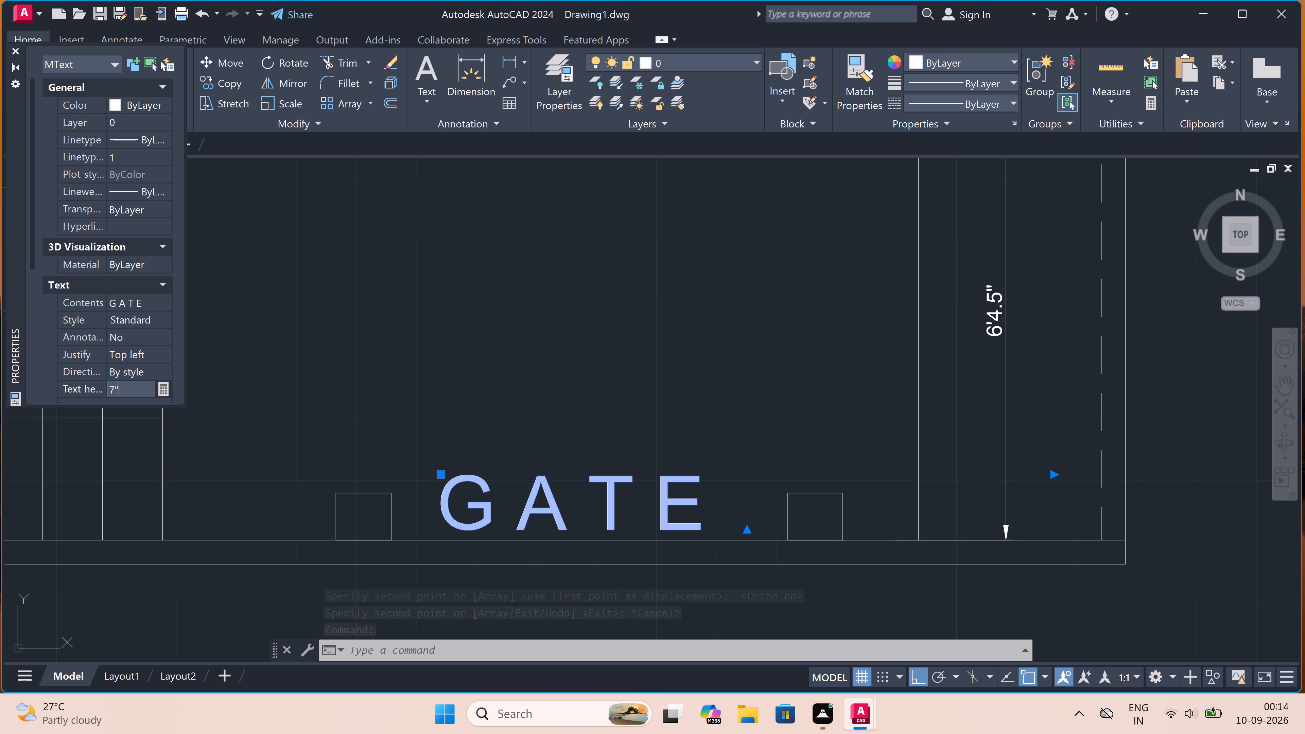
click(389, 335)
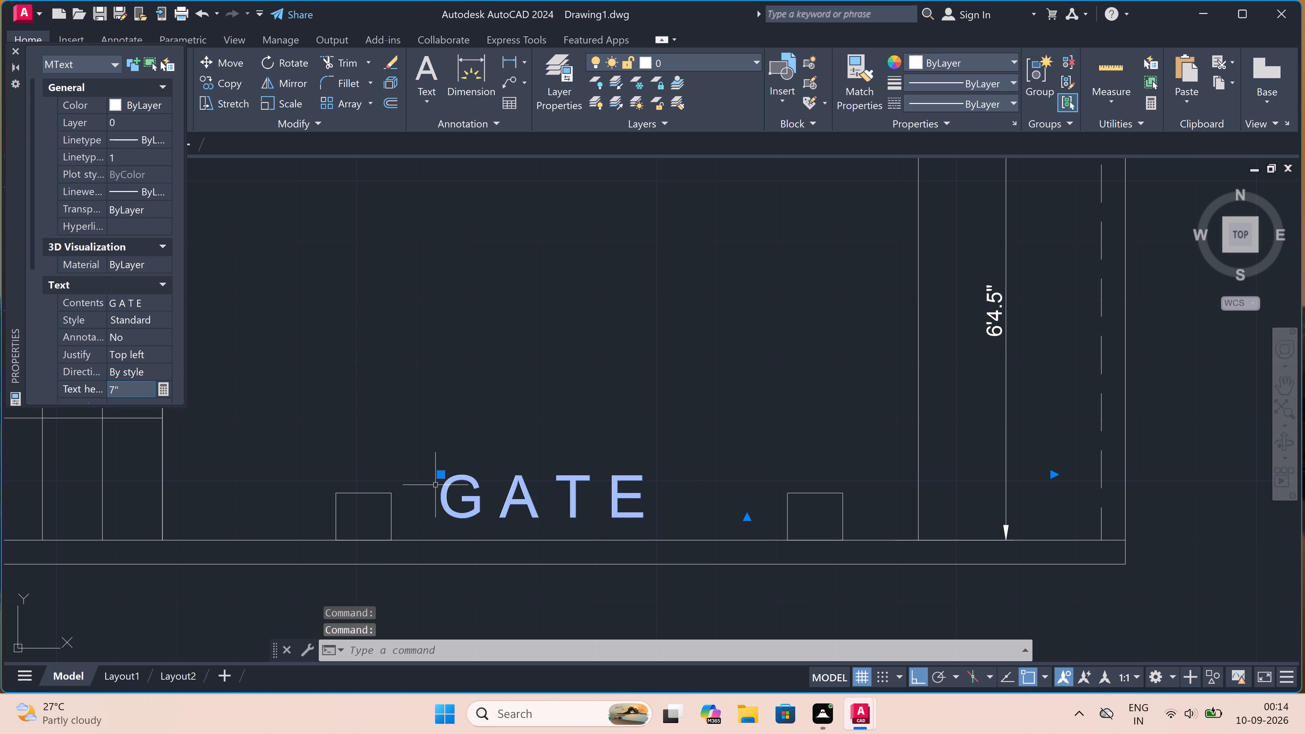
Move the G A T E label, with Ortho off, onto the front boundary's inner line between the two gate posts.
click(443, 472)
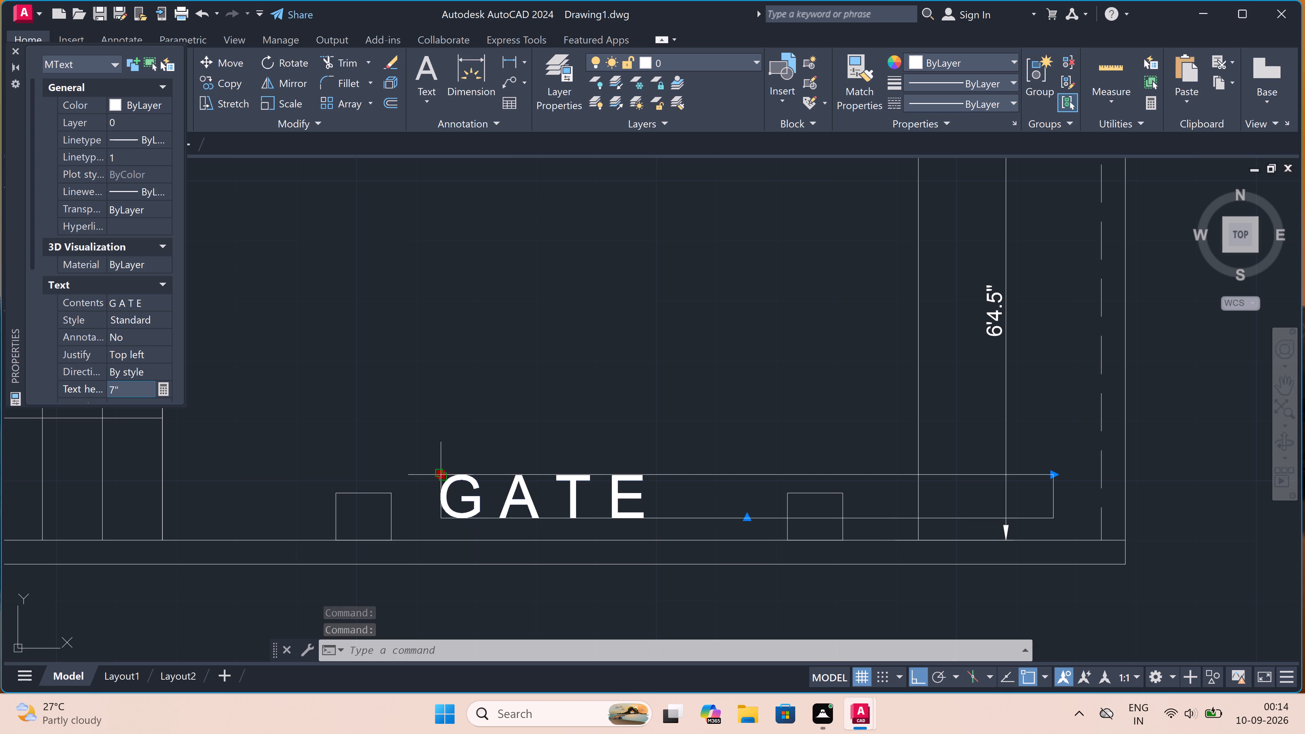
scroll(461, 498, up, 3)
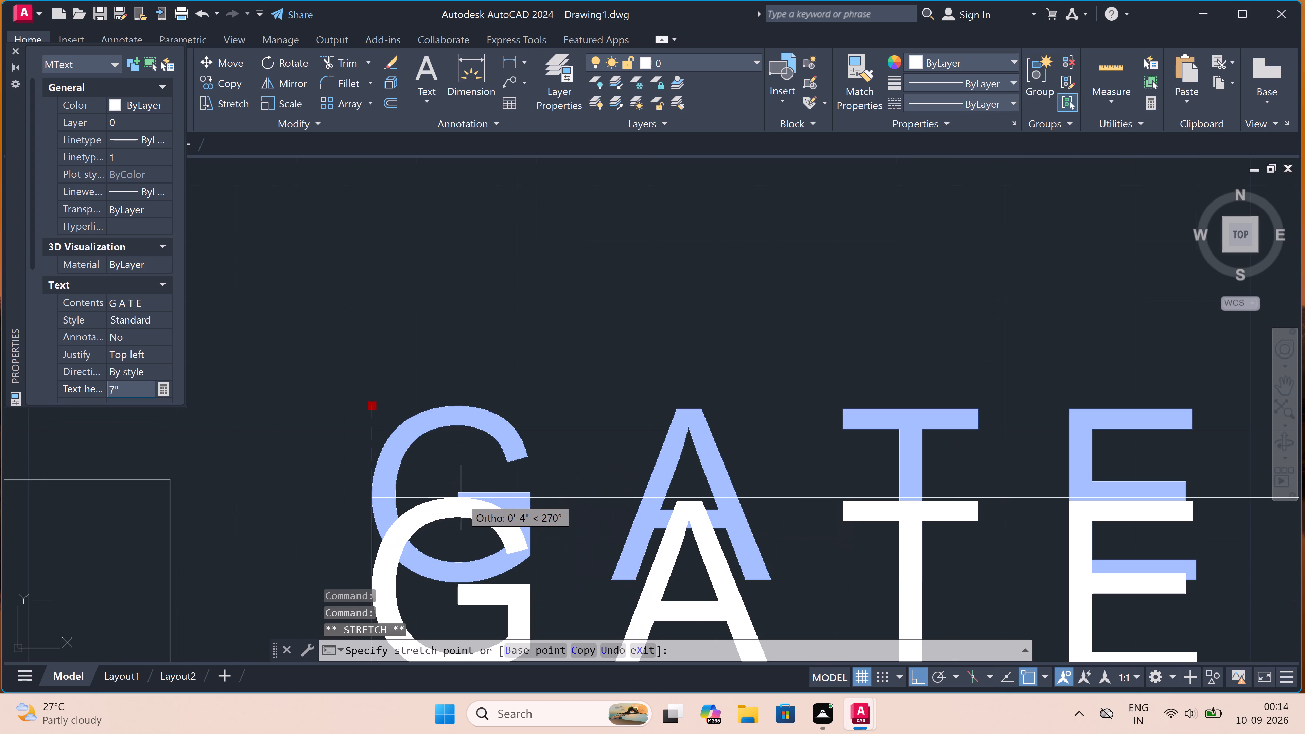
scroll(462, 497, down, 3)
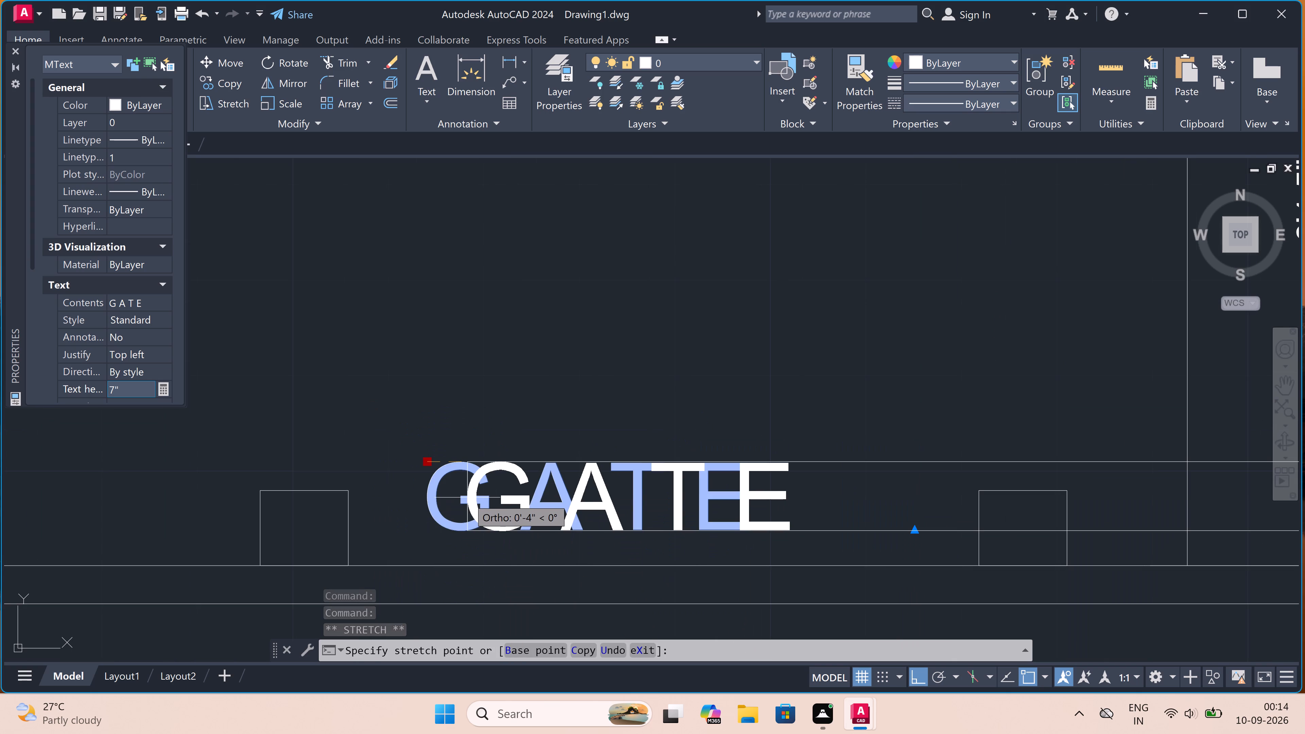
key(F8)
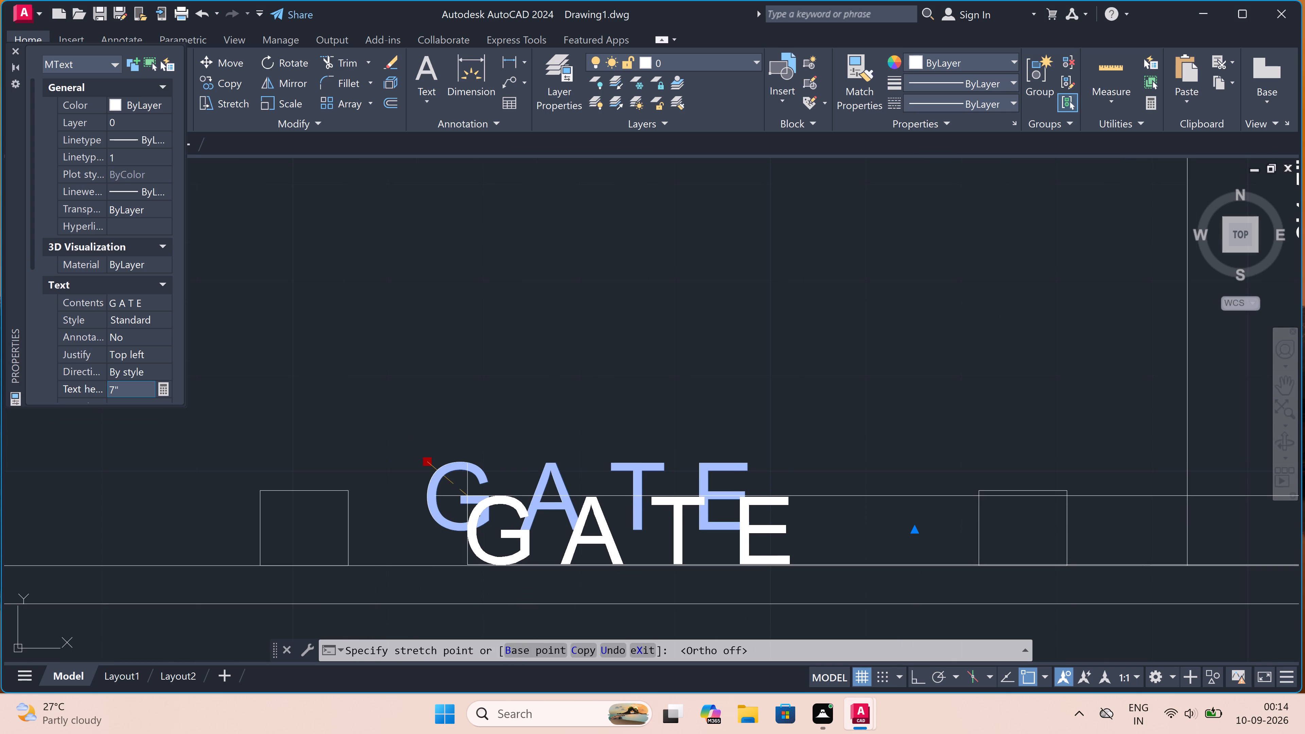
click(467, 496)
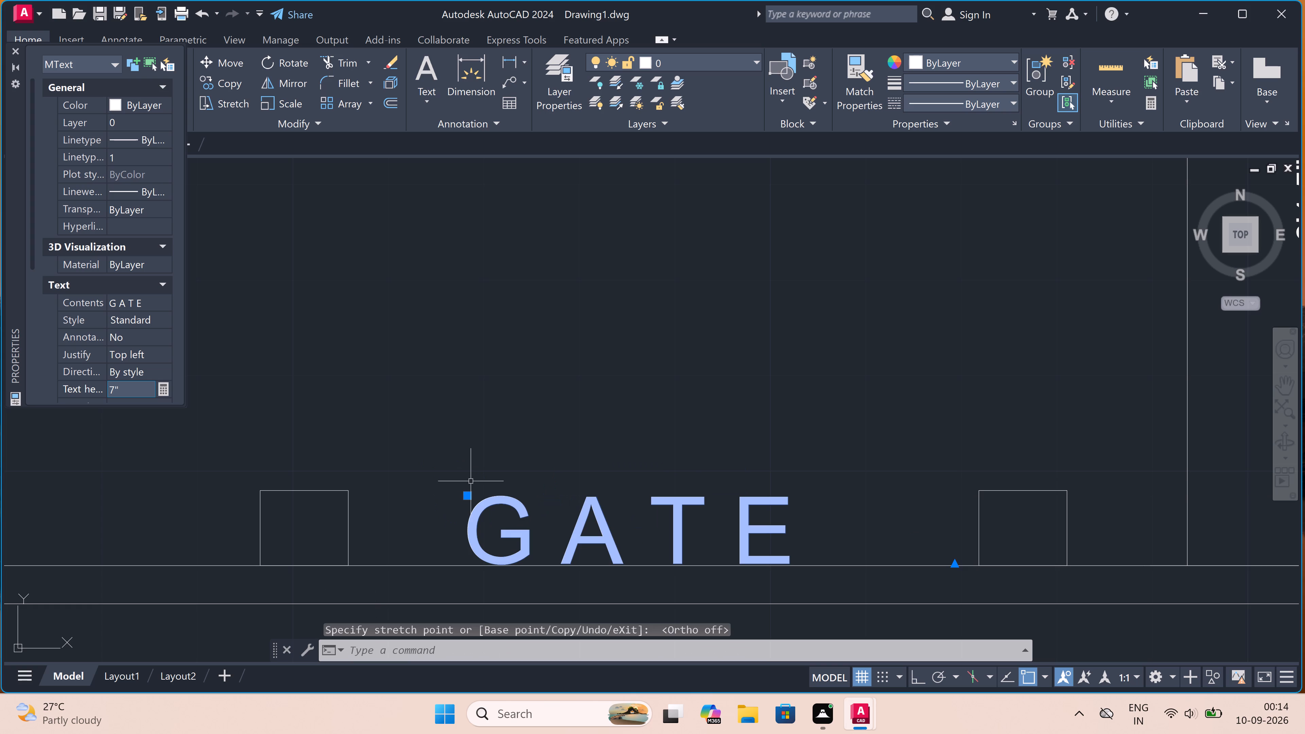
key(Escape)
Modify the ISO-25 dimension style's primary units to Engineering format with 0'-0" precision.
scroll(558, 439, down, 4)
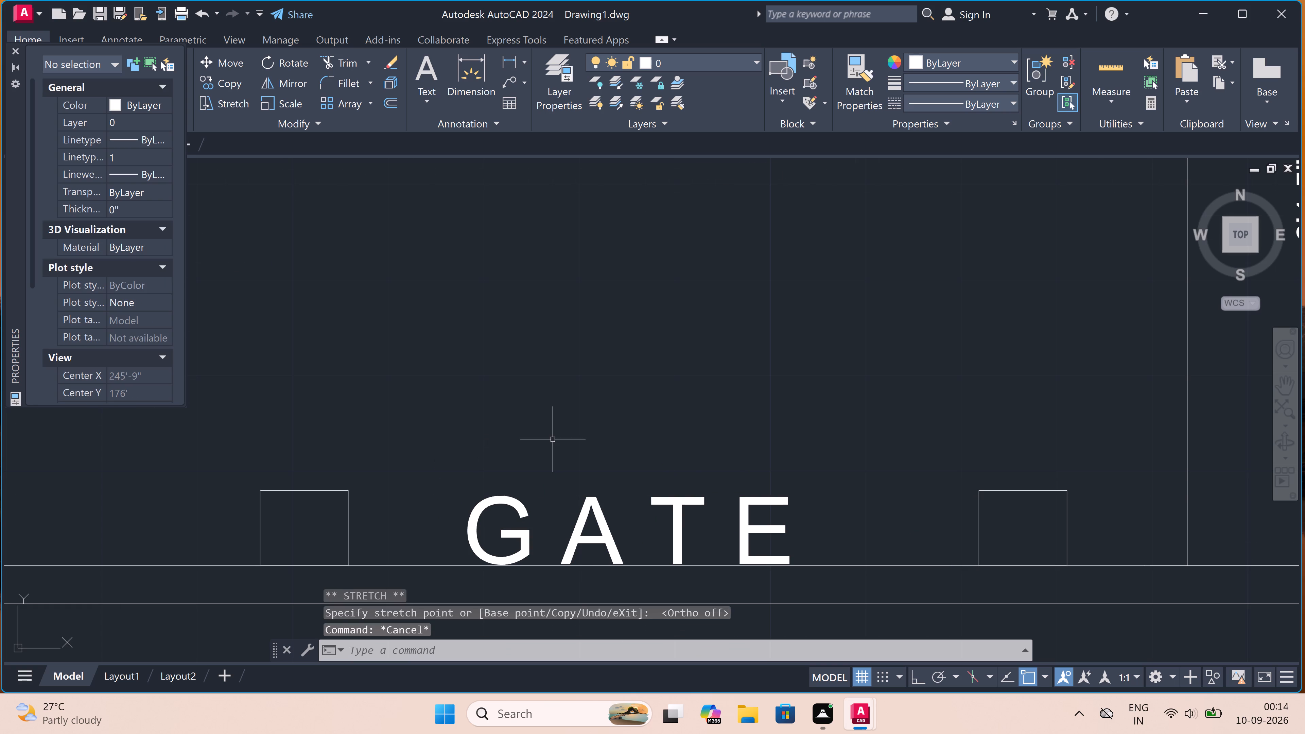
scroll(594, 426, down, 1)
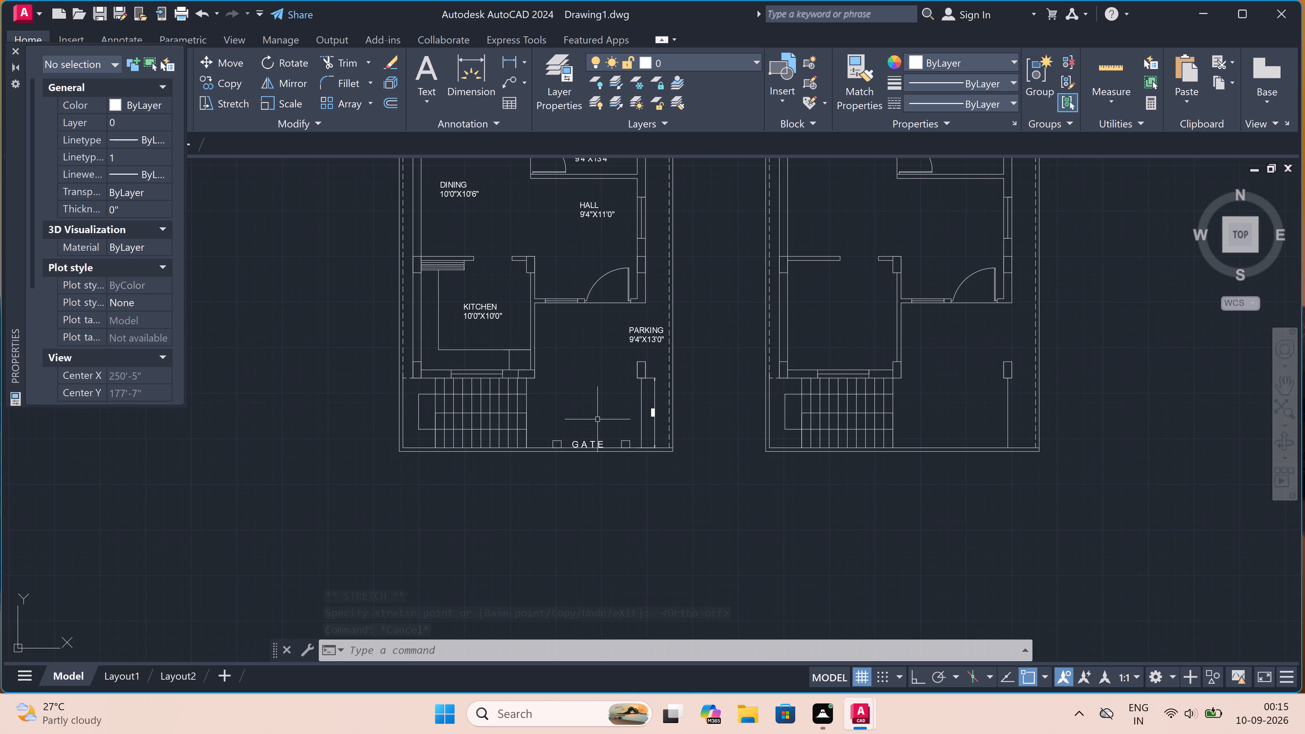
scroll(599, 418, down, 2)
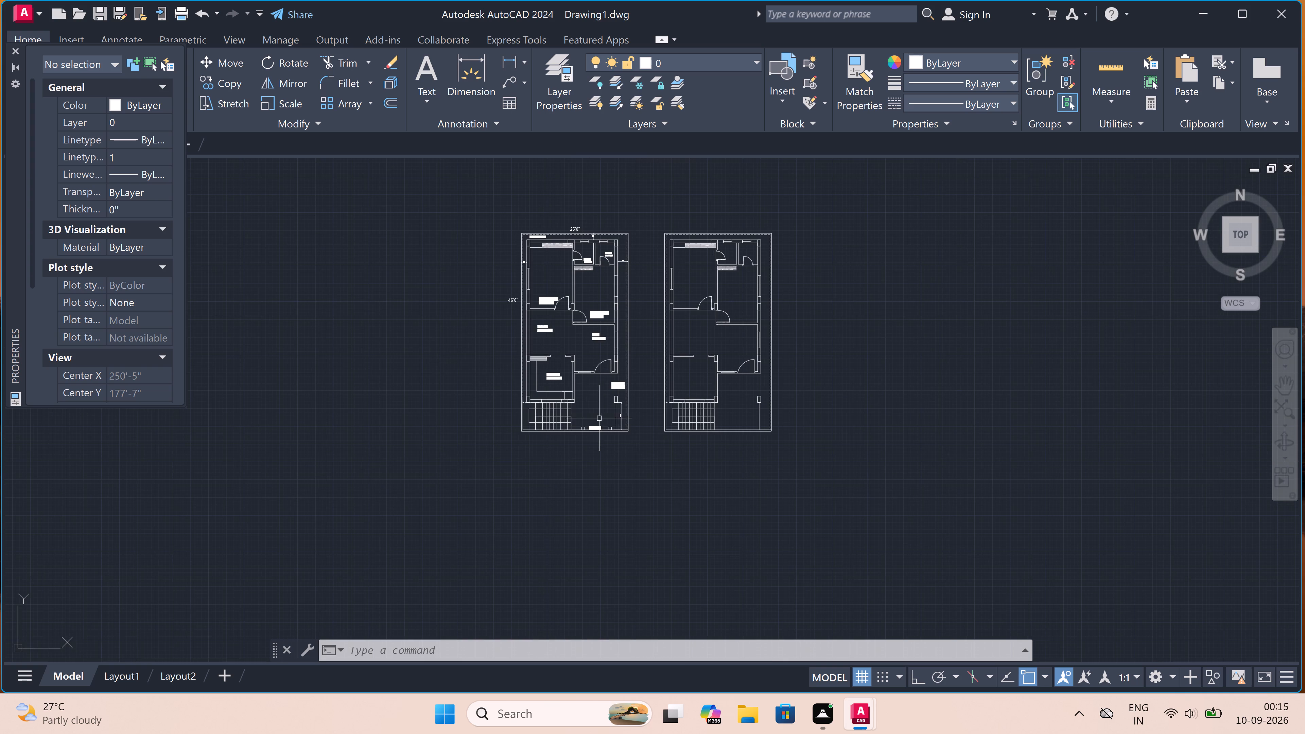
scroll(617, 285, up, 3)
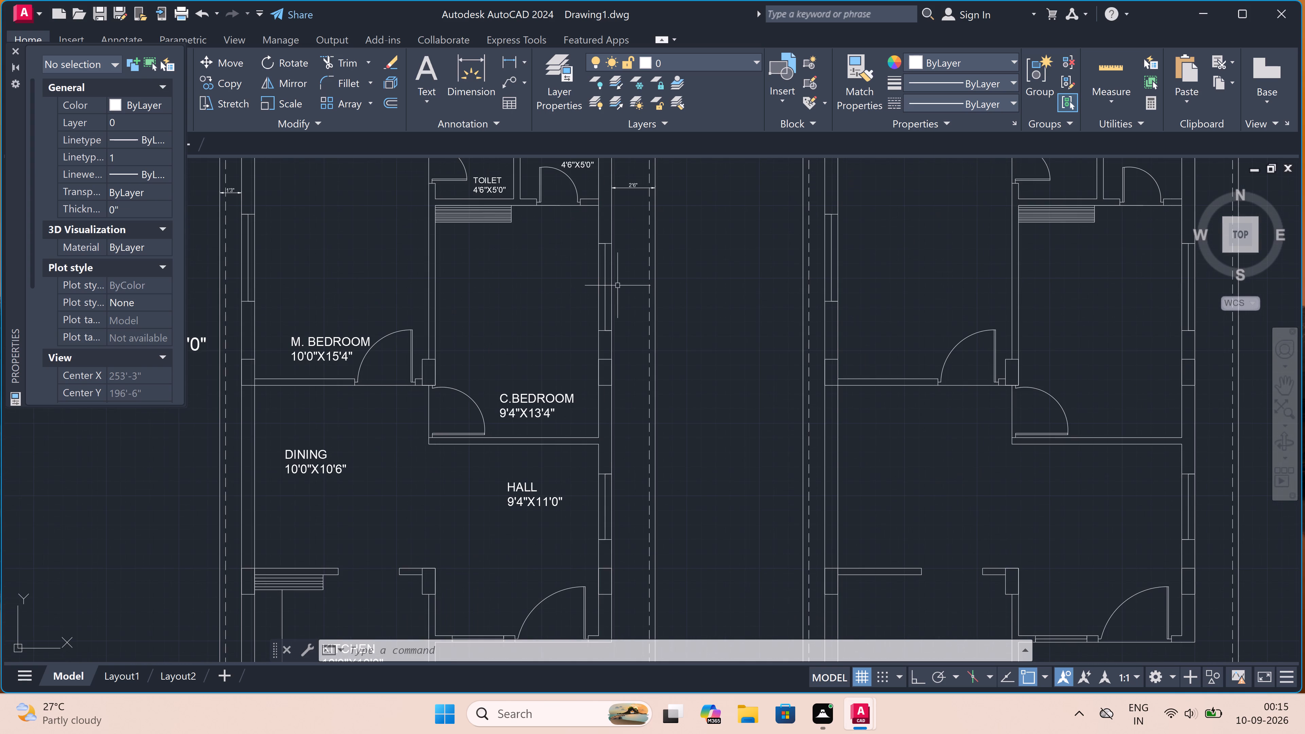
scroll(617, 287, down, 2)
scroll(605, 230, up, 2)
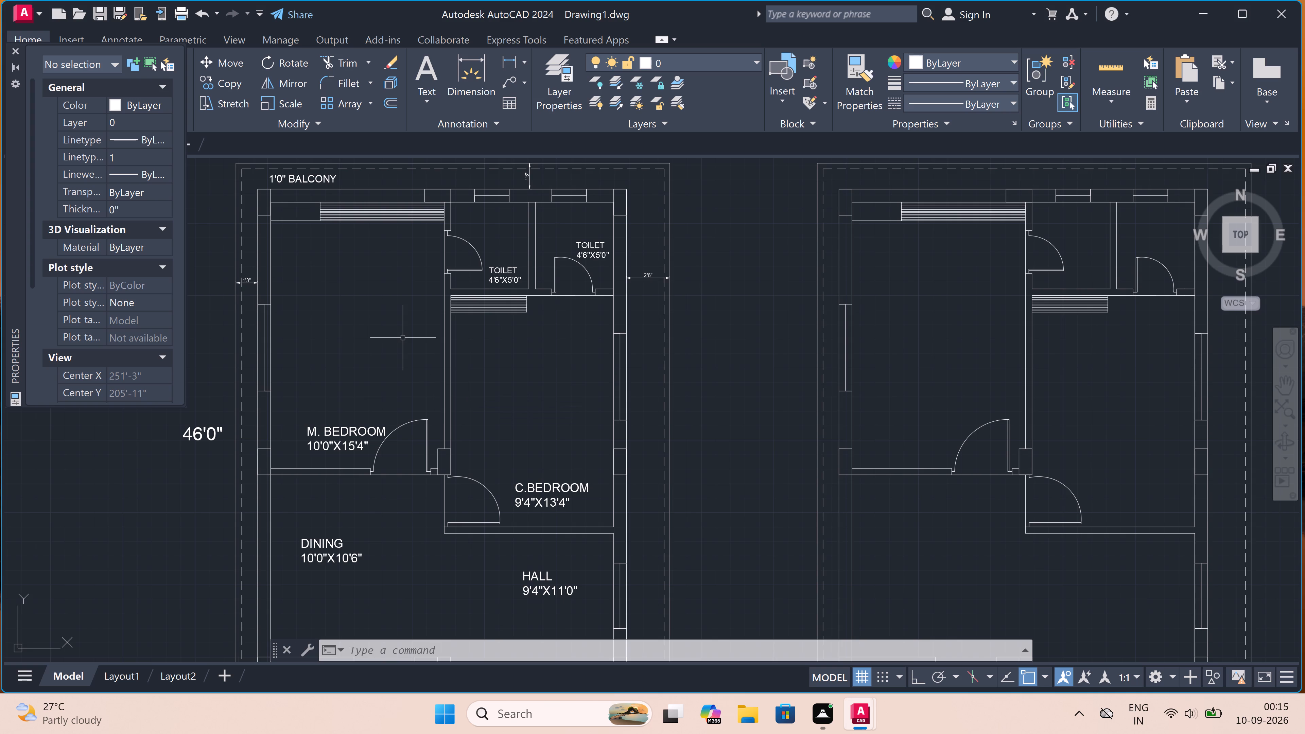
text(DIM)
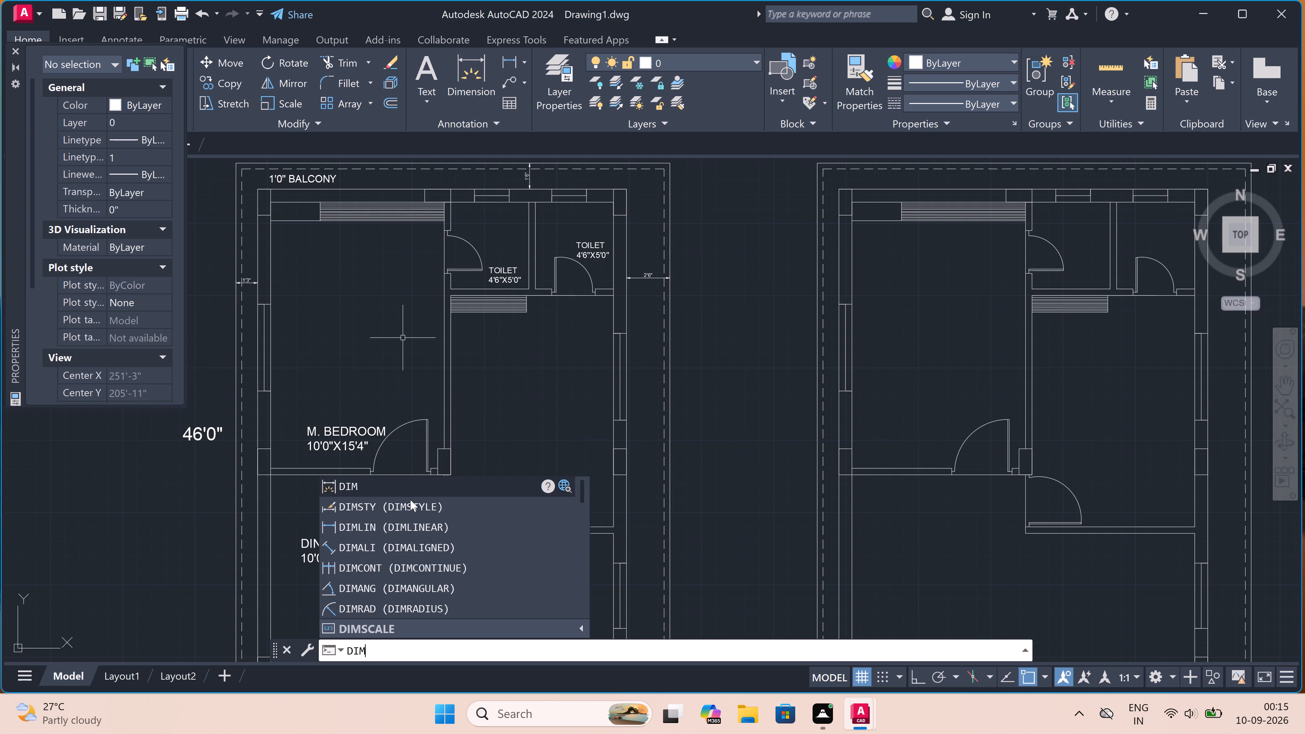
double_click(405, 507)
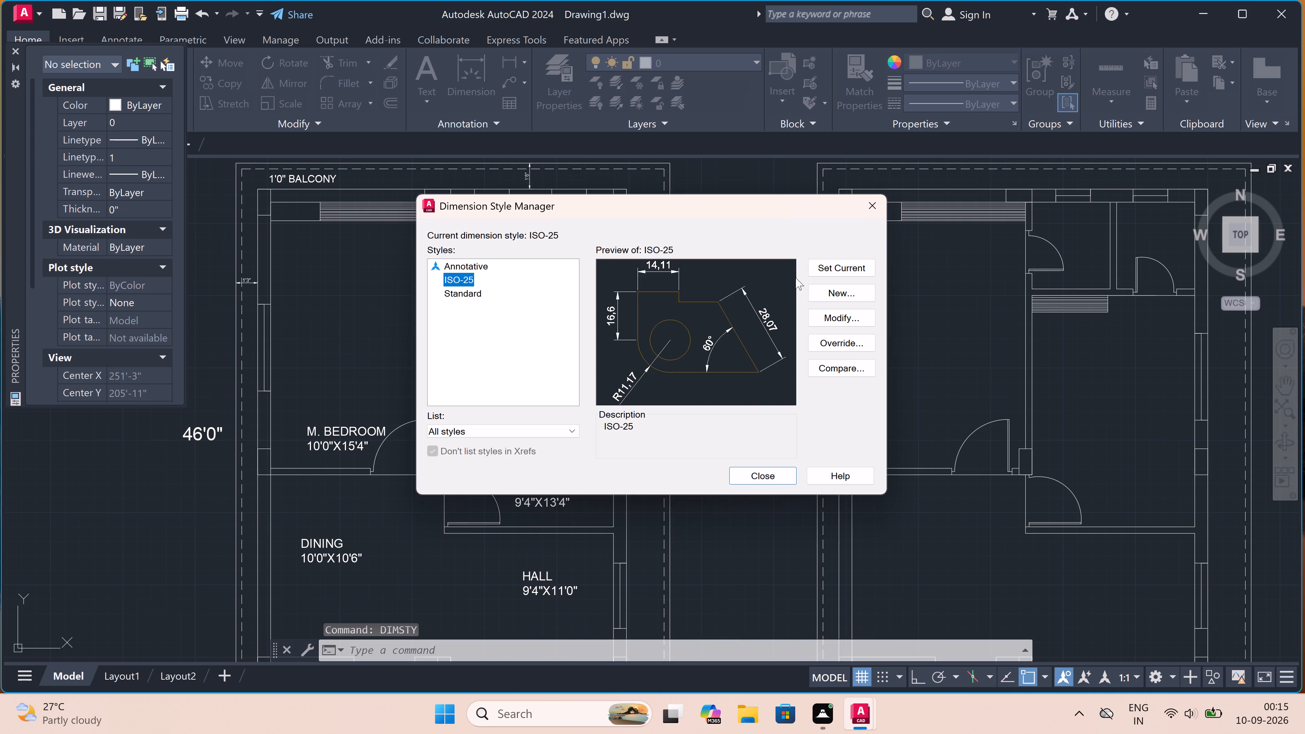
click(832, 315)
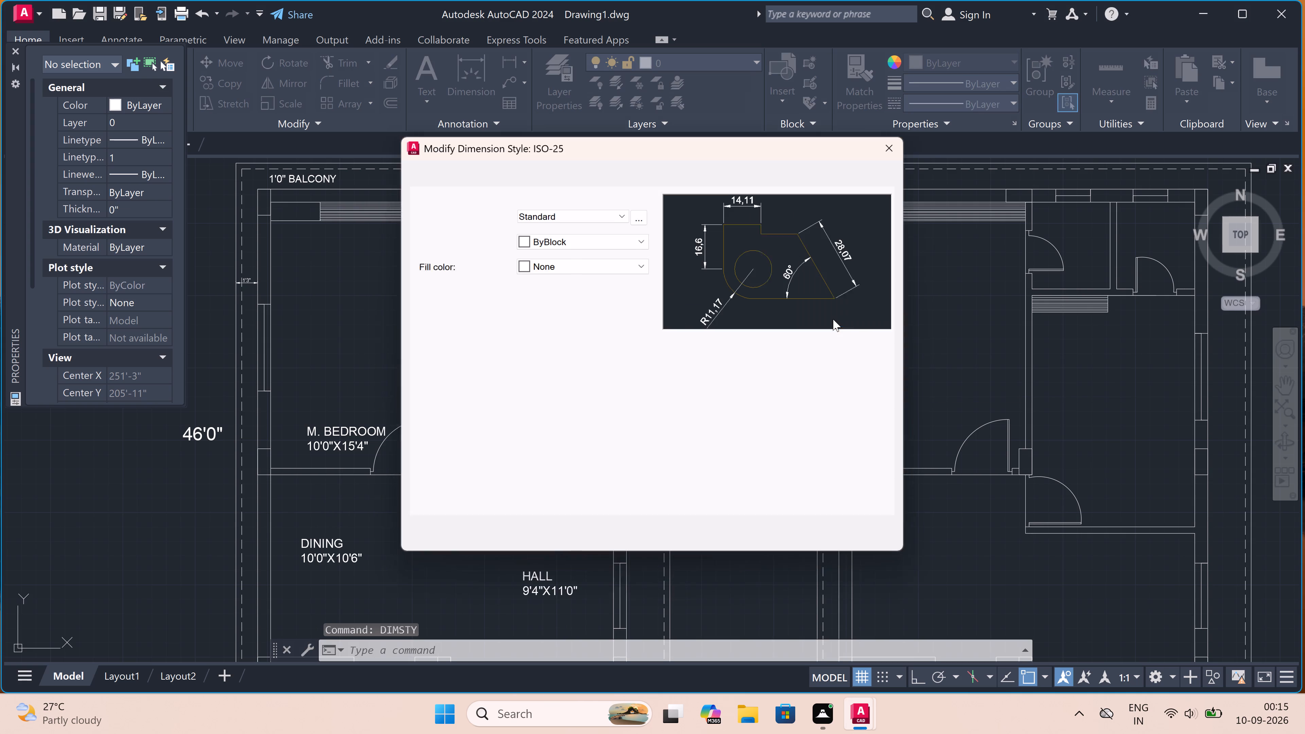
click(604, 172)
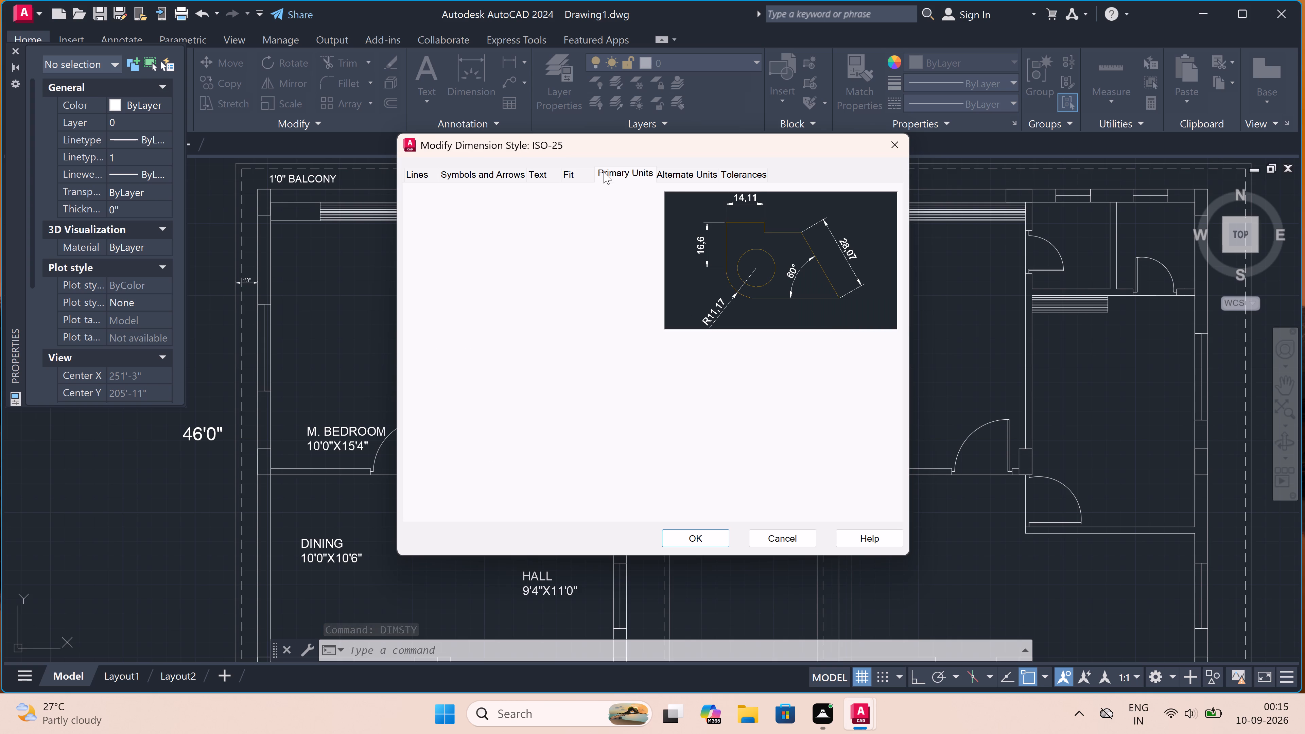
click(562, 206)
click(555, 241)
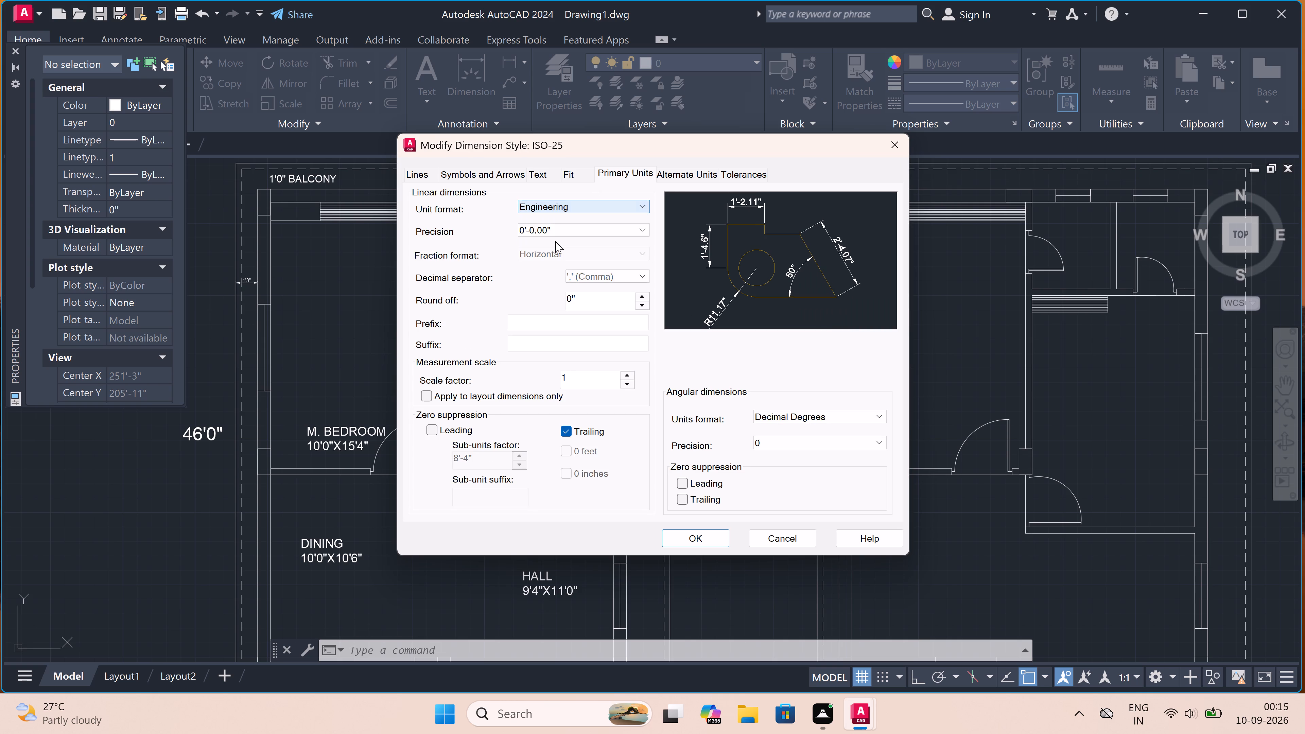
click(550, 233)
click(548, 239)
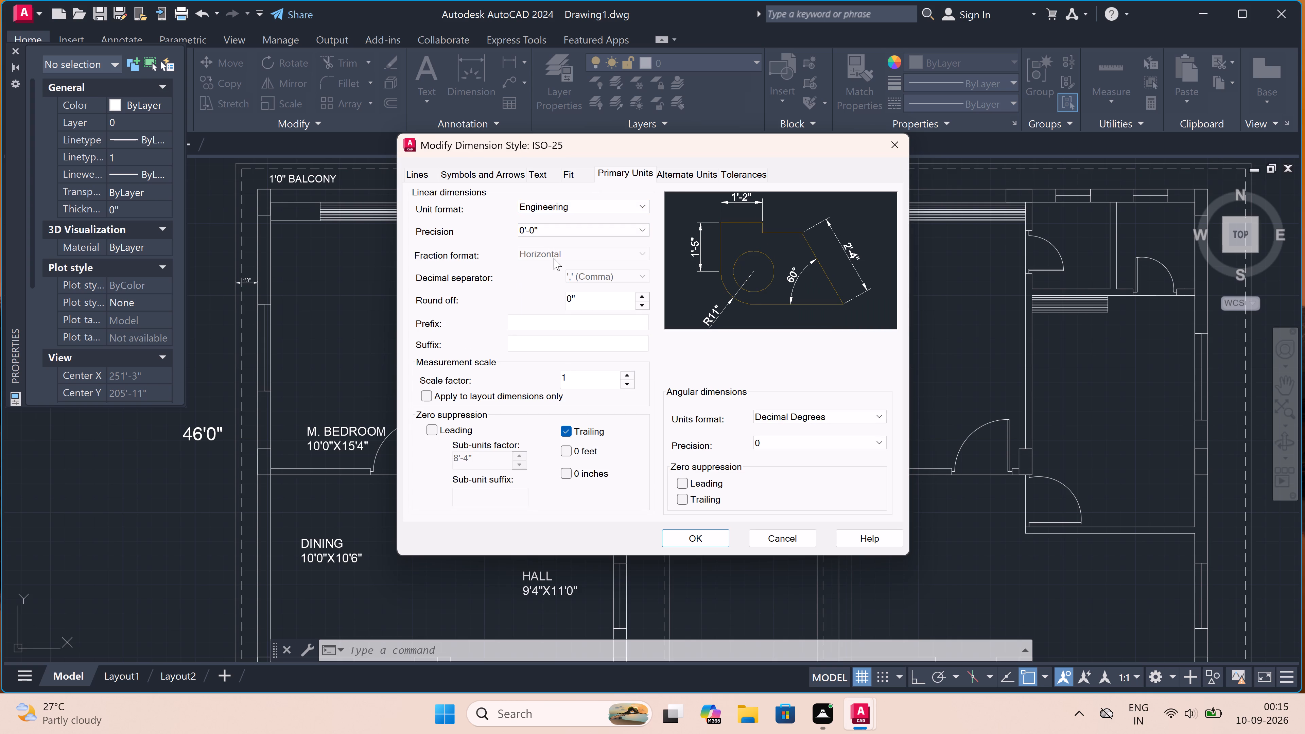
Set the ISO-25 dimension text height to 6", make the style current and close the Dimension Style Manager.
click(542, 172)
click(620, 289)
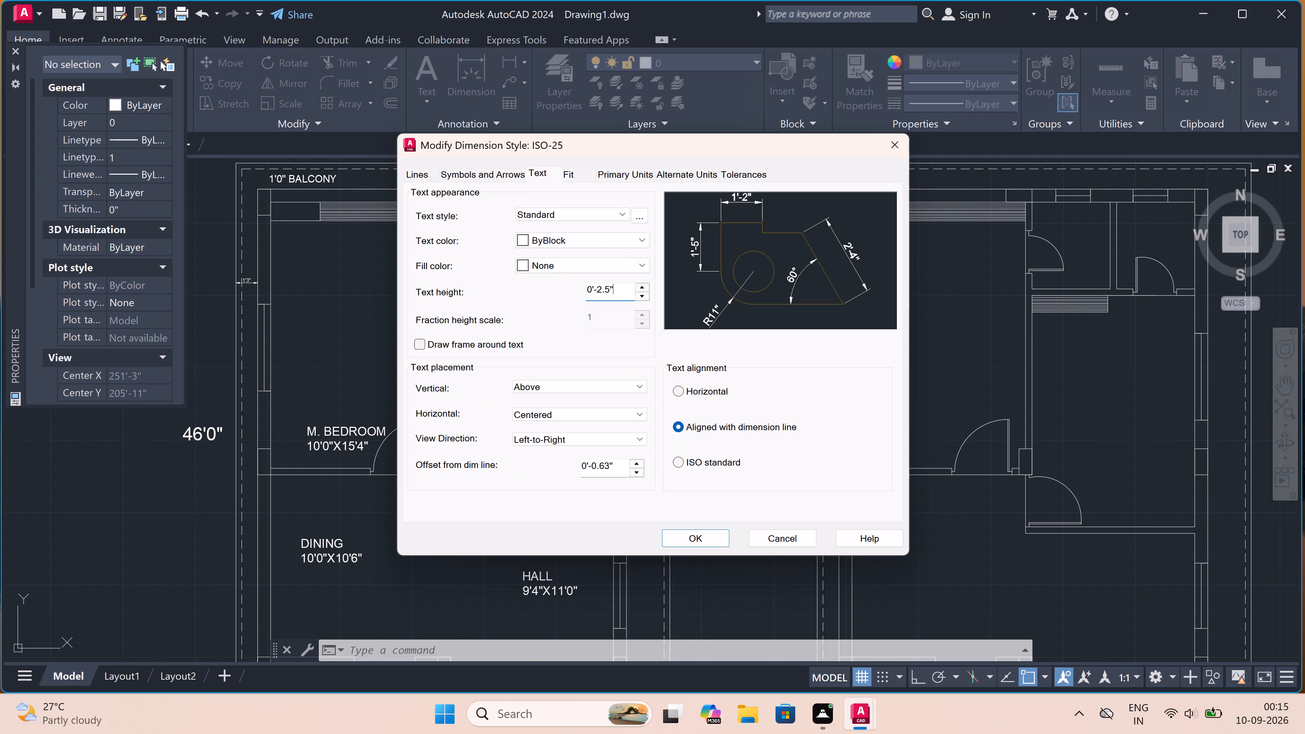
key(BackSpace)
key(BackSpace)
key(BackSpace)
key(BackSpace)
key(BackSpace)
key(BackSpace)
key(BackSpace)
key(BackSpace)
key(BackSpace)
key(BackSpace)
key(BackSpace)
key(BackSpace)
key(BackSpace)
key(BackSpace)
key(BackSpace)
text(6")
click(677, 536)
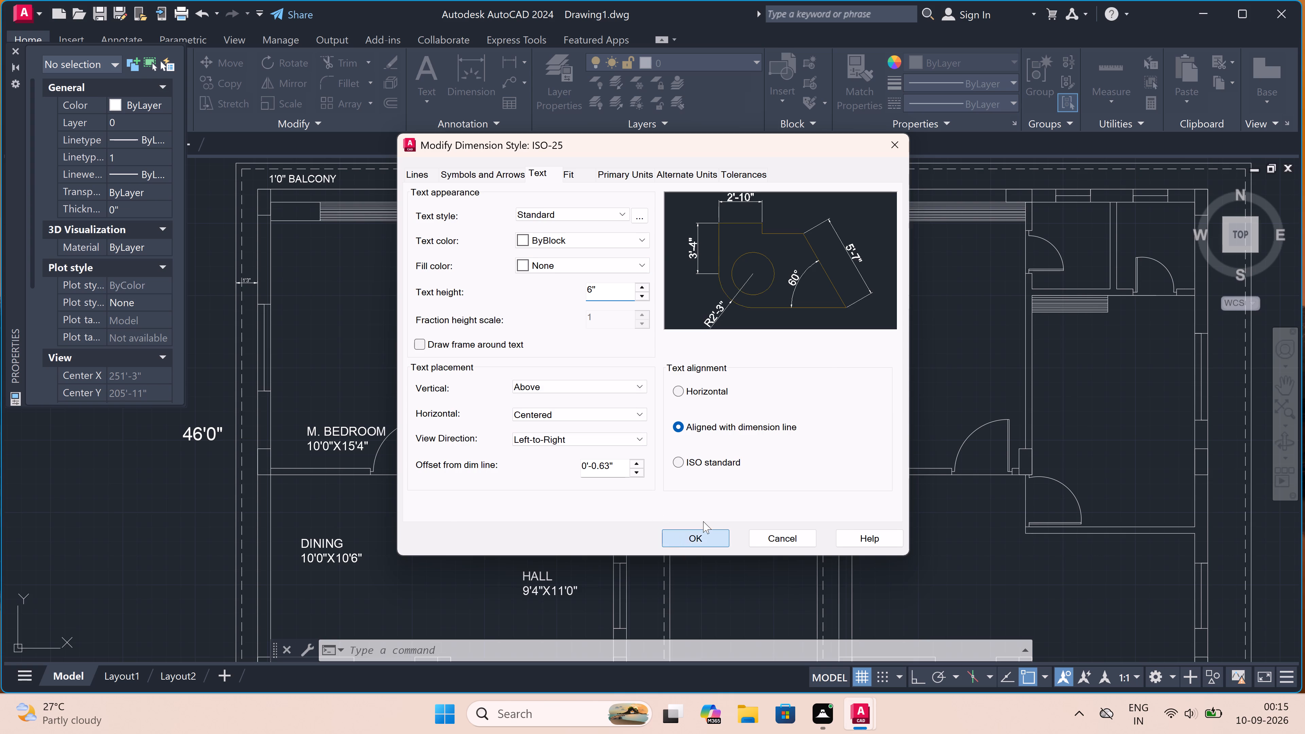
click(851, 262)
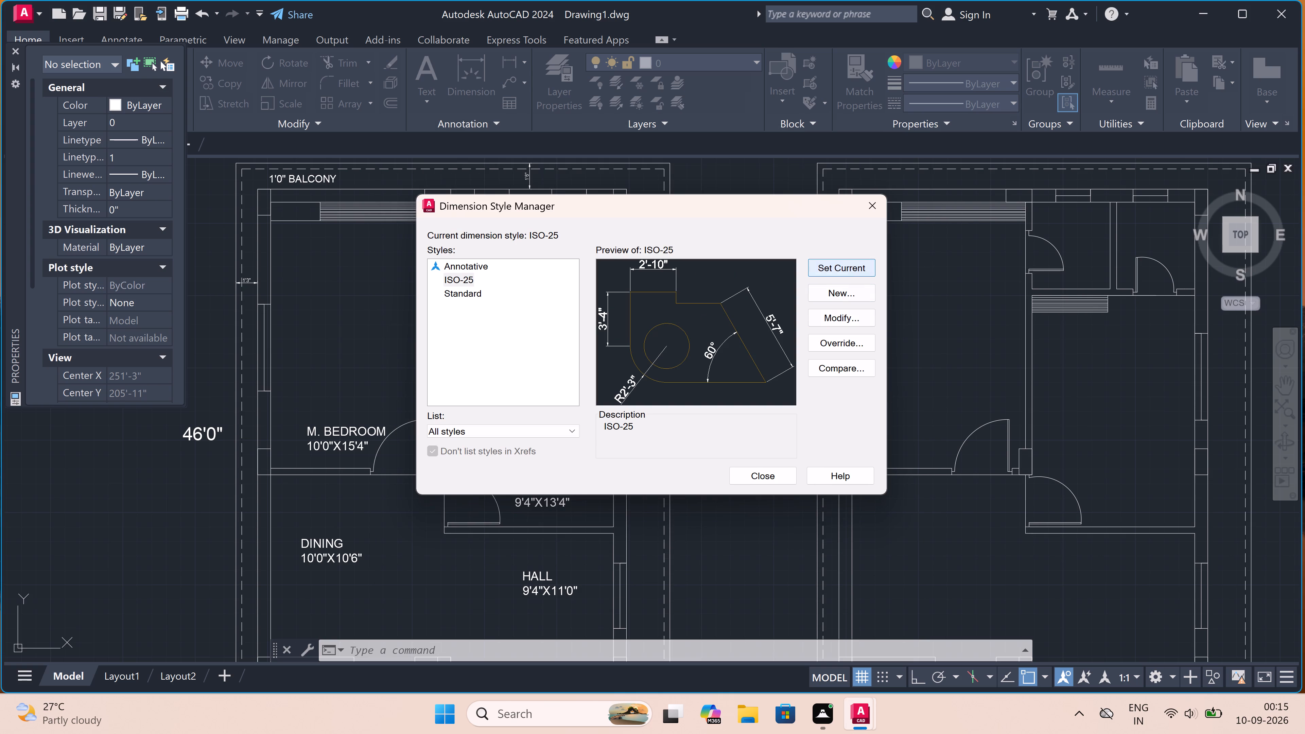
click(764, 476)
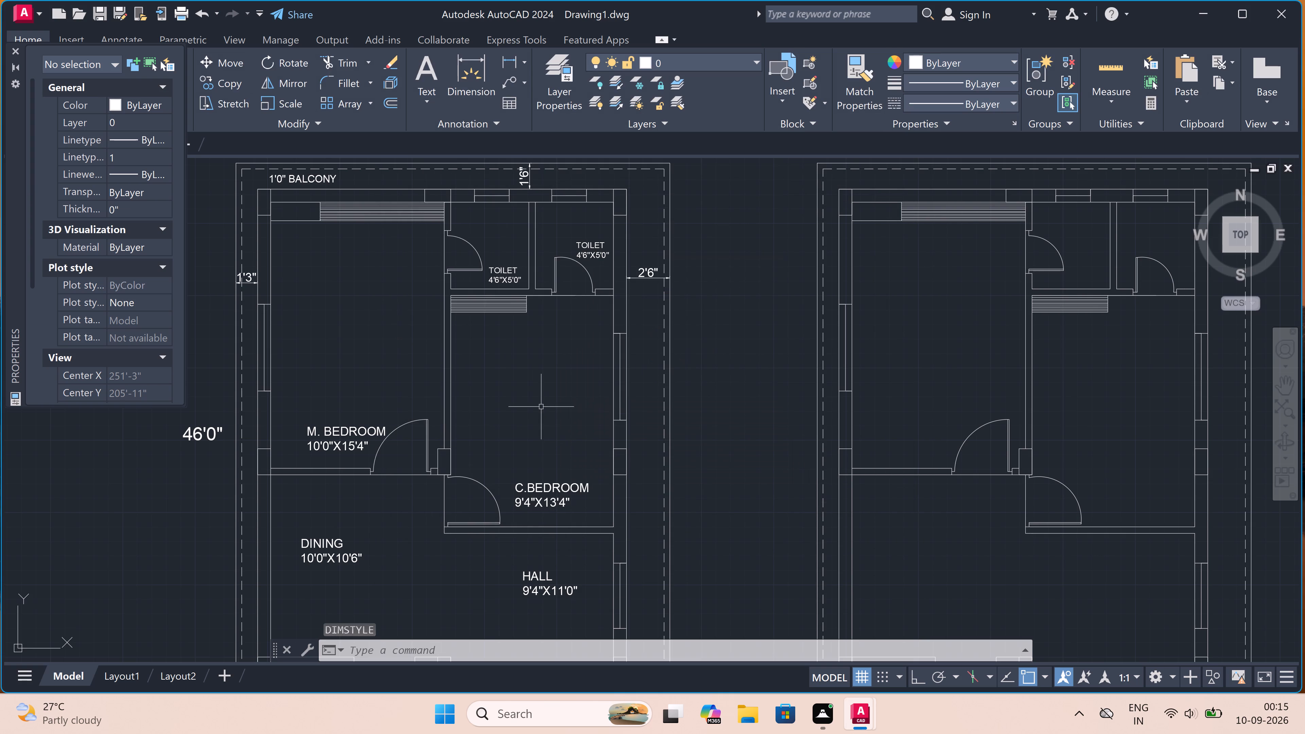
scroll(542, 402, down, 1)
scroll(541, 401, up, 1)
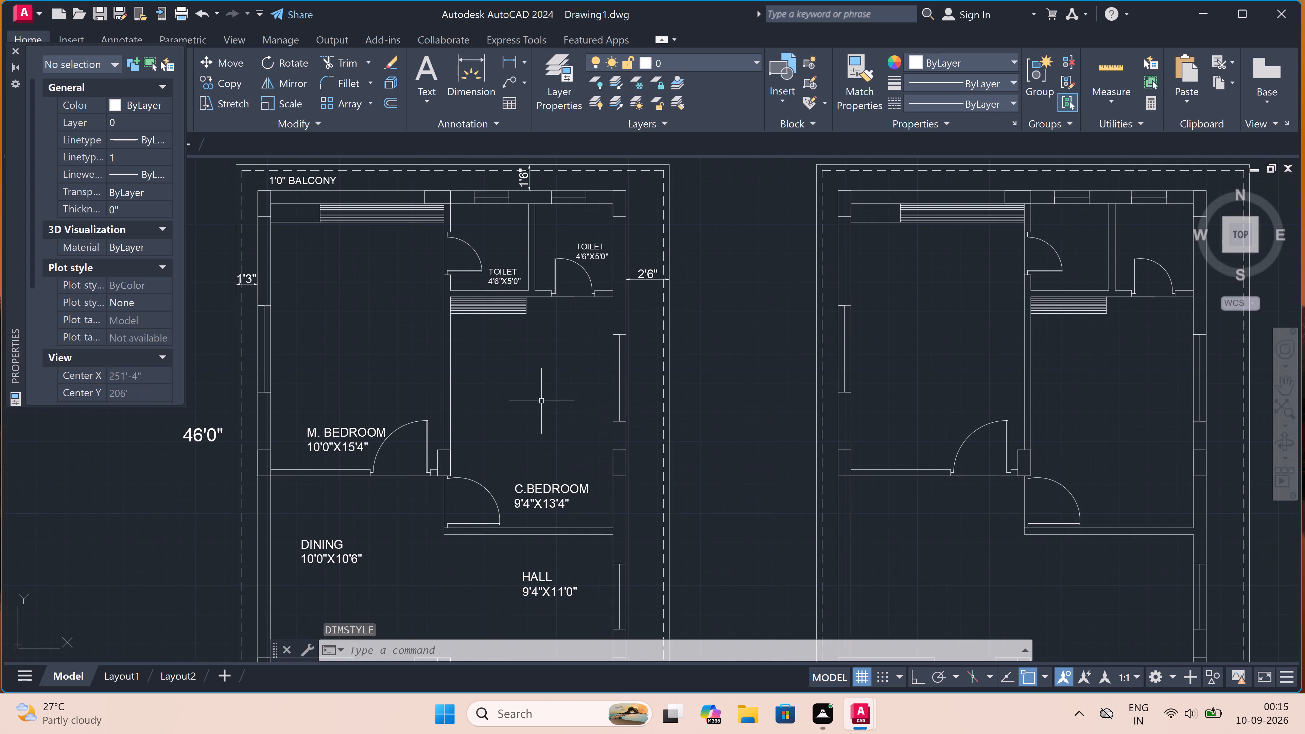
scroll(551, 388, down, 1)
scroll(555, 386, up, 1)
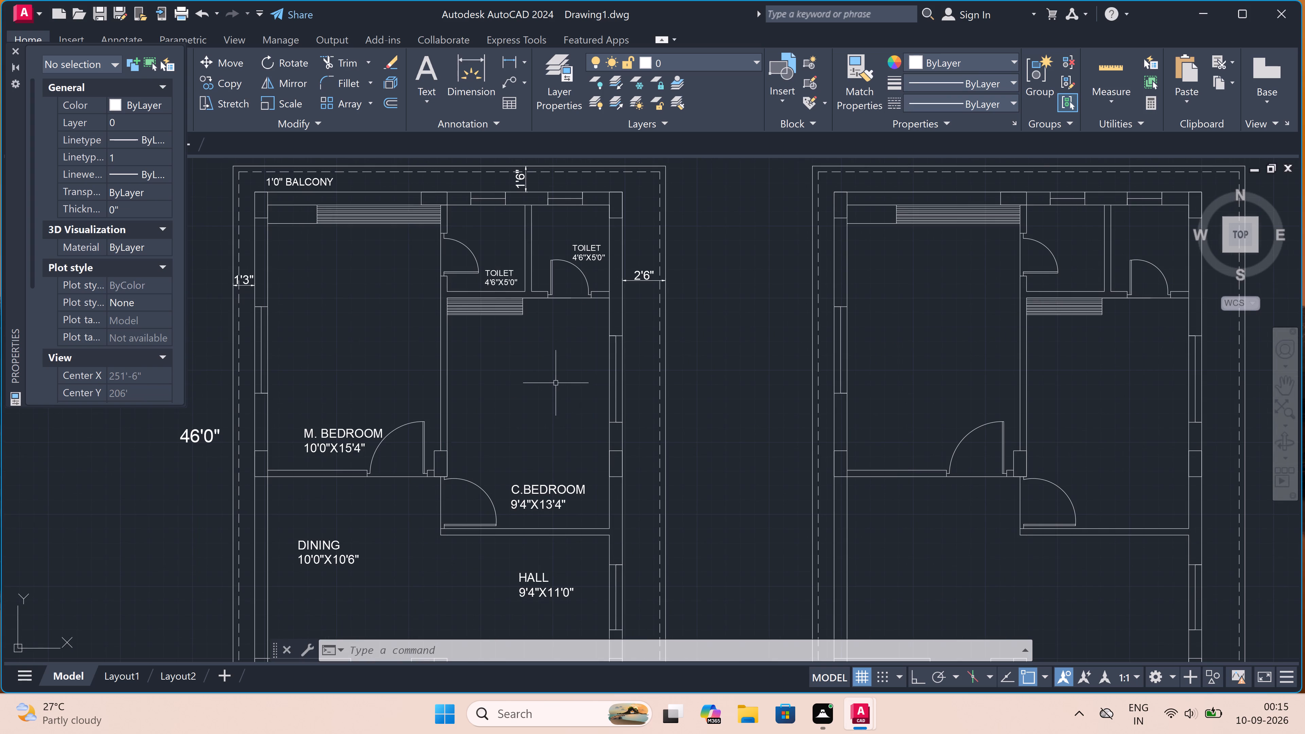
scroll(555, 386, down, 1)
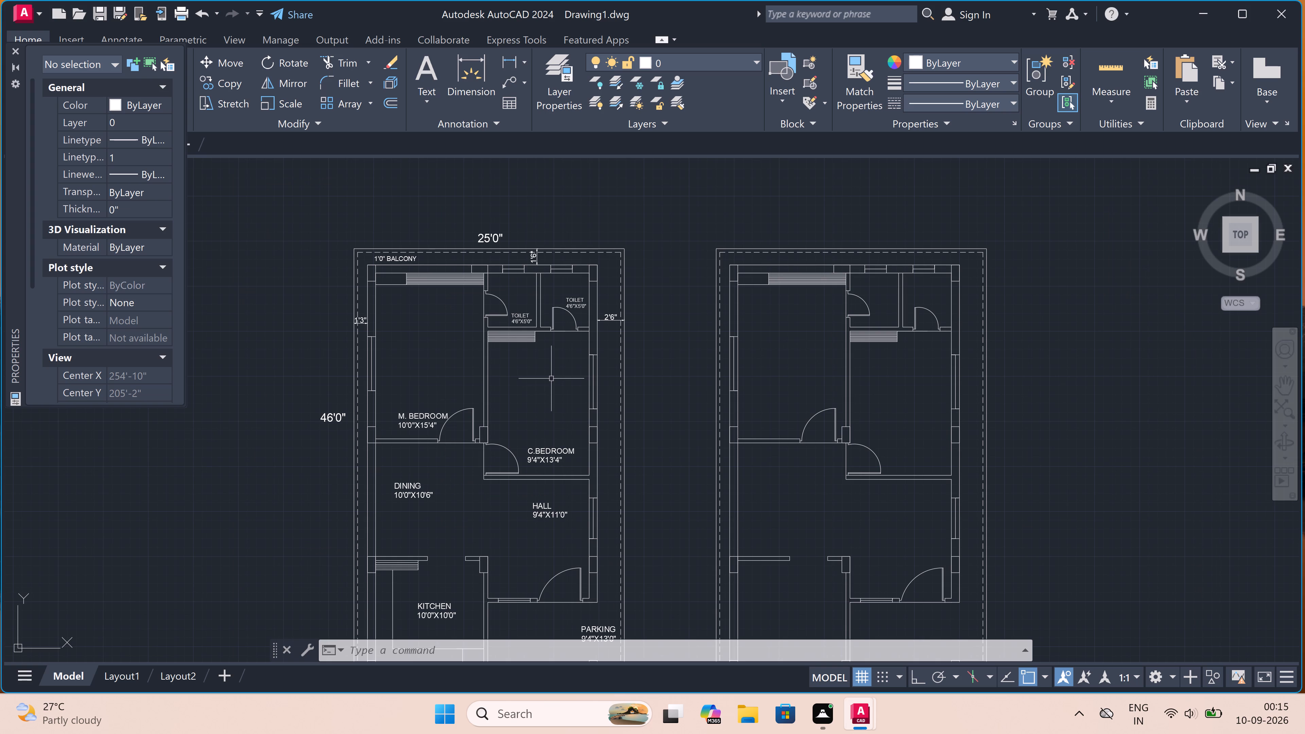
Hatch the three columns along the left plan's balcony-side top wall with the Solid pattern in colour 16,86,137.
text(H)
key(space)
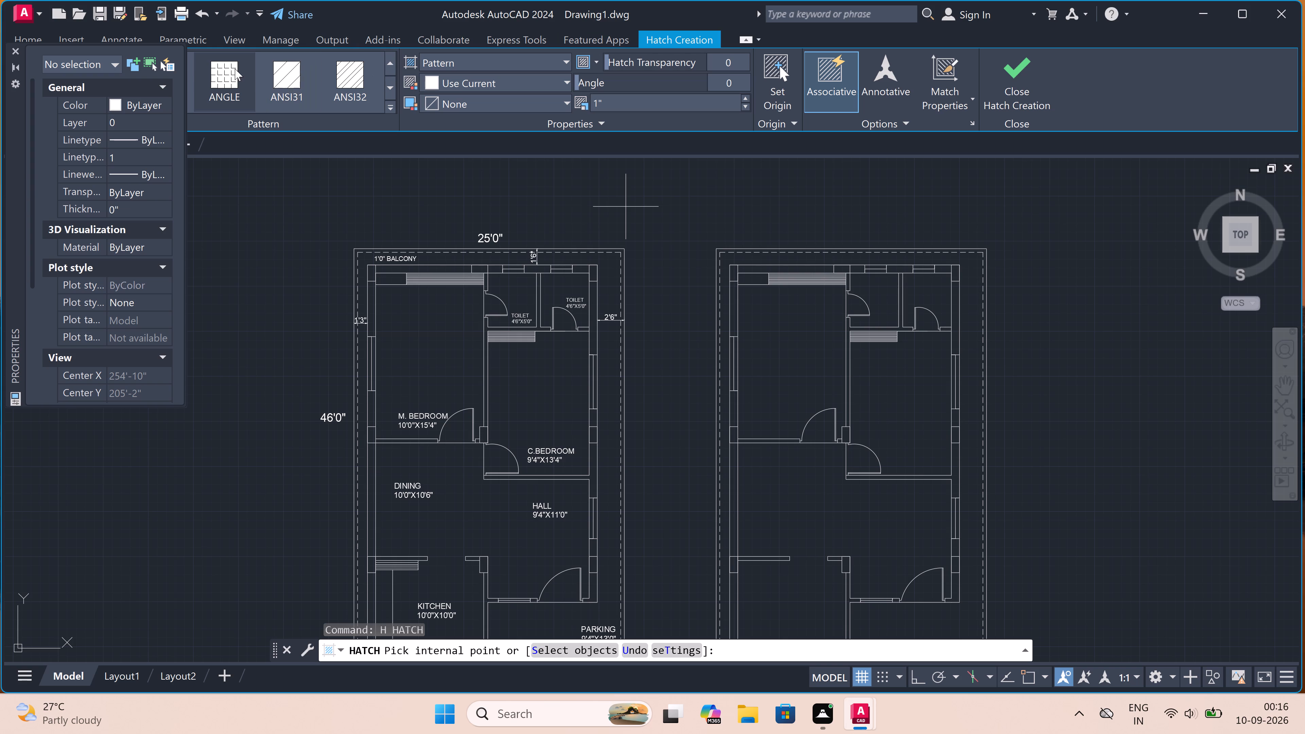
click(13, 50)
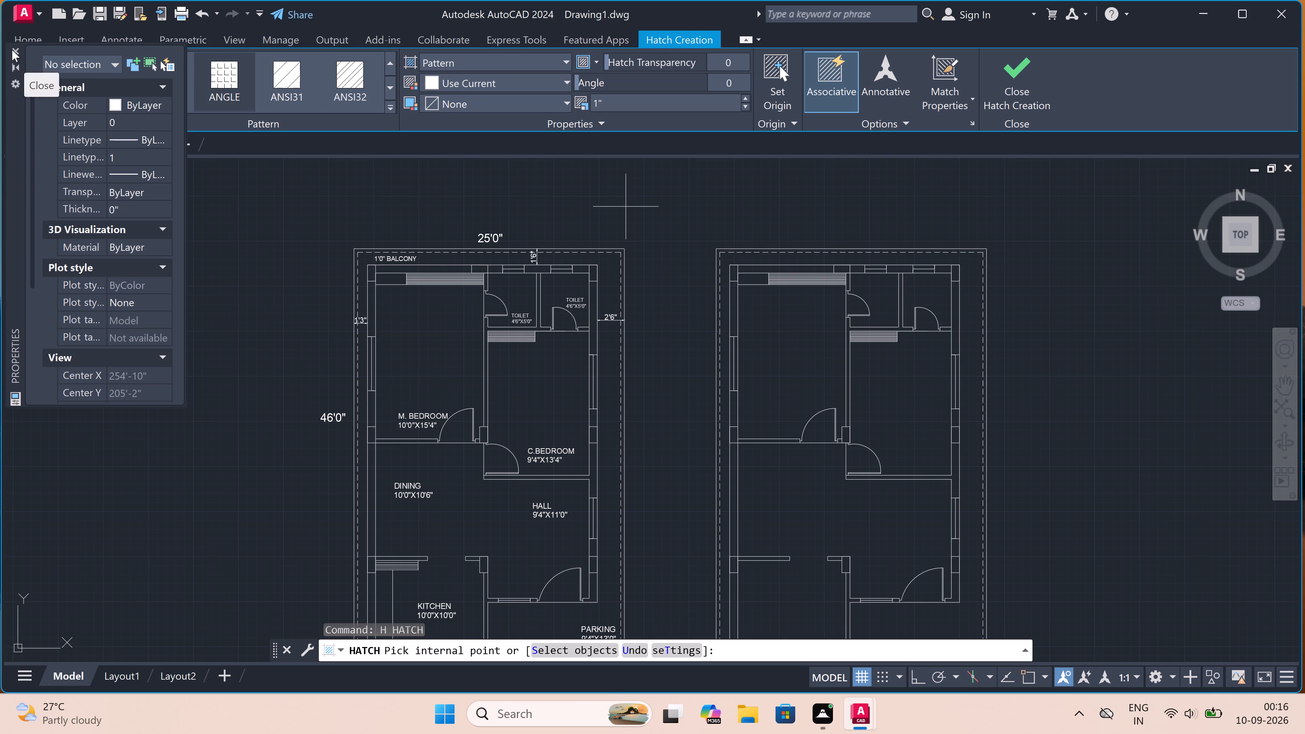
click(155, 63)
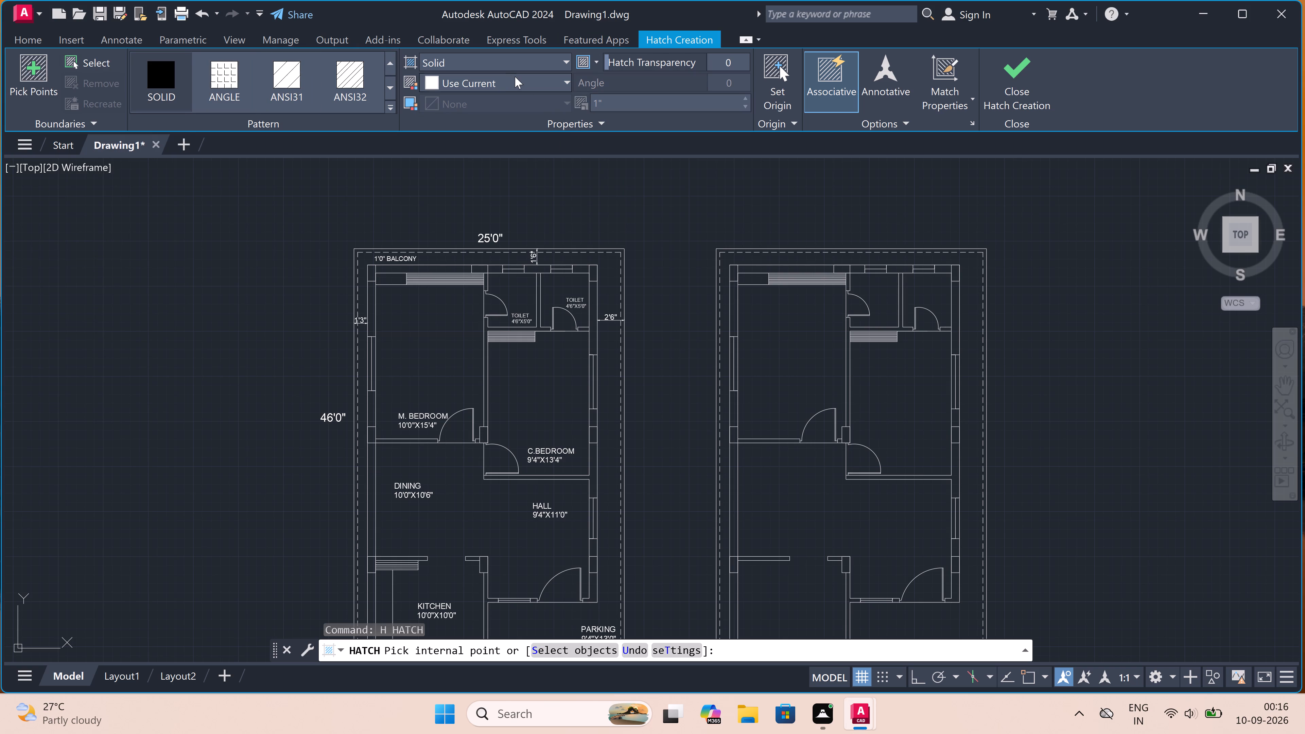
click(508, 75)
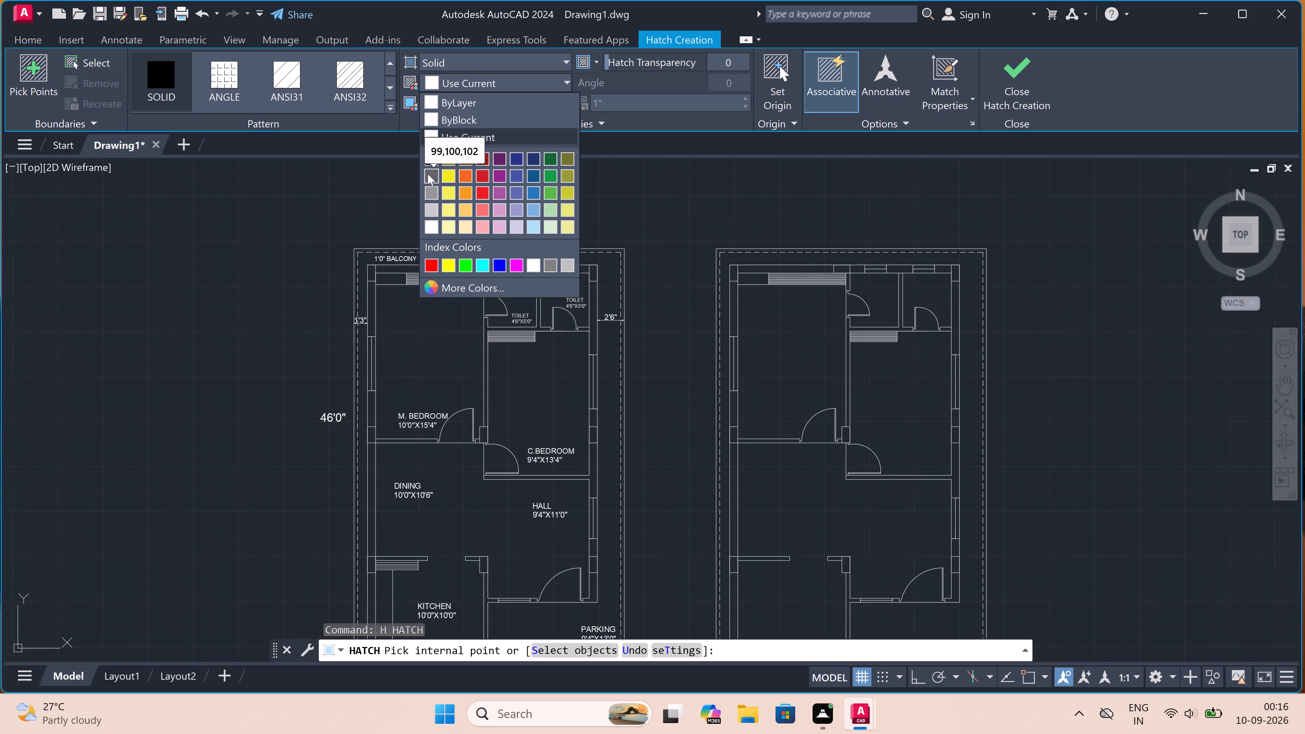
click(535, 192)
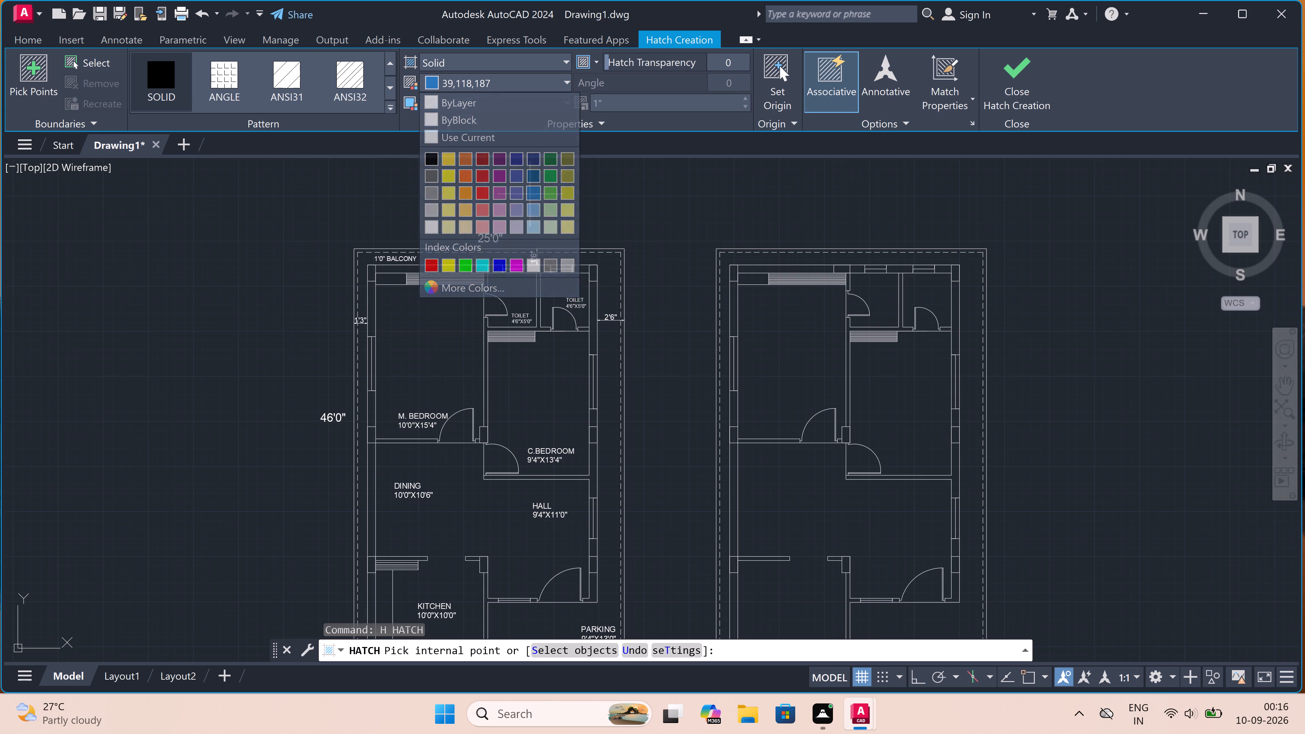
scroll(370, 275, up, 3)
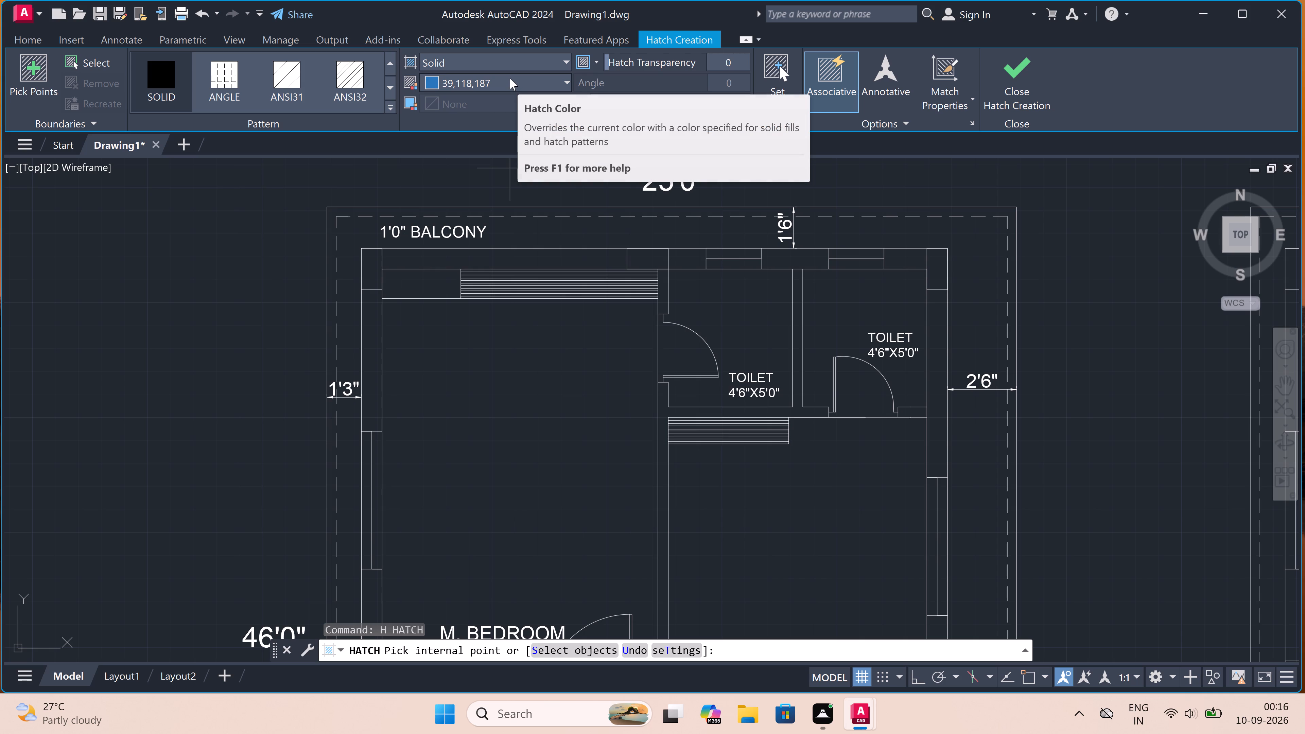
click(510, 78)
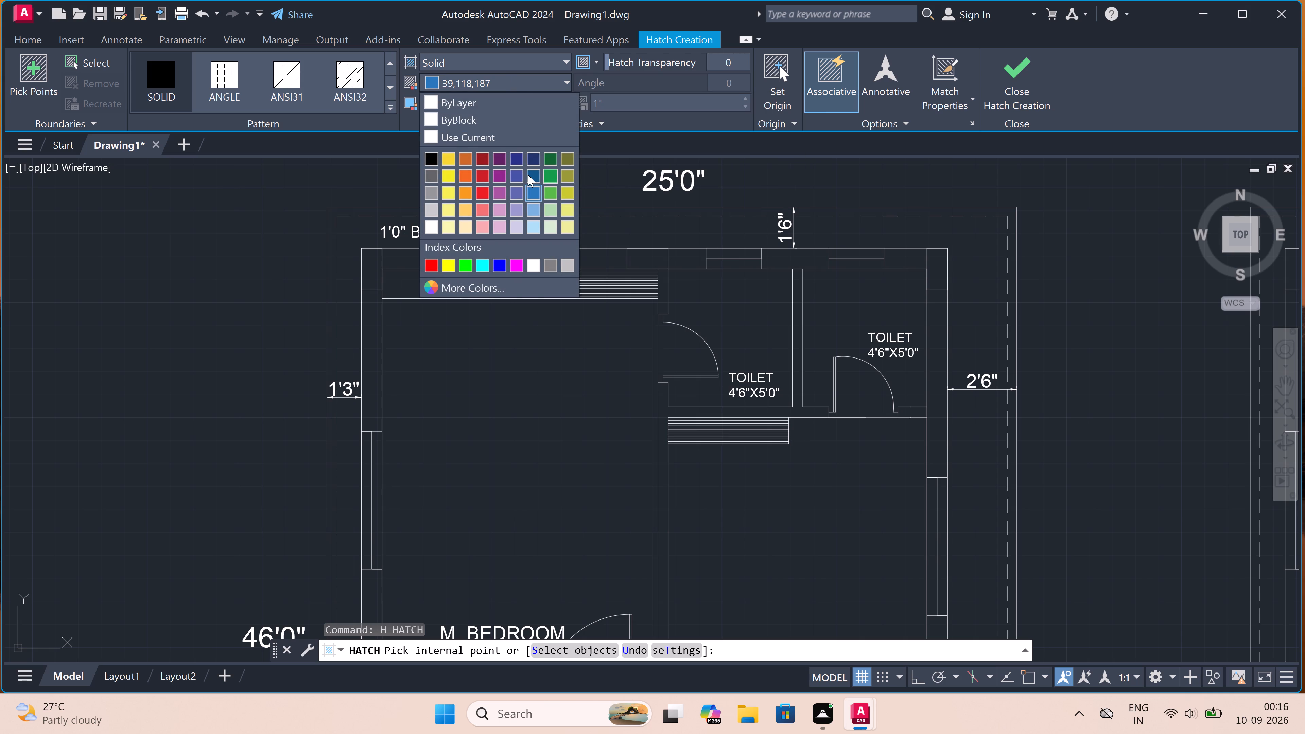
click(530, 175)
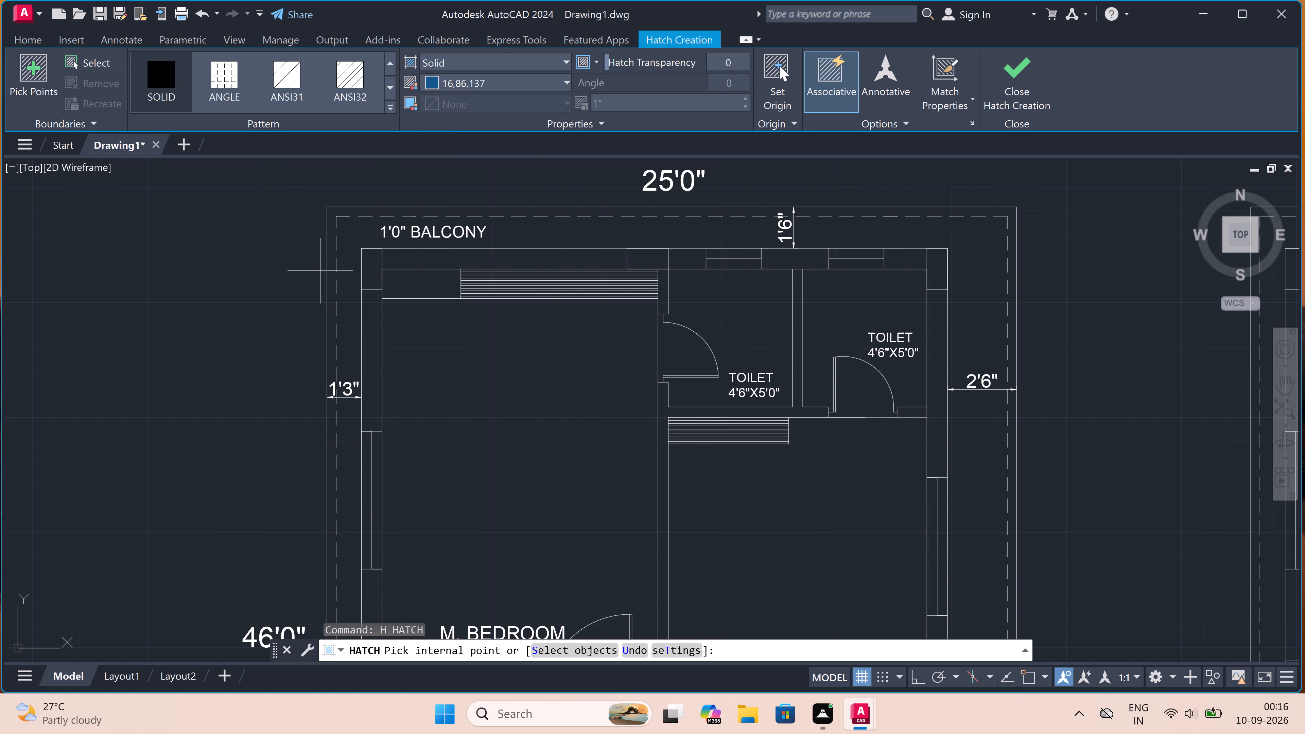
scroll(367, 278, up, 2)
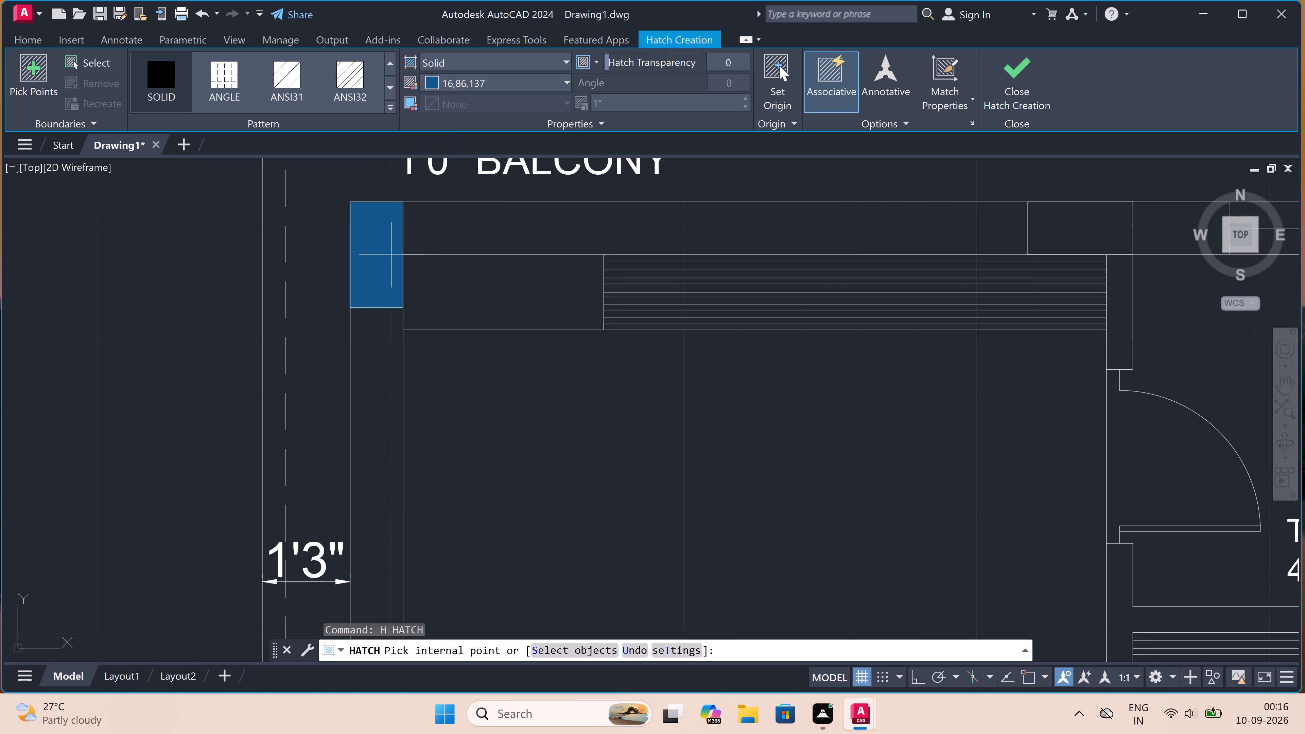
click(391, 255)
scroll(392, 255, down, 4)
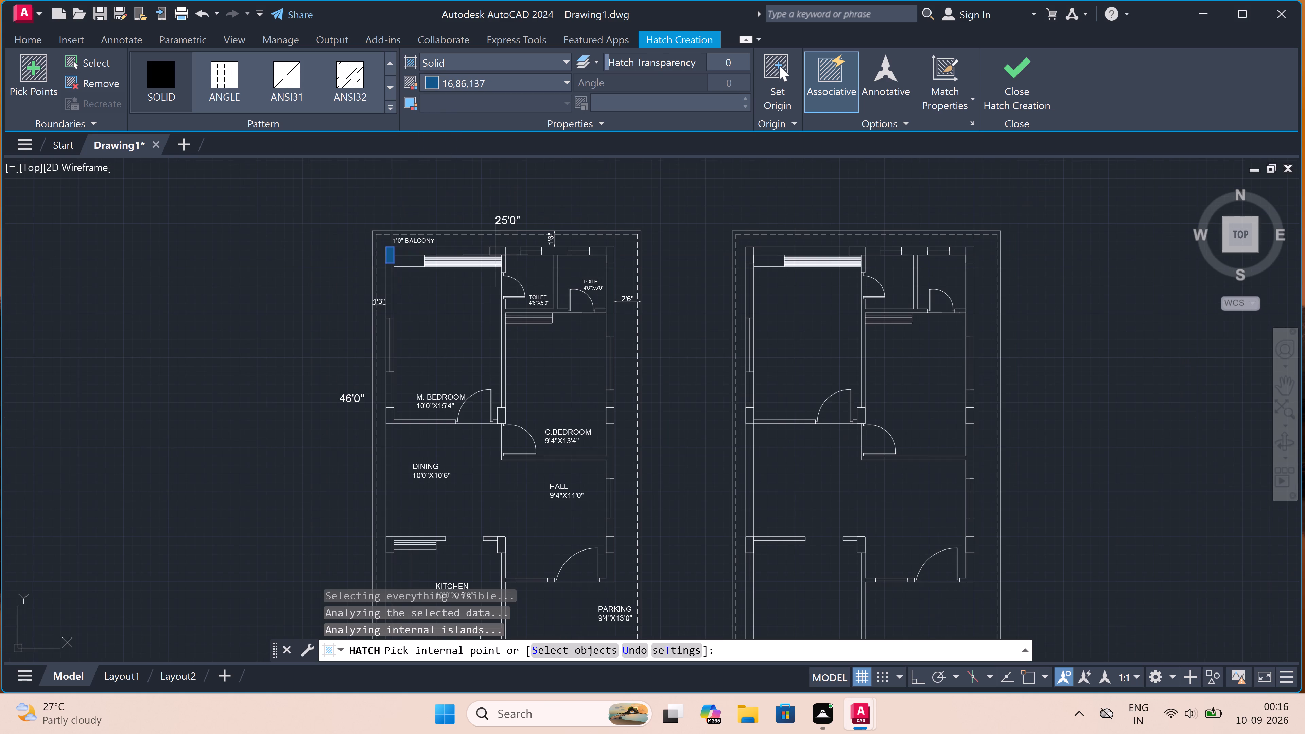
scroll(516, 250, up, 4)
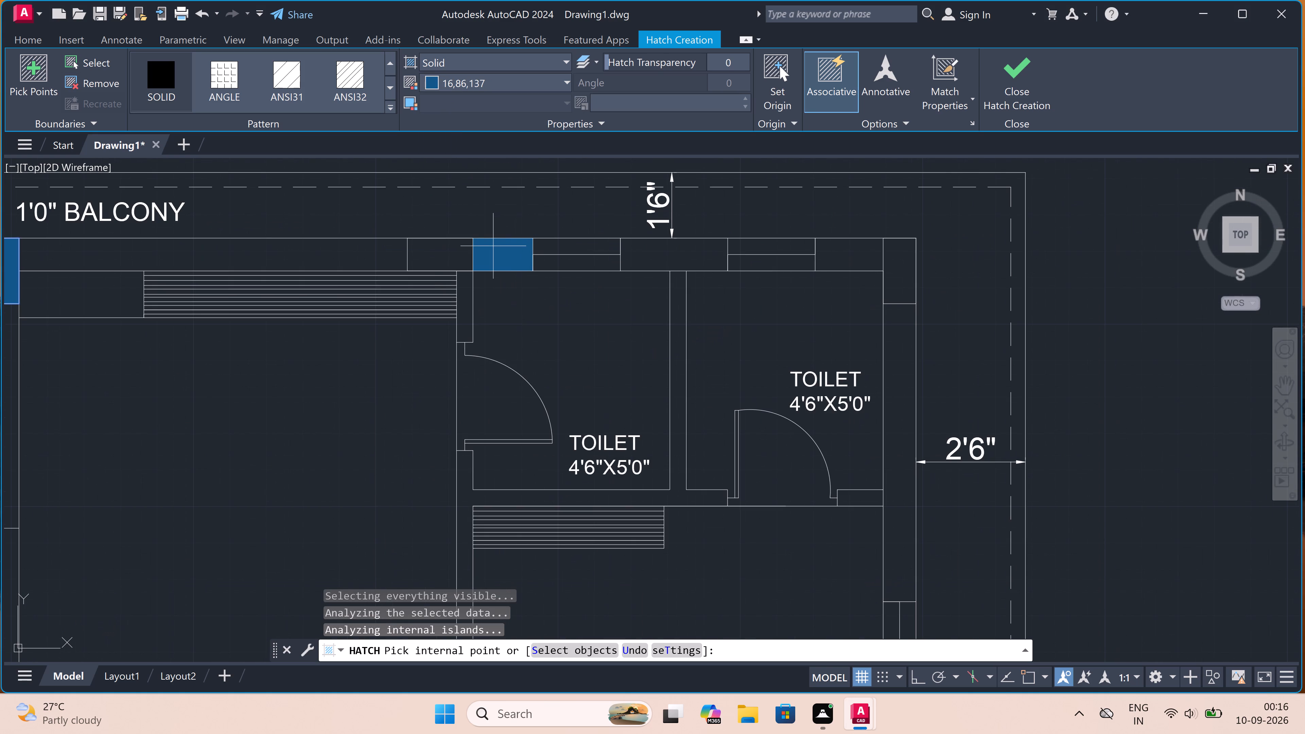
click(439, 247)
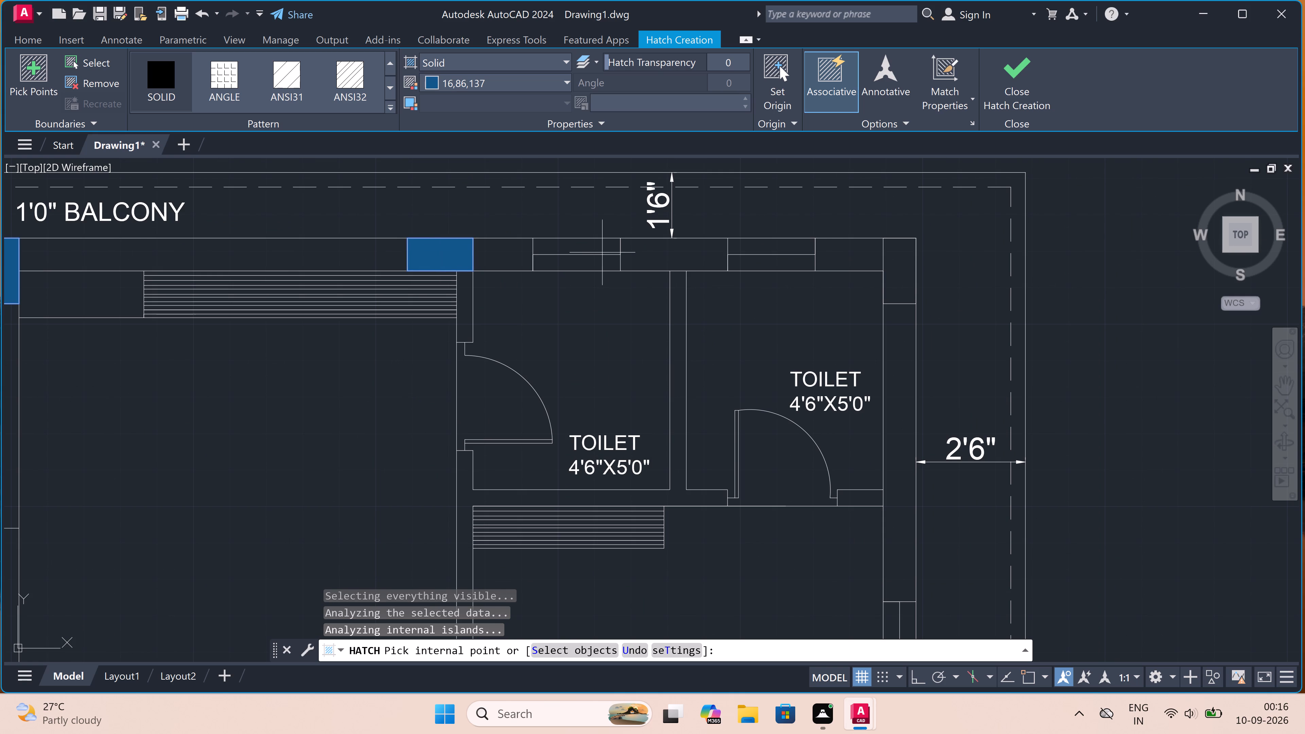
click(904, 260)
Add the solid blue hatch to the left plan's three columns level with the M. BEDROOM door, from C.BEDROOM's outer wall to M. BEDROOM's.
scroll(904, 259, down, 4)
scroll(886, 447, up, 2)
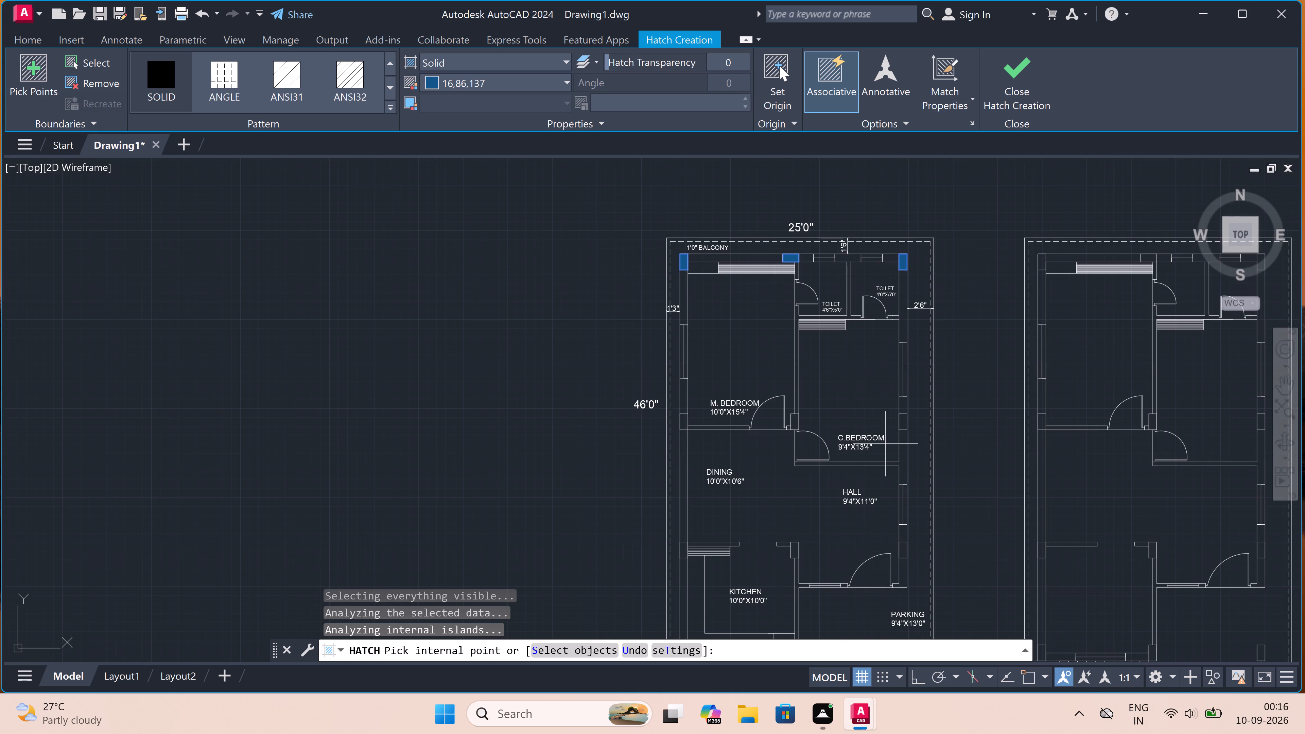
scroll(886, 447, up, 1)
scroll(909, 408, up, 2)
click(915, 407)
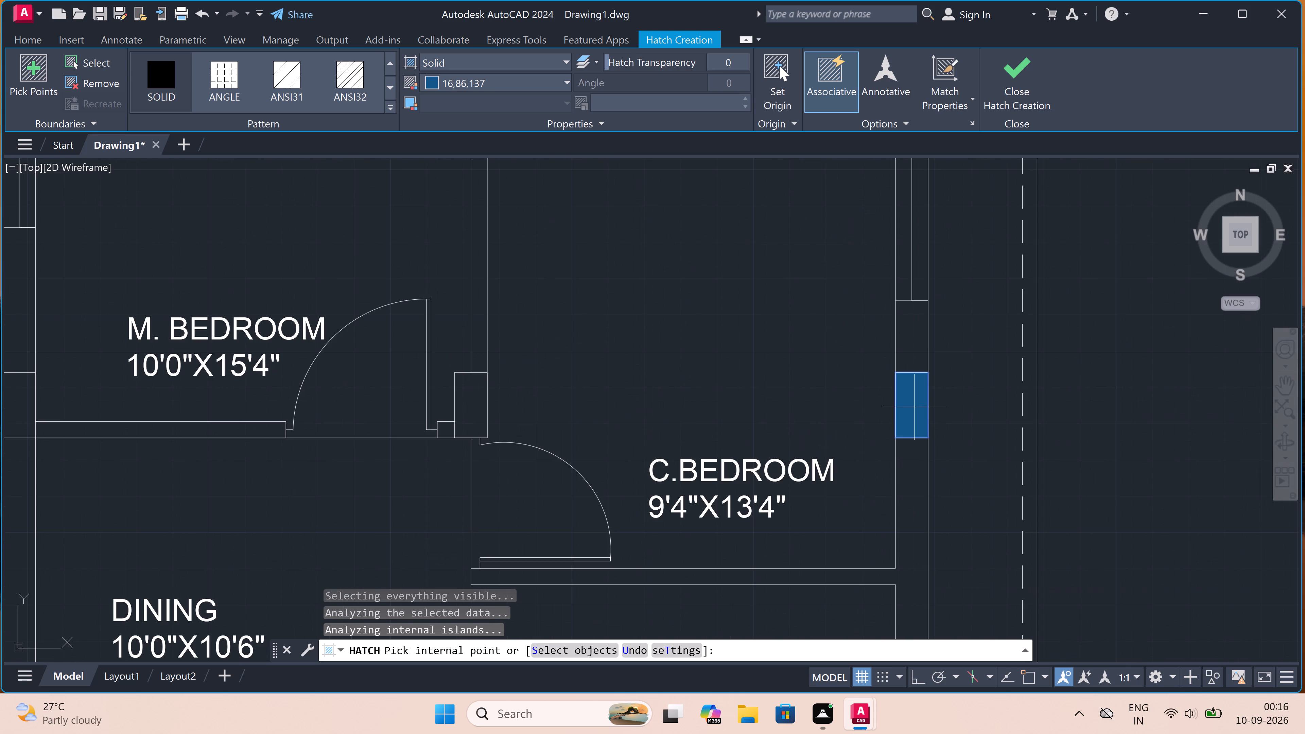
click(467, 401)
scroll(477, 390, down, 3)
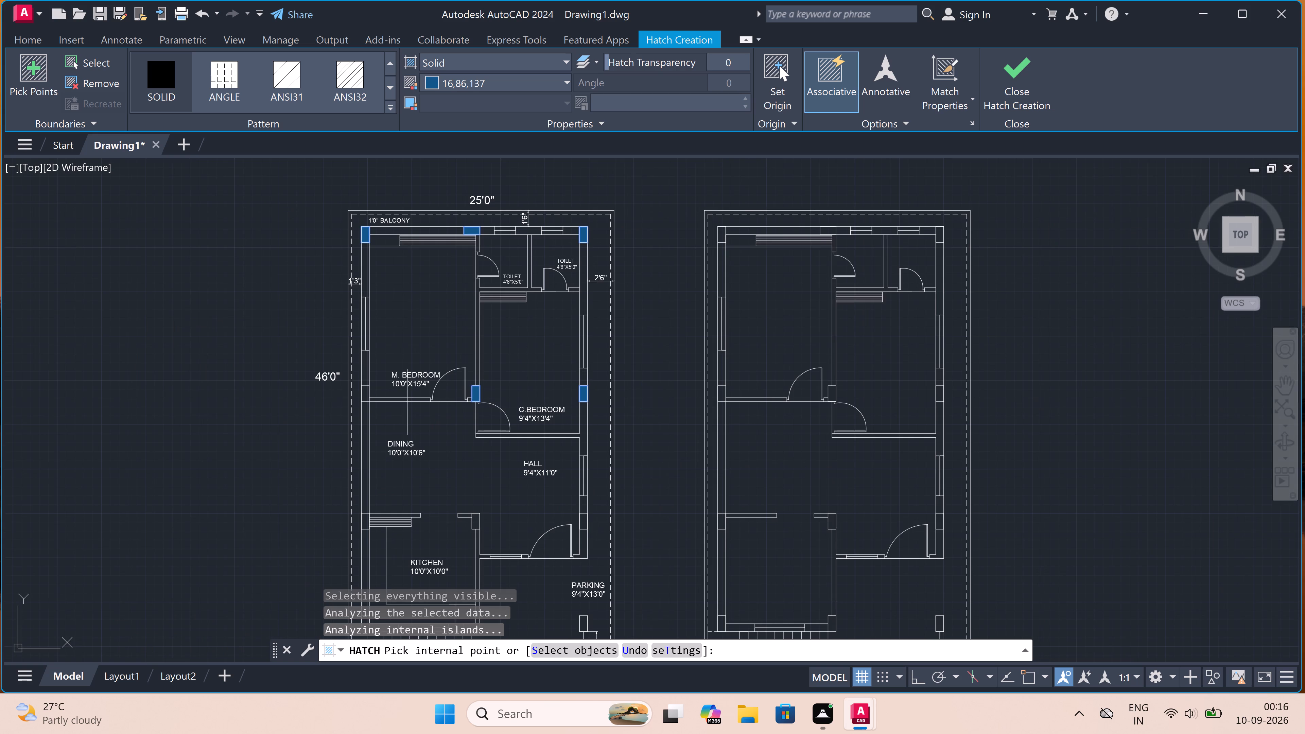
scroll(363, 398, up, 3)
click(364, 388)
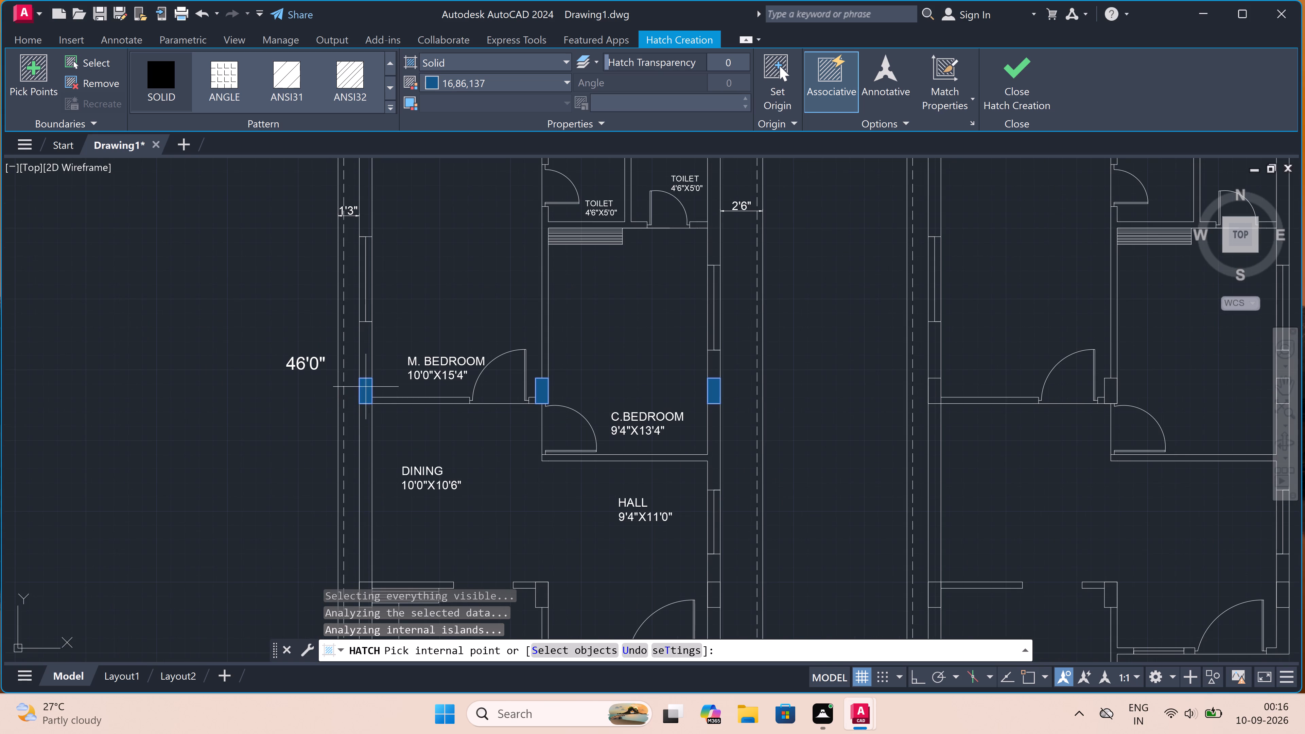
Add the solid blue hatch to the left plan's two columns at the kitchen's upper corners and the one in the hall's outer wall.
scroll(369, 377, down, 4)
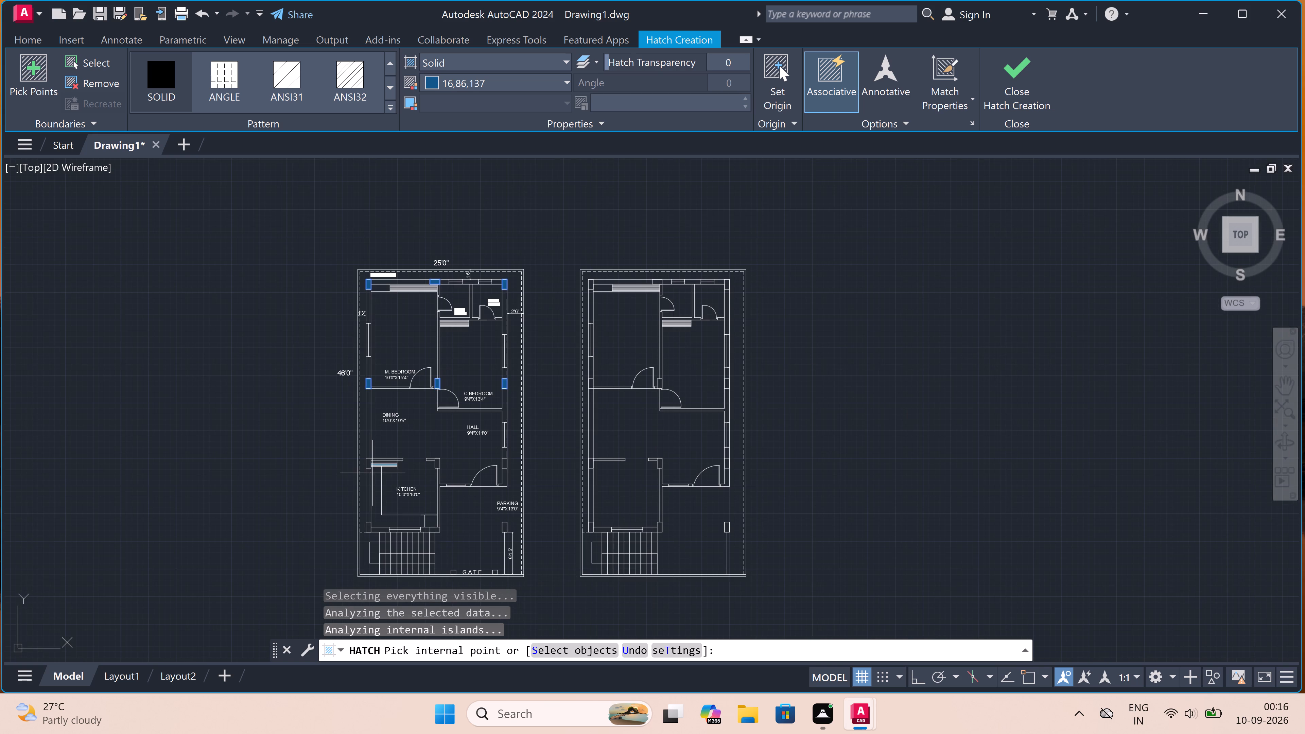
scroll(370, 470, up, 5)
click(359, 451)
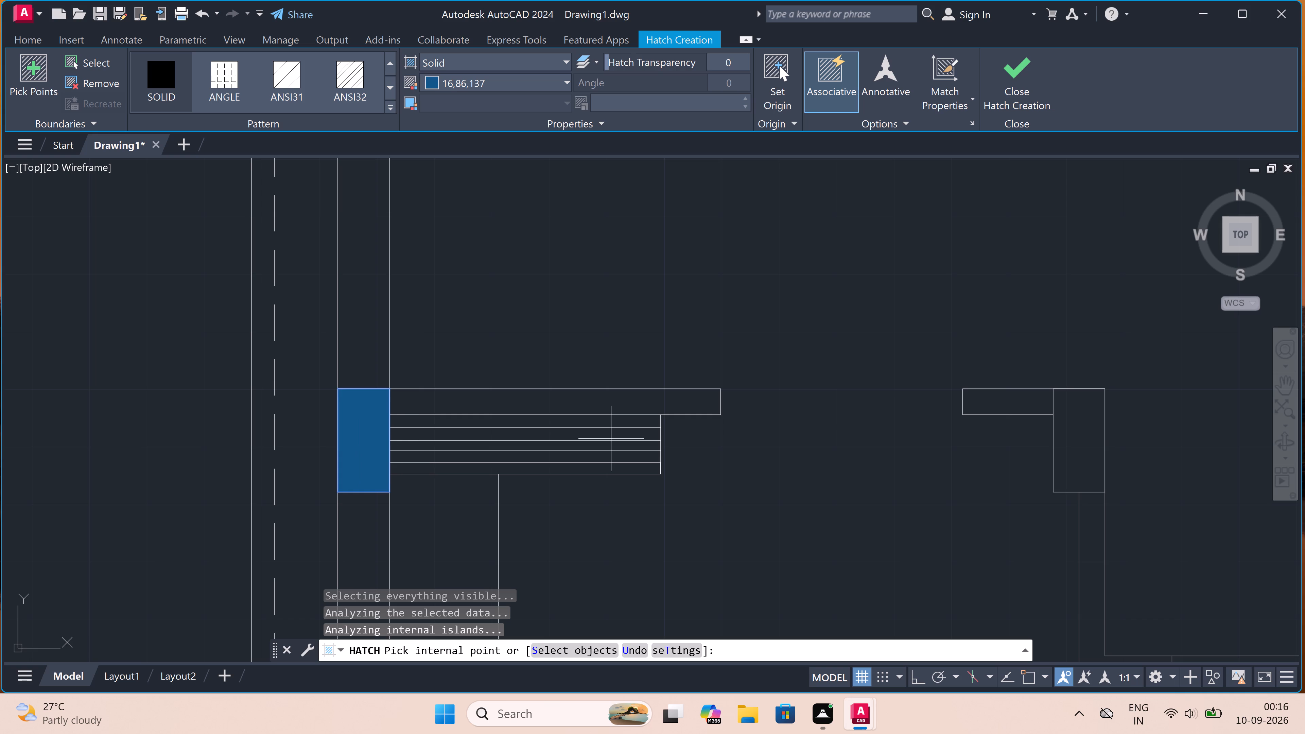
click(1085, 429)
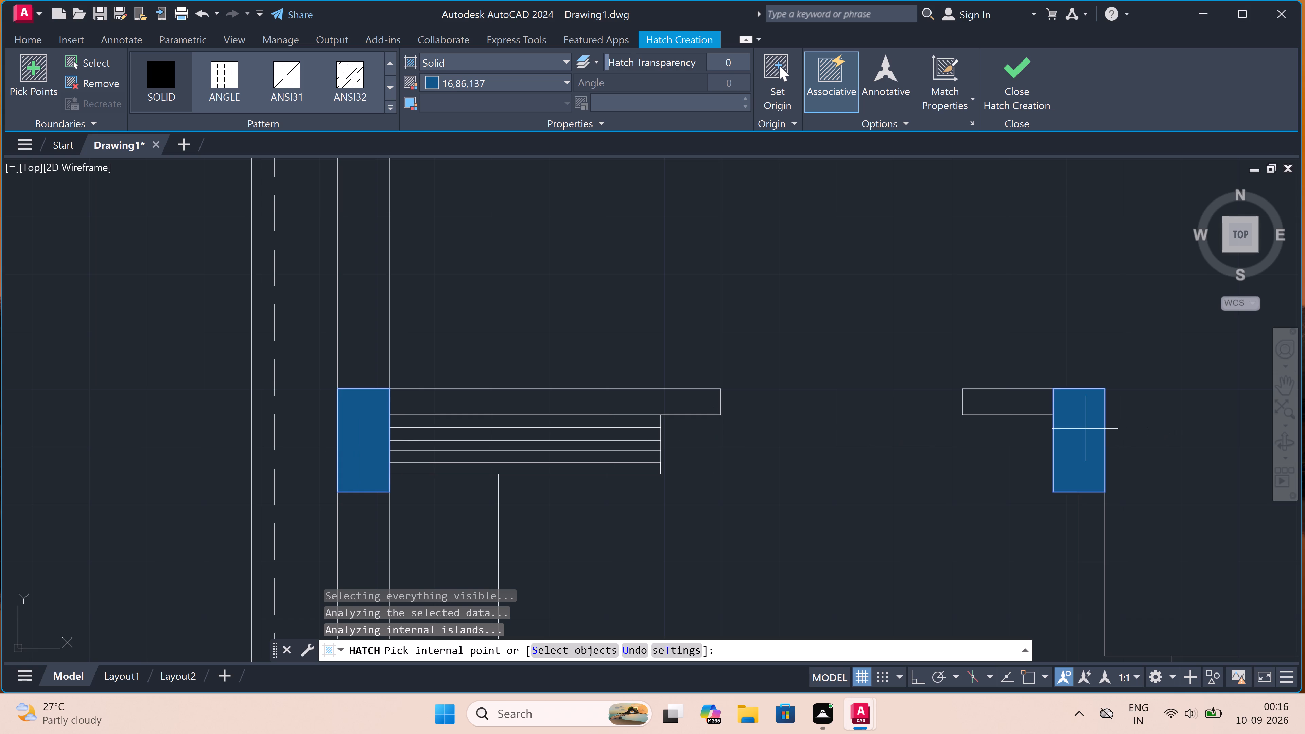
scroll(796, 338, down, 8)
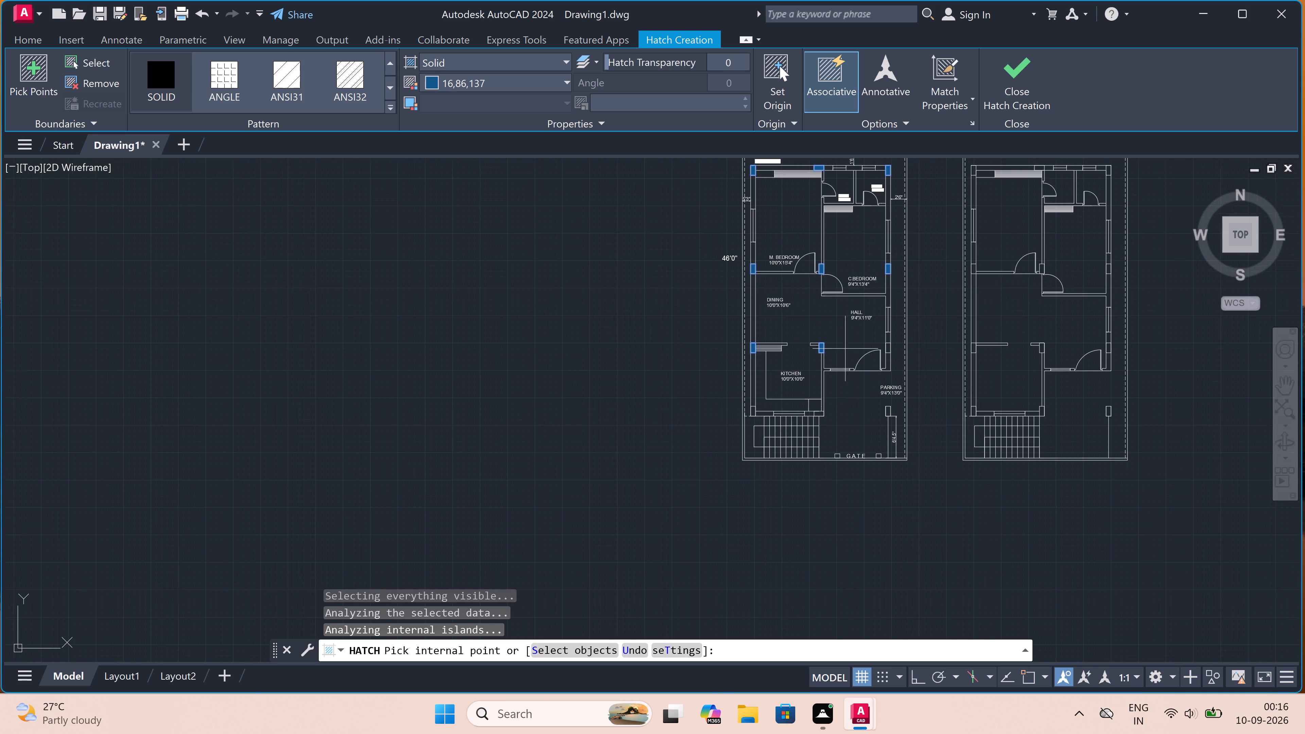
scroll(916, 341, up, 4)
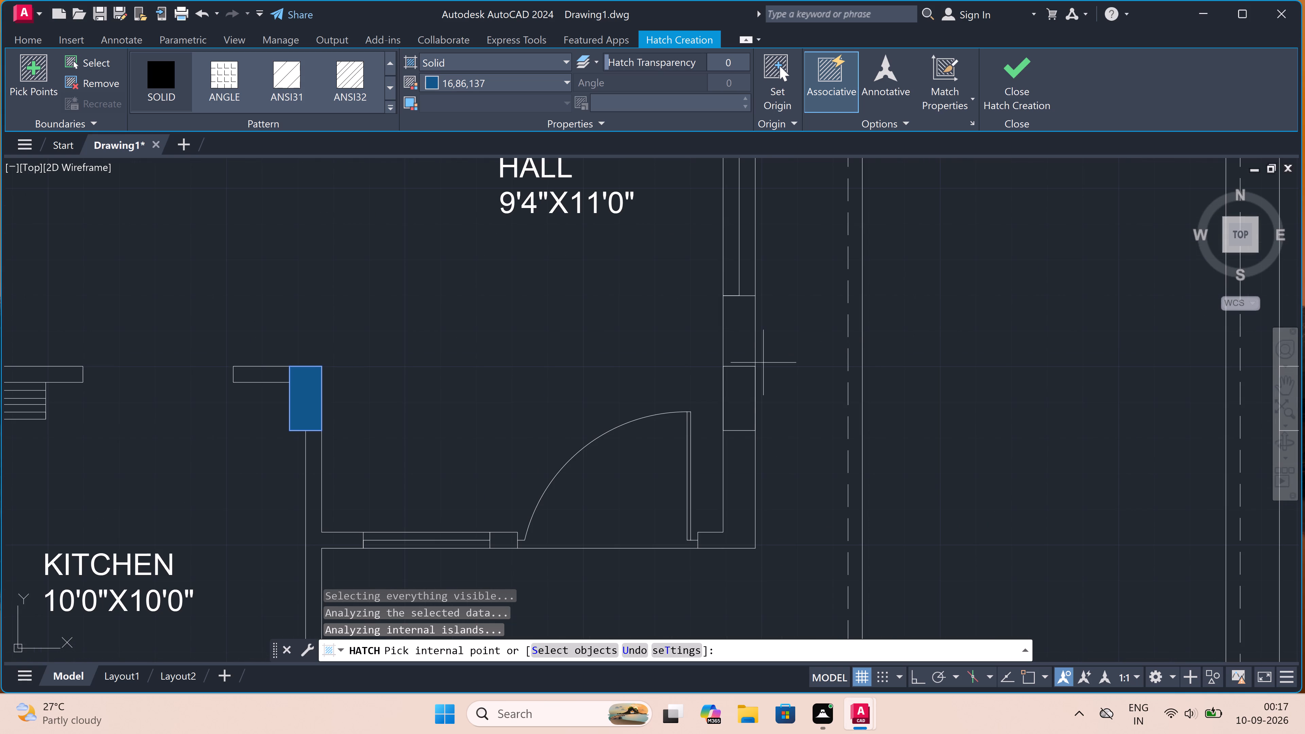
click(738, 397)
Add the solid blue hatch to the left plan's parking column and the two columns at the kitchen's stair-side corners, and end Hatch.
scroll(717, 352, down, 4)
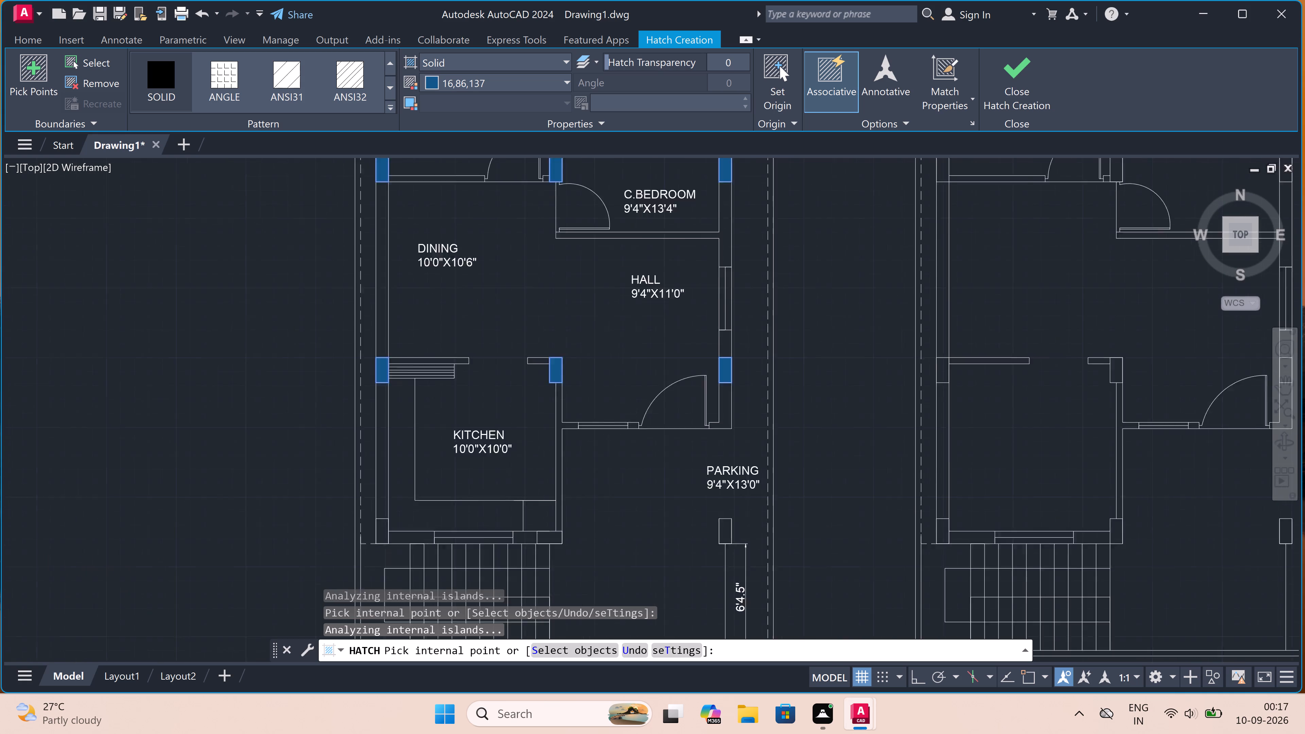
scroll(722, 469, up, 3)
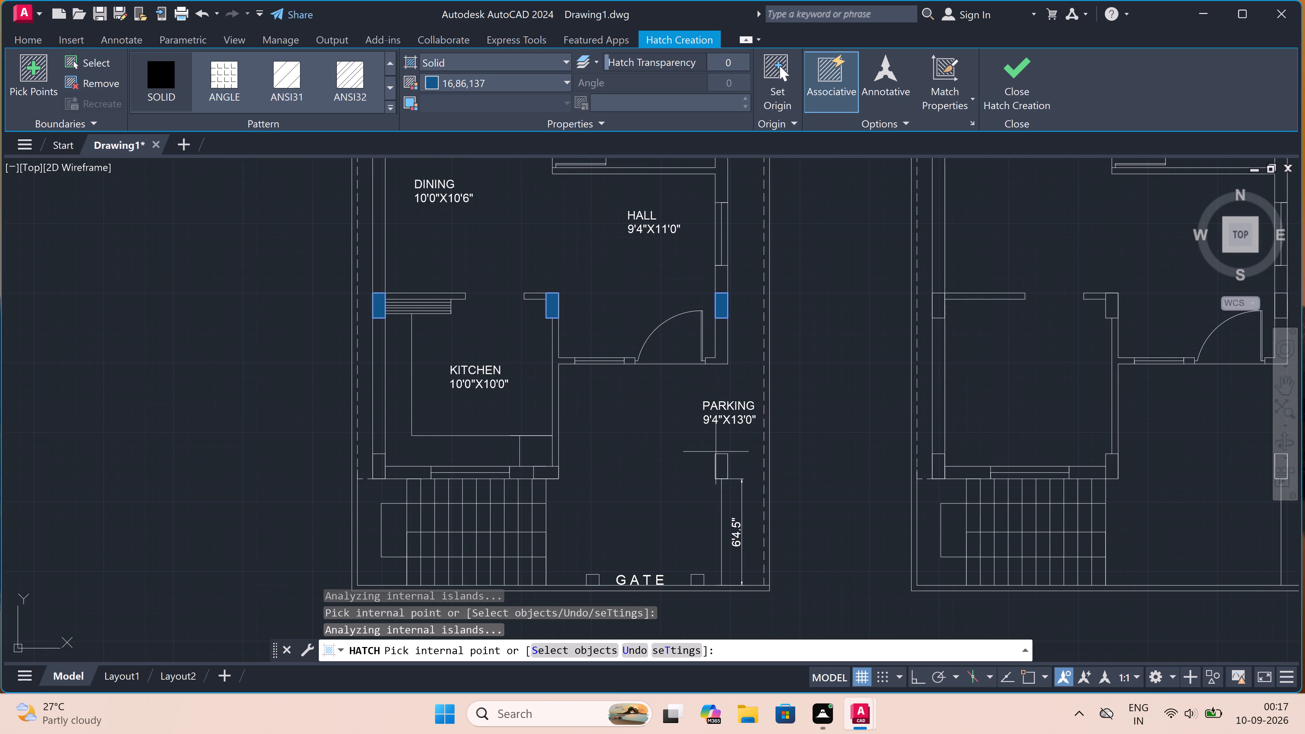
scroll(720, 461, up, 2)
click(719, 458)
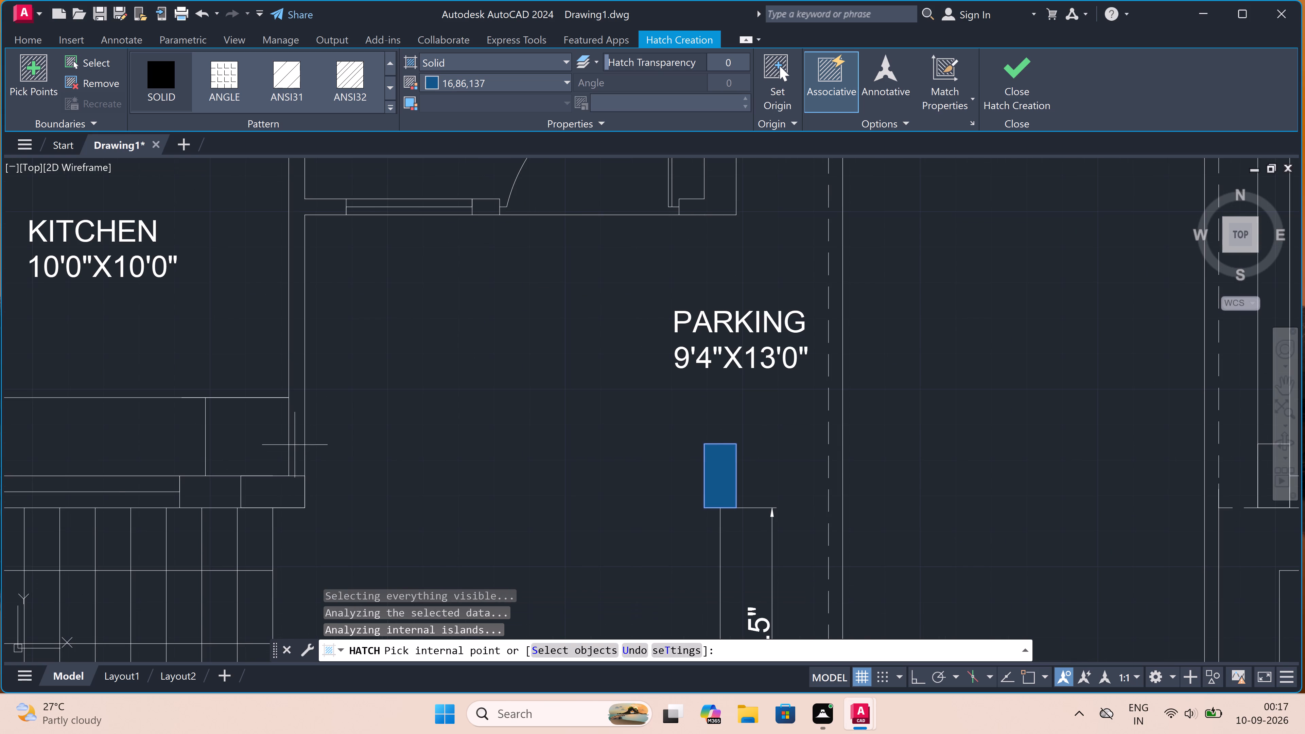
scroll(294, 445, down, 2)
scroll(273, 461, up, 3)
click(293, 474)
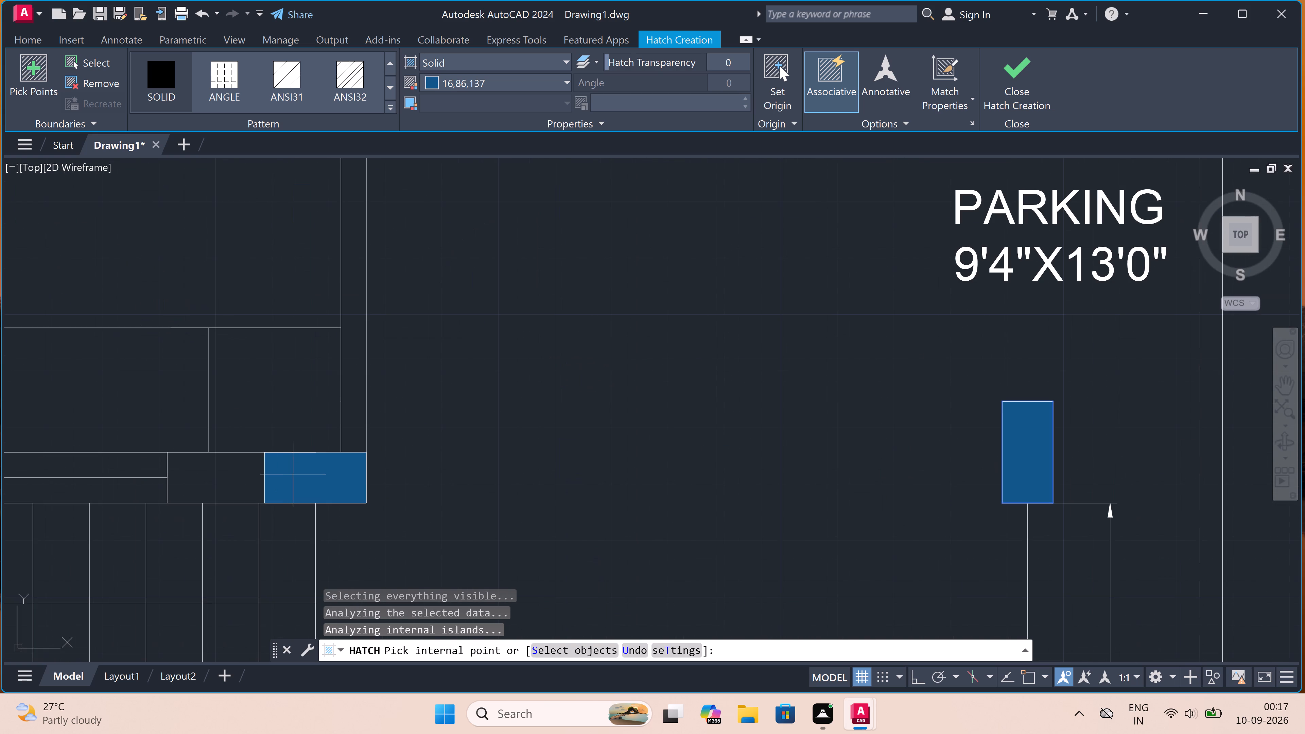
scroll(428, 405, down, 4)
scroll(367, 427, down, 2)
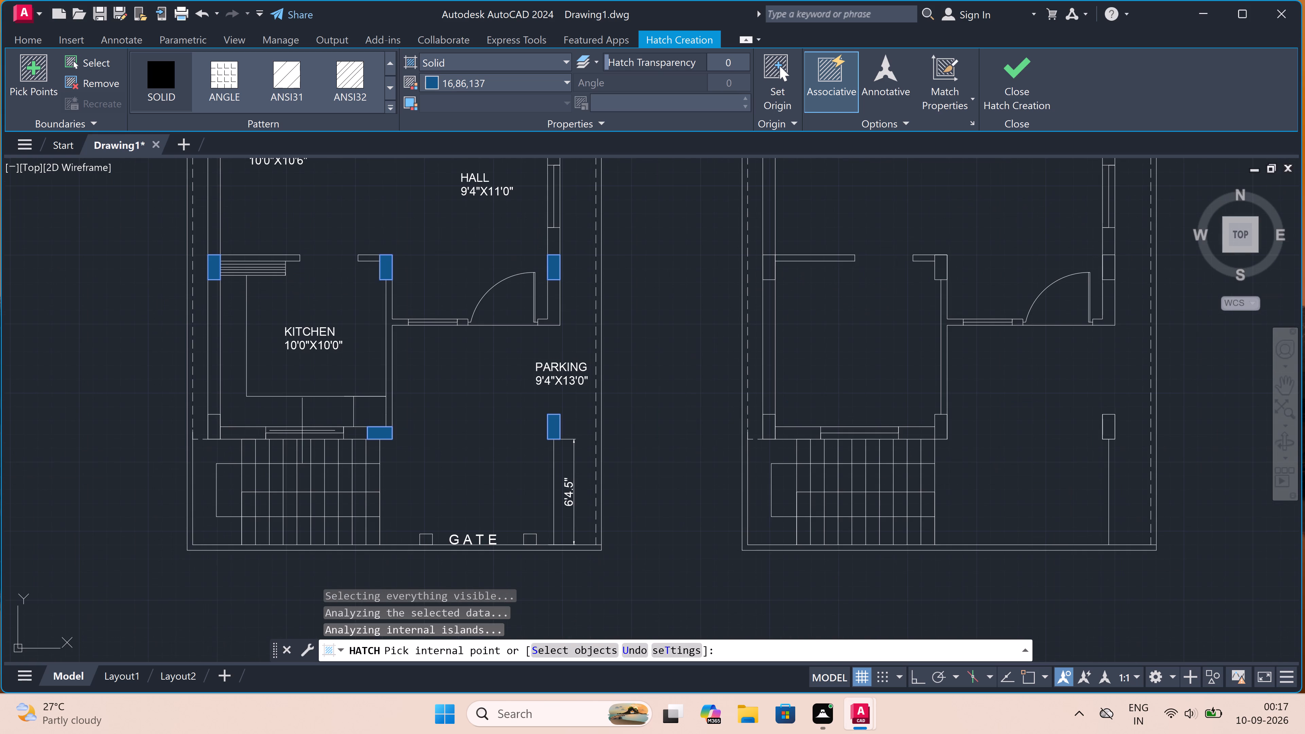
scroll(209, 437, up, 3)
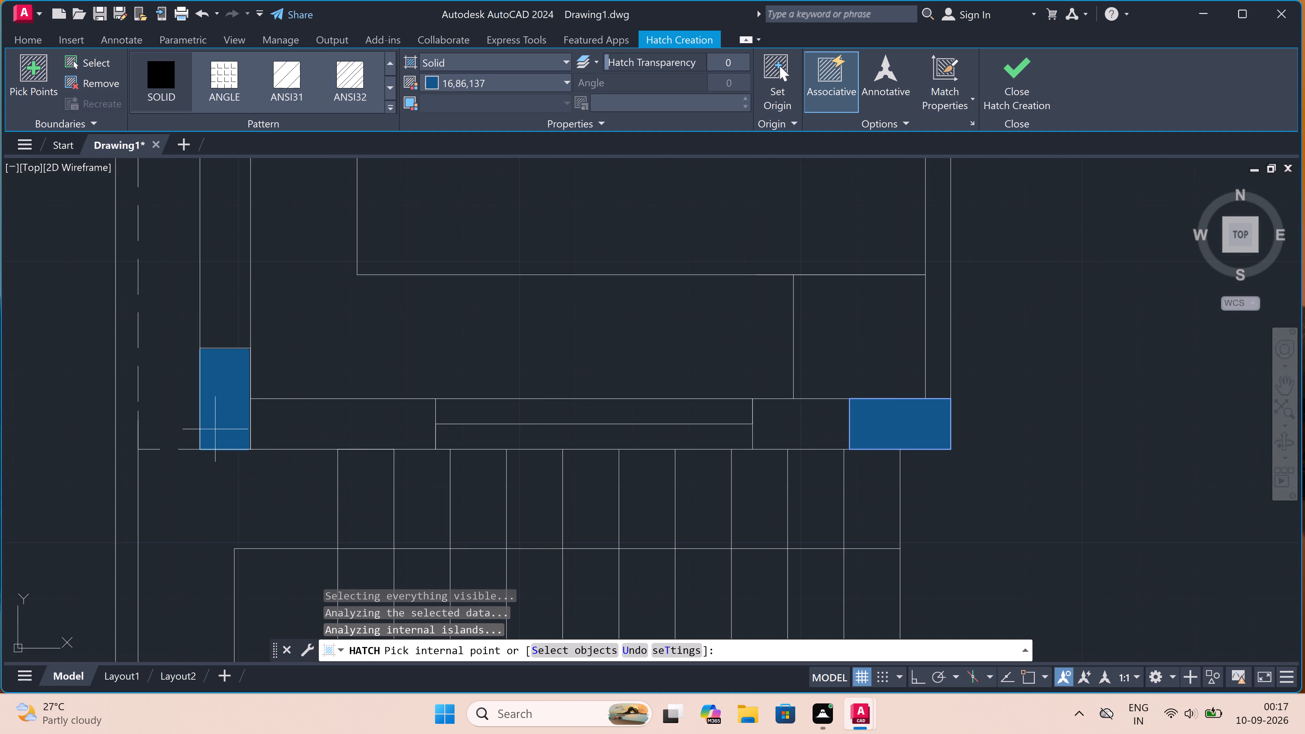
click(217, 424)
key(Escape)
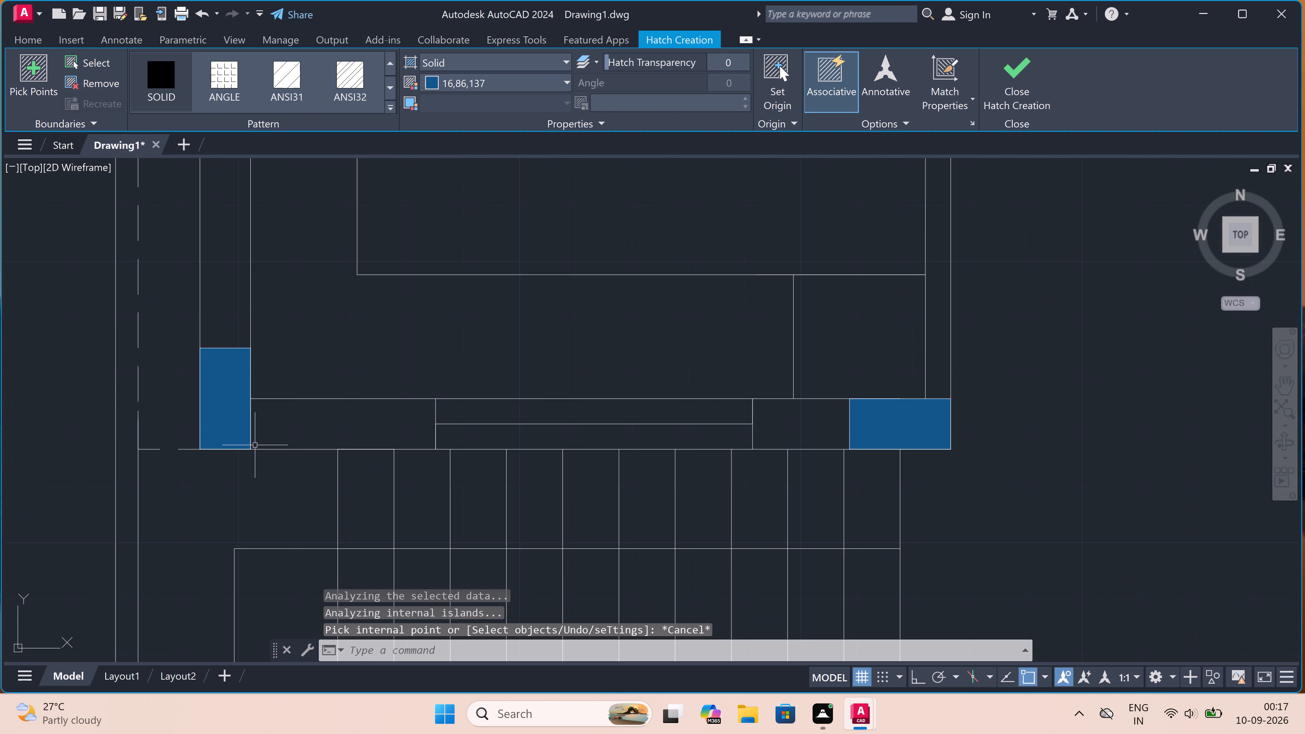
Hatch the left plan's four balcony-side top wall segments between columns and windows with the Solid pattern in colour 99,100,102.
scroll(250, 431, down, 4)
scroll(293, 428, down, 1)
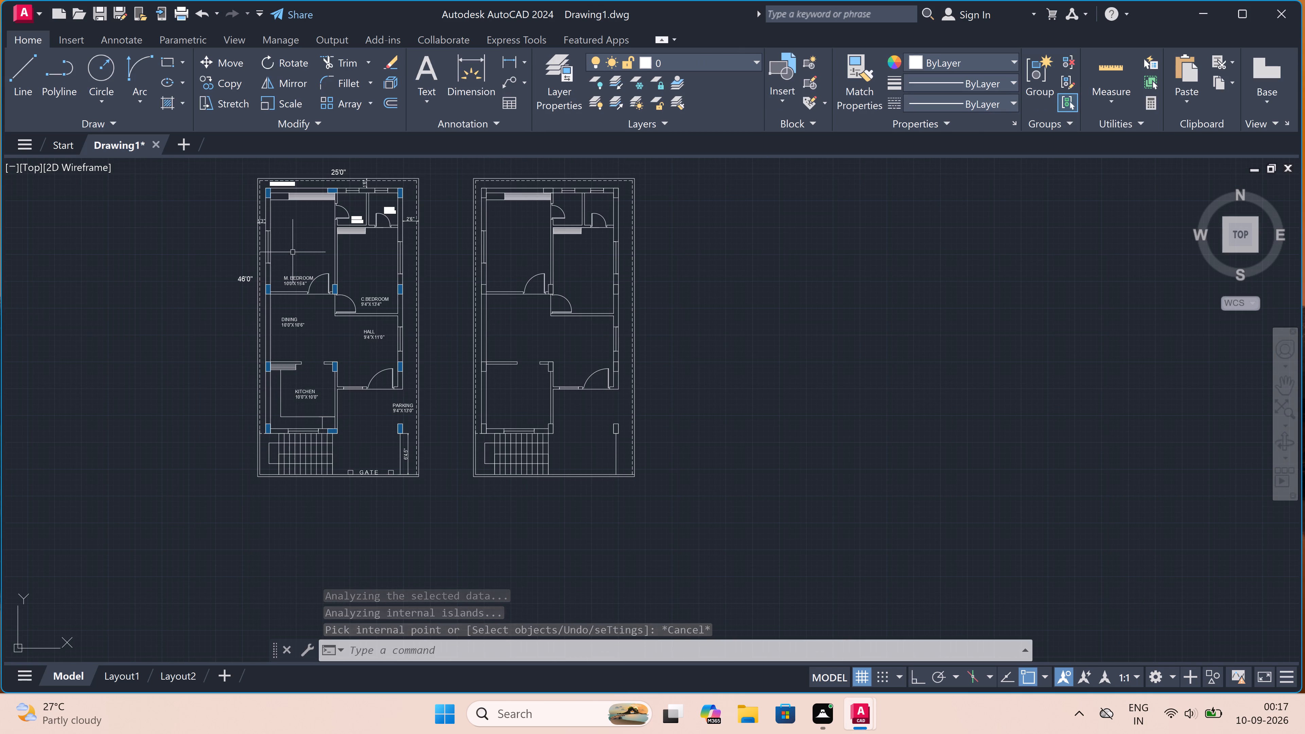
text(H)
key(space)
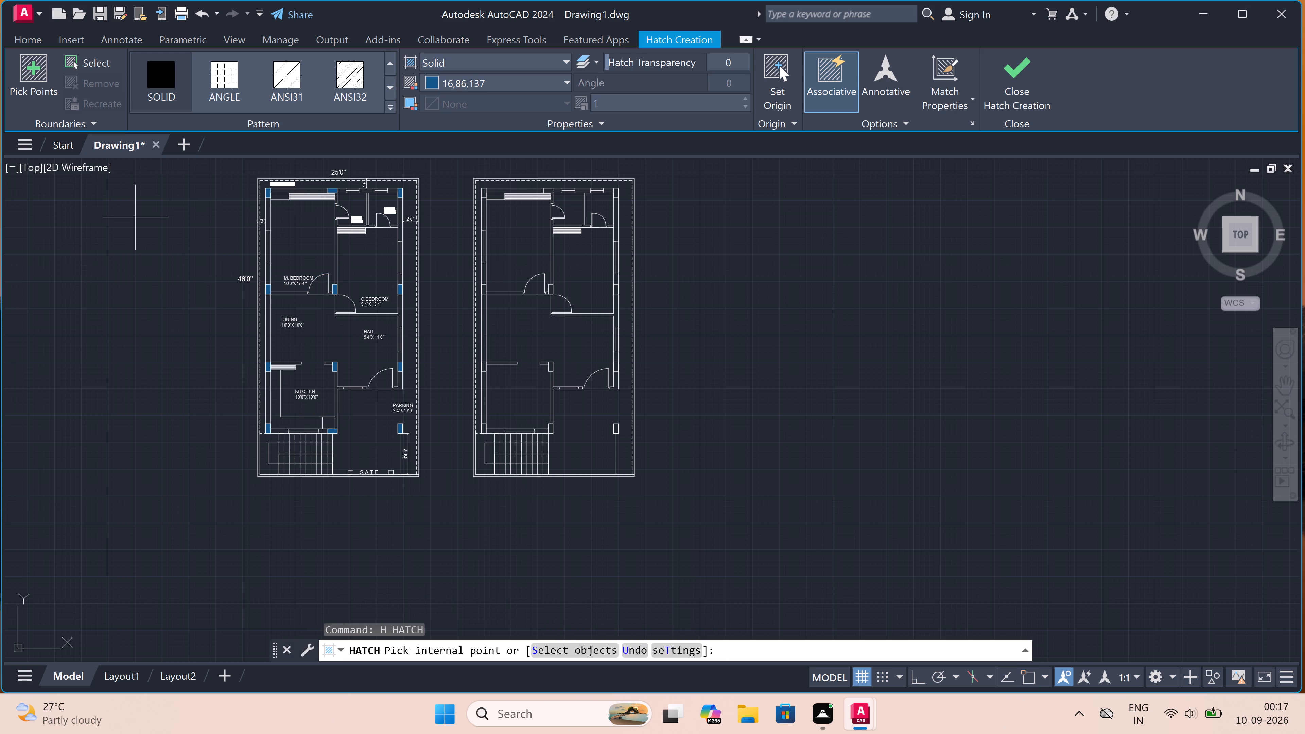
click(482, 82)
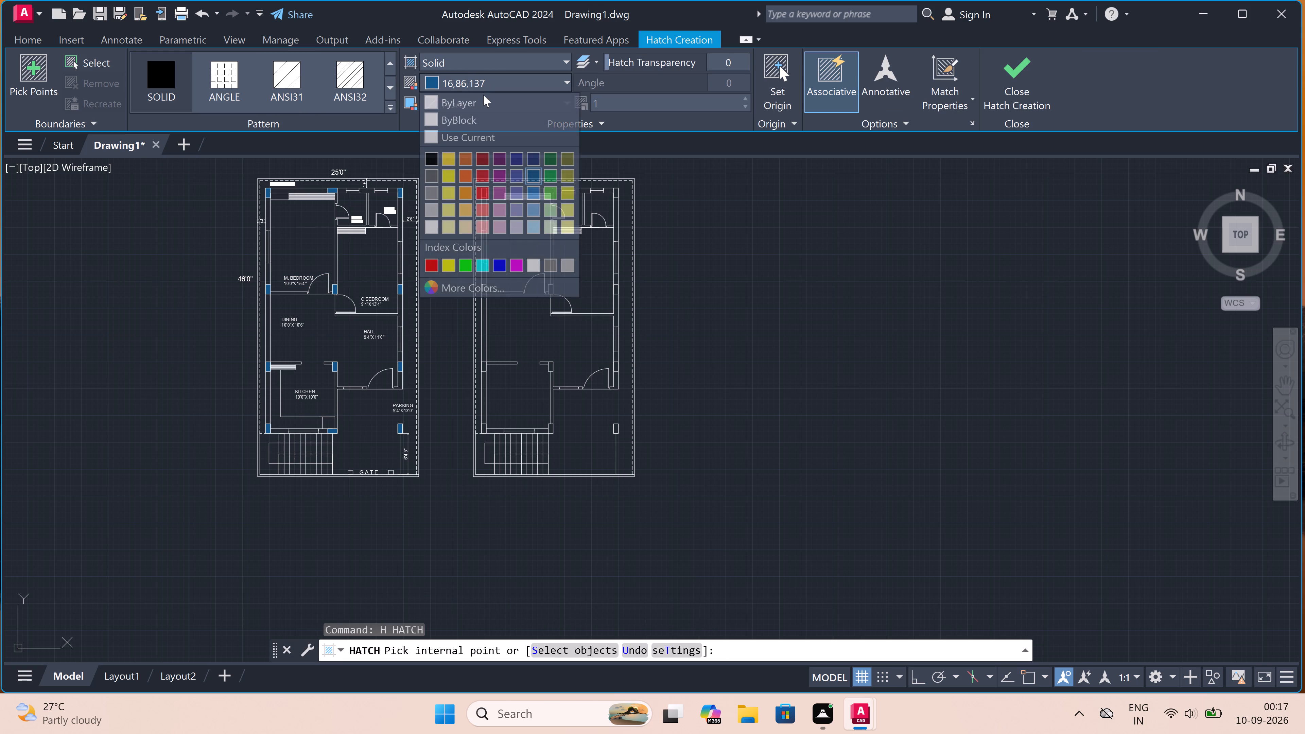
click(434, 172)
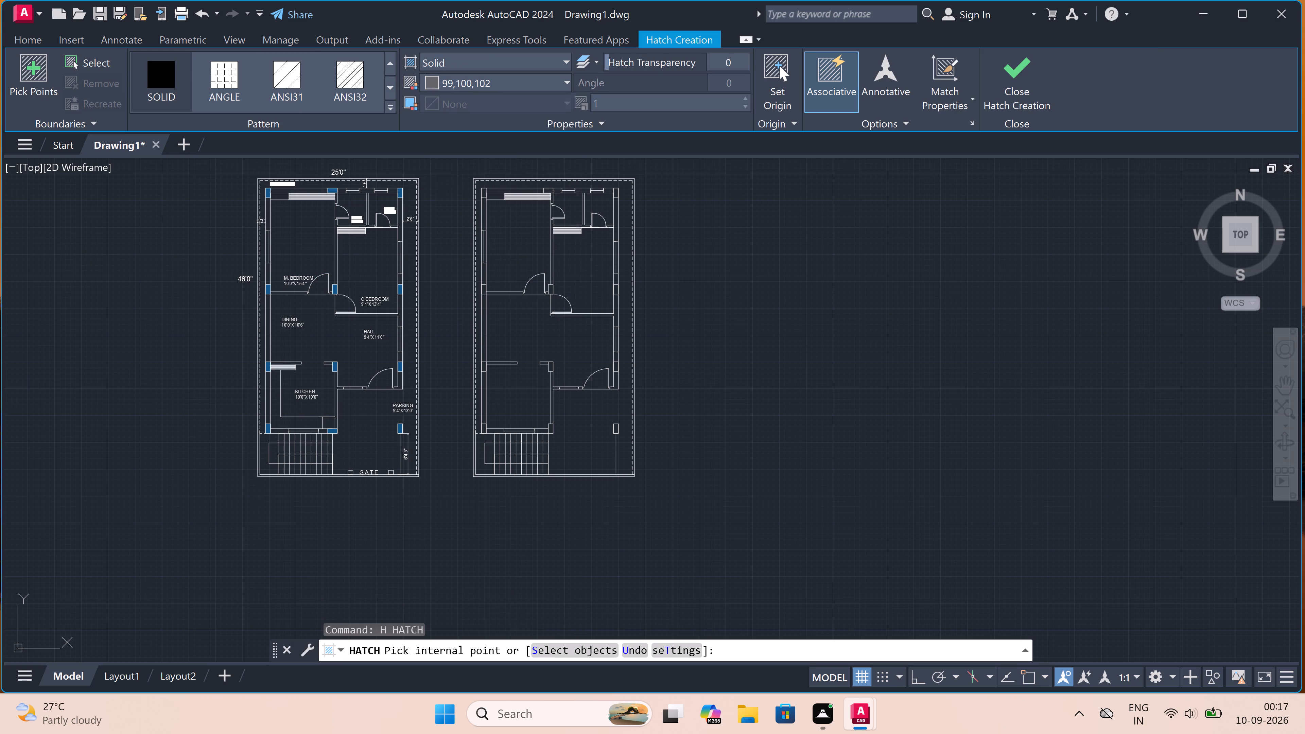
scroll(274, 186, up, 3)
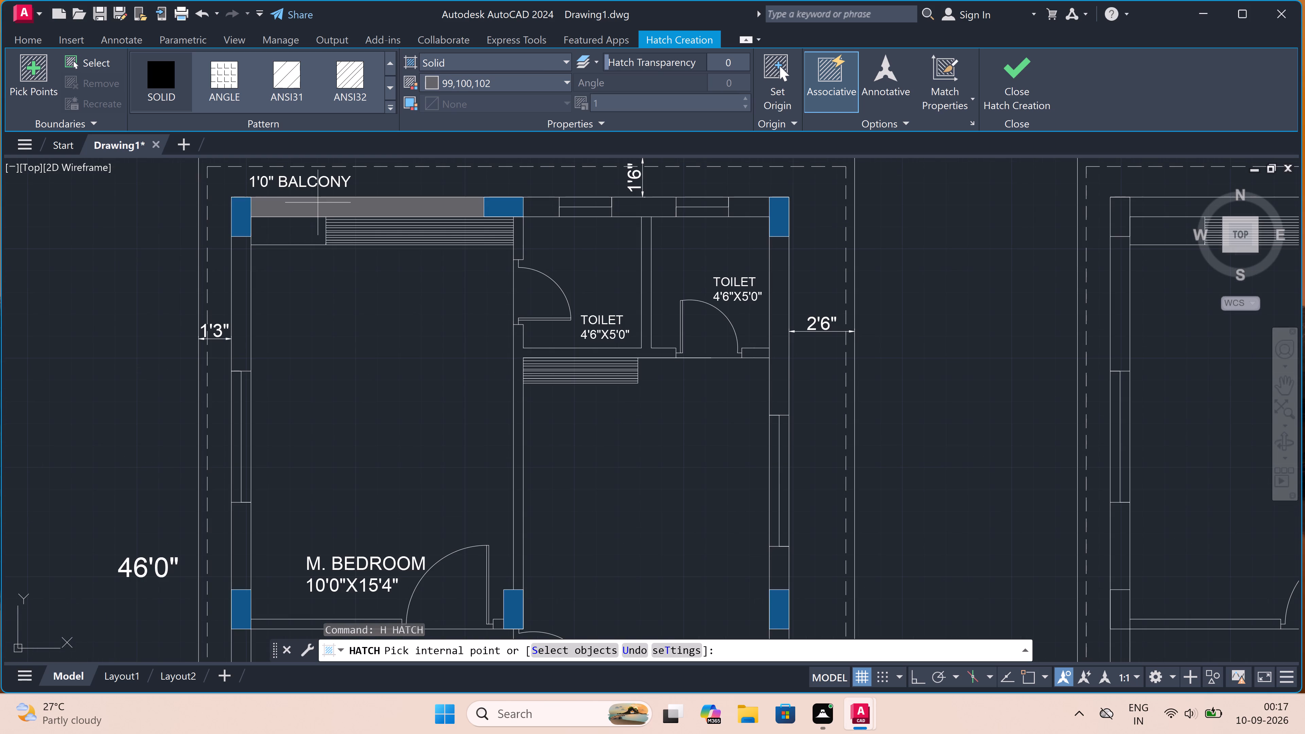
scroll(318, 203, up, 1)
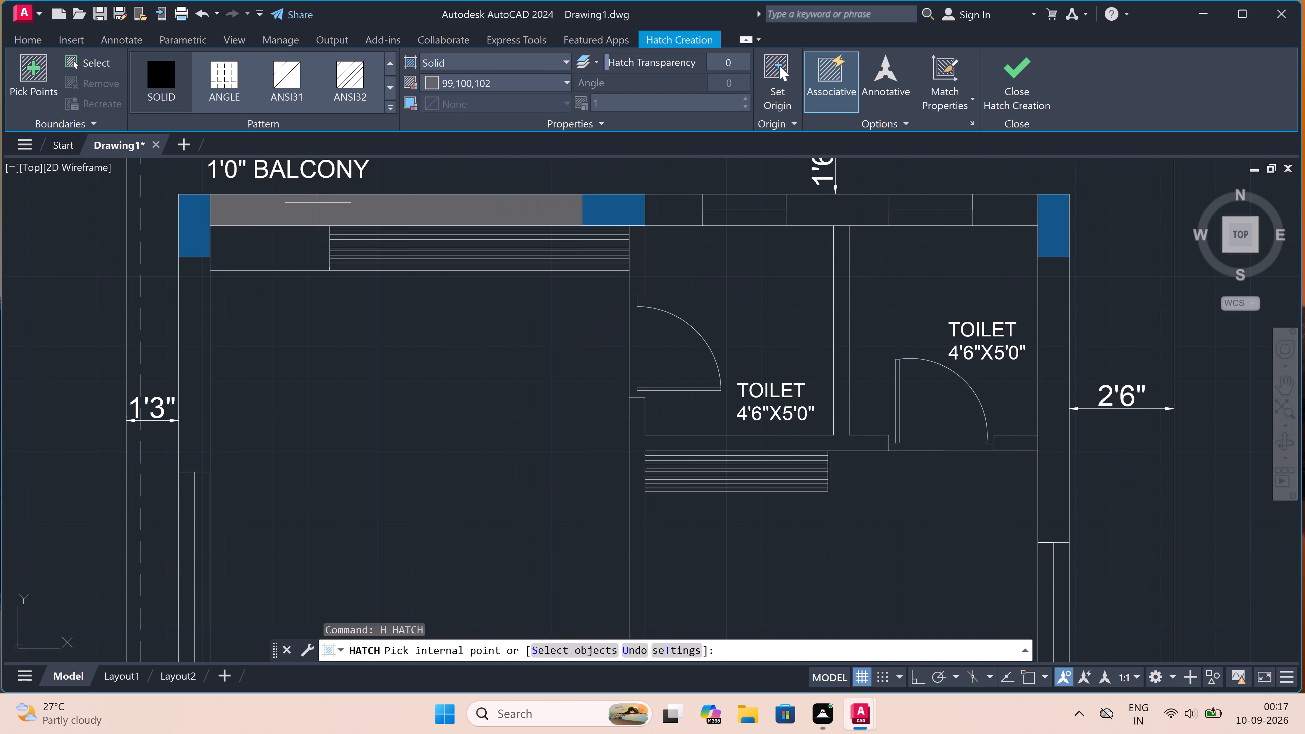
click(318, 203)
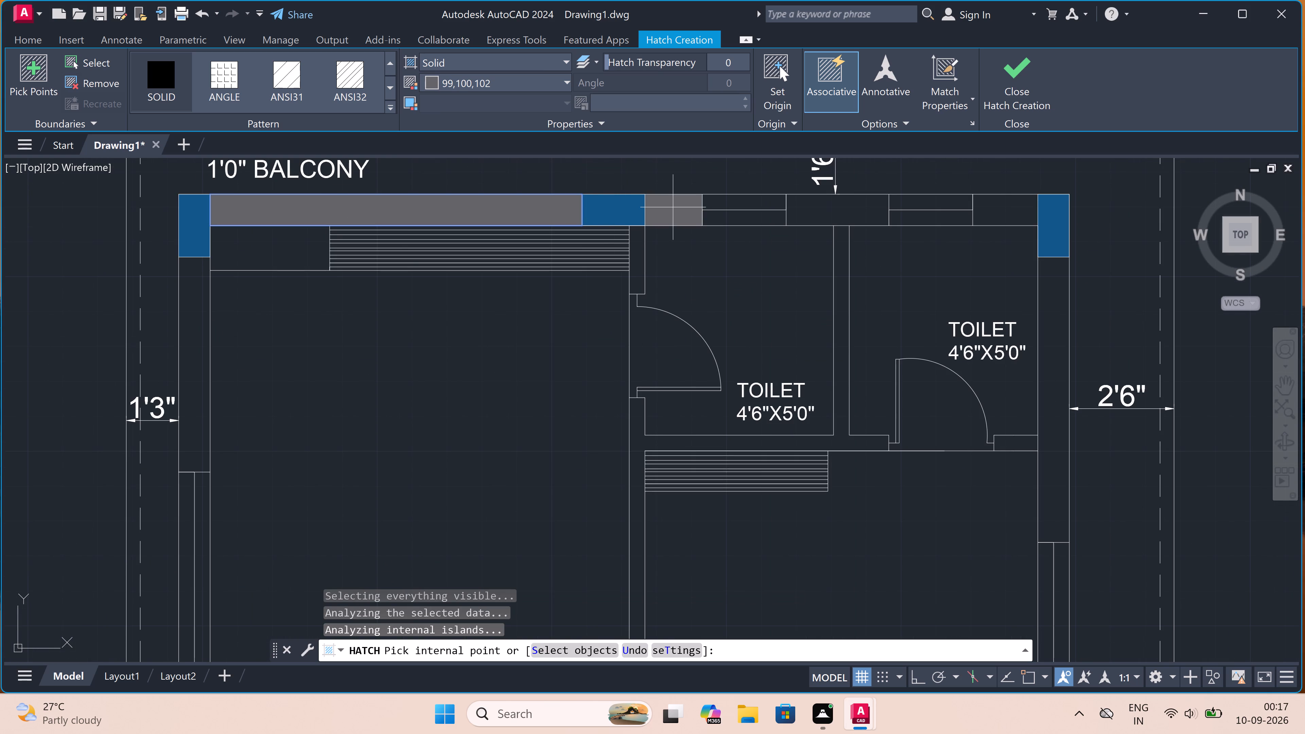
click(673, 207)
click(815, 208)
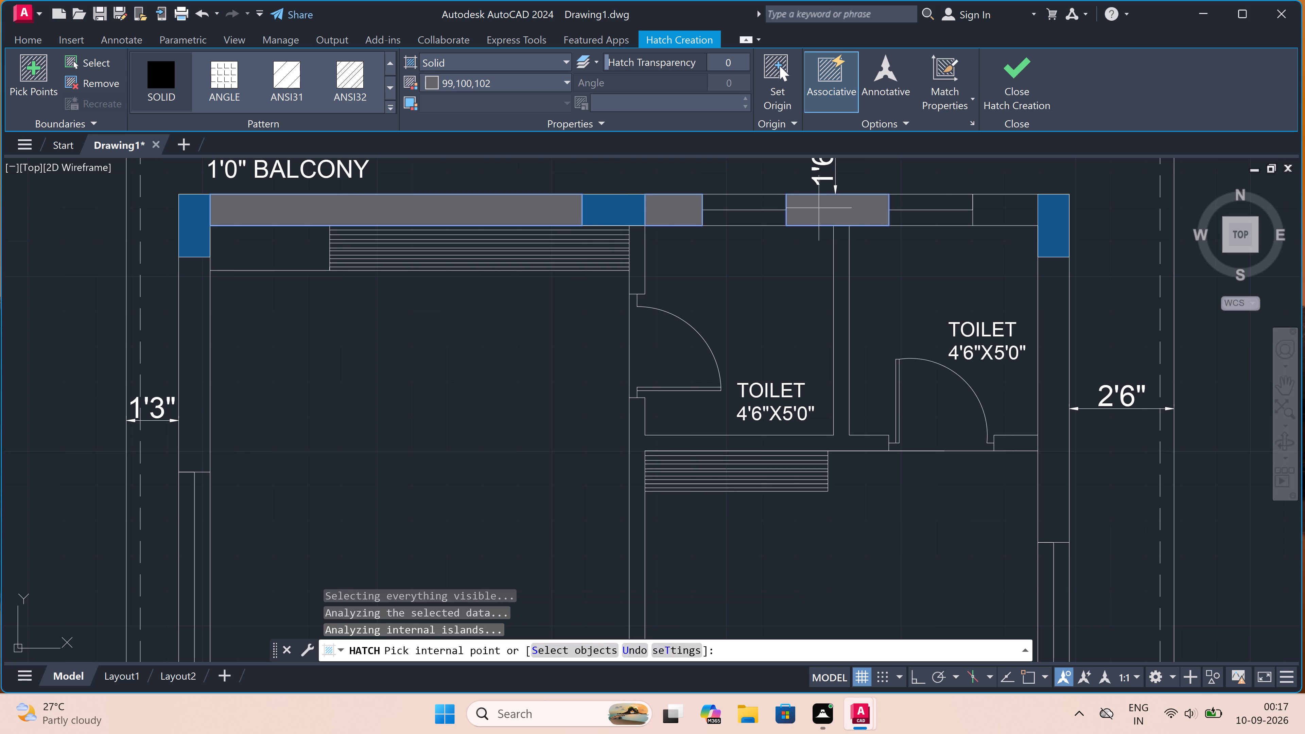
click(1005, 208)
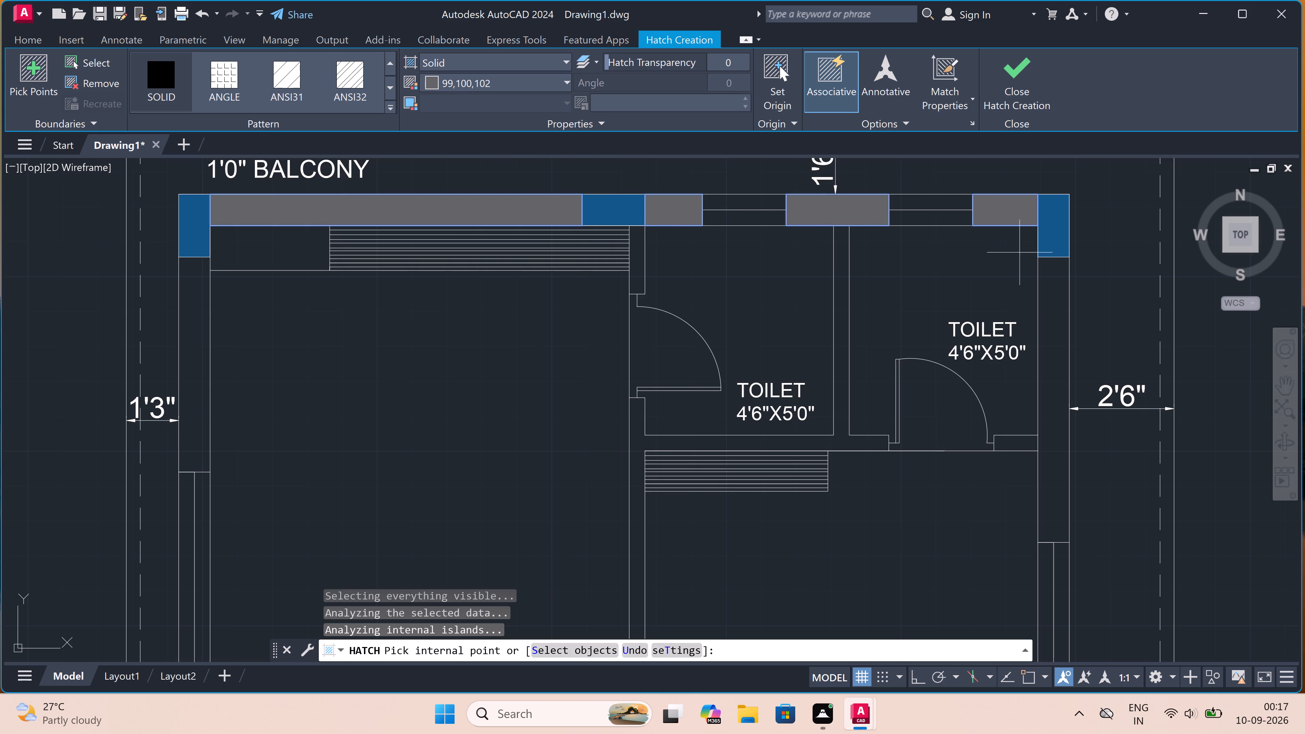
Add the solid grey hatch to the left plan's toilet and bedroom partition walls and the outer-wall segments below the two upper corner columns.
click(1051, 337)
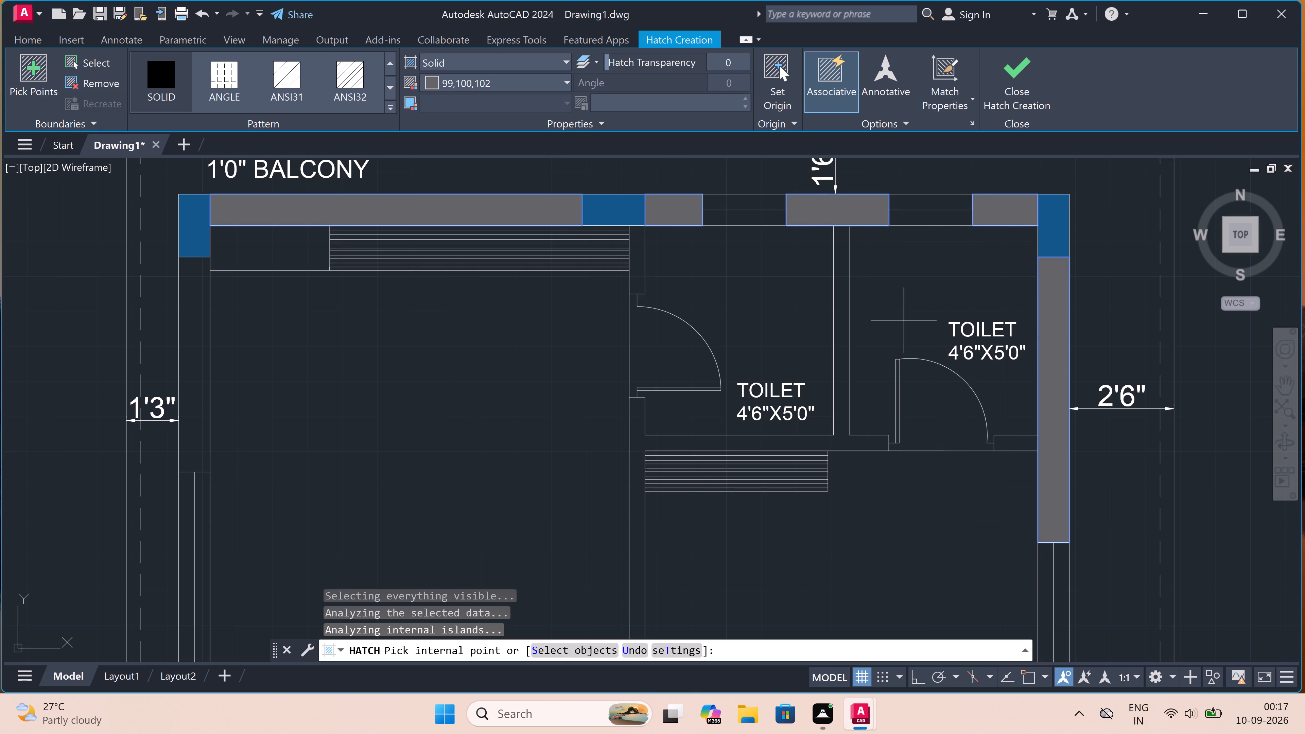
click(838, 291)
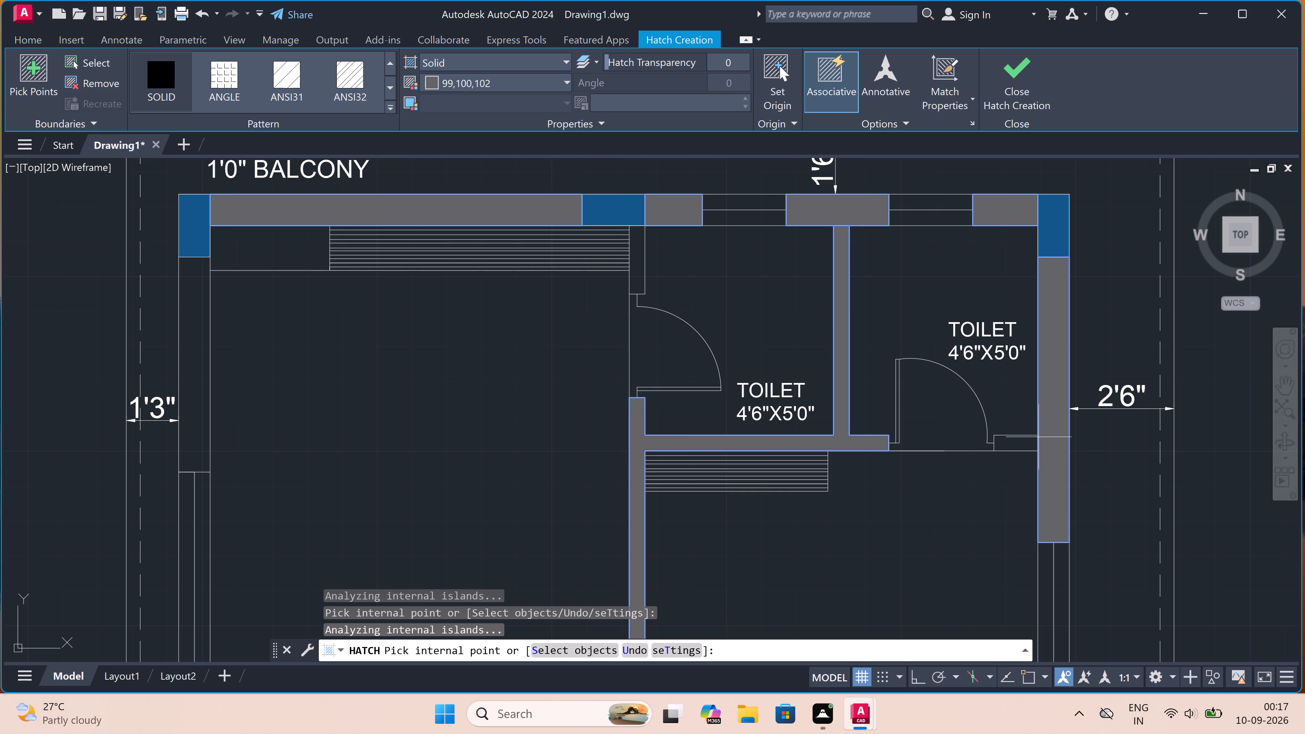
click(1022, 438)
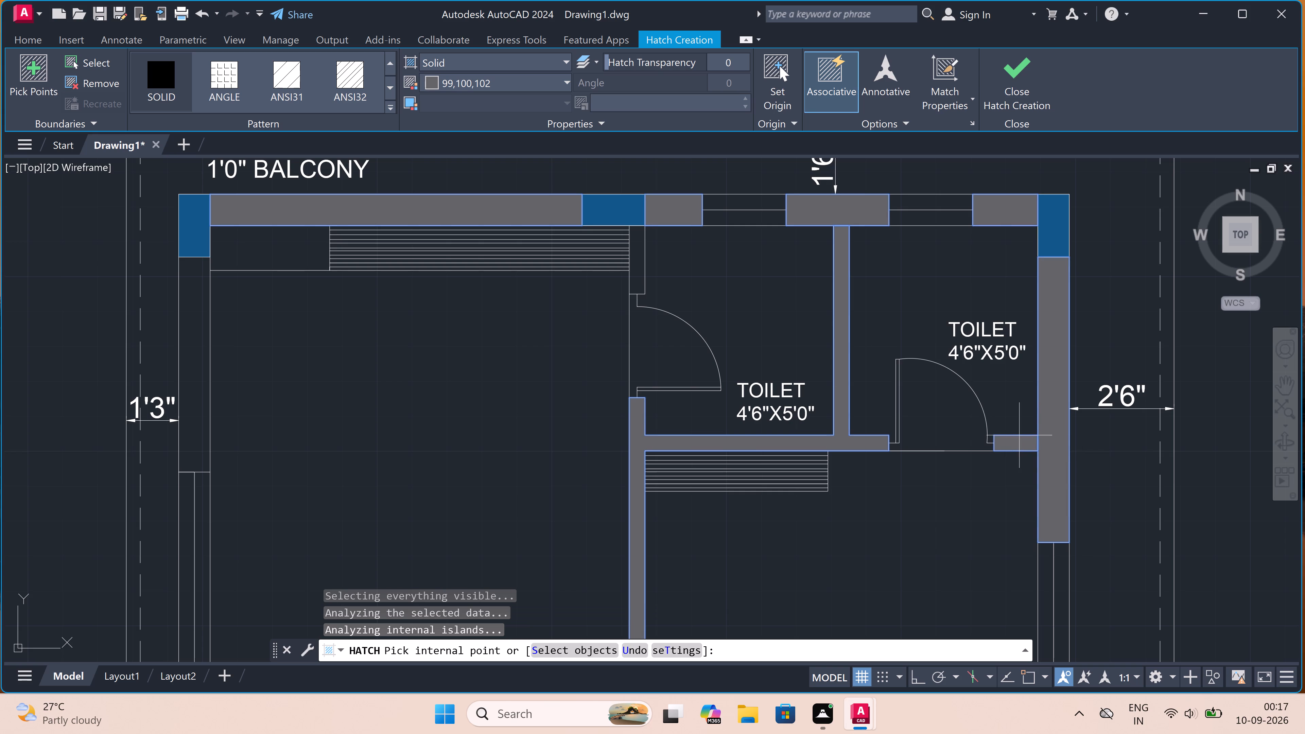
click(636, 254)
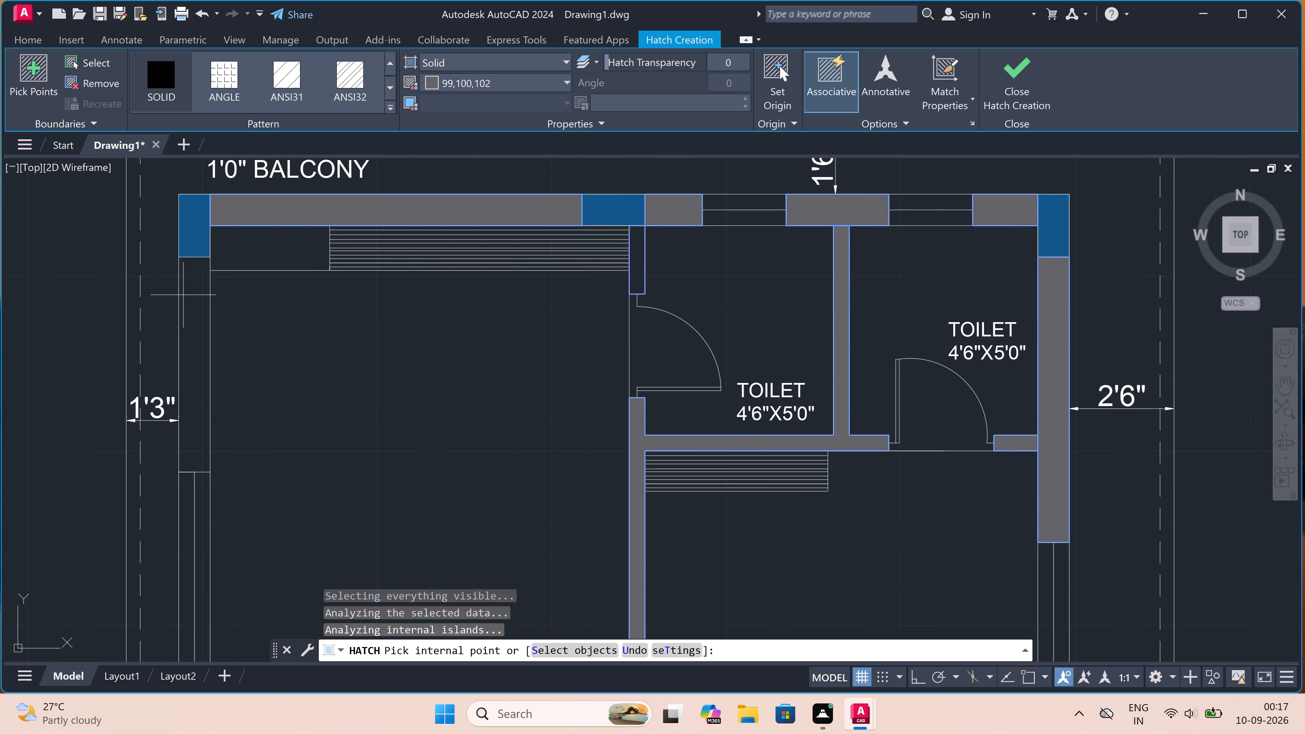
click(186, 299)
Add the solid grey hatch to the left plan's DINING outer wall, both M. BEDROOM door-wall segments, and M. BEDROOM's outer wall below its window.
scroll(193, 282, down, 4)
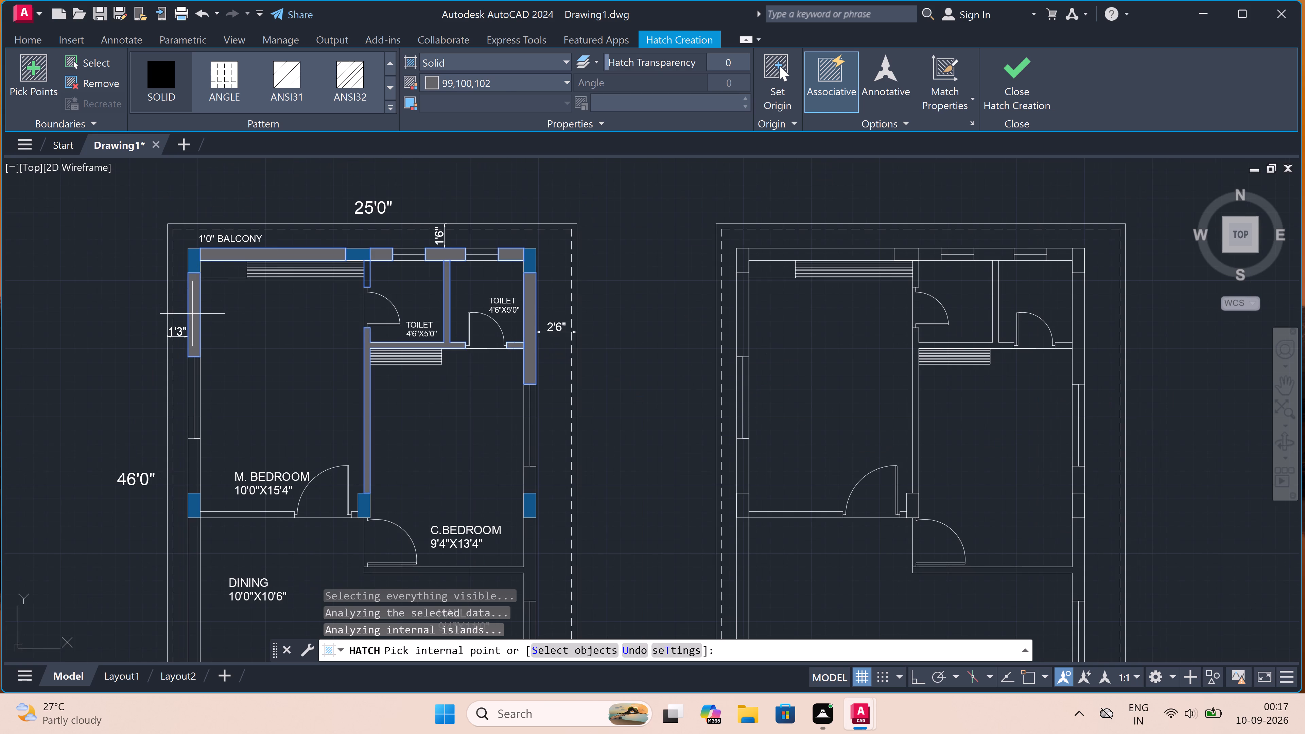
scroll(327, 244, down, 3)
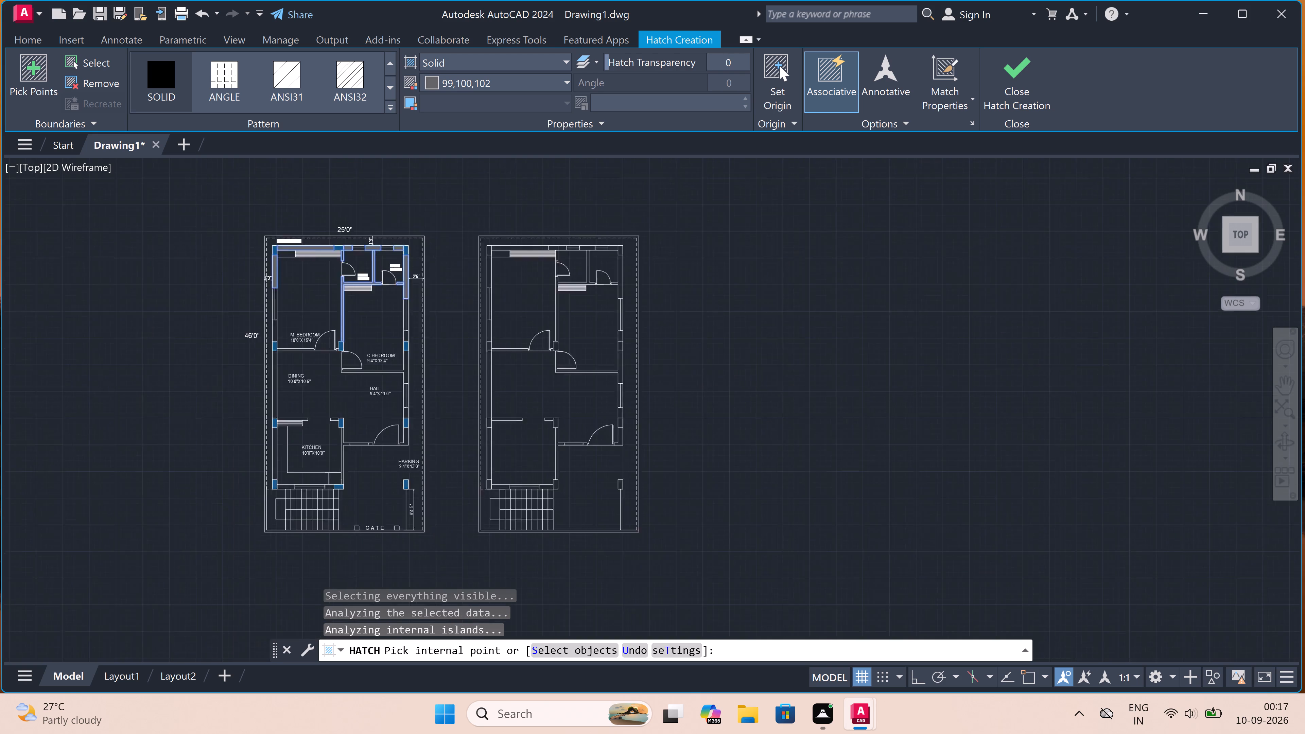
scroll(273, 292, up, 3)
scroll(309, 349, up, 3)
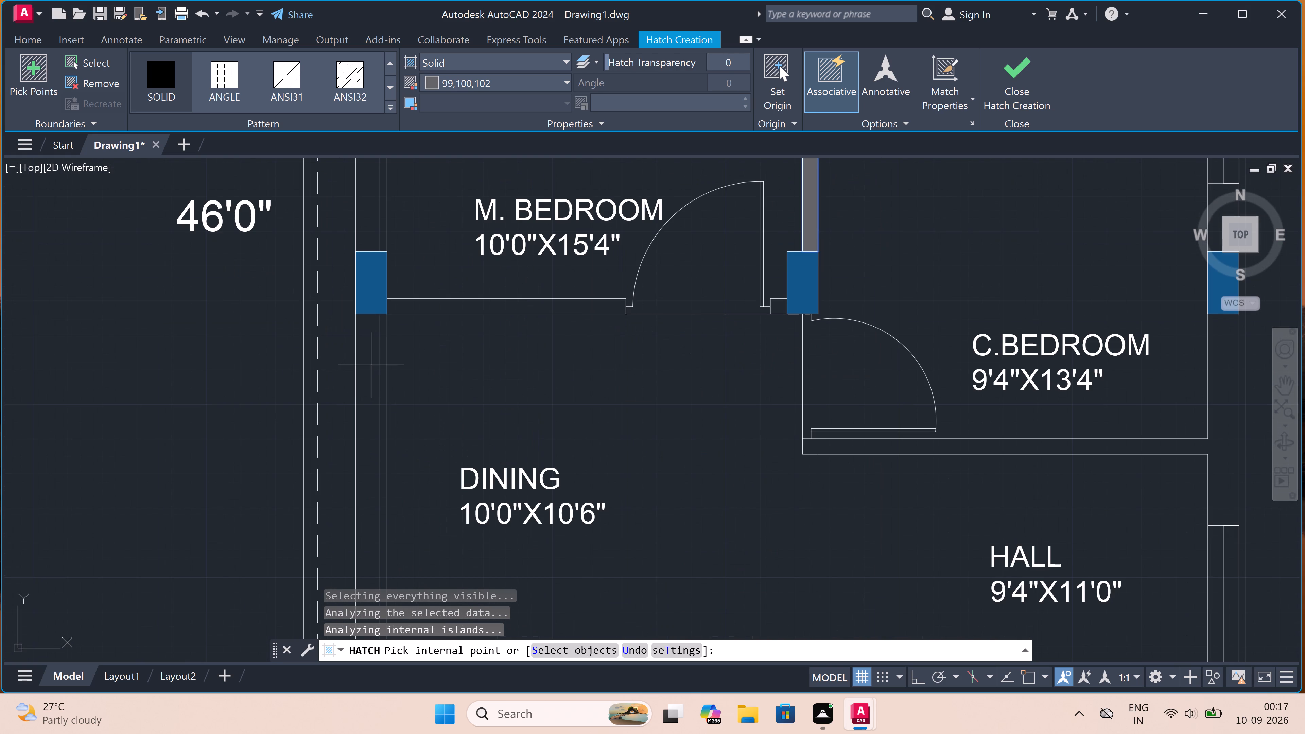
click(368, 366)
click(449, 307)
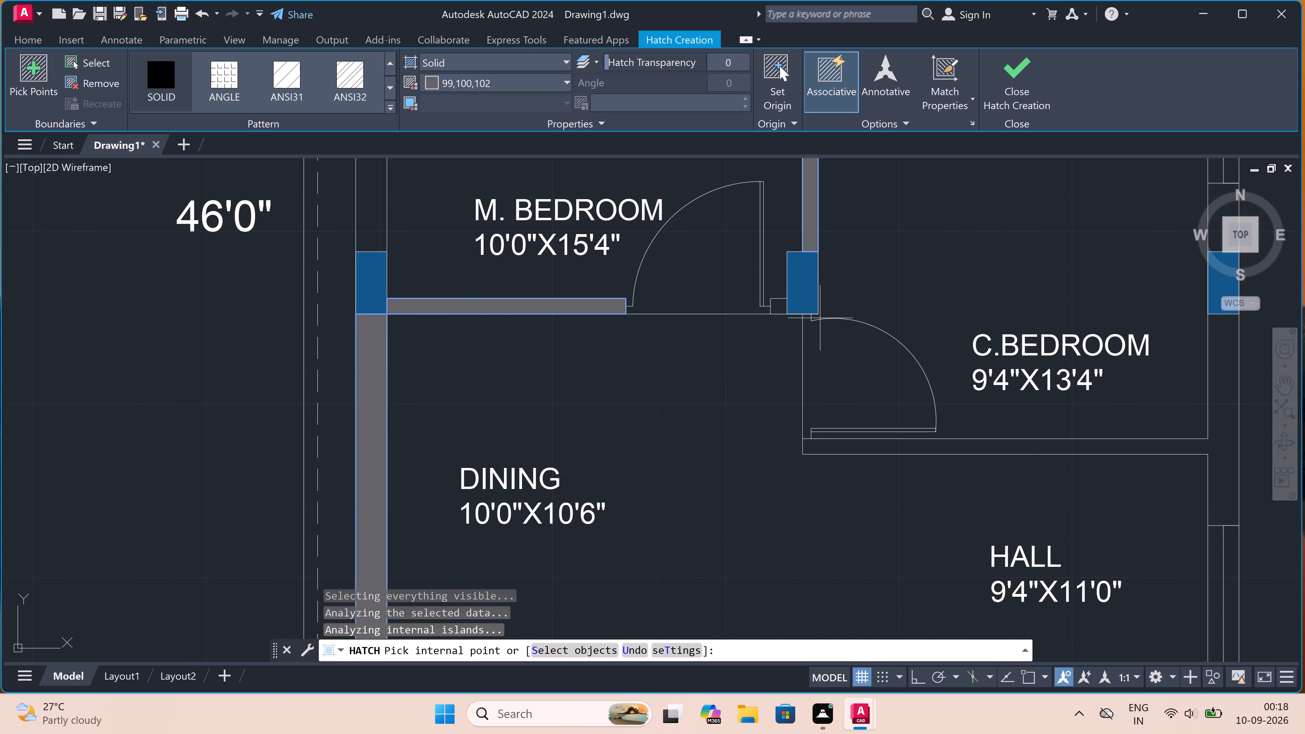
scroll(785, 300, up, 2)
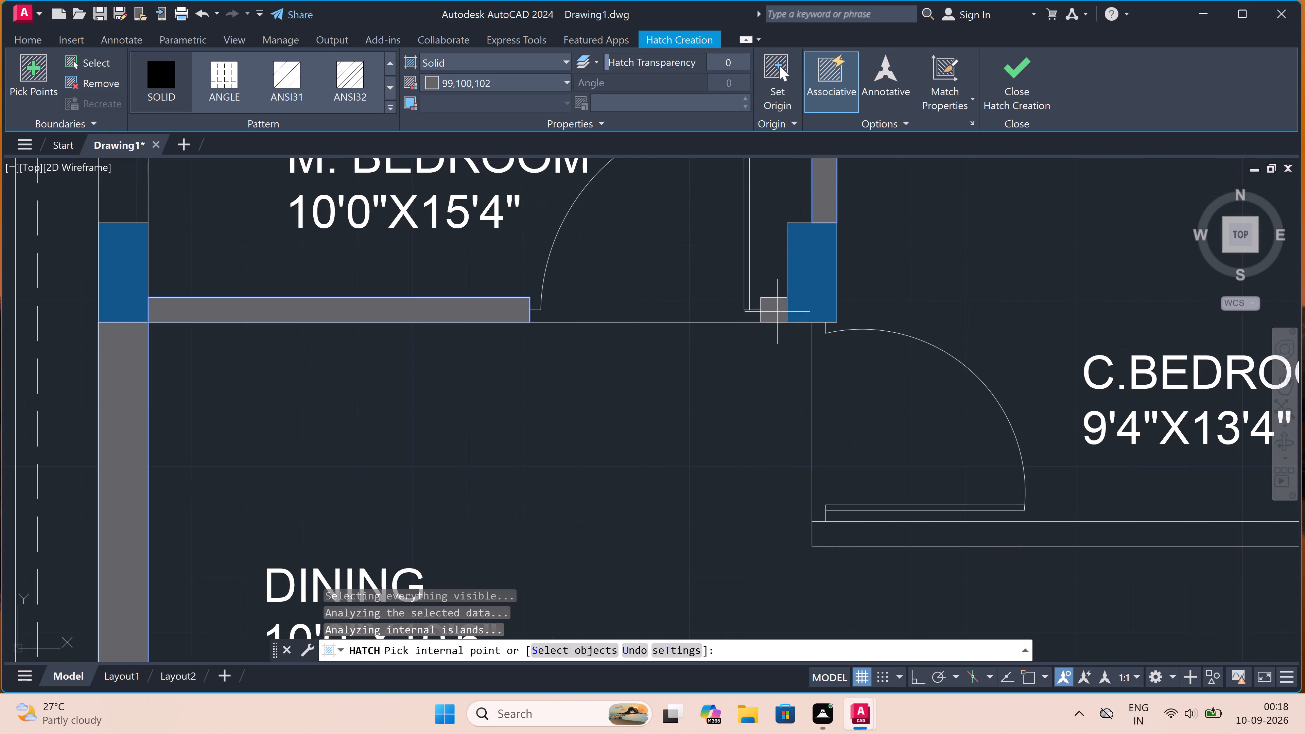
click(776, 312)
scroll(776, 312, down, 4)
scroll(672, 275, up, 1)
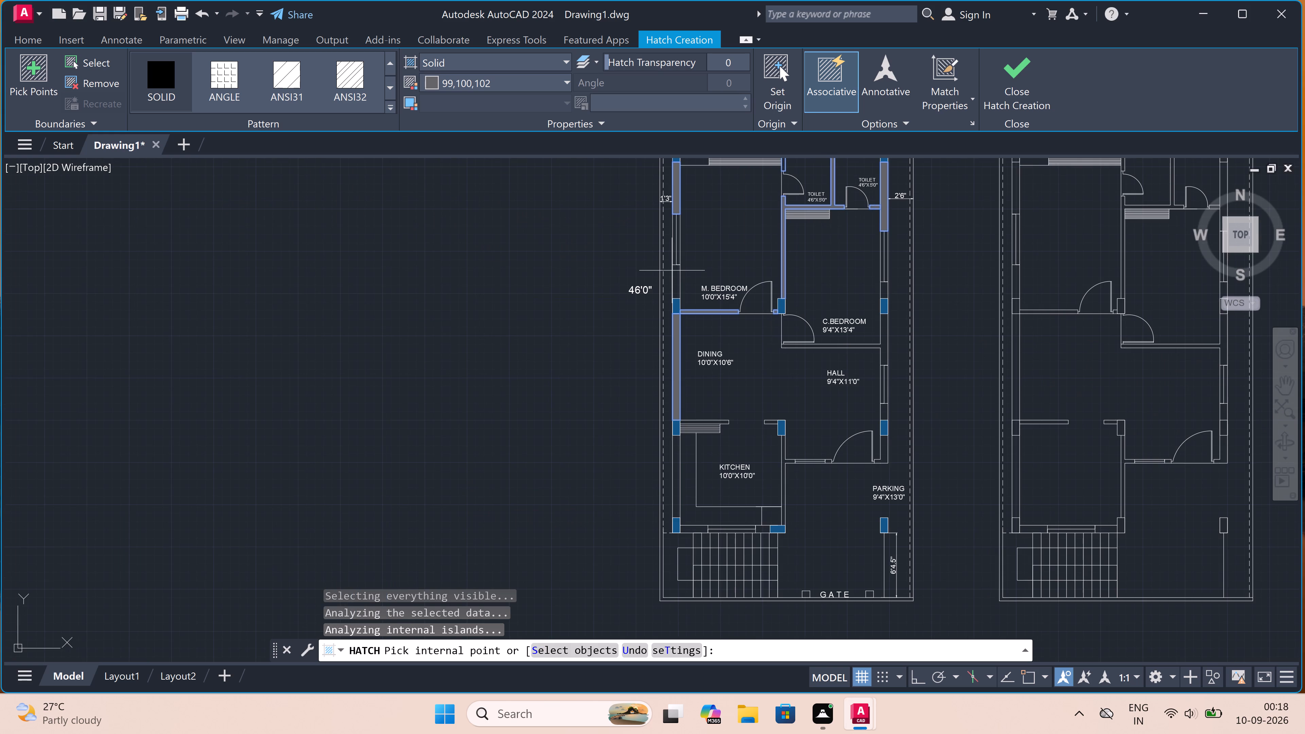
scroll(672, 272, up, 2)
click(688, 291)
Add the solid grey hatch to the left plan's C.BEDROOM–HALL partition and the outer-wall segments above and below C.BEDROOM's column.
scroll(688, 288, down, 4)
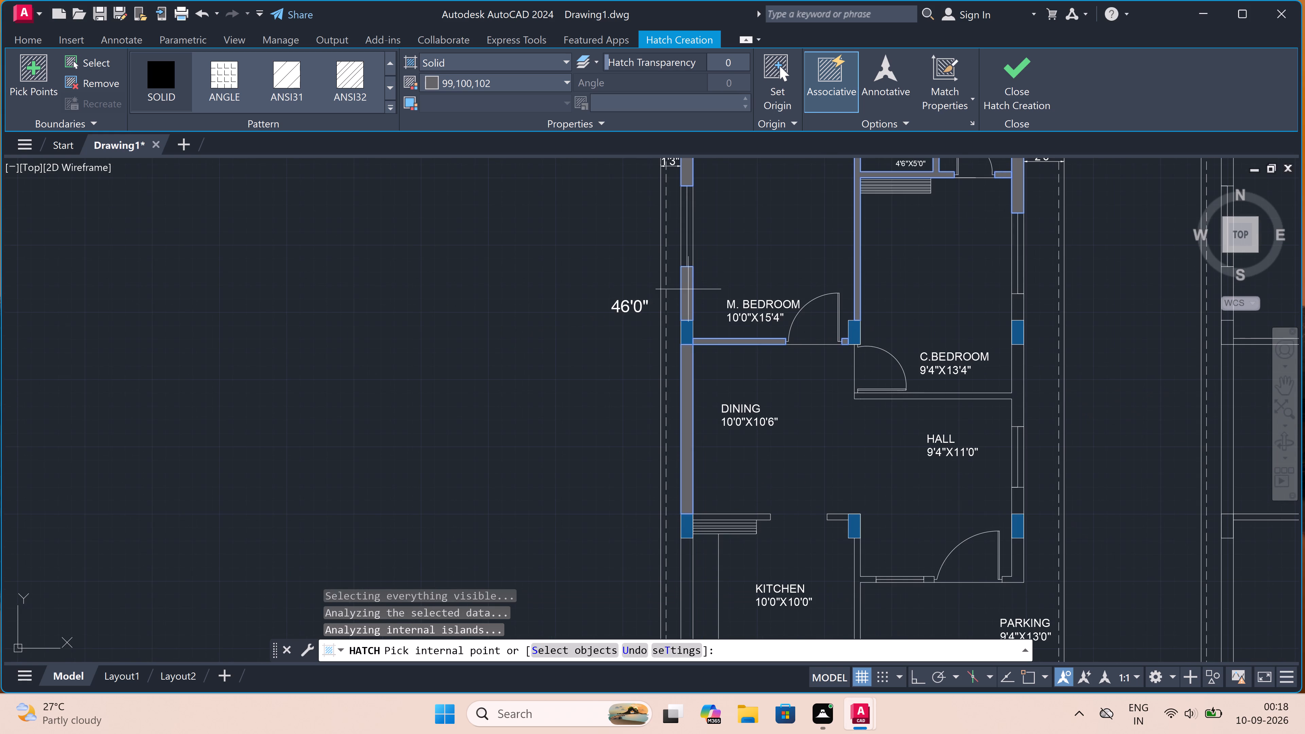
scroll(1093, 373, up, 3)
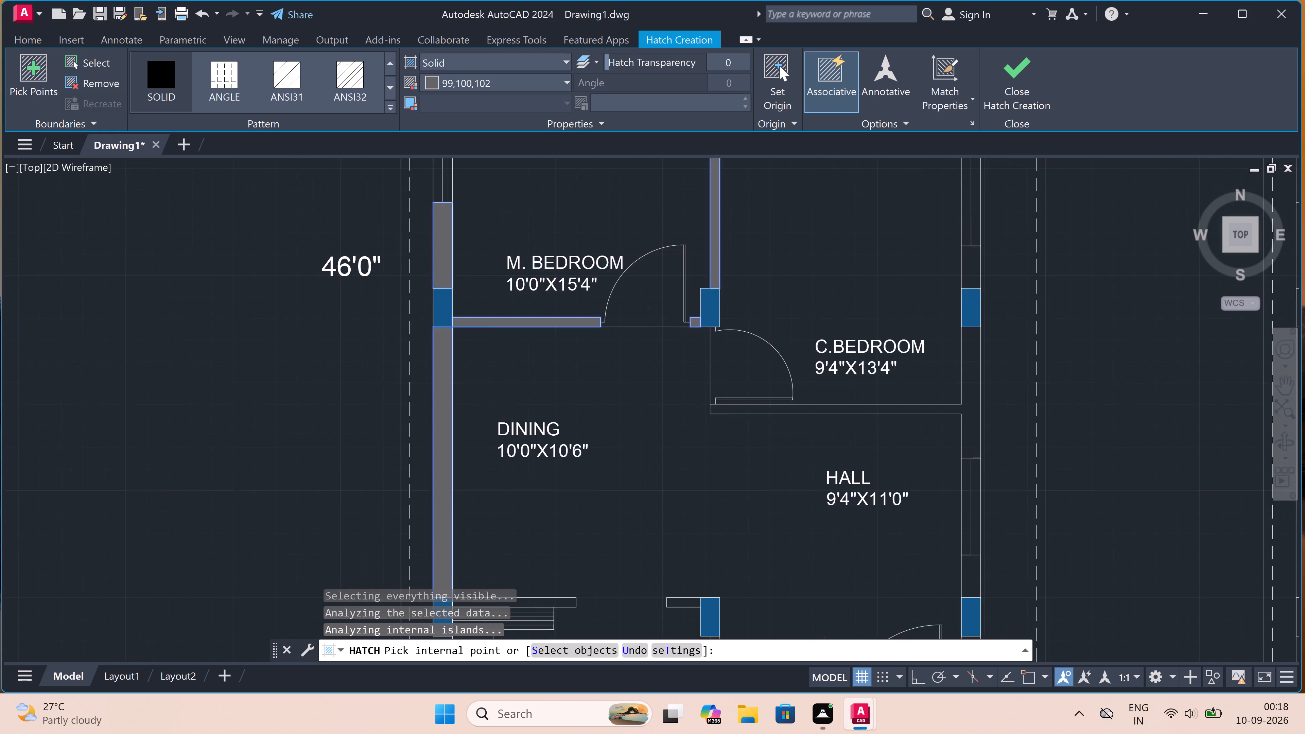
scroll(921, 389, up, 1)
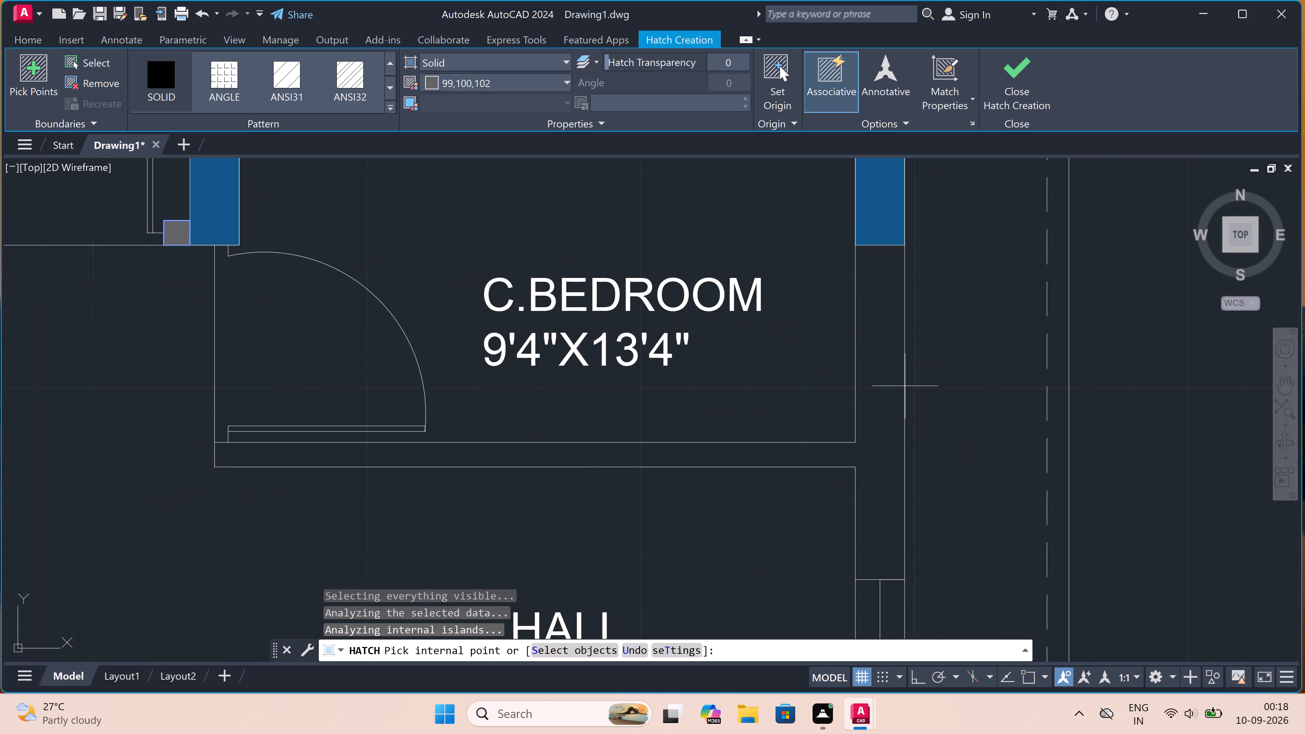
click(873, 381)
scroll(874, 372, down, 3)
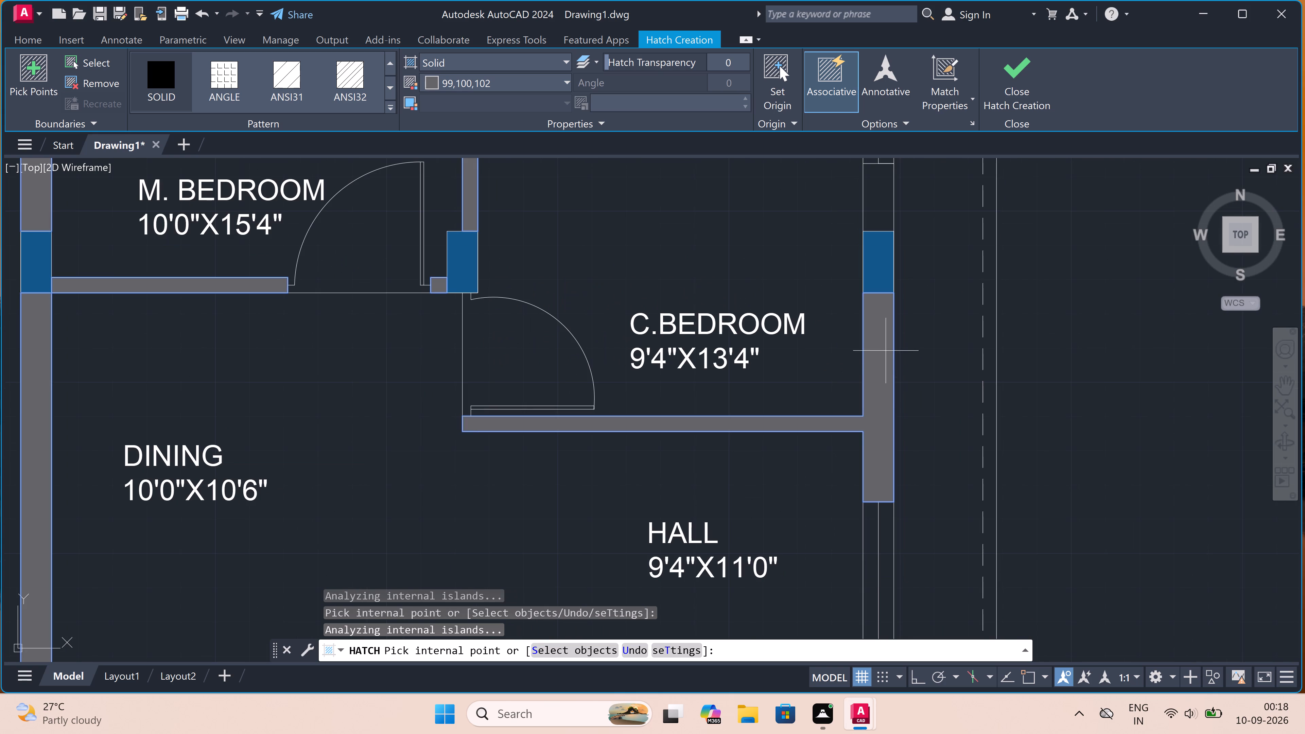
click(881, 204)
Add the solid grey hatch to the left plan's outer-wall segments around the HALL column, the pier beside the entrance door, and the kitchen's parking-side wall.
scroll(881, 204, down, 3)
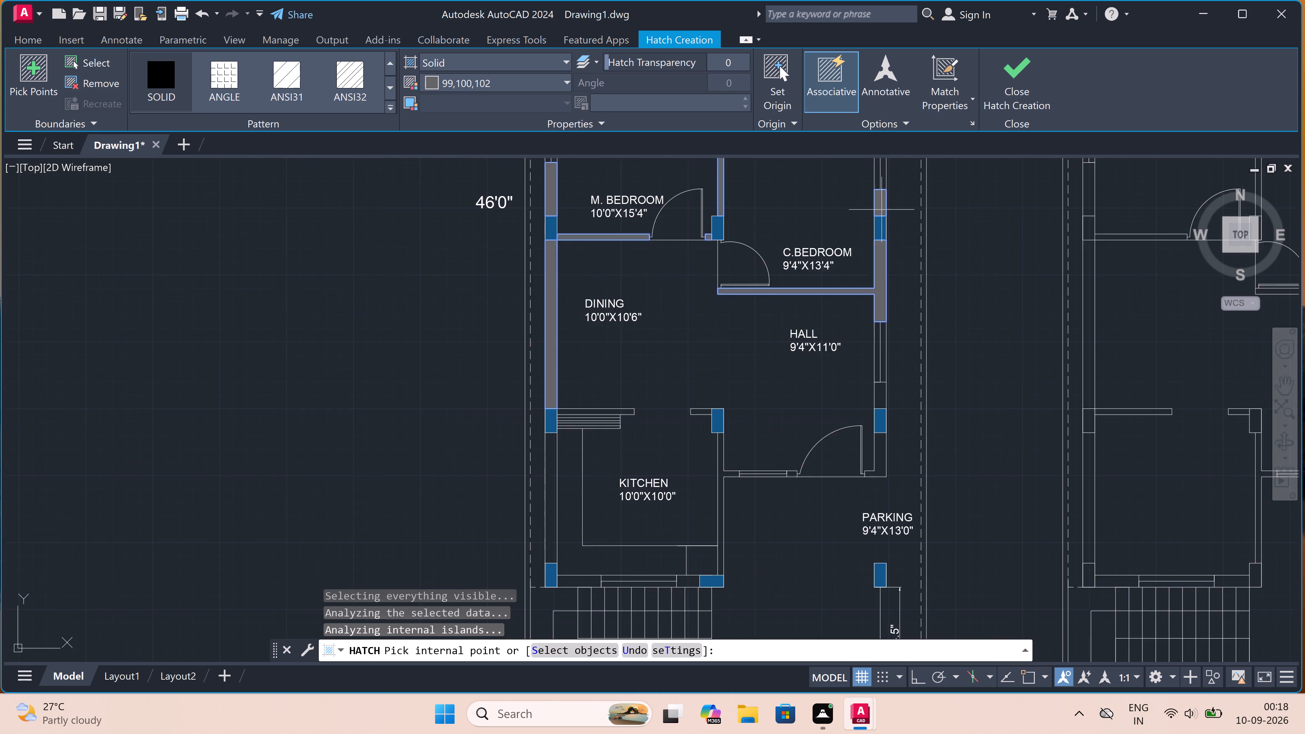
scroll(878, 335, up, 3)
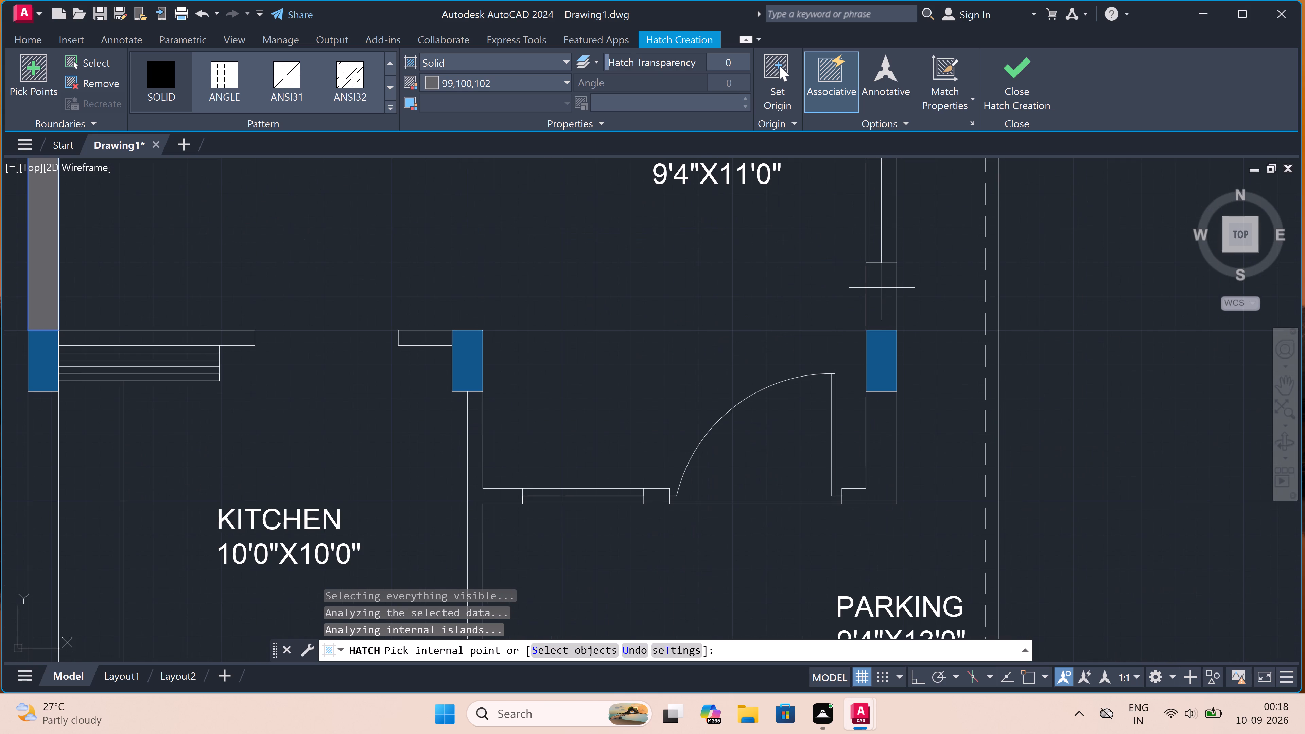
click(882, 288)
double_click(893, 436)
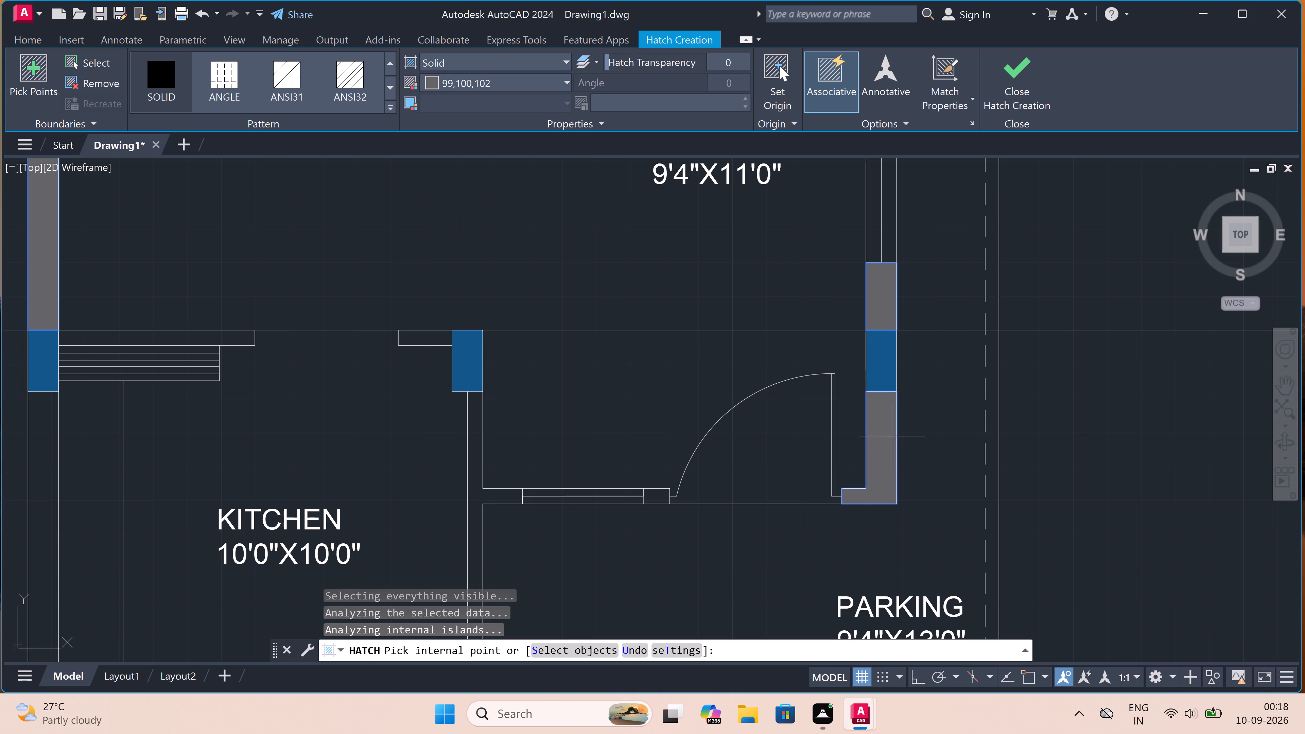
click(660, 500)
click(475, 485)
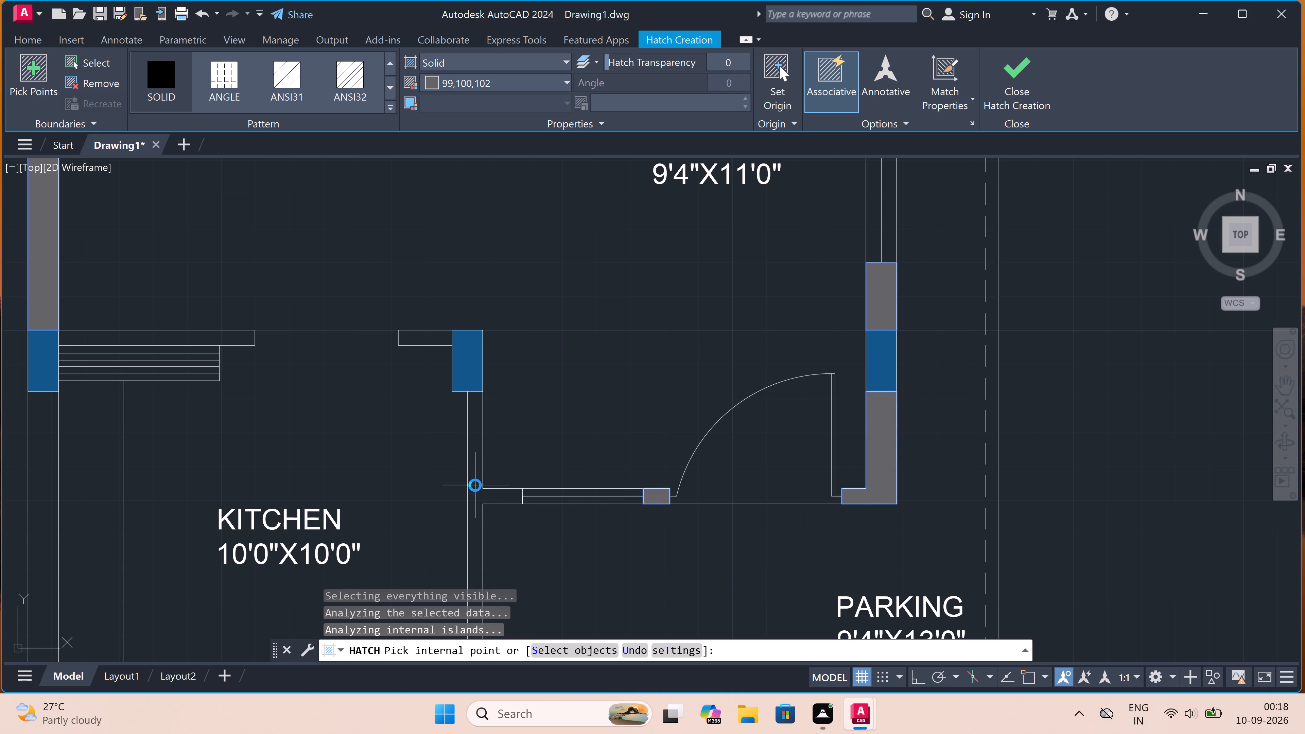
Add the solid grey hatch to the two wall segments beside the left plan's stair-side kitchen window and the kitchen's outer wall.
scroll(477, 480, down, 4)
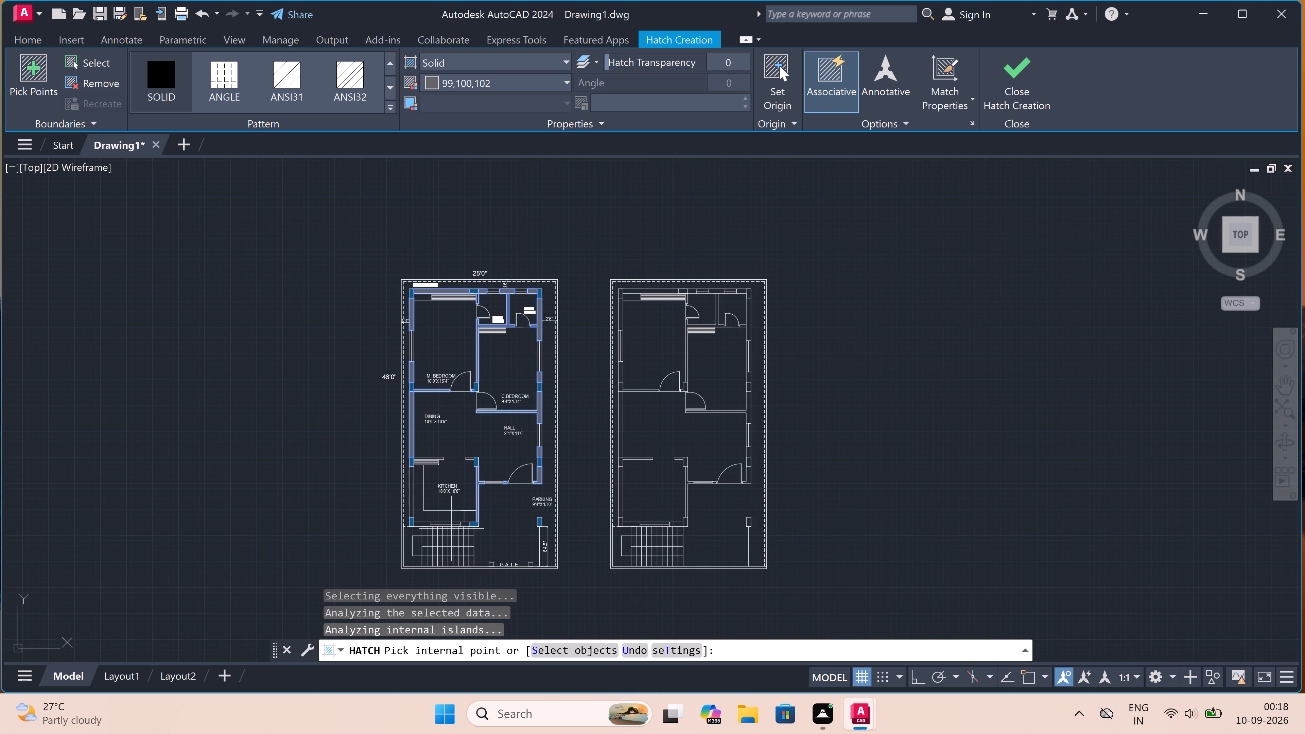
scroll(451, 529, up, 3)
scroll(473, 512, up, 2)
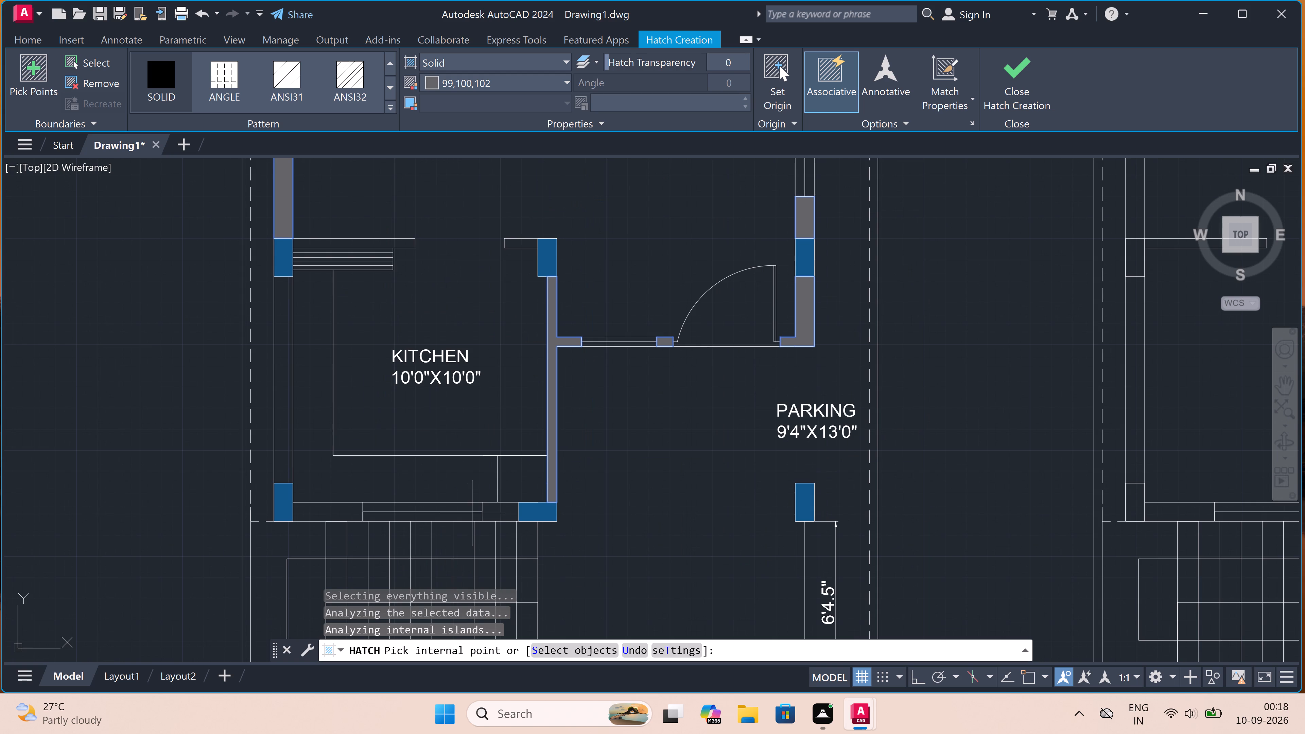
click(500, 510)
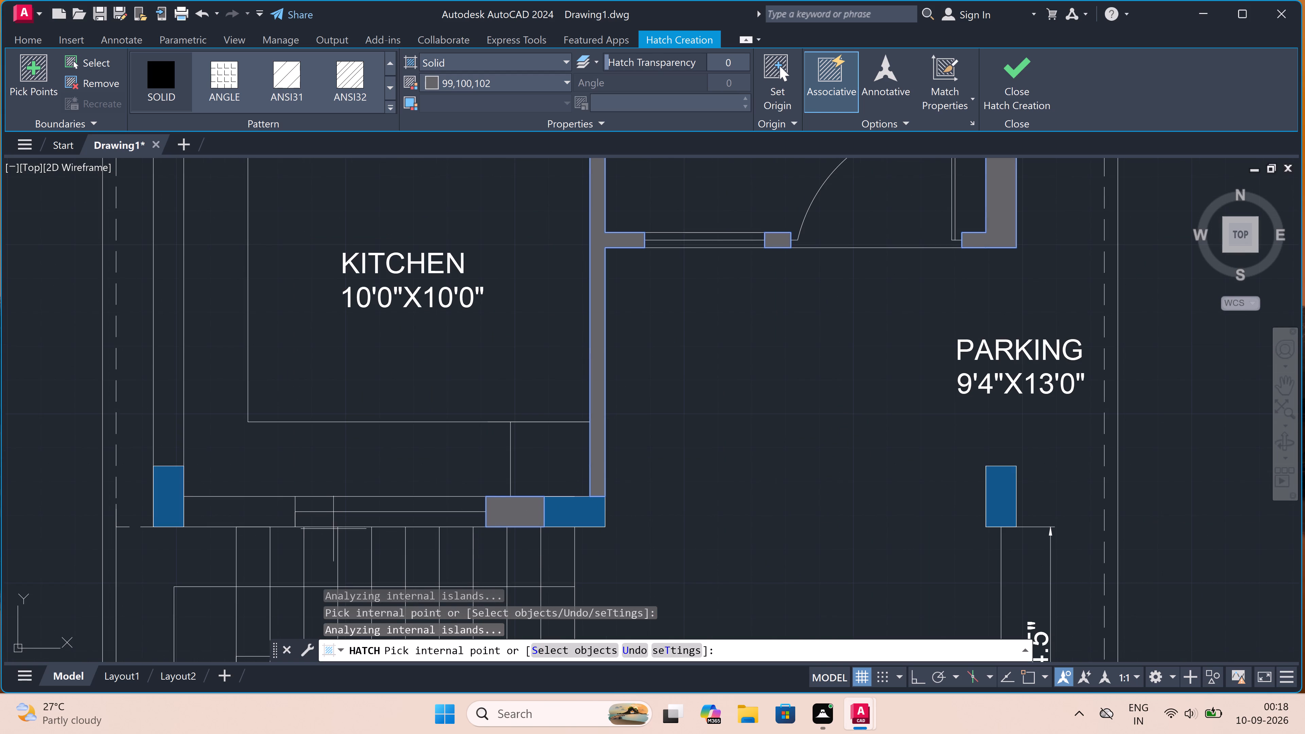
click(251, 513)
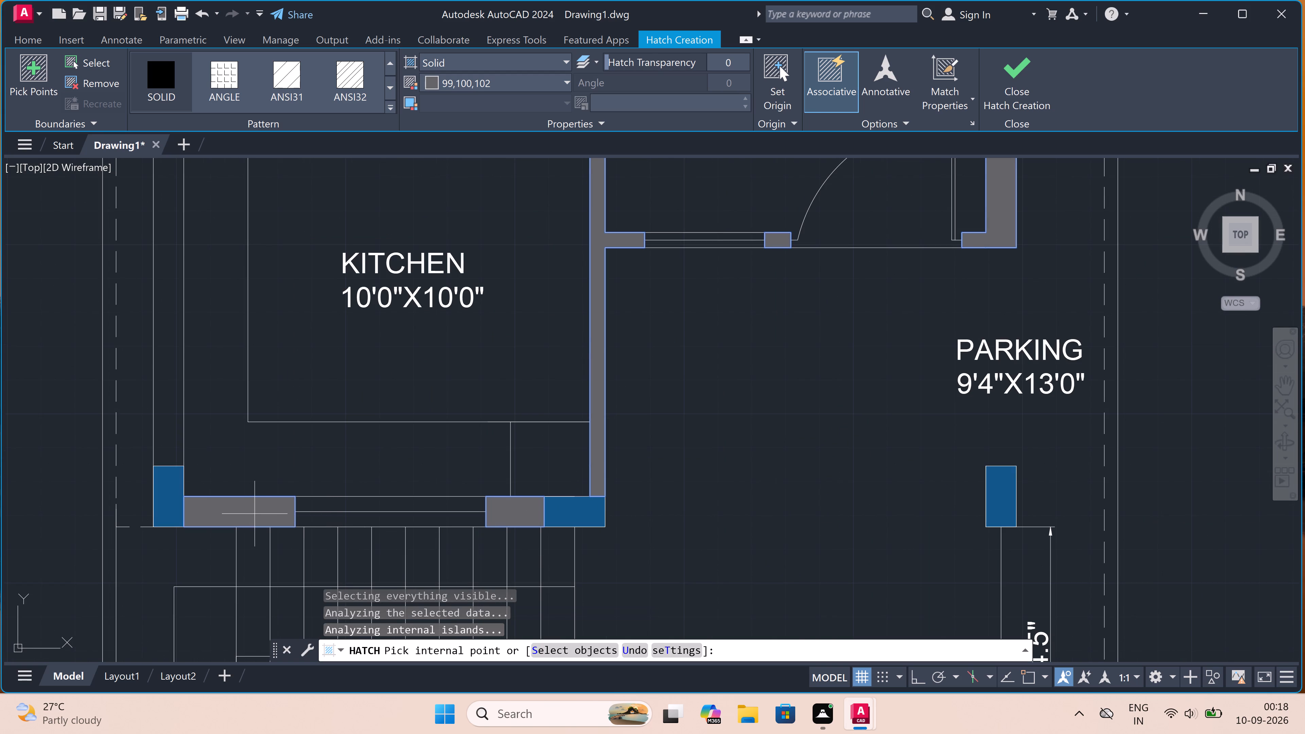
scroll(267, 512, down, 5)
scroll(255, 503, up, 4)
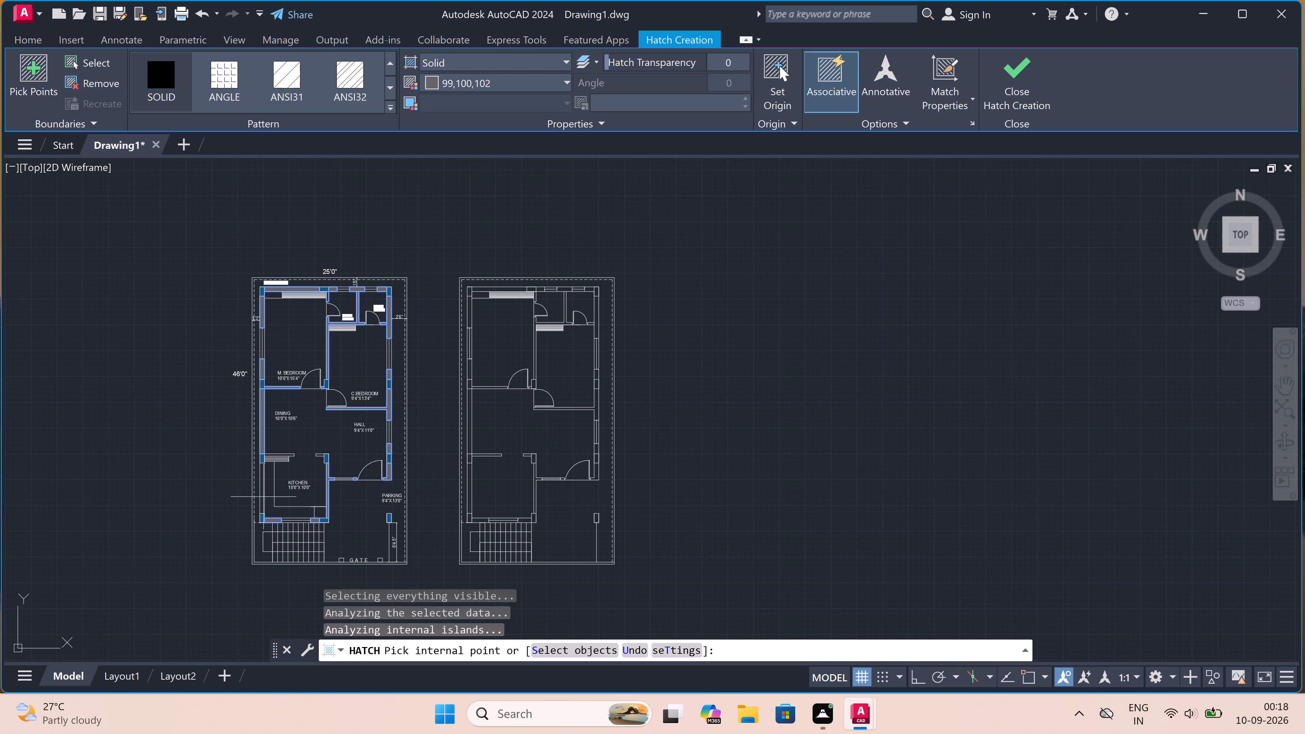
scroll(251, 492, up, 5)
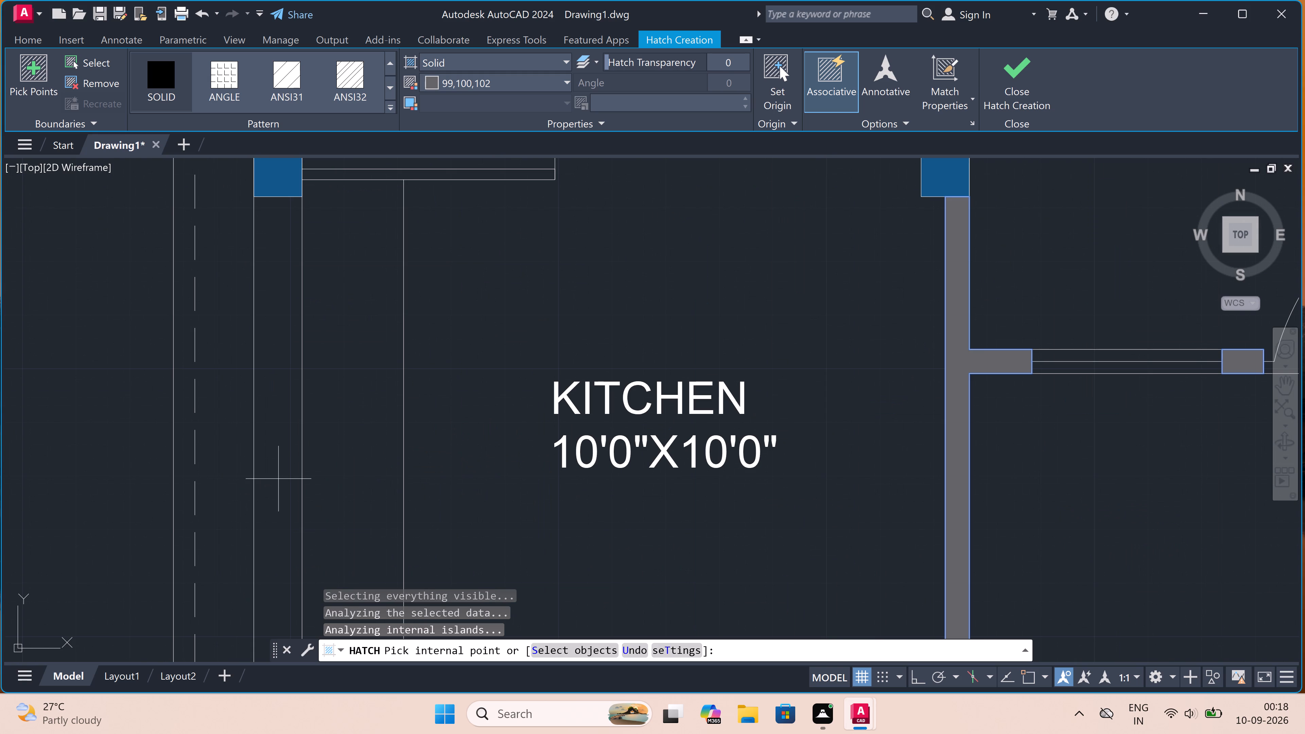
click(279, 478)
scroll(279, 478, down, 3)
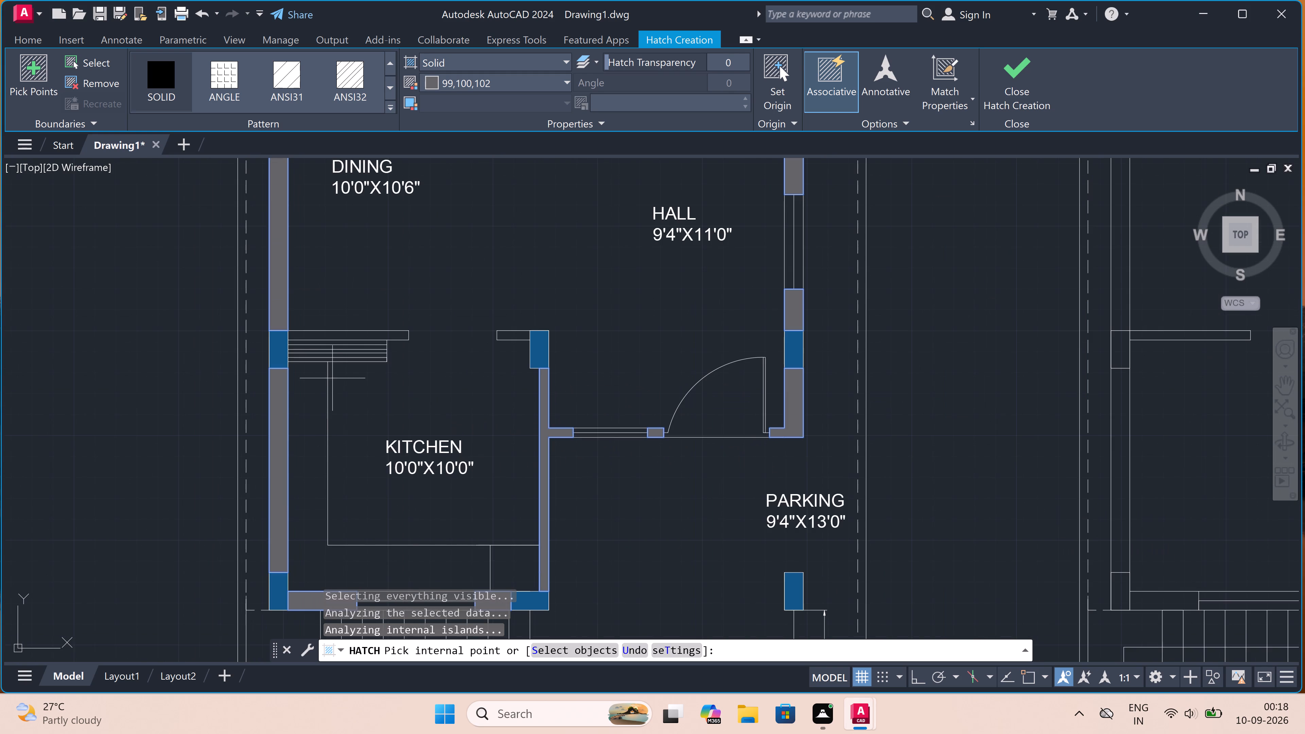
Add the solid grey hatch to the two wall segments between the left plan's kitchen and DINING area, and finish hatching.
scroll(342, 339, up, 2)
click(346, 329)
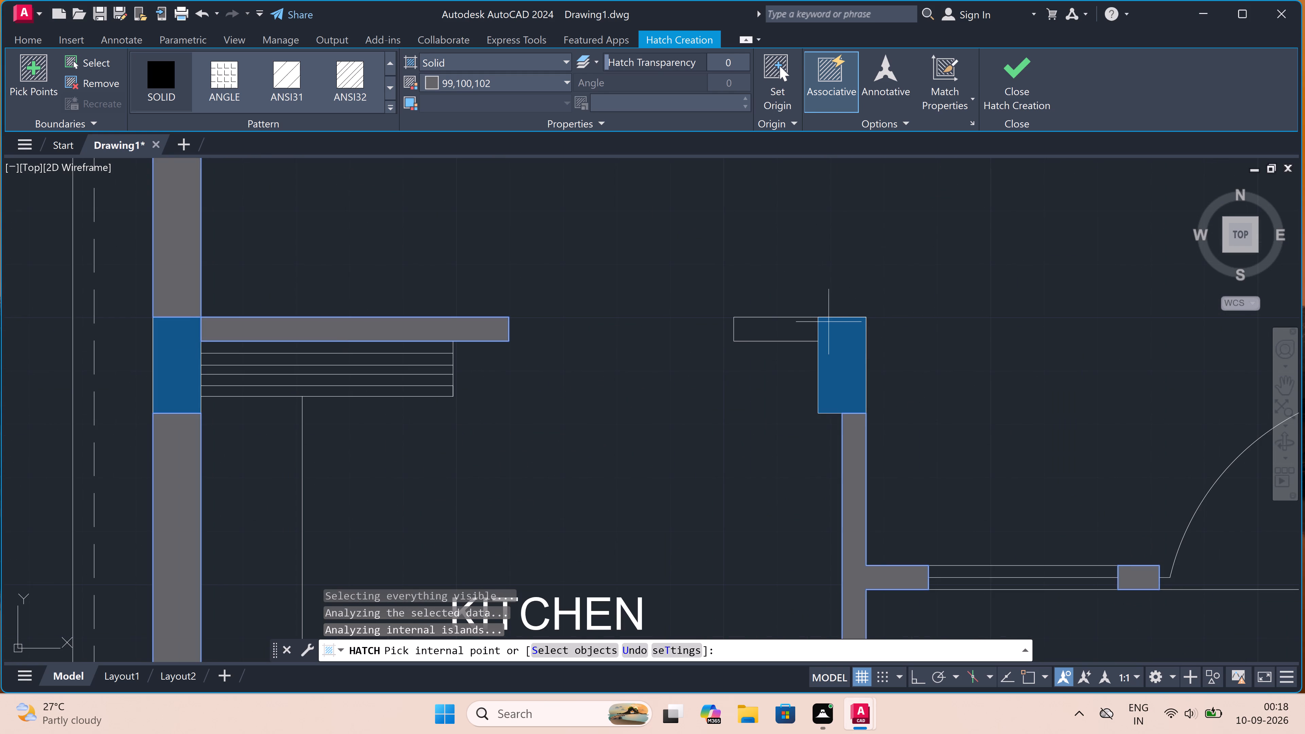
click(776, 334)
scroll(776, 334, down, 4)
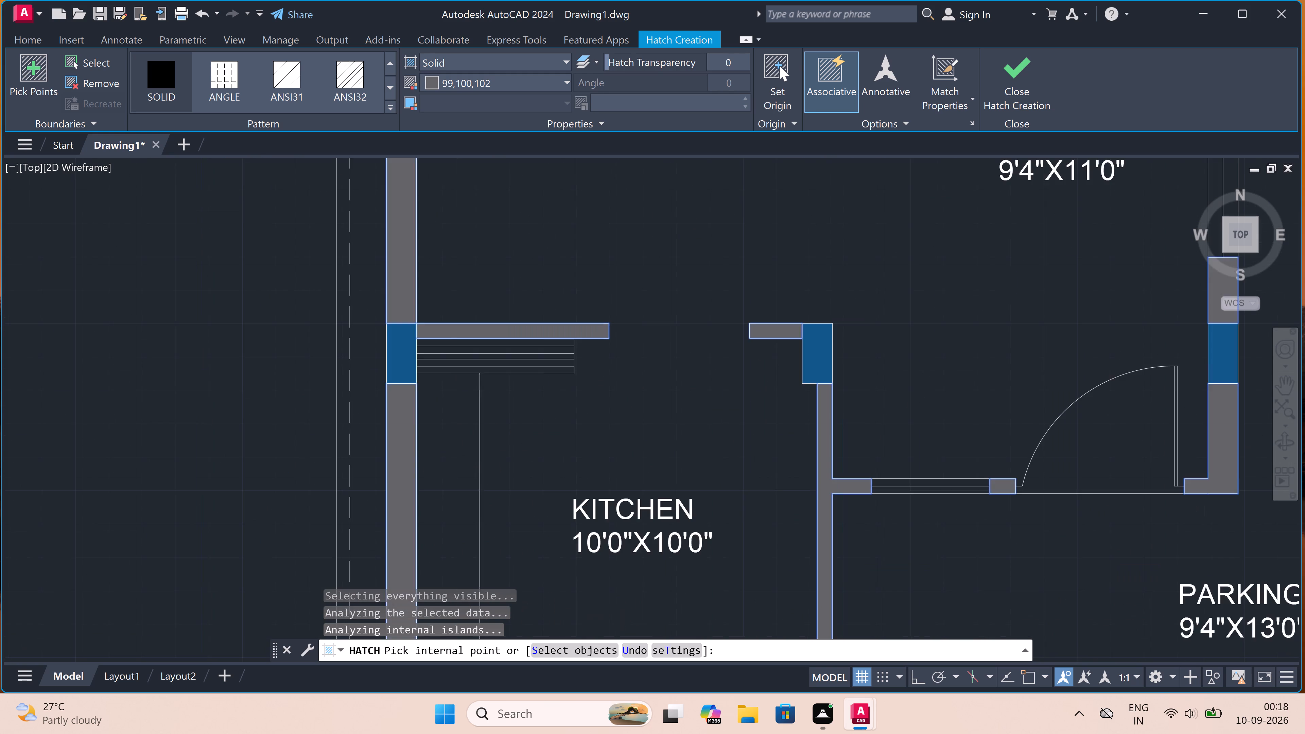
scroll(737, 335, down, 2)
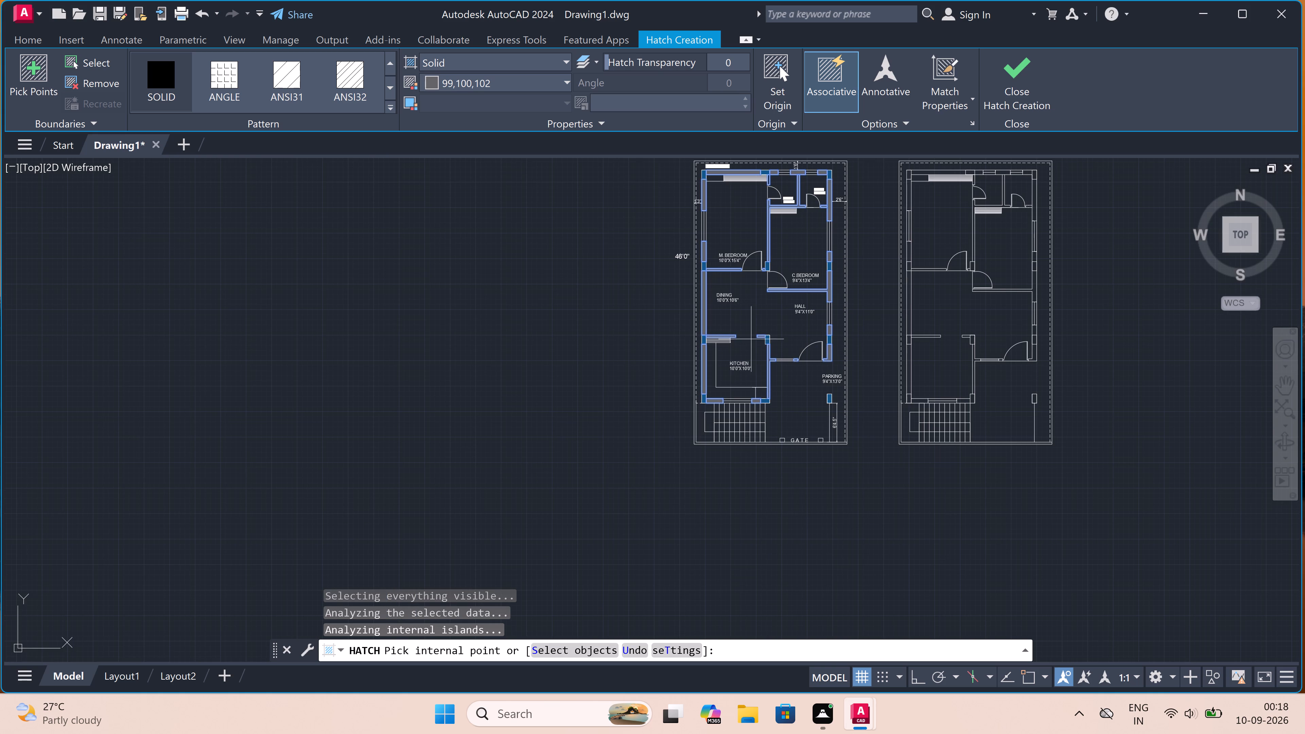
key(Escape)
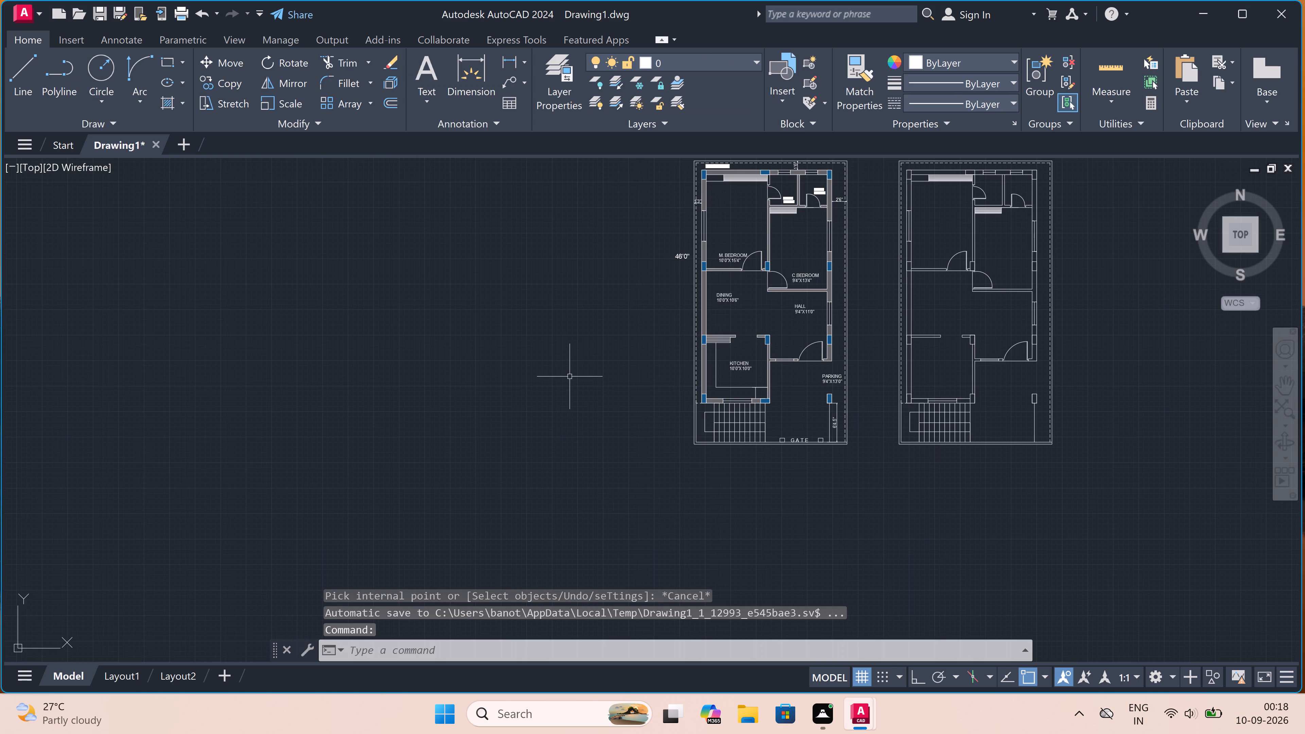
Examine the left plan's blue column and grey wall hatches, from the entrance door up to the bedrooms and toilets.
scroll(570, 377, down, 3)
scroll(636, 353, up, 4)
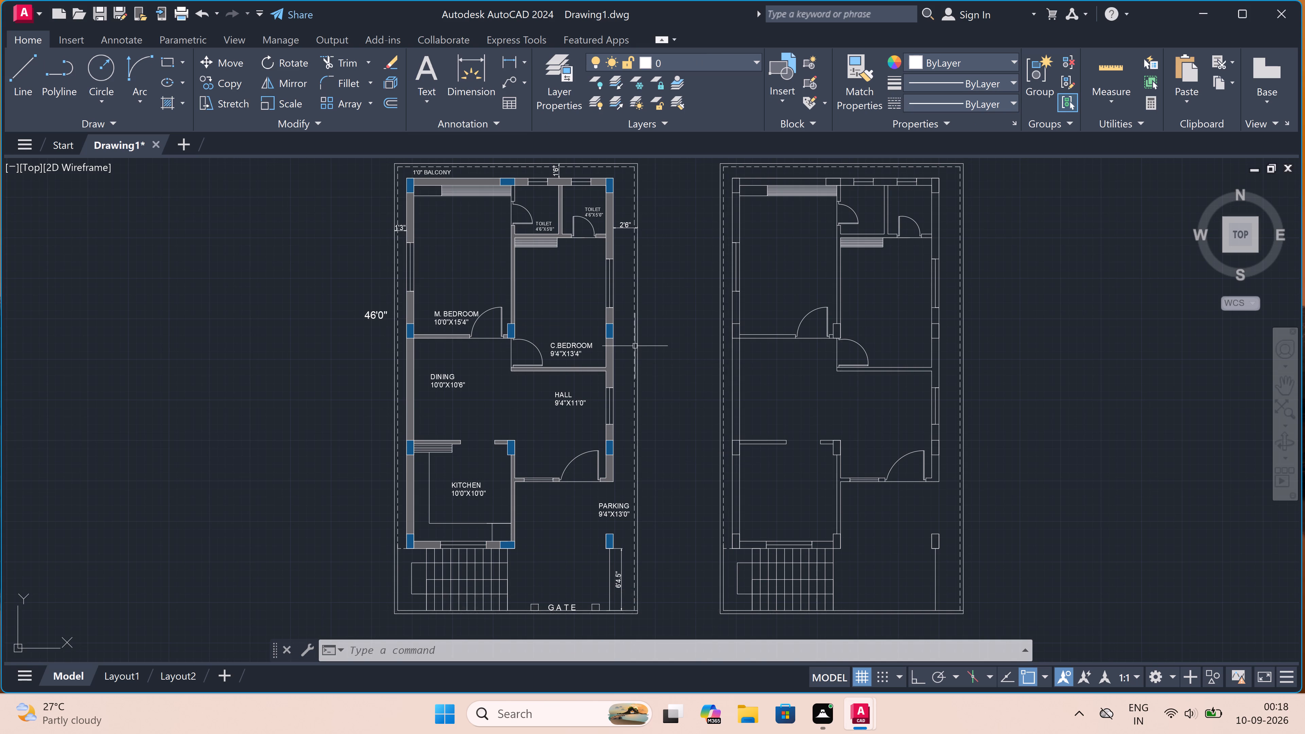
scroll(570, 466, up, 4)
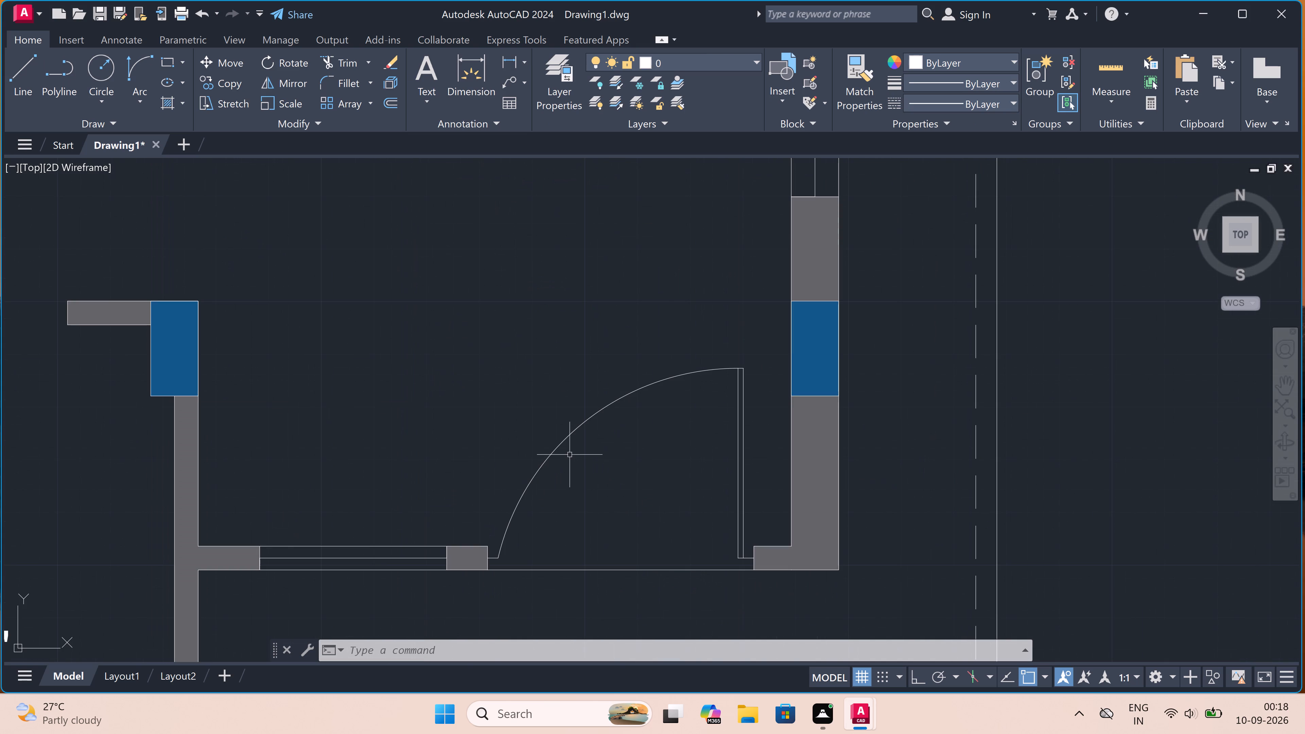
scroll(541, 428, down, 4)
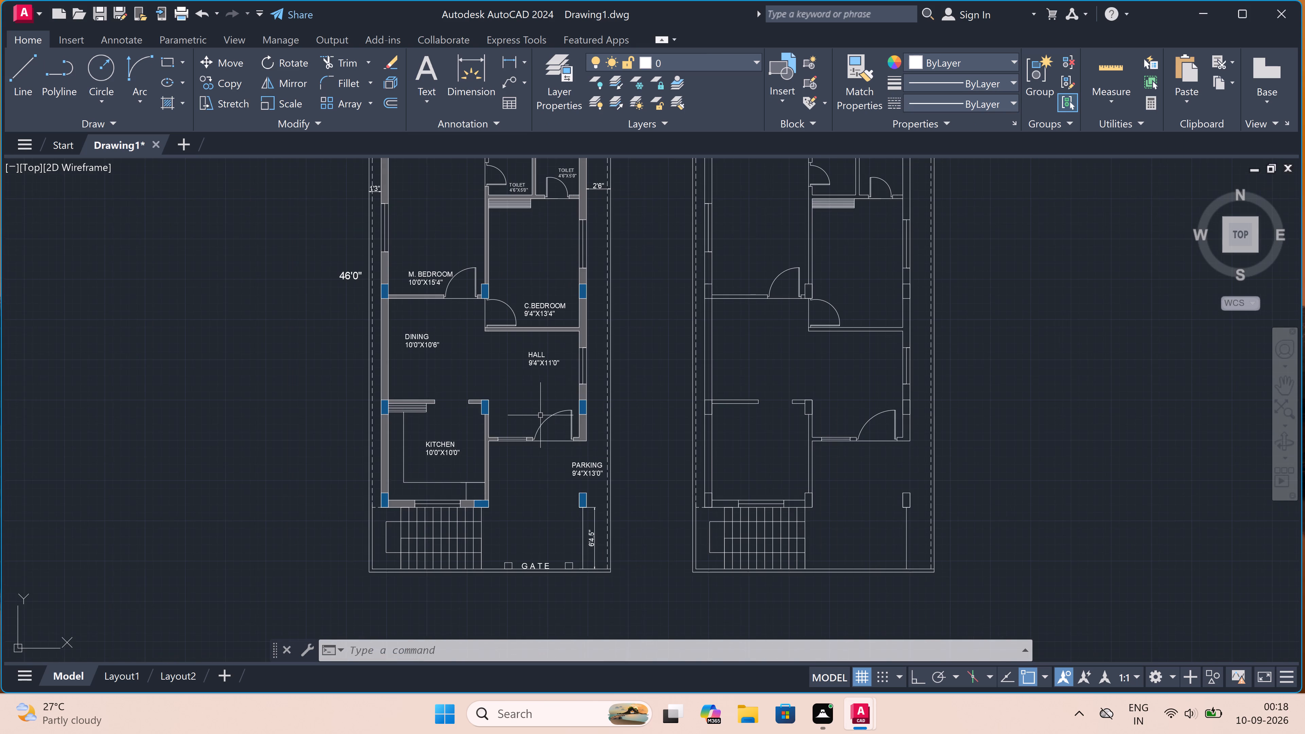
scroll(535, 414, down, 2)
scroll(518, 349, up, 3)
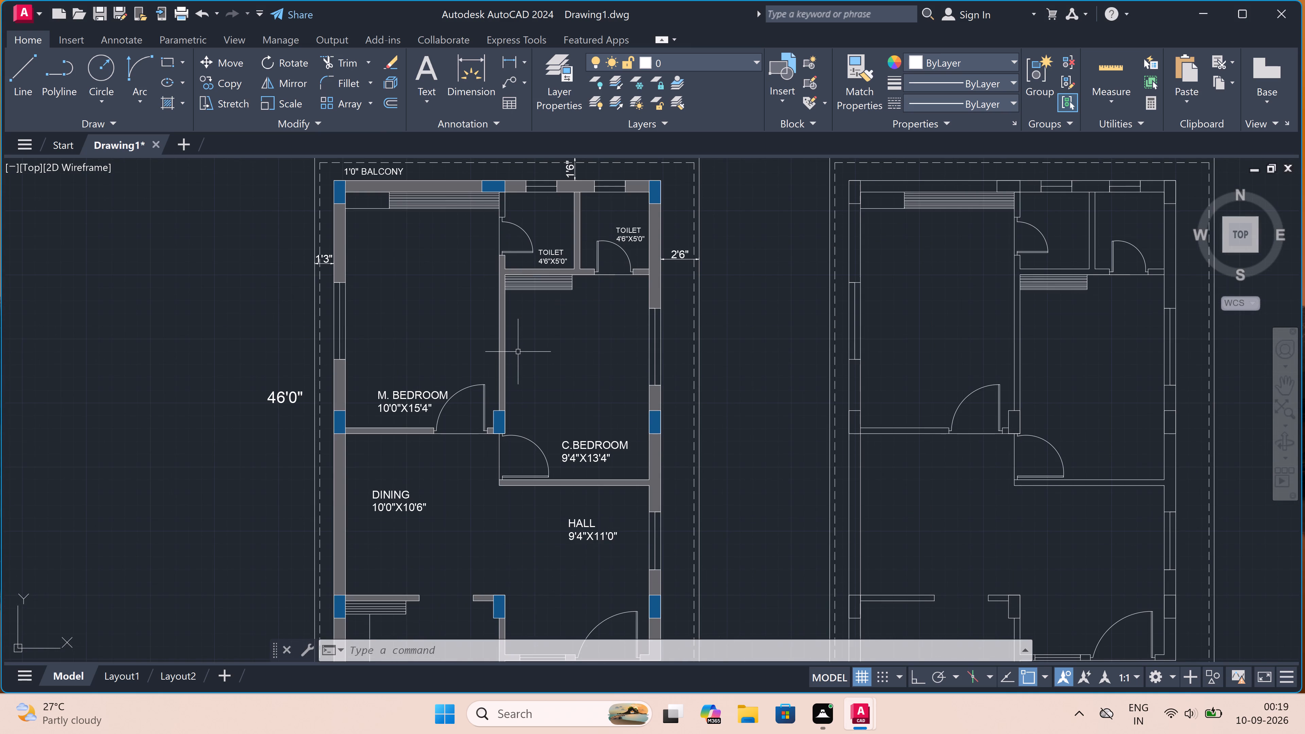
scroll(521, 359, down, 1)
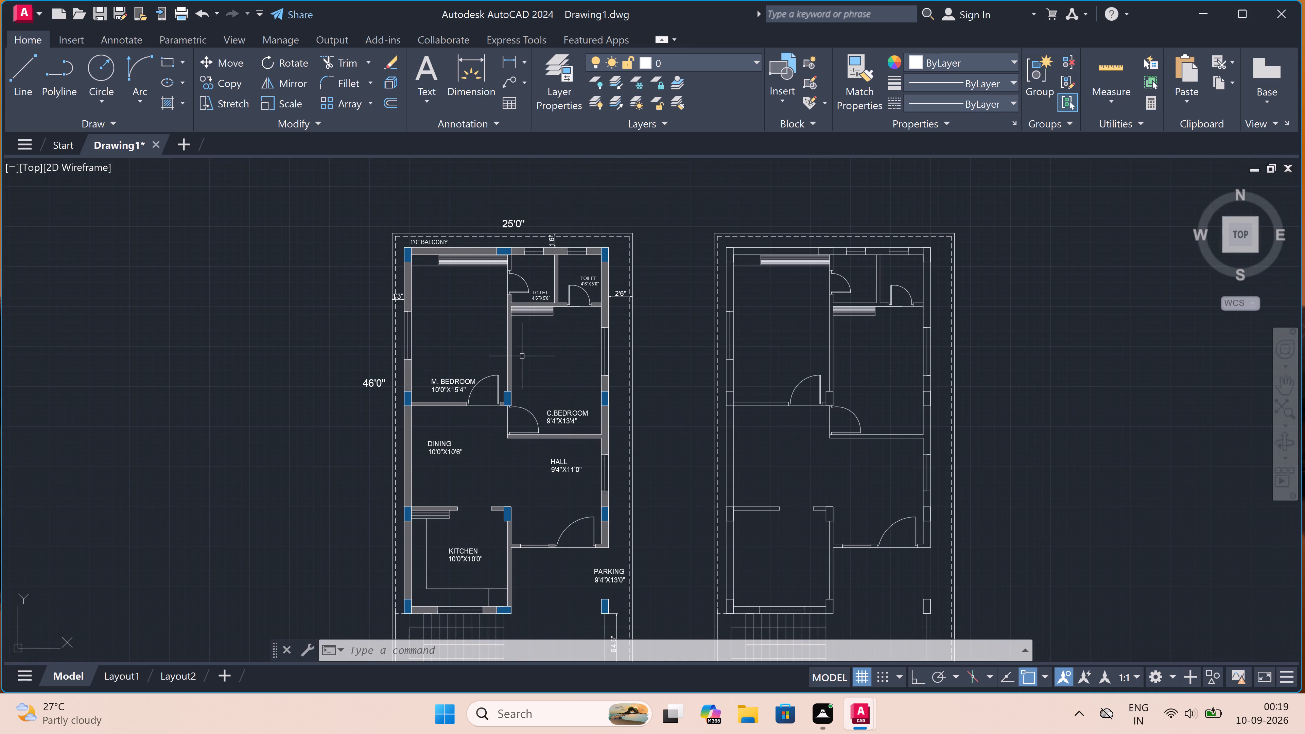
scroll(522, 353, down, 1)
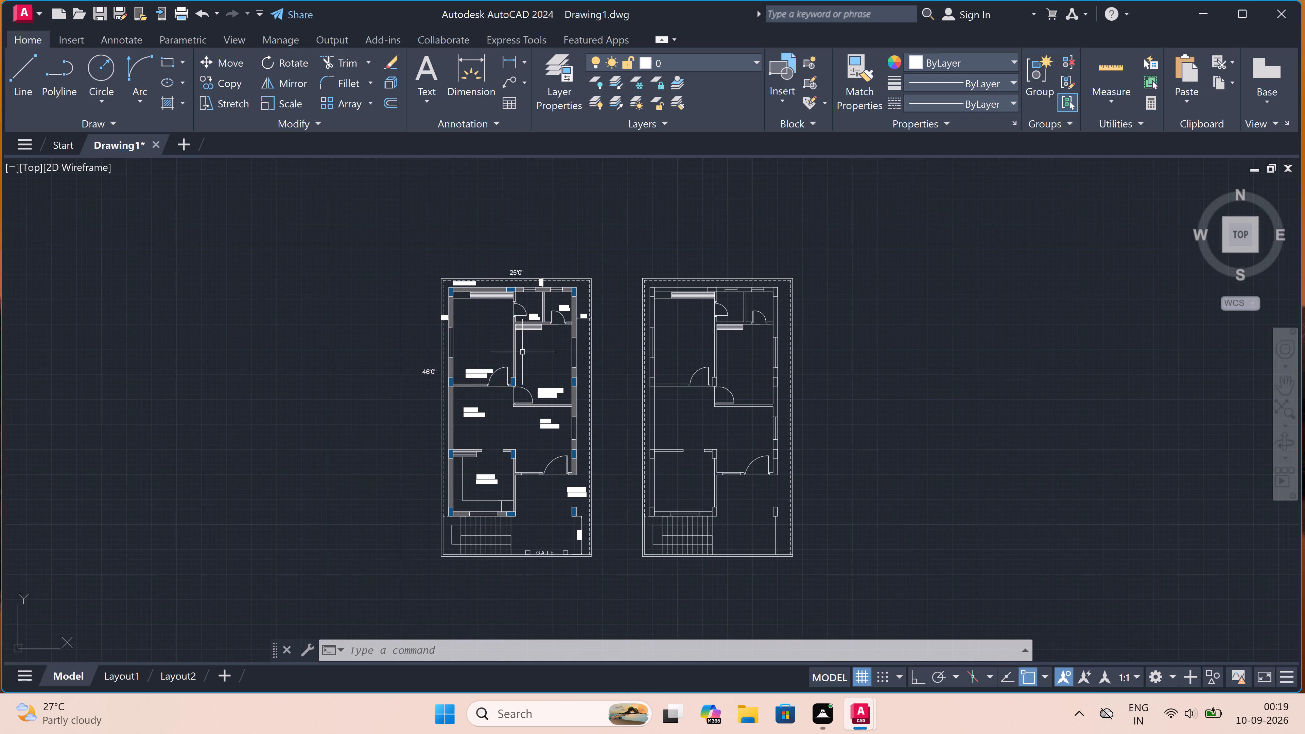
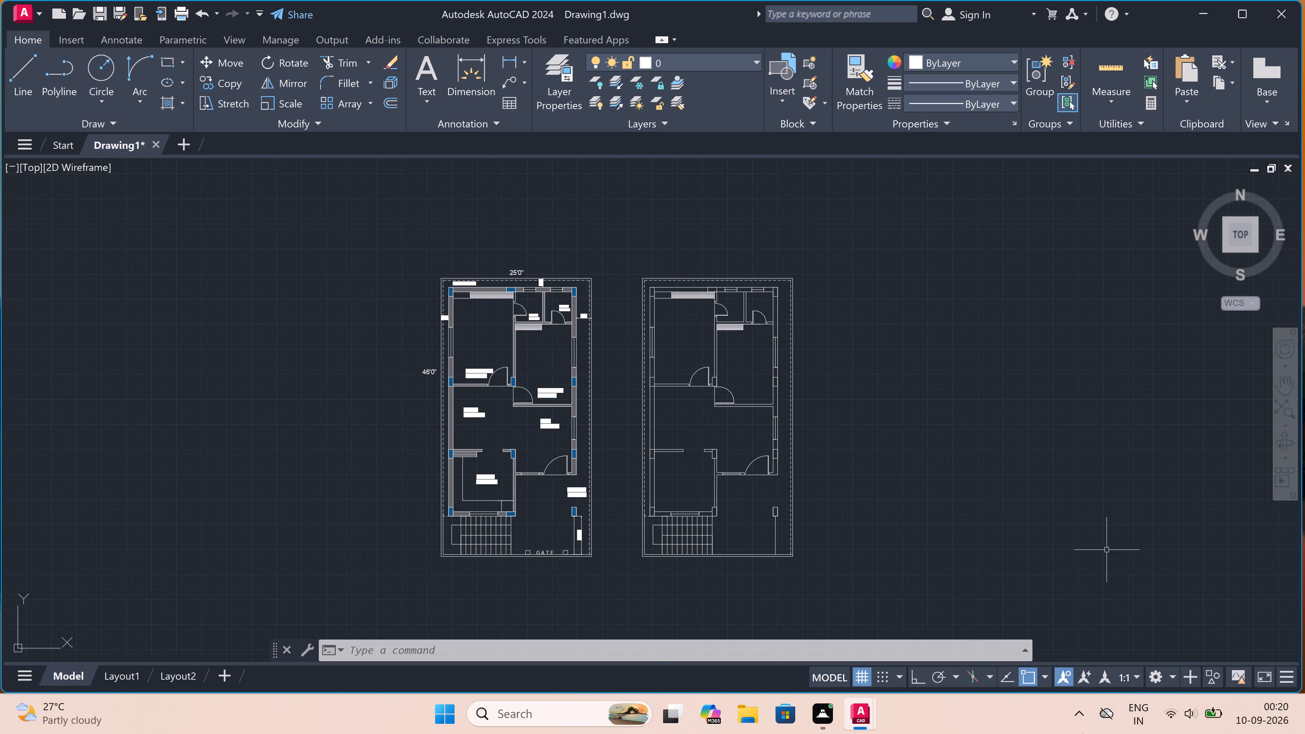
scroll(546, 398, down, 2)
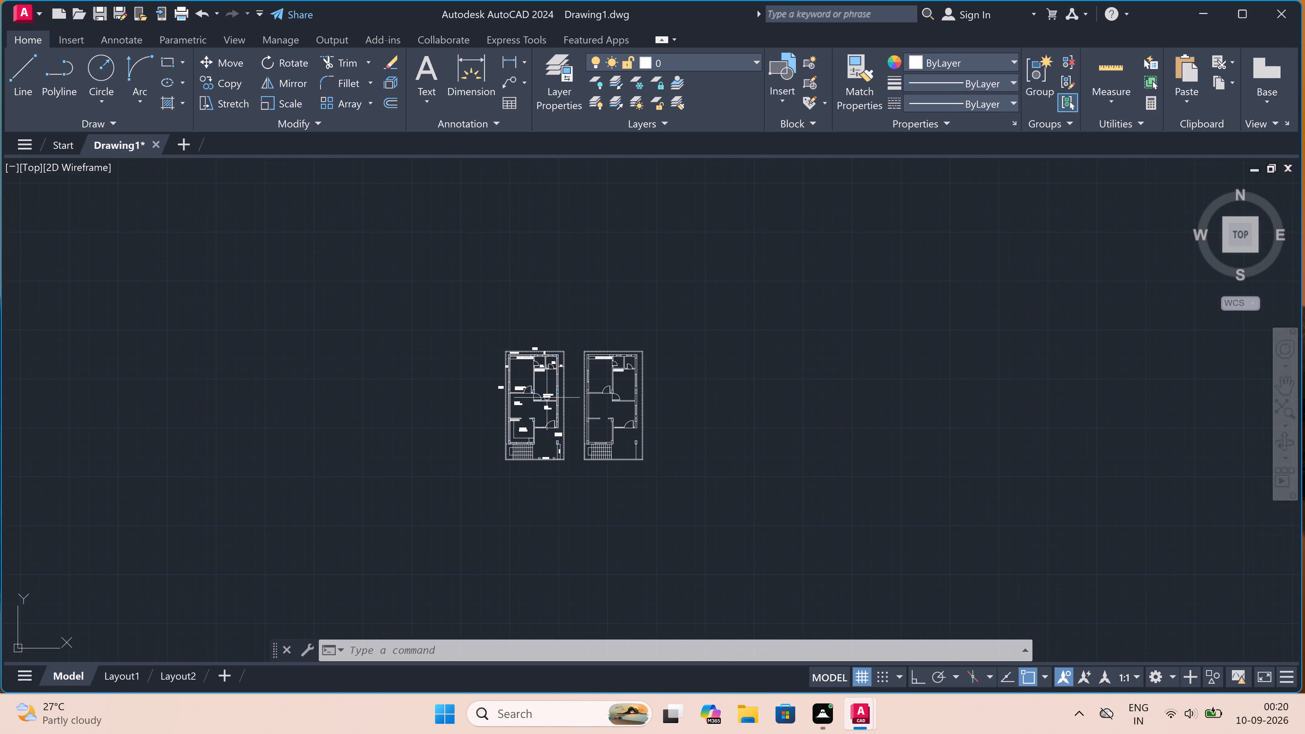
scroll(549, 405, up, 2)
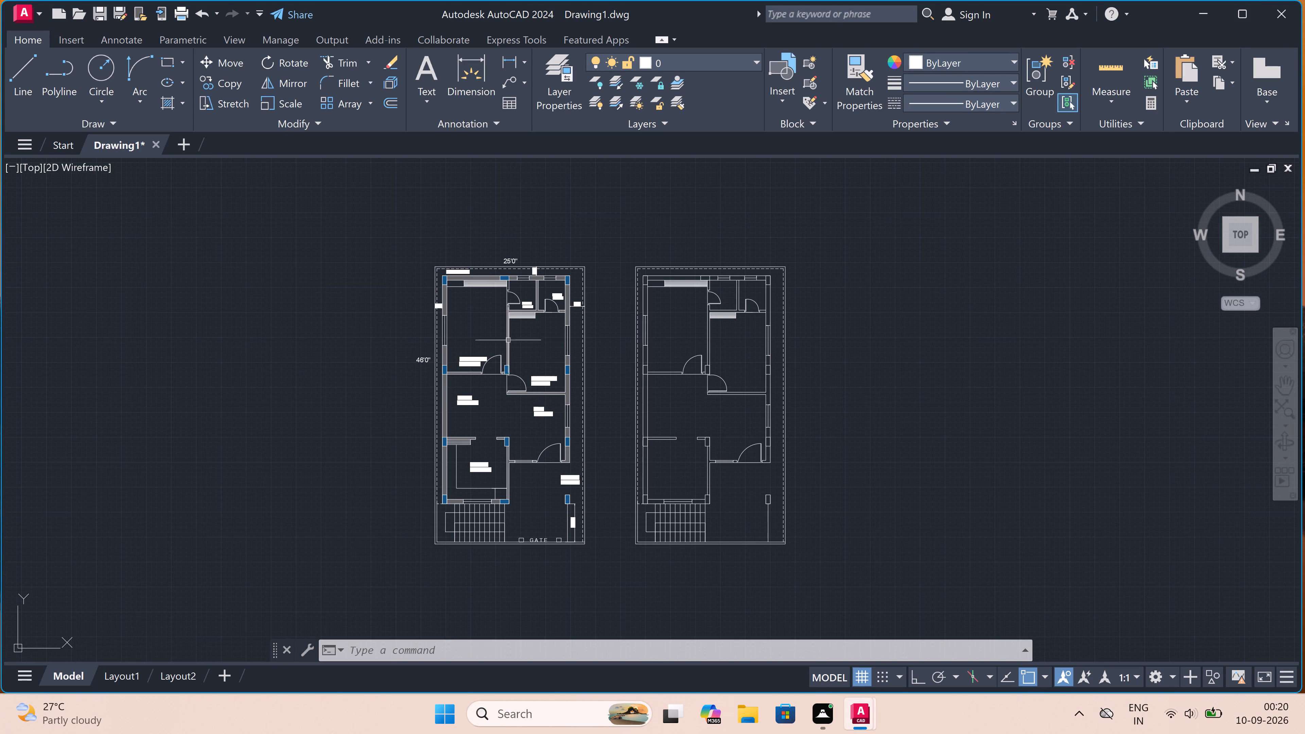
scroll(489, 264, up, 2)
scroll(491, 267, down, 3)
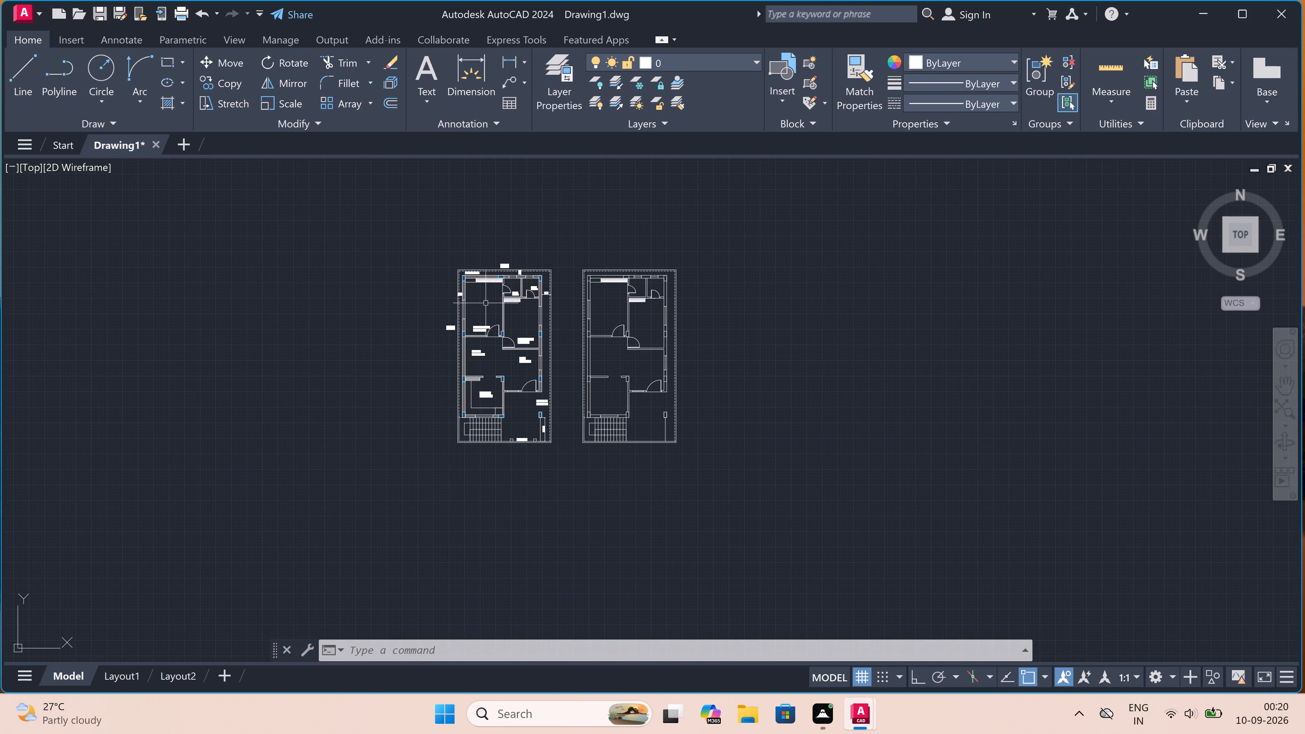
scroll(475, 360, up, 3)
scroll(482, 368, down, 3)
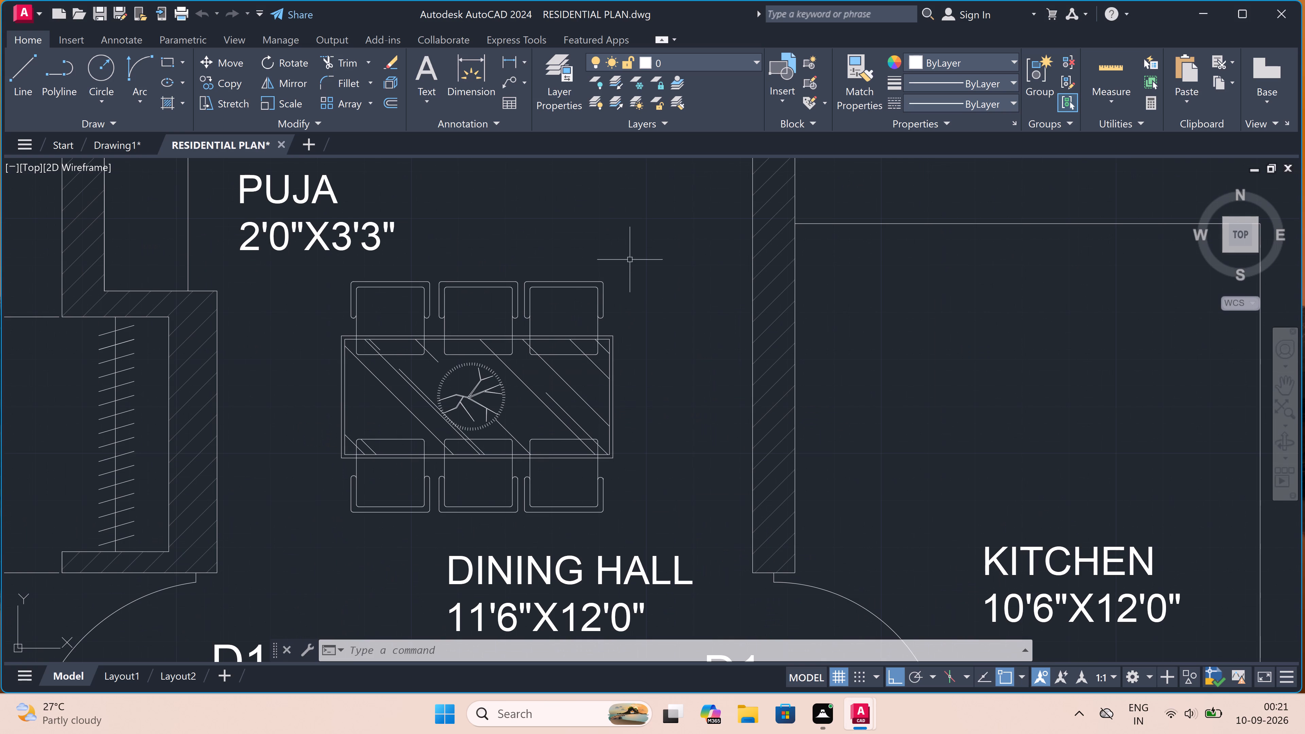
Copy the six-chair dining table set from RESIDENTIAL PLAN.dwg and paste it into Drawing1 outside the left plan, beside its DINING area.
click(326, 526)
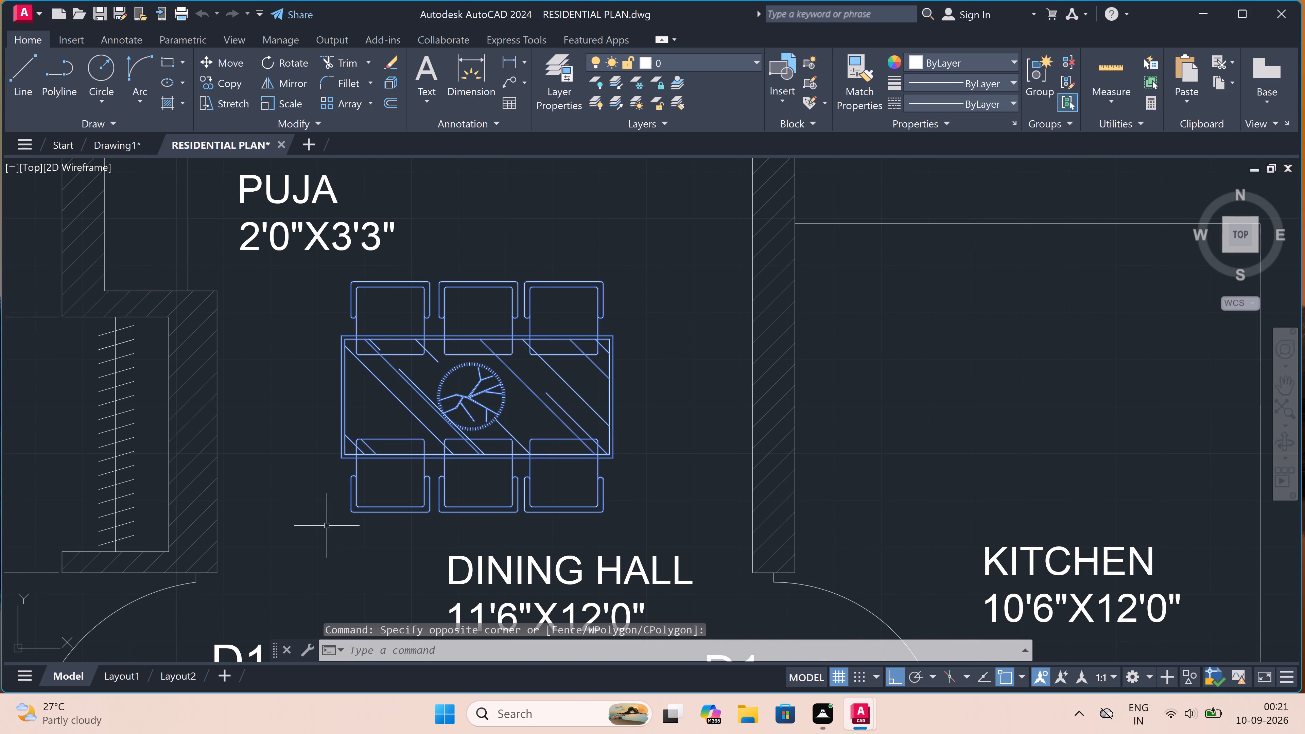
key(ctrl+c)
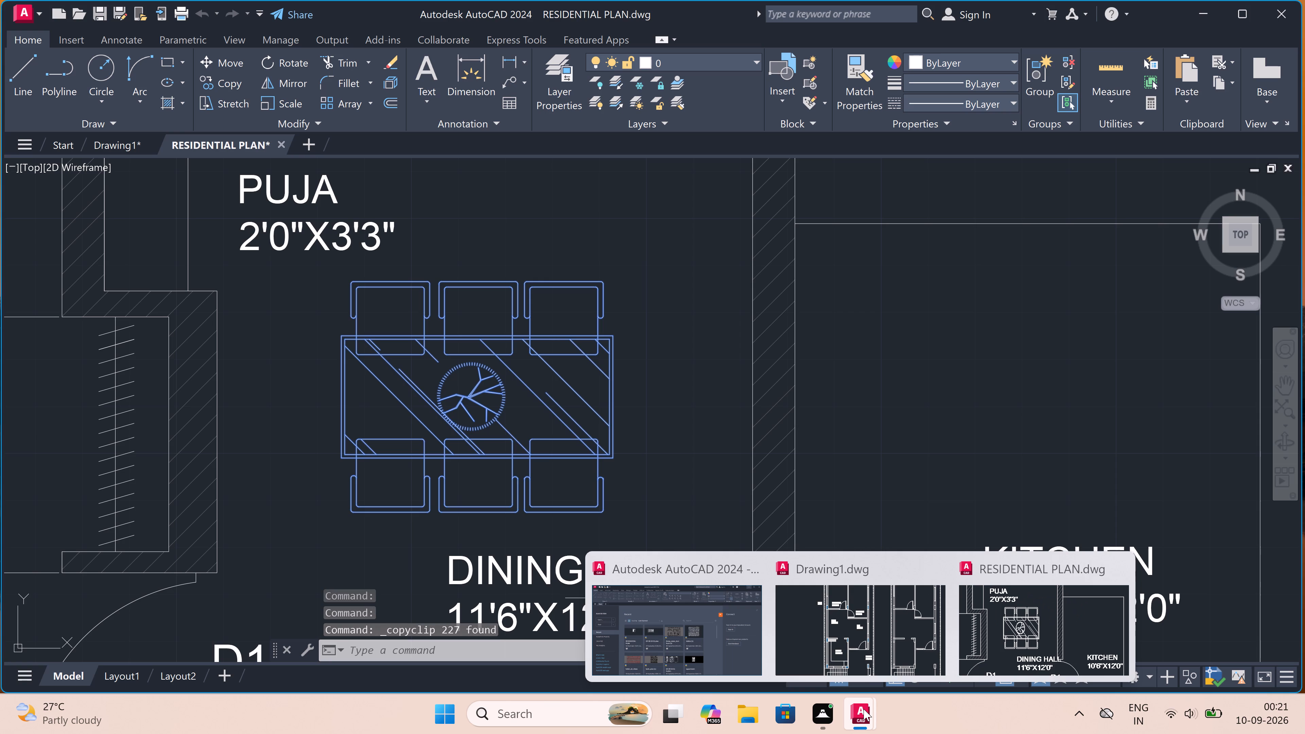
click(862, 644)
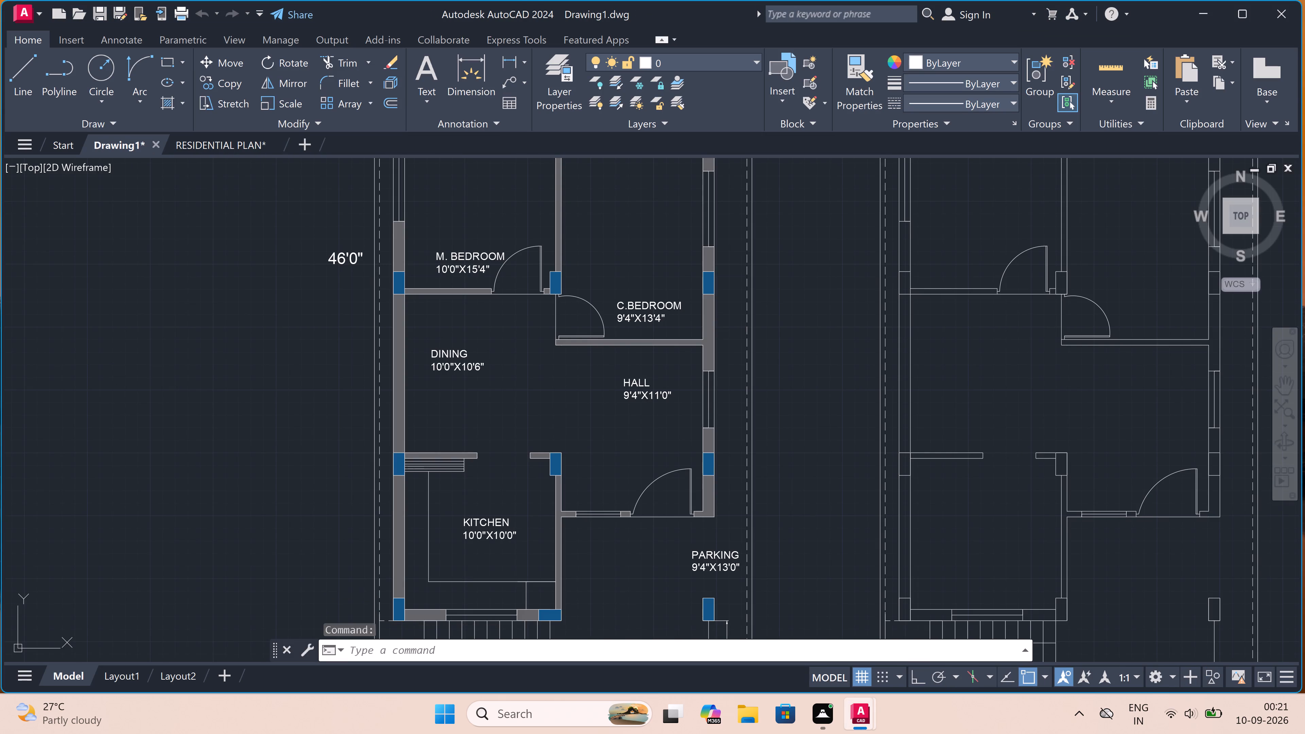
key(ctrl+v)
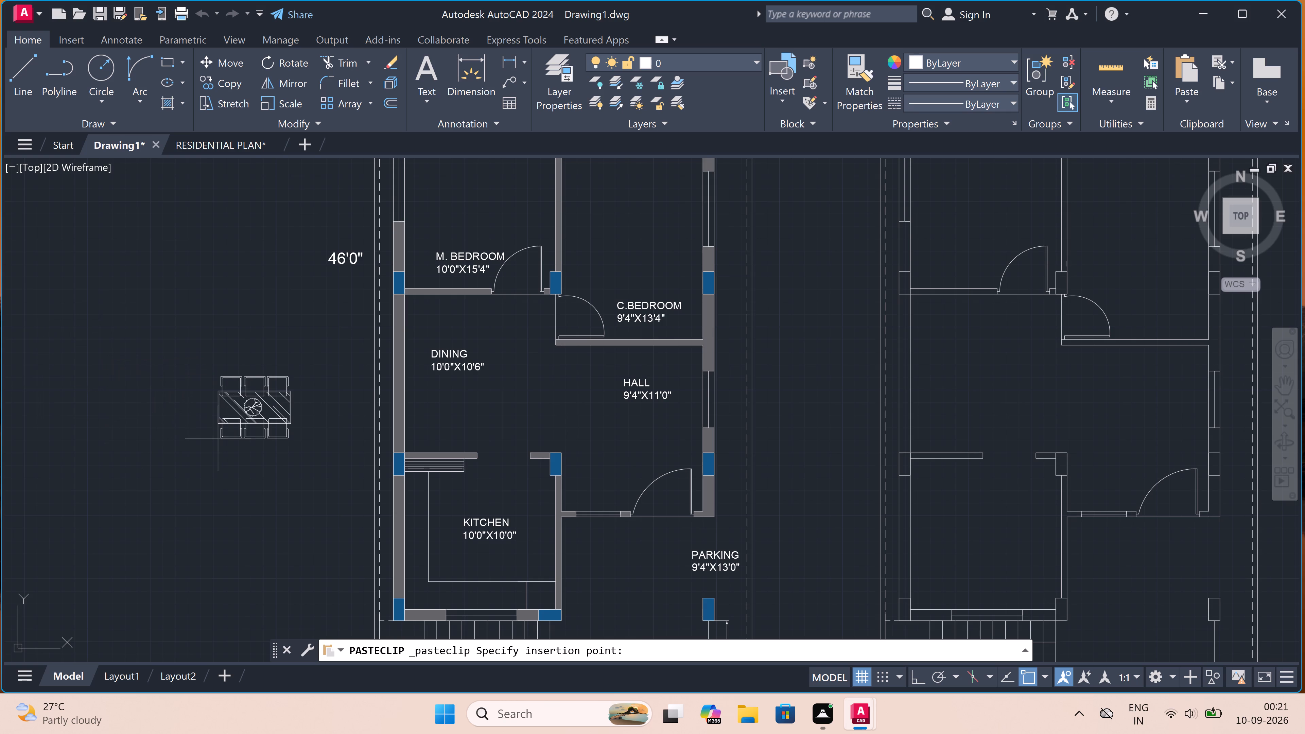
click(263, 430)
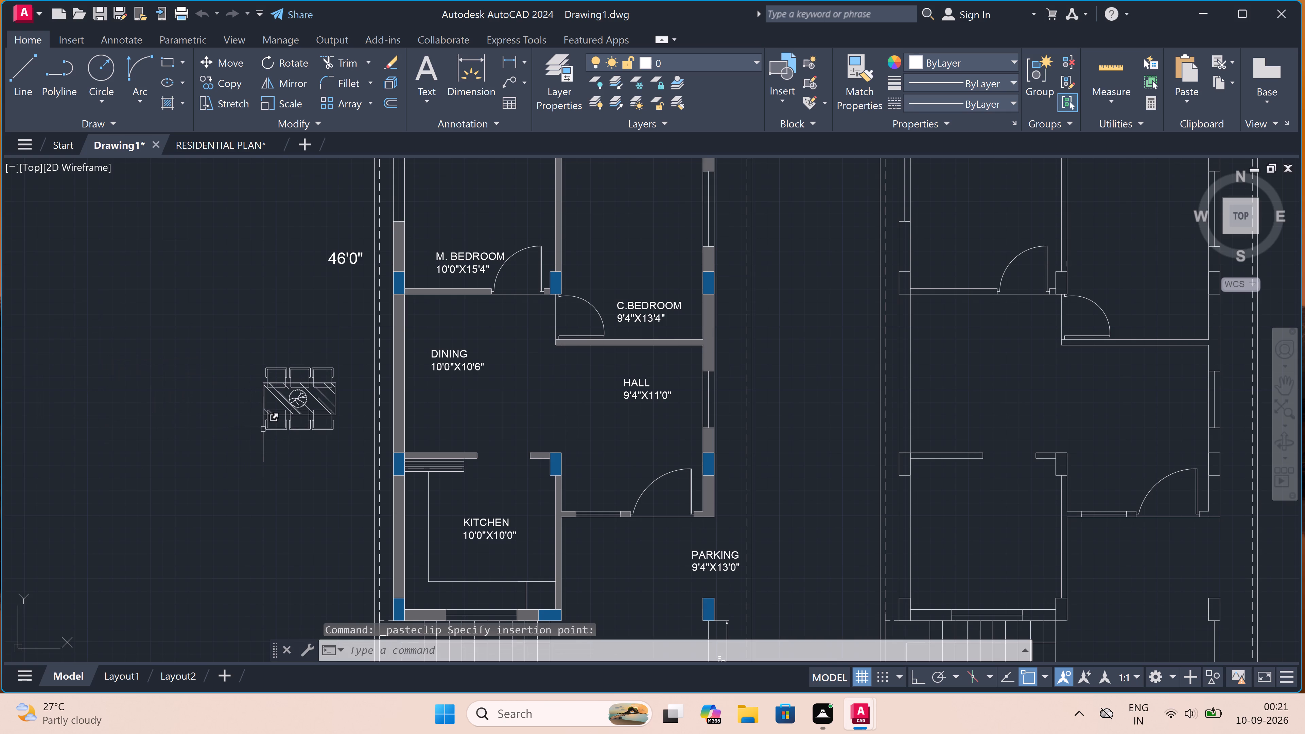
key(Escape)
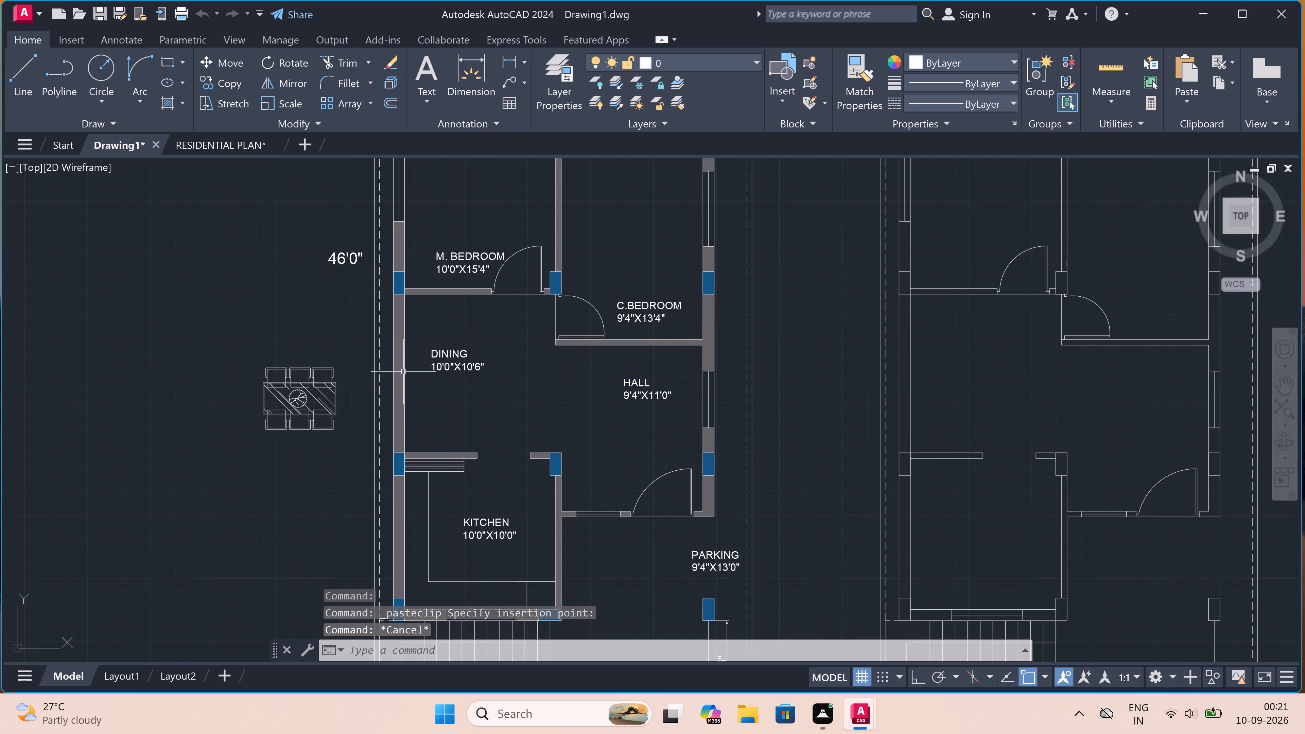
Move the left plan's DINING 10'0"X10'6" label up into the room's corner, just below the M. BEDROOM wall.
click(442, 361)
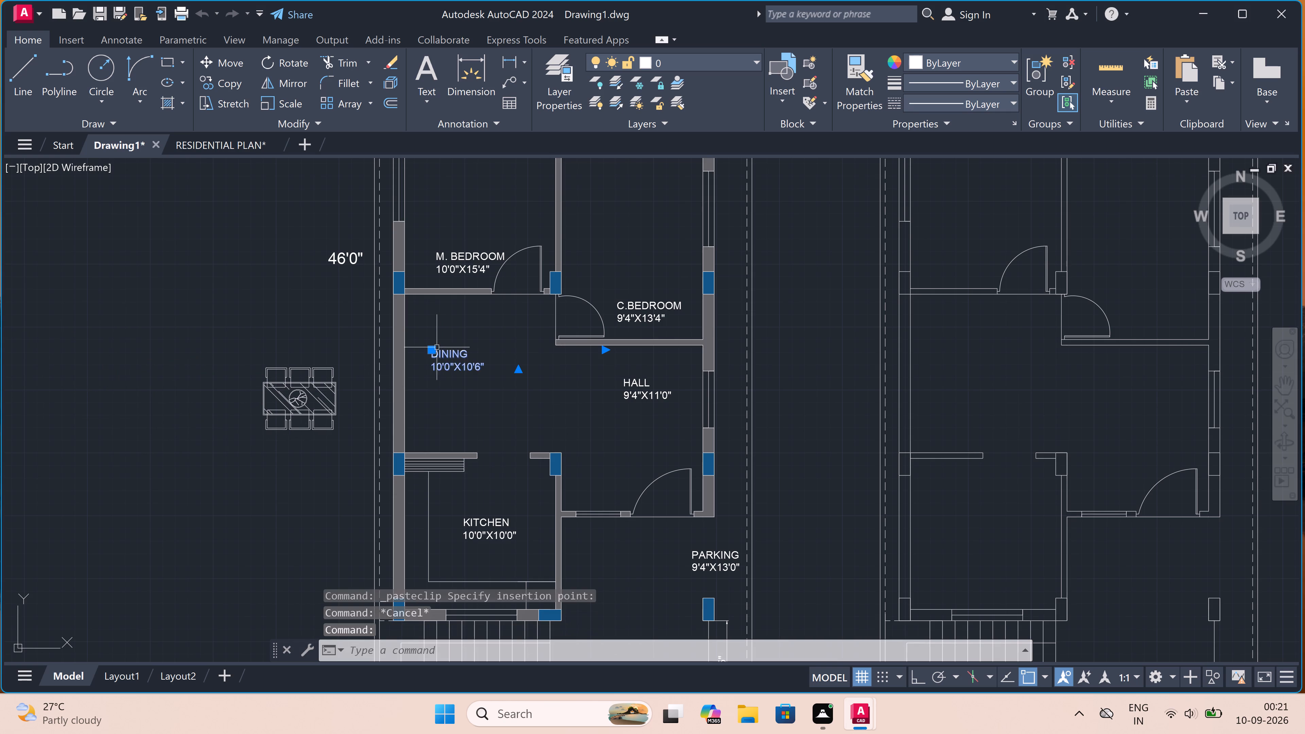
double_click(435, 349)
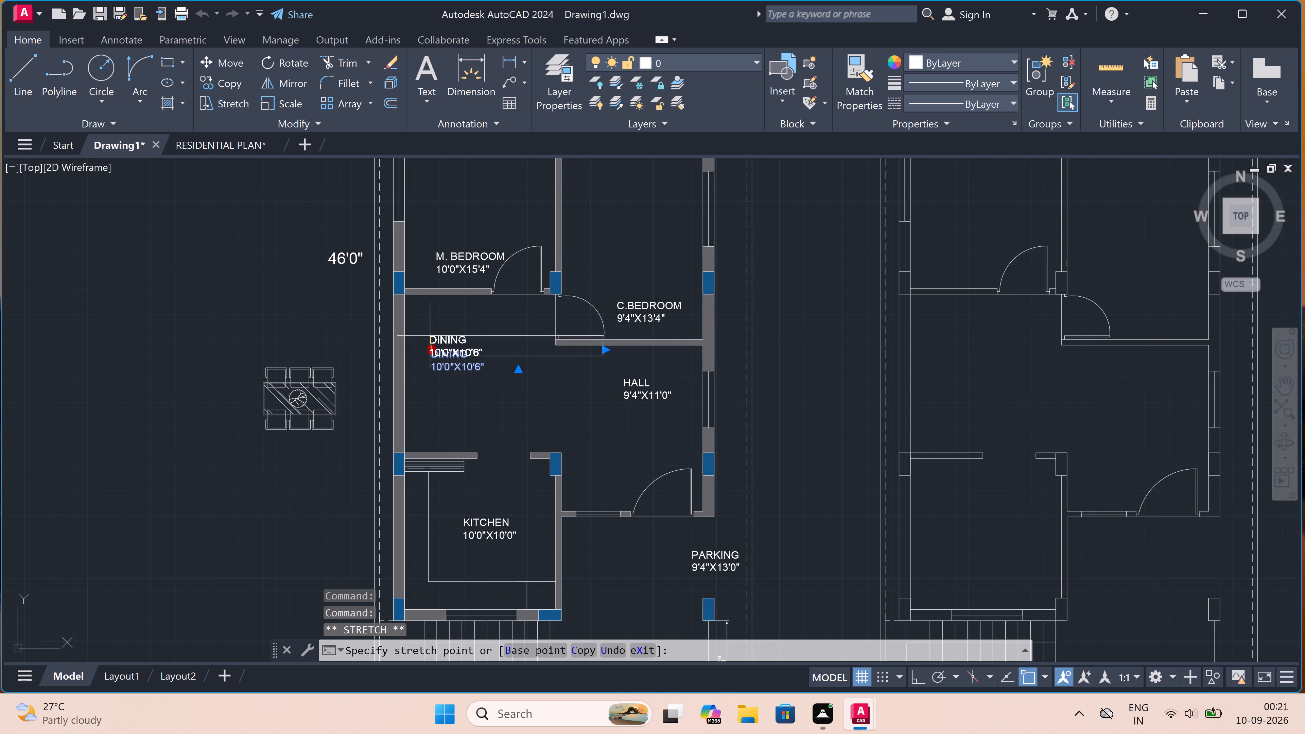
click(419, 312)
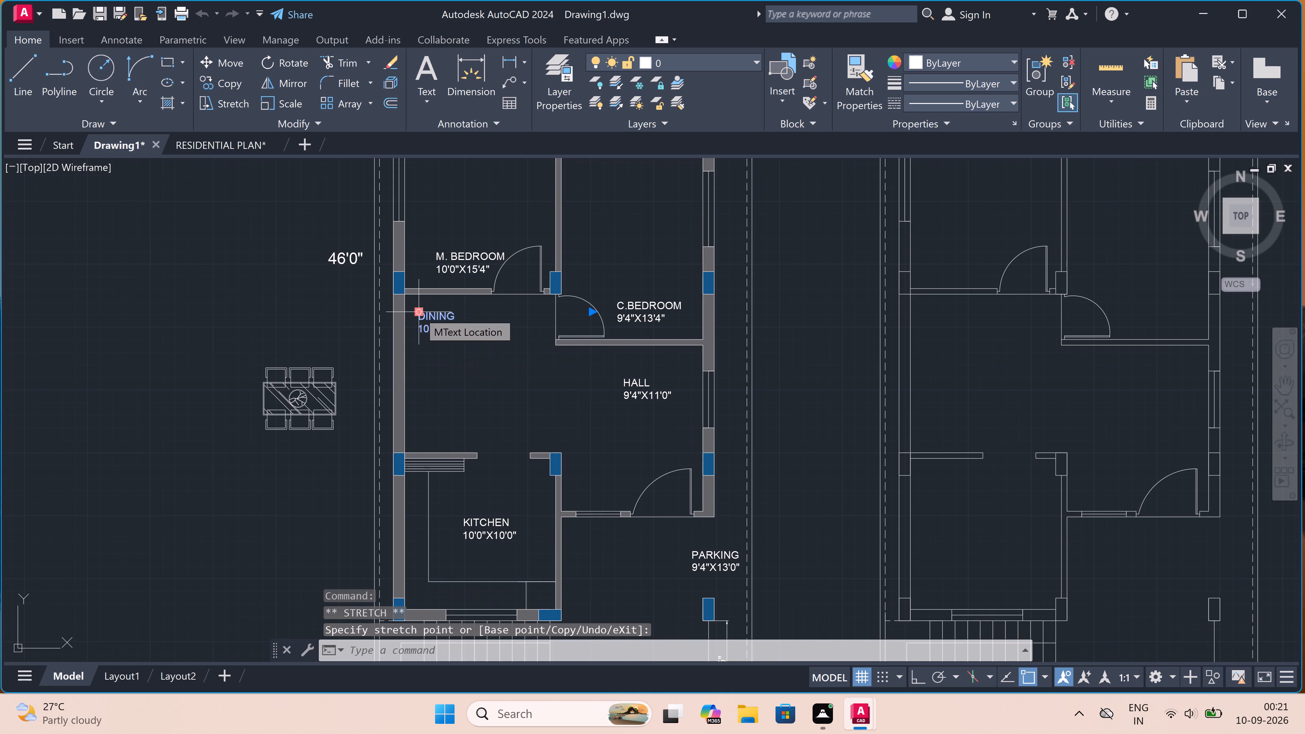
key(Escape)
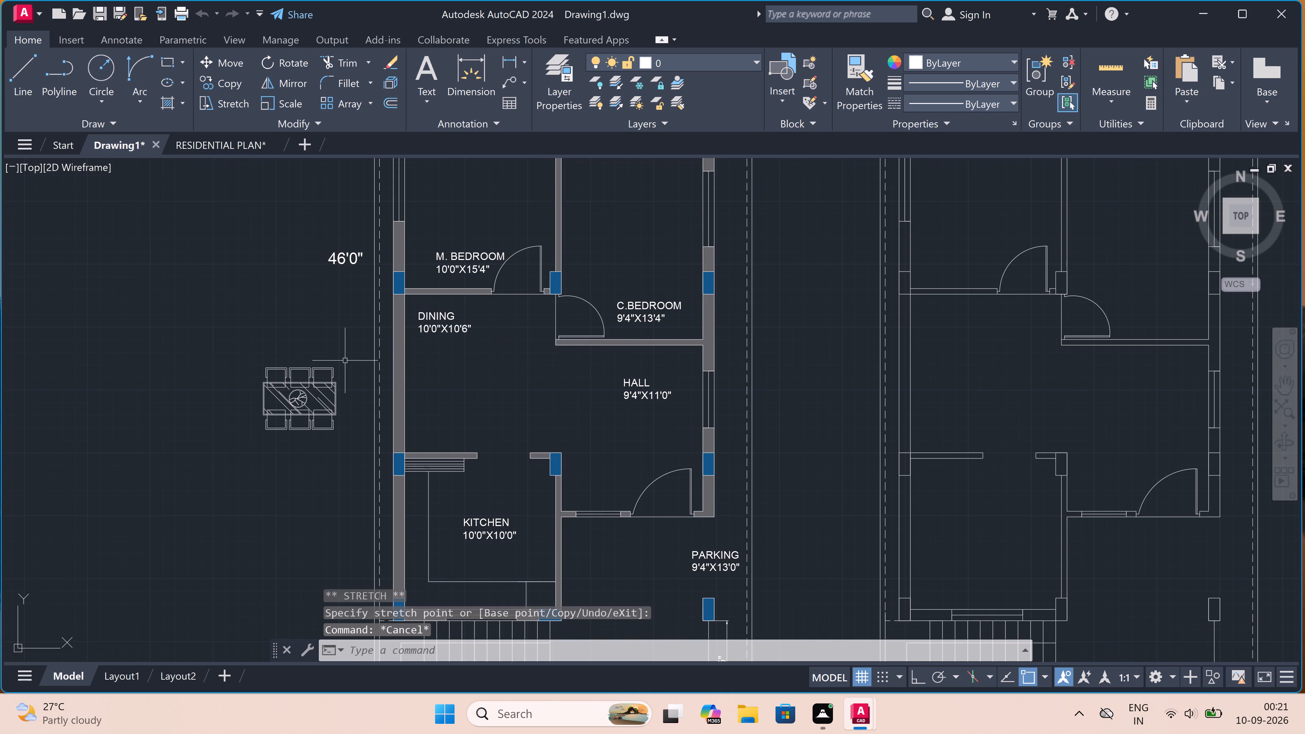
Scale the pasted dining table set down to roughly three-quarters size about the table's centre.
drag(348, 354, 334, 382)
click(245, 435)
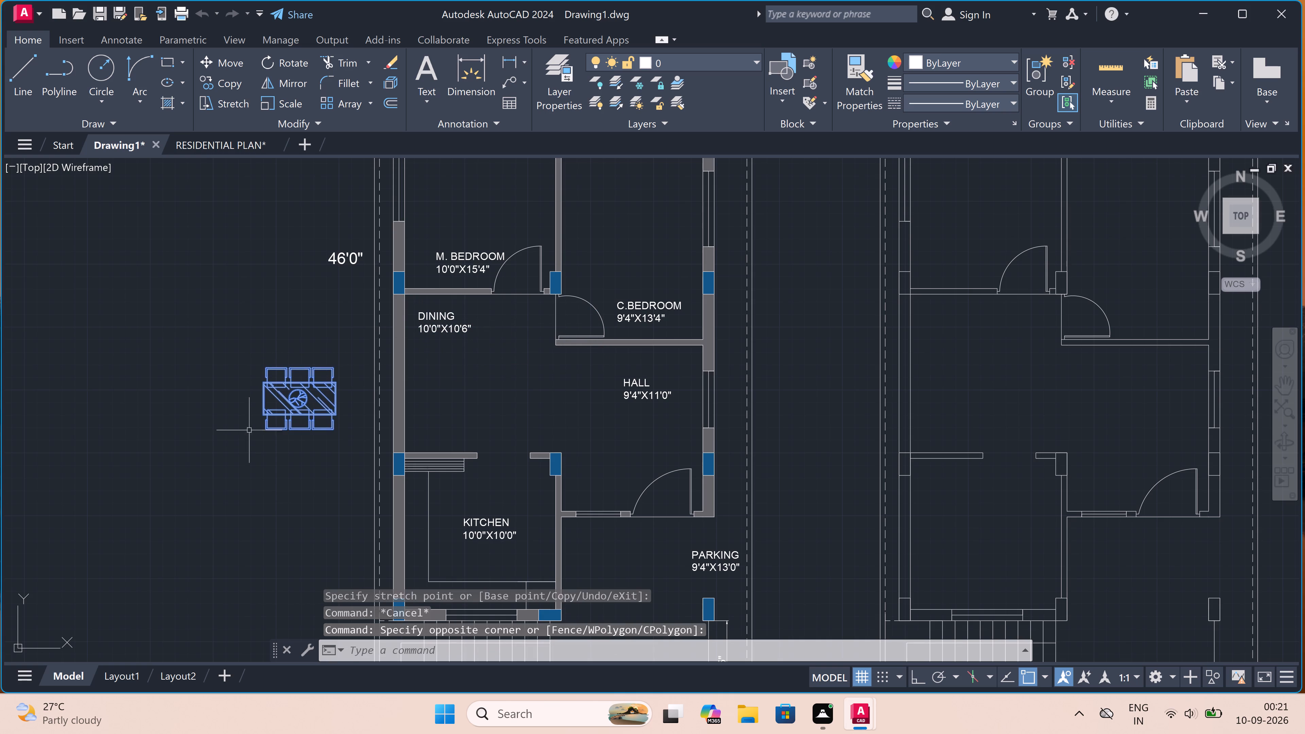
click(286, 103)
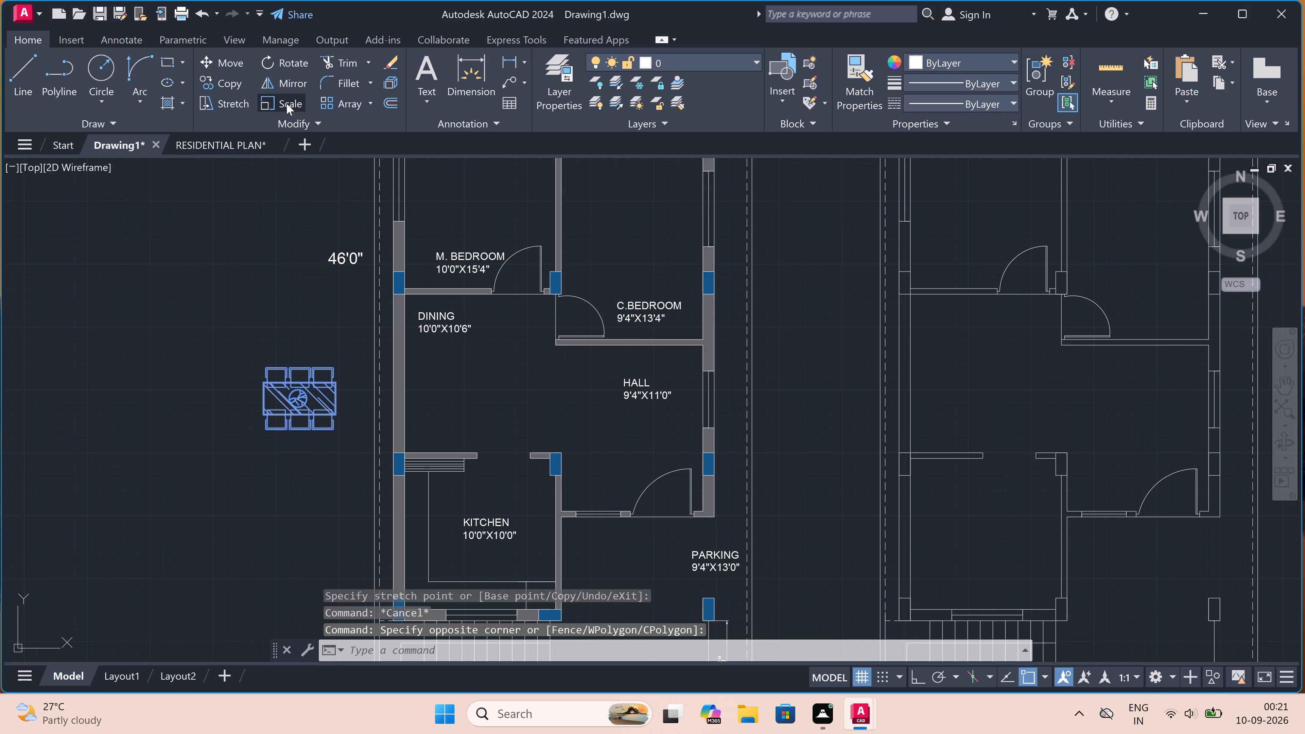
click(297, 396)
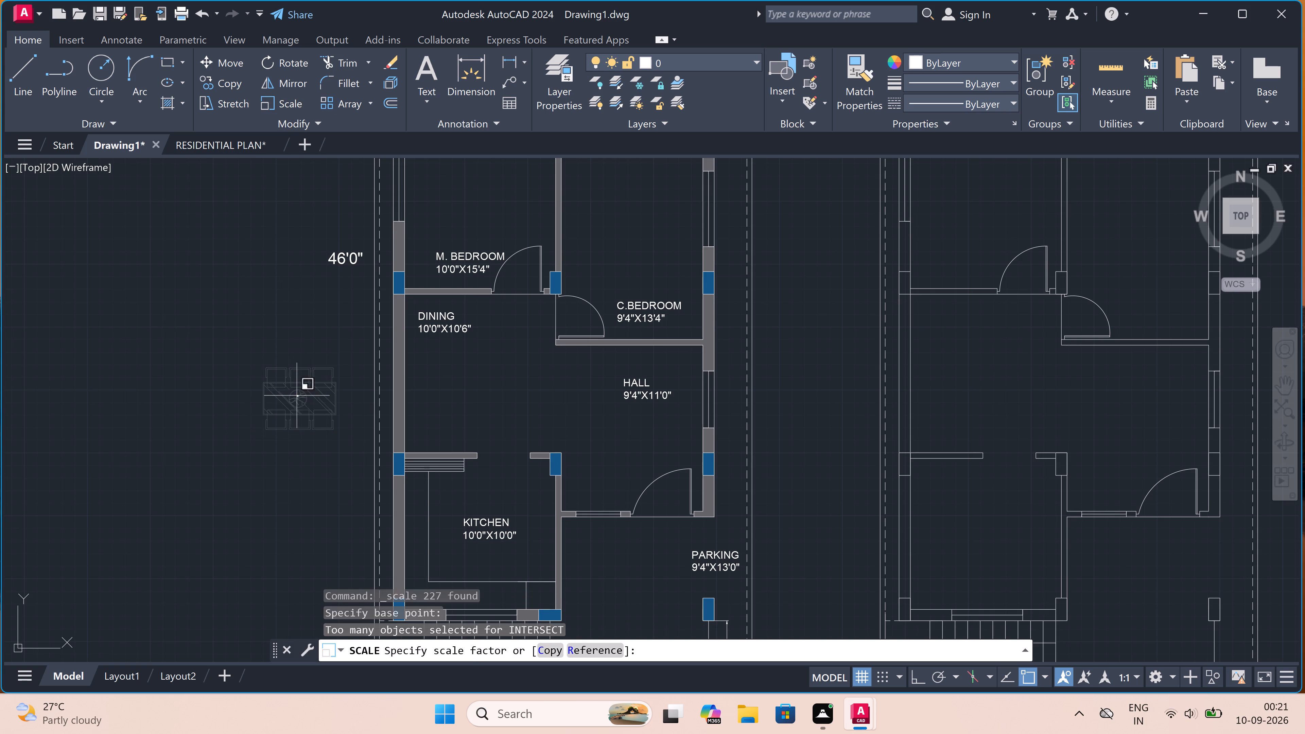
double_click(297, 368)
Move the scaled dining table set into the left plan's DINING area, below the room label.
drag(340, 358, 339, 371)
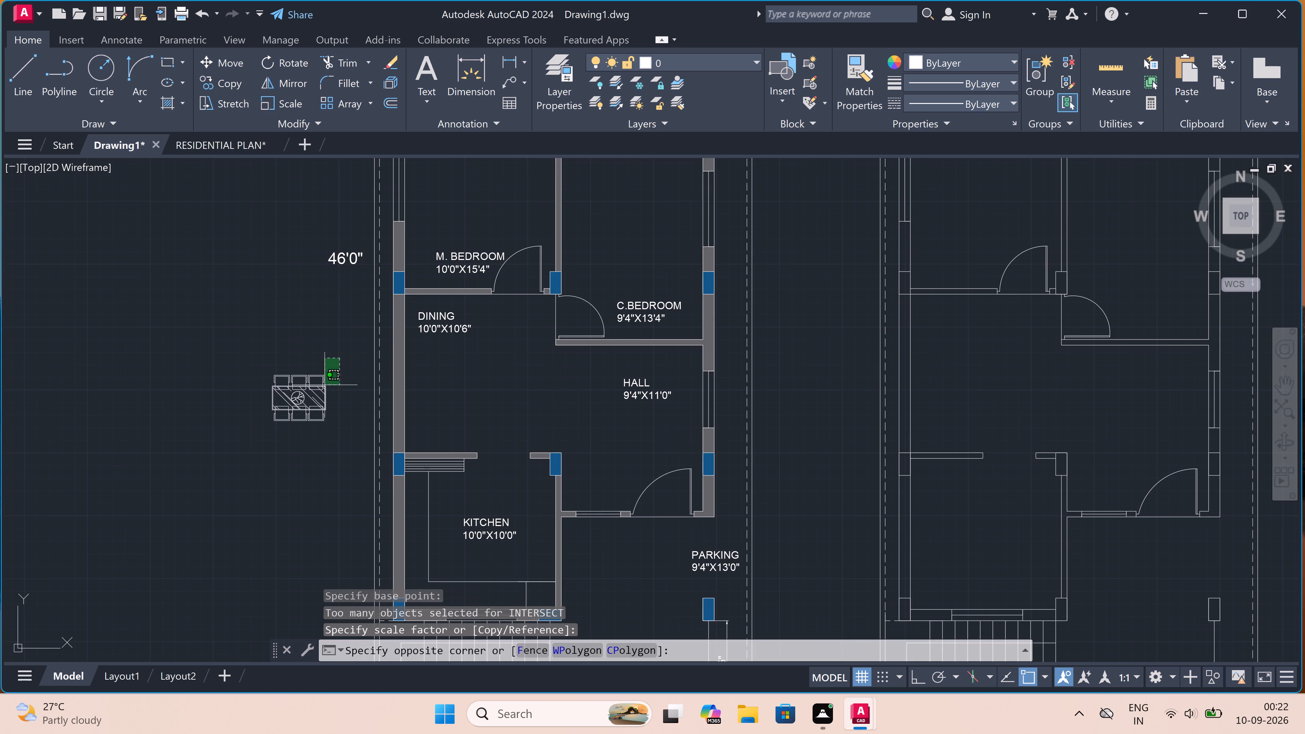
click(179, 436)
click(233, 59)
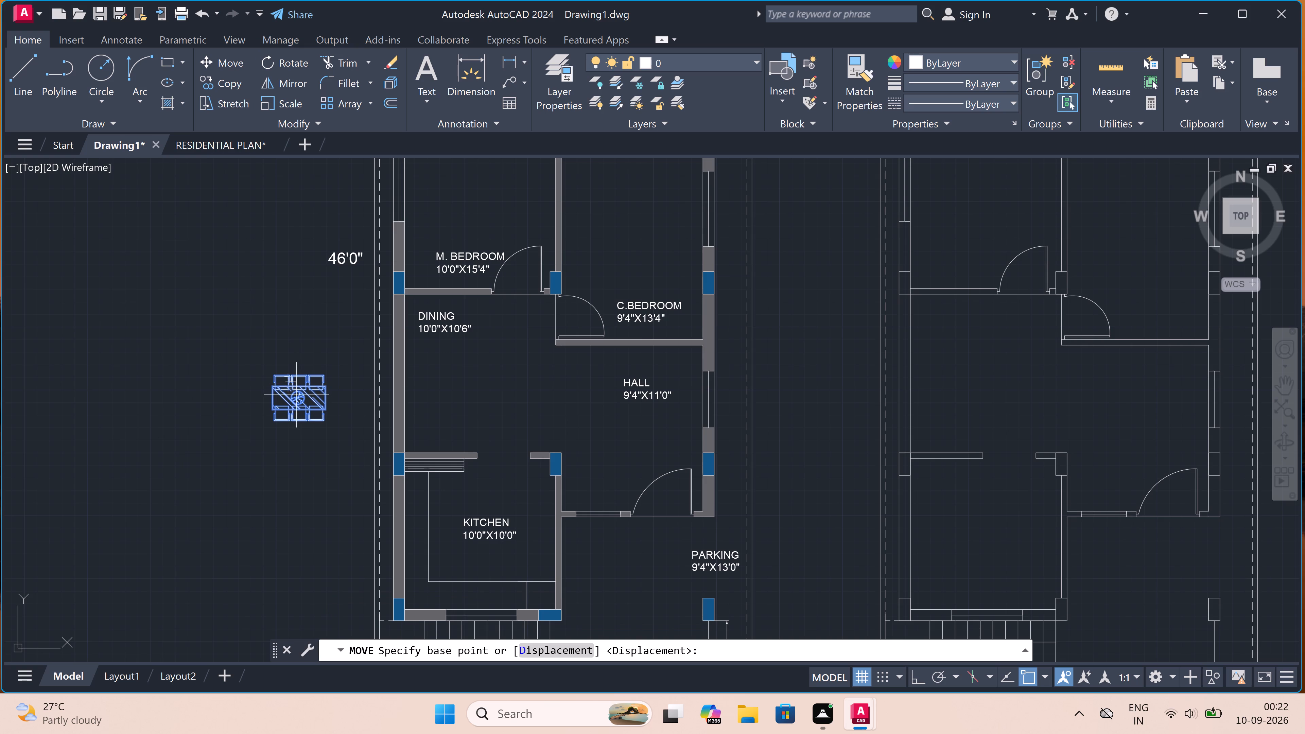
double_click(288, 395)
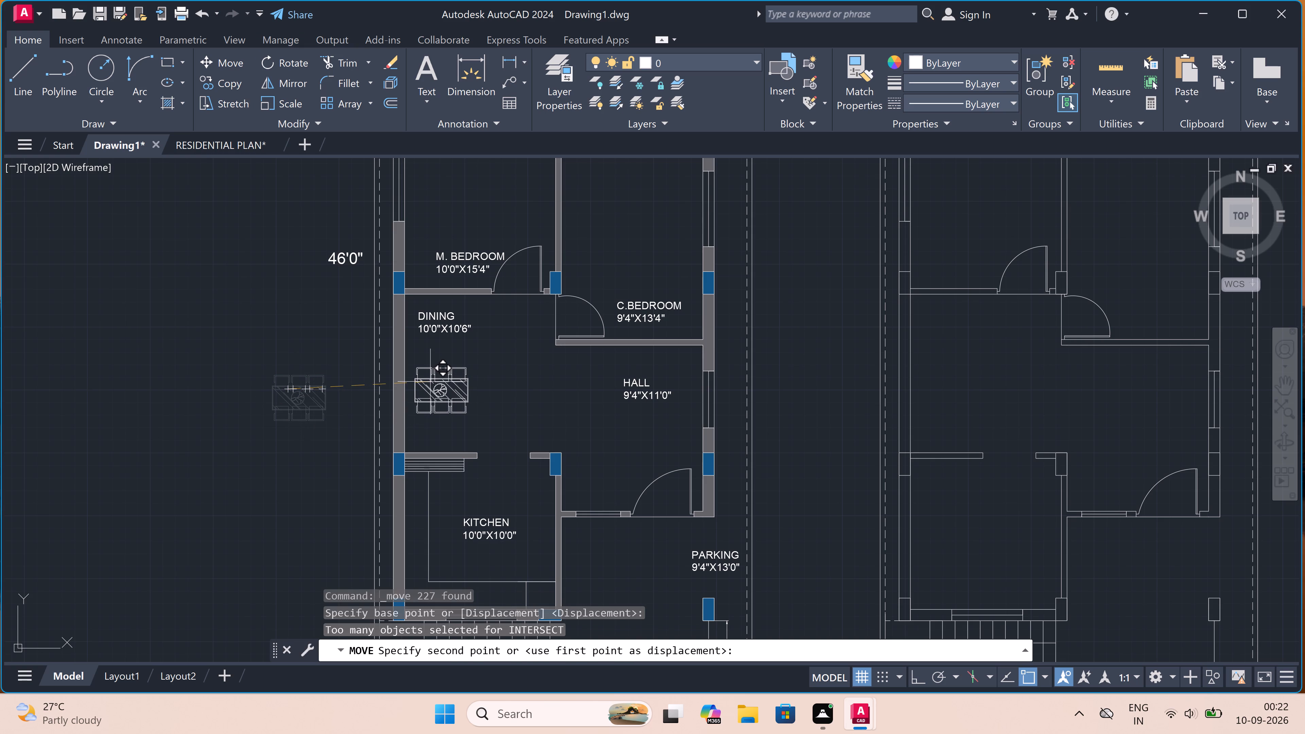
double_click(435, 373)
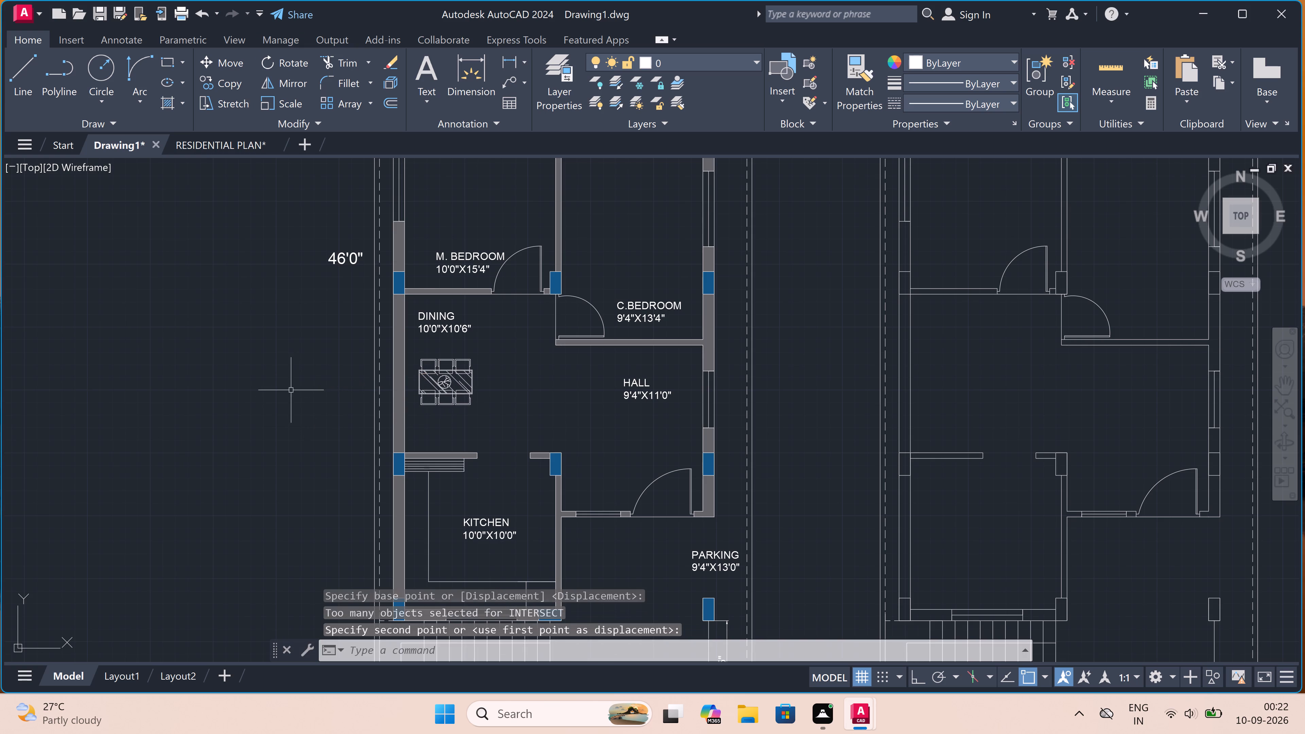
Open the recent drawing 09-08-26 G1 plan.dwg.
scroll(289, 380, down, 3)
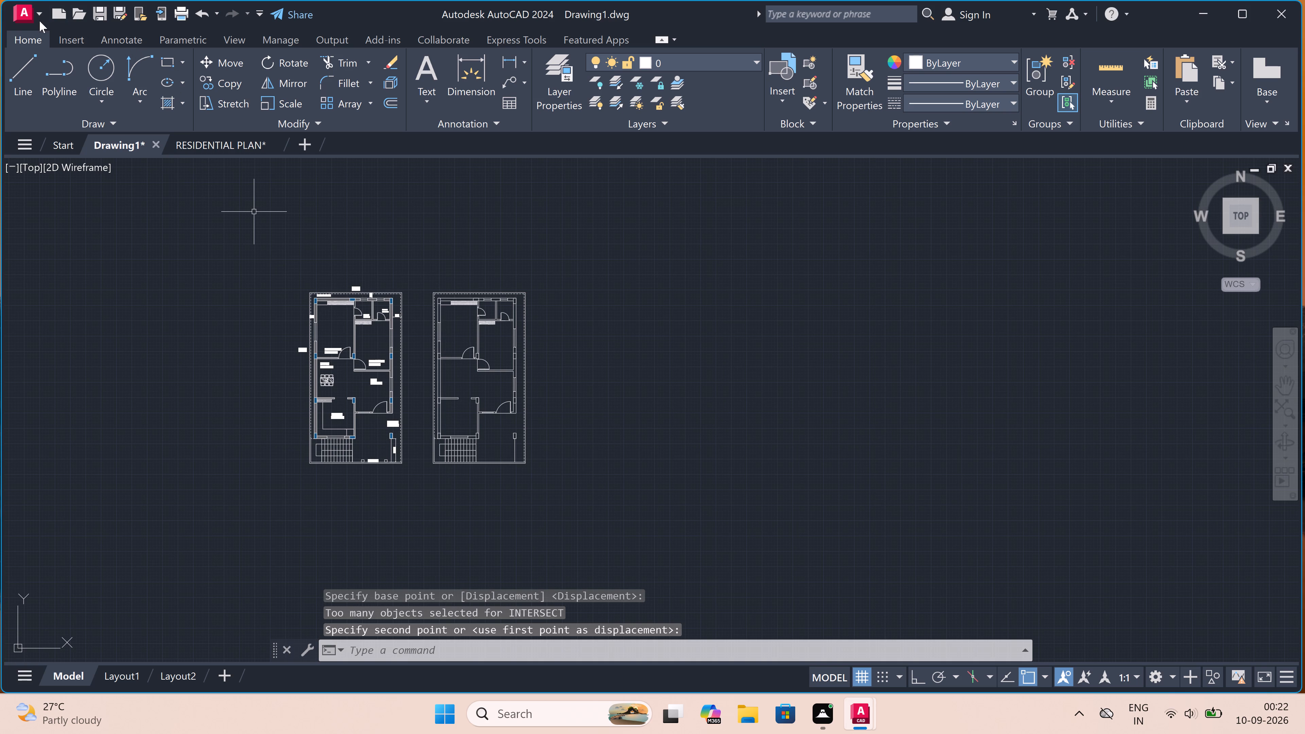
click(25, 10)
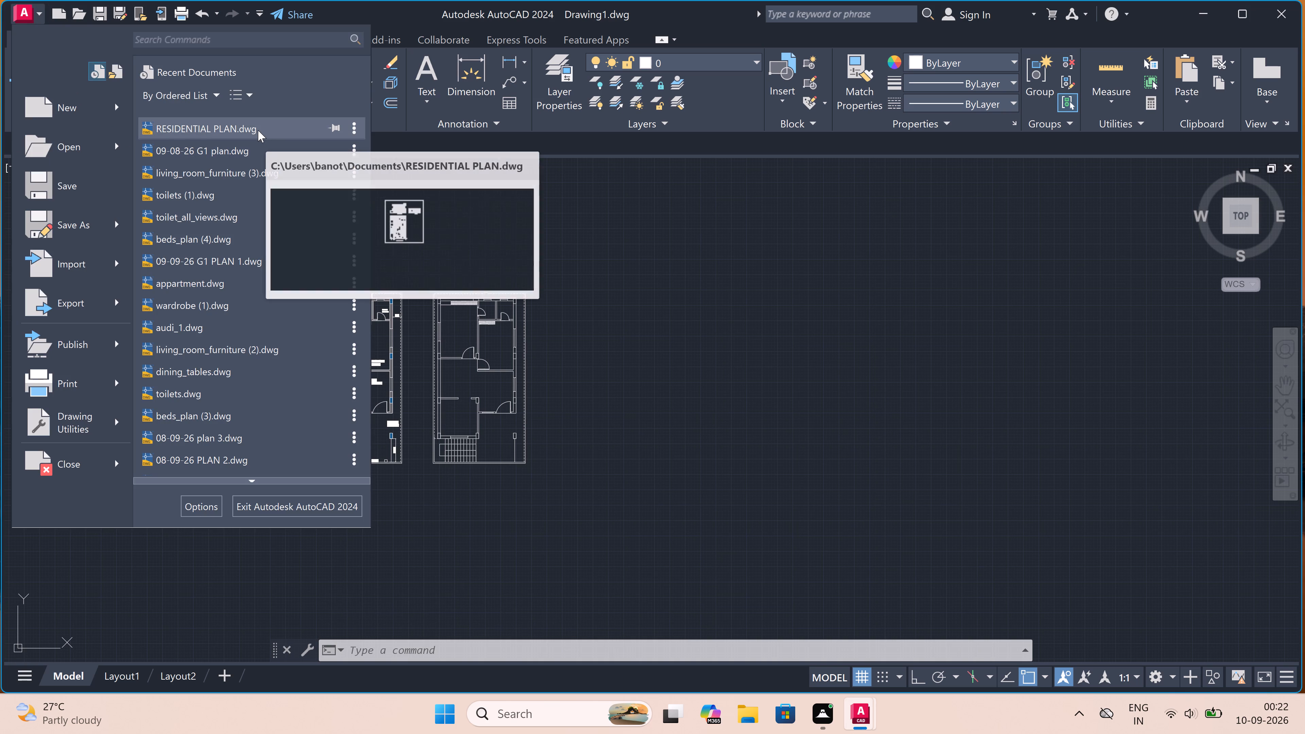
triple_click(226, 148)
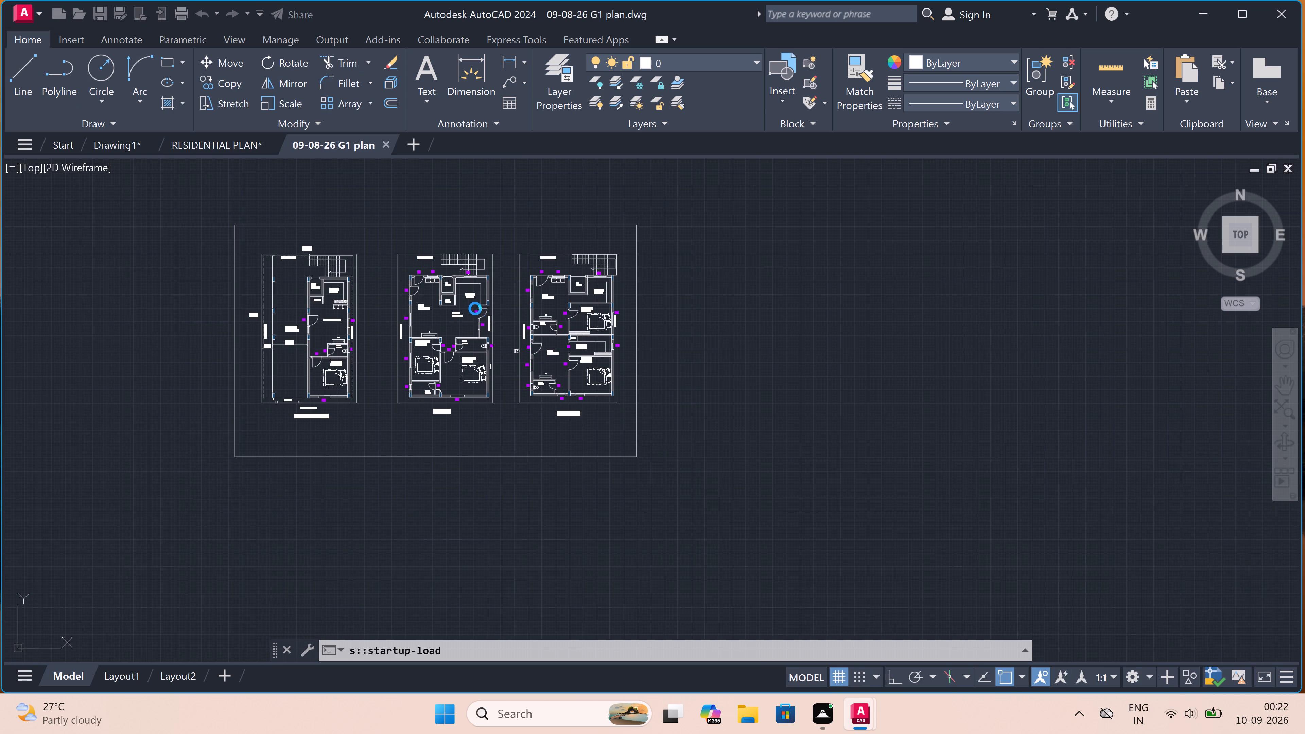
Select the complete bed with both pillows in the Second floor plan's 12'0"X11'3" BEDROOM.
scroll(594, 318, up, 6)
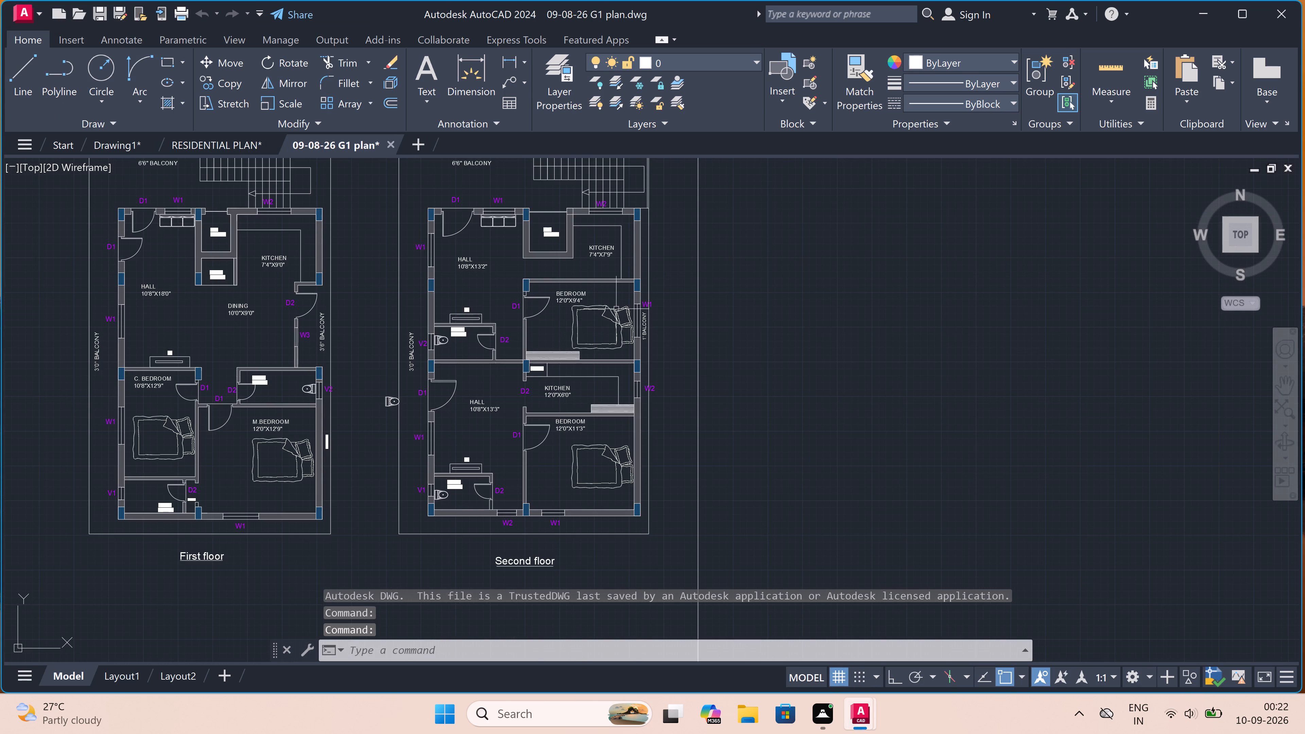
scroll(618, 308, down, 4)
scroll(610, 388, up, 3)
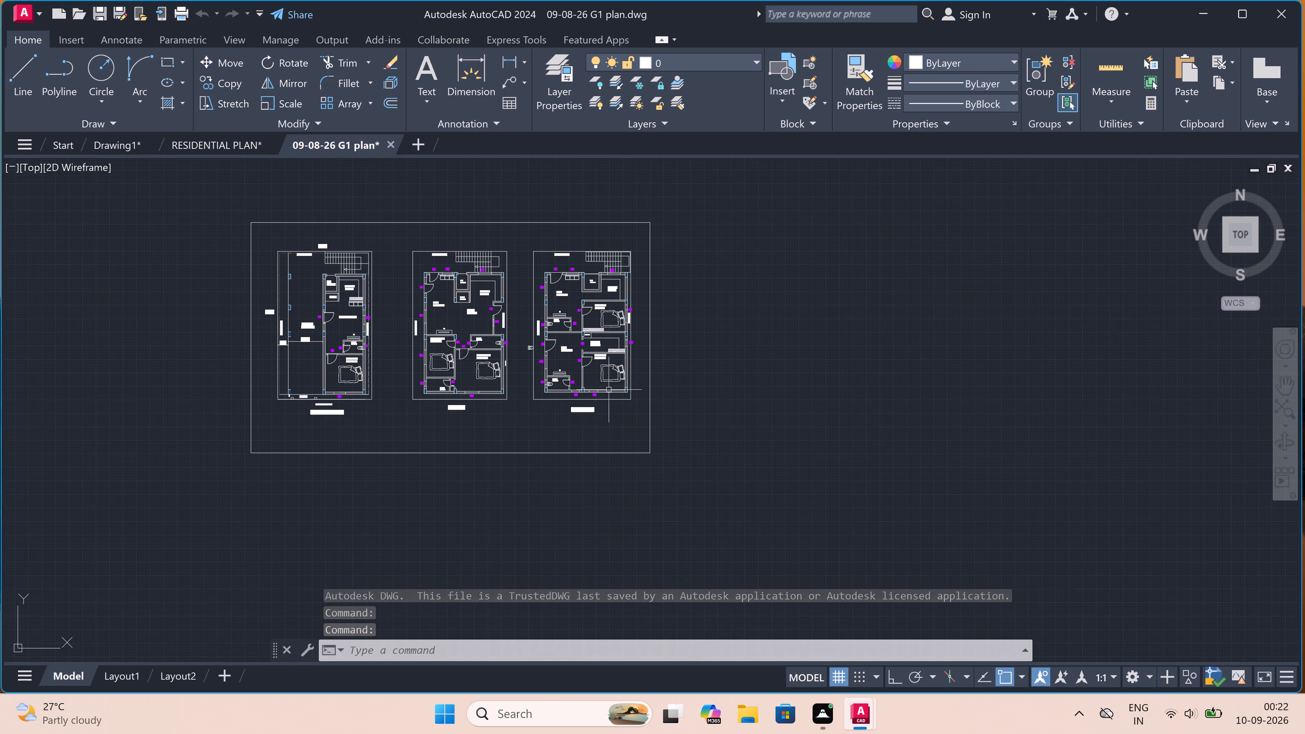
scroll(657, 307, up, 3)
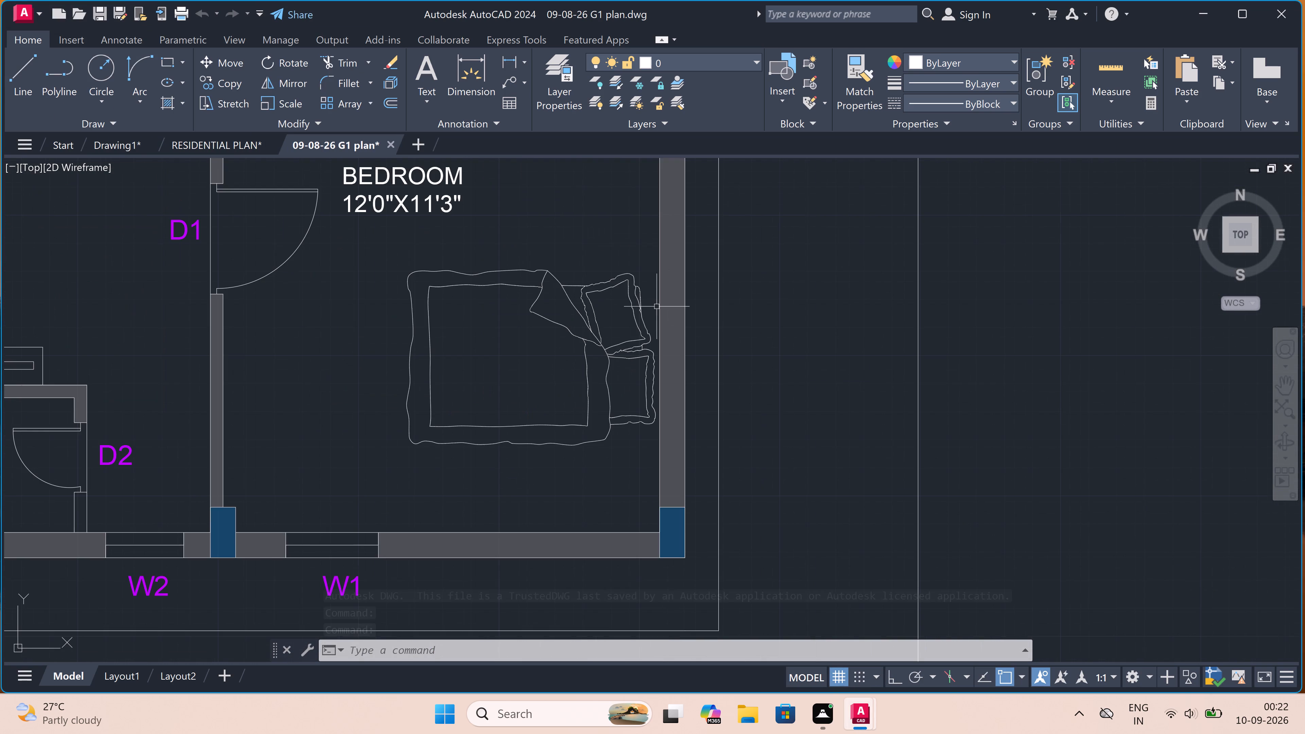
scroll(654, 314, up, 1)
scroll(657, 400, up, 1)
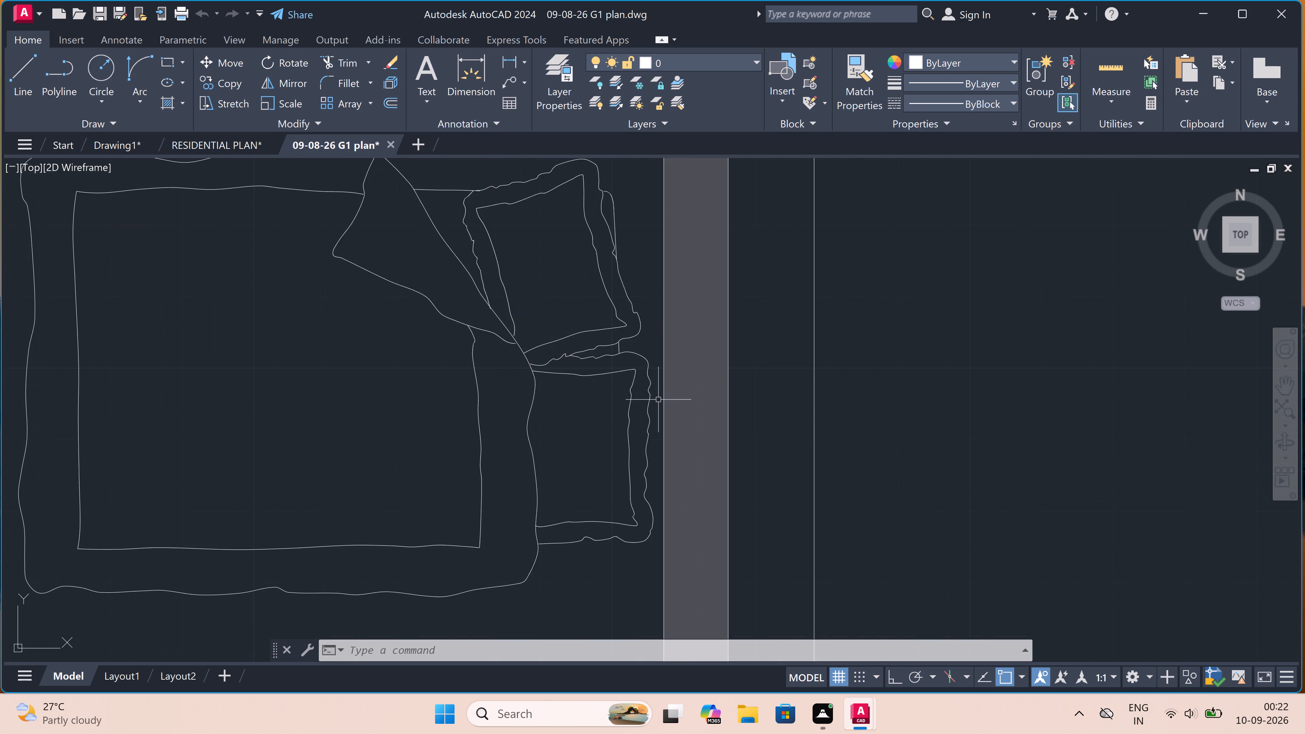
scroll(643, 226, down, 1)
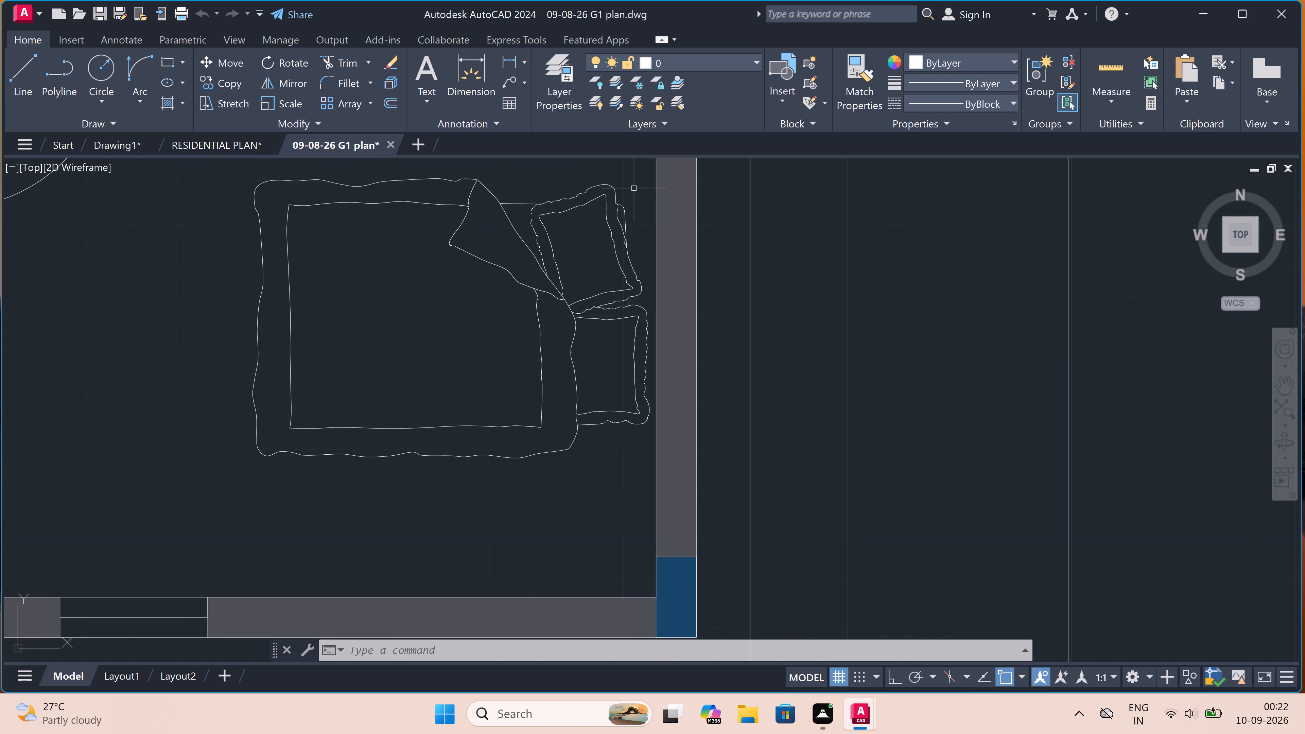
click(642, 161)
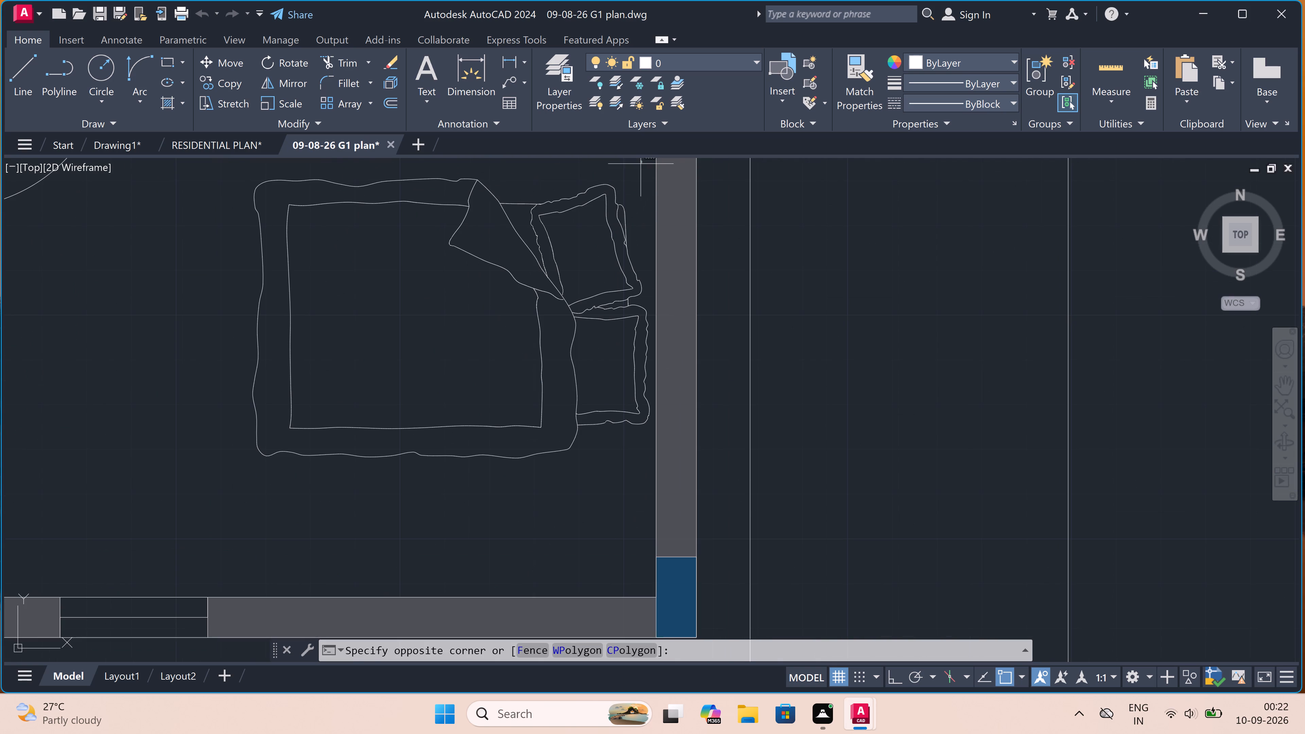
double_click(194, 524)
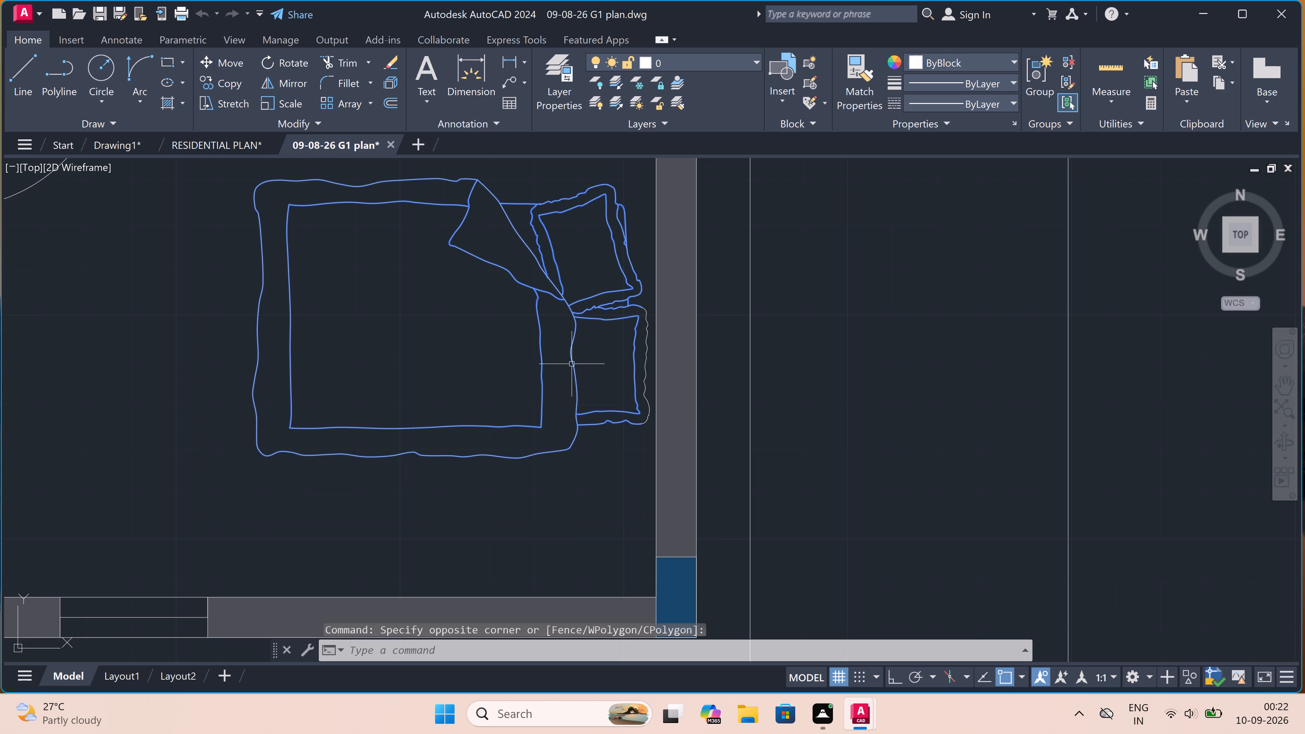
scroll(635, 327, up, 2)
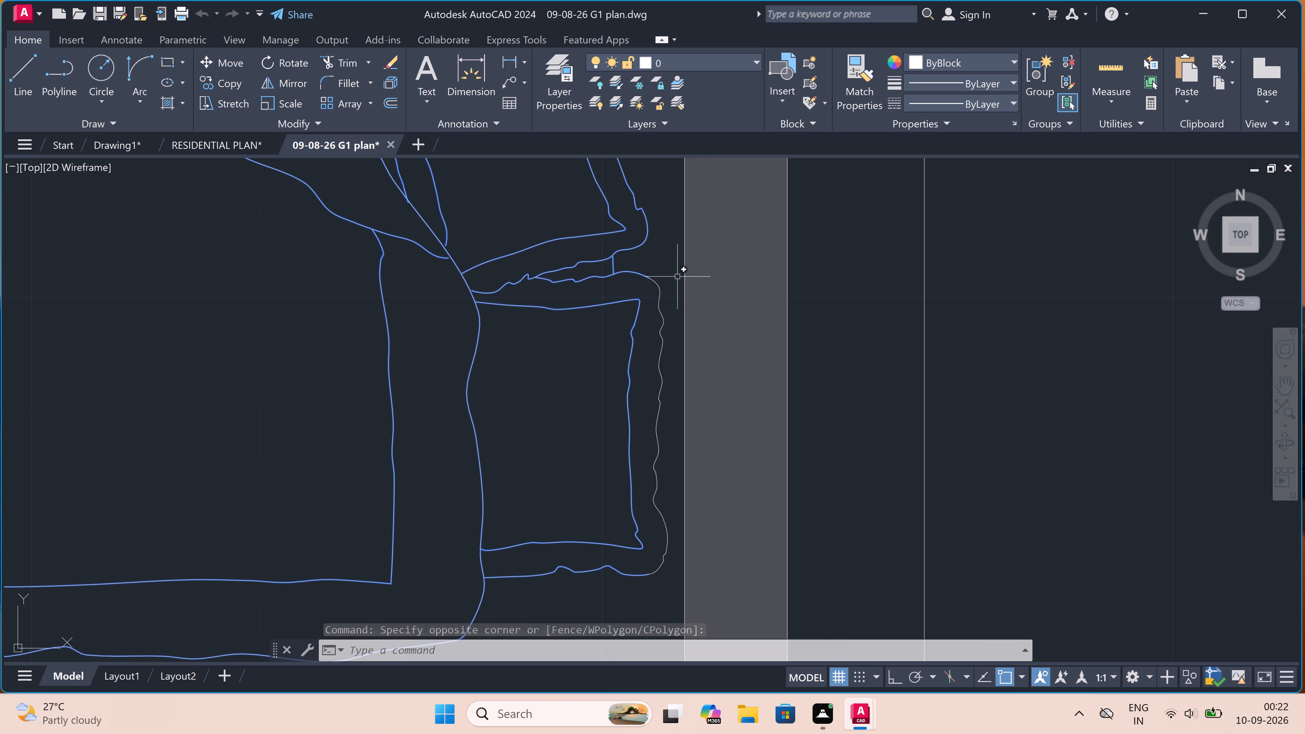
click(677, 270)
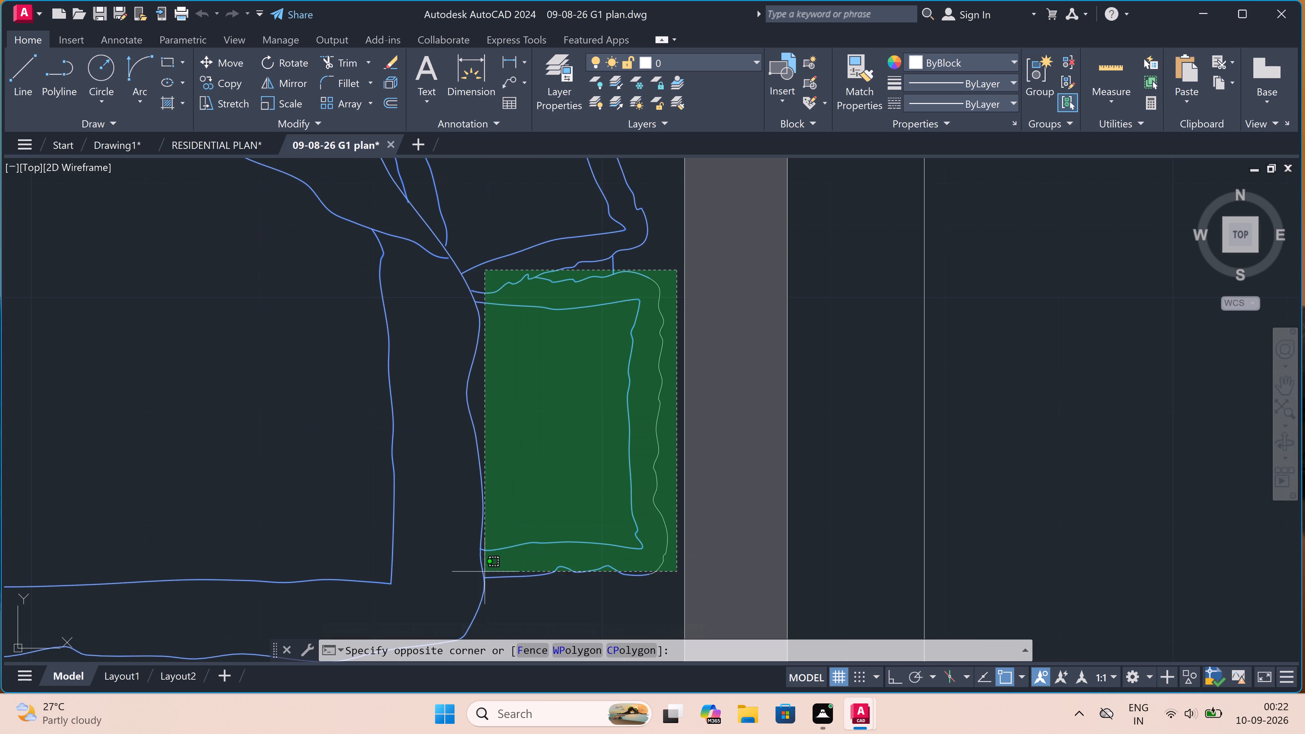
click(465, 591)
Add the toilet fixture in the Second floor plan's upper 7'0"X4'0" TOILET to the bed selection.
scroll(488, 456, down, 7)
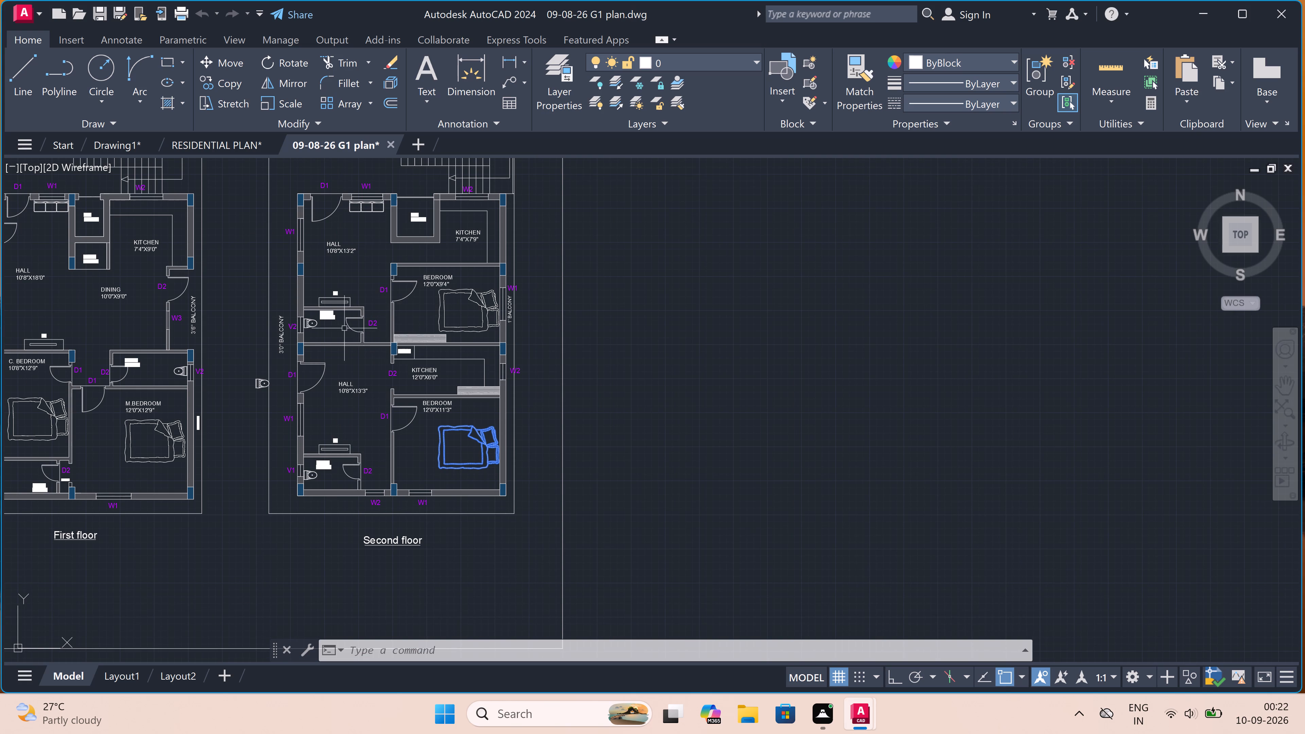
scroll(318, 324, up, 3)
scroll(241, 328, up, 3)
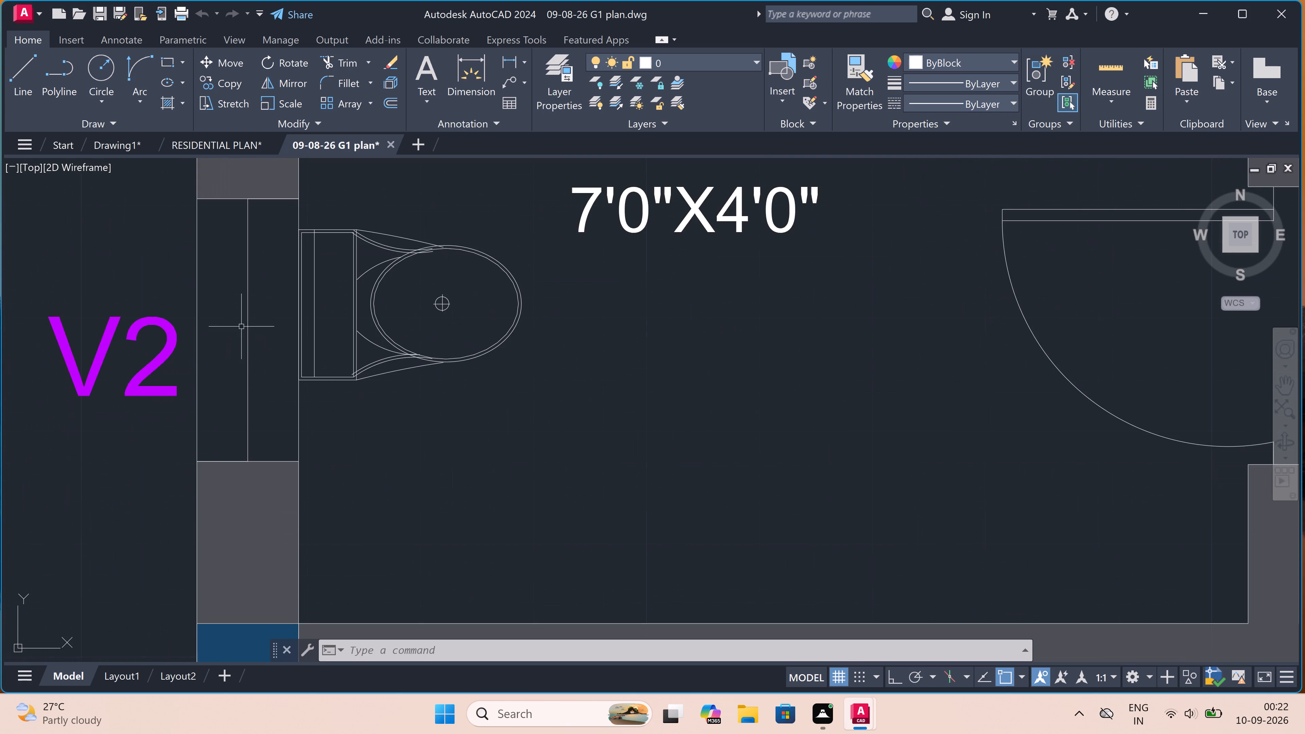
scroll(251, 320, up, 1)
scroll(369, 297, down, 2)
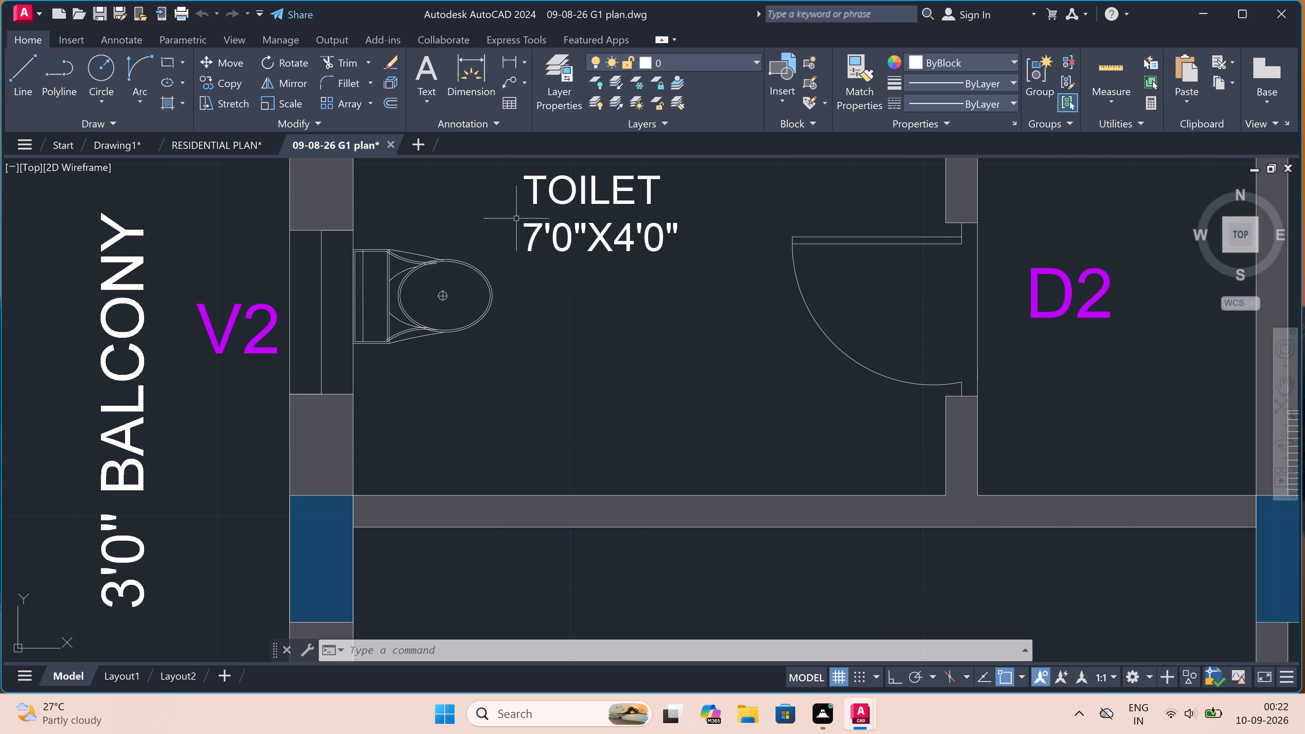
drag(504, 245, 504, 249)
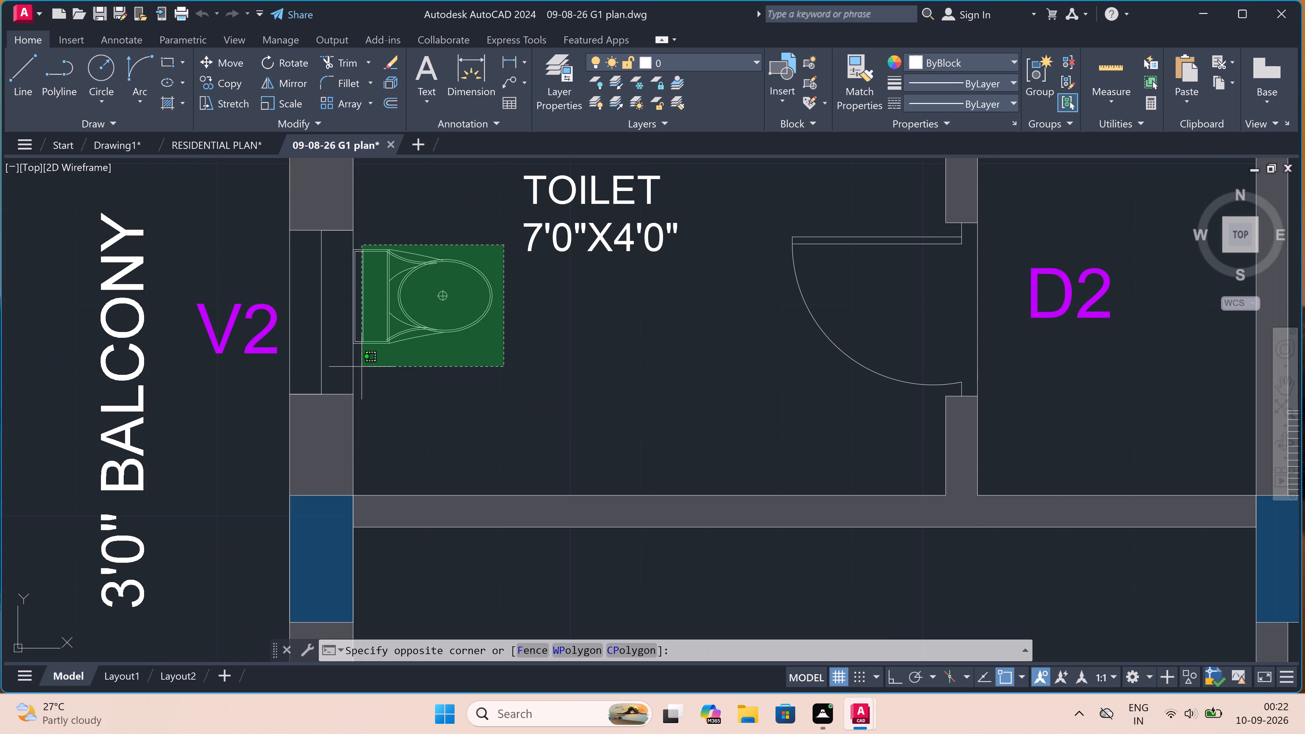
scroll(343, 363, up, 2)
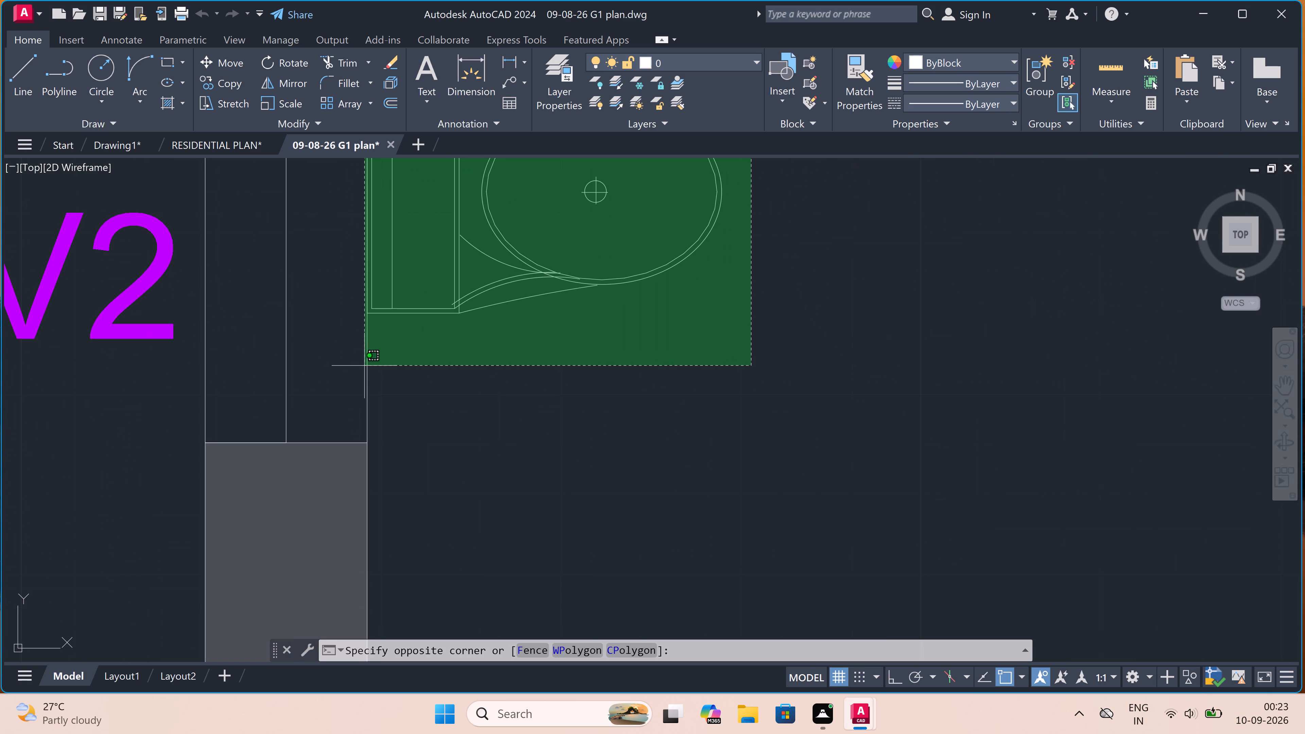
click(370, 366)
scroll(421, 398, down, 3)
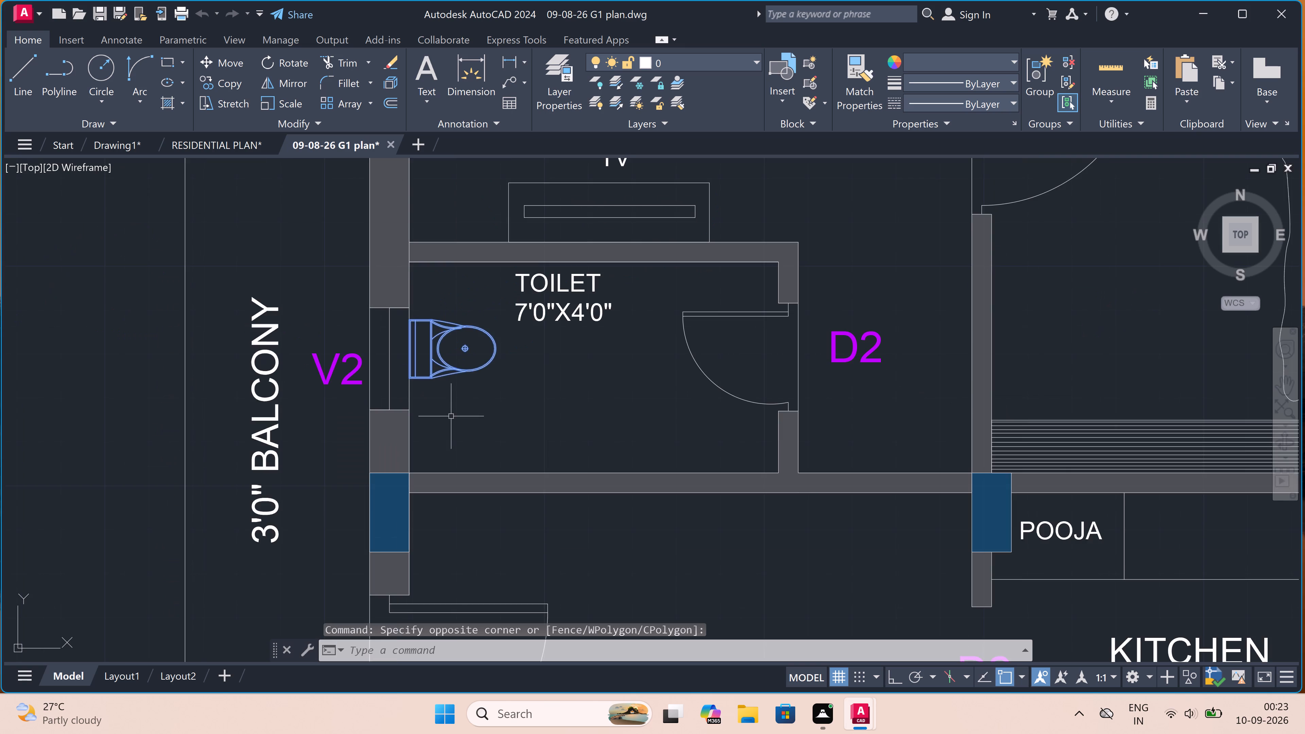
Add the three-seat sofa in the 10'8"X13'2" HALL to the selection and copy the selected furniture to the clipboard.
scroll(454, 417, down, 3)
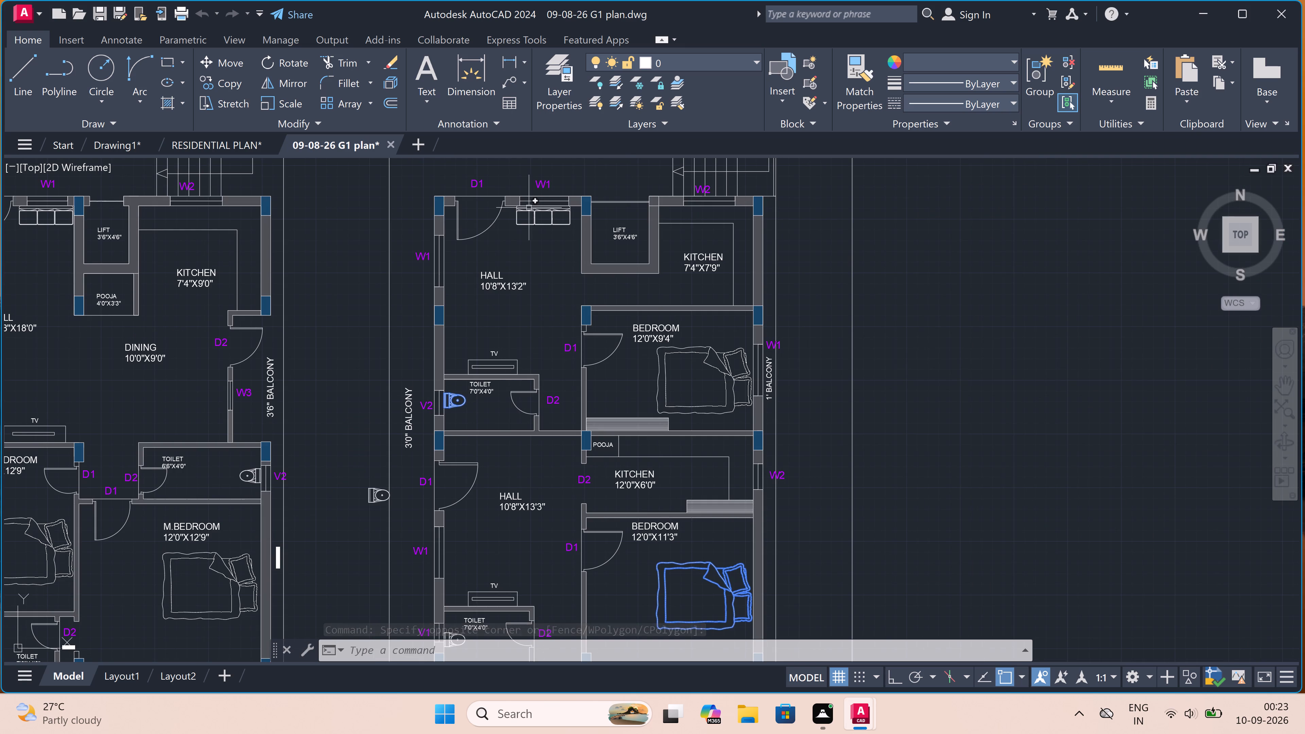
scroll(529, 208, up, 4)
scroll(534, 209, down, 2)
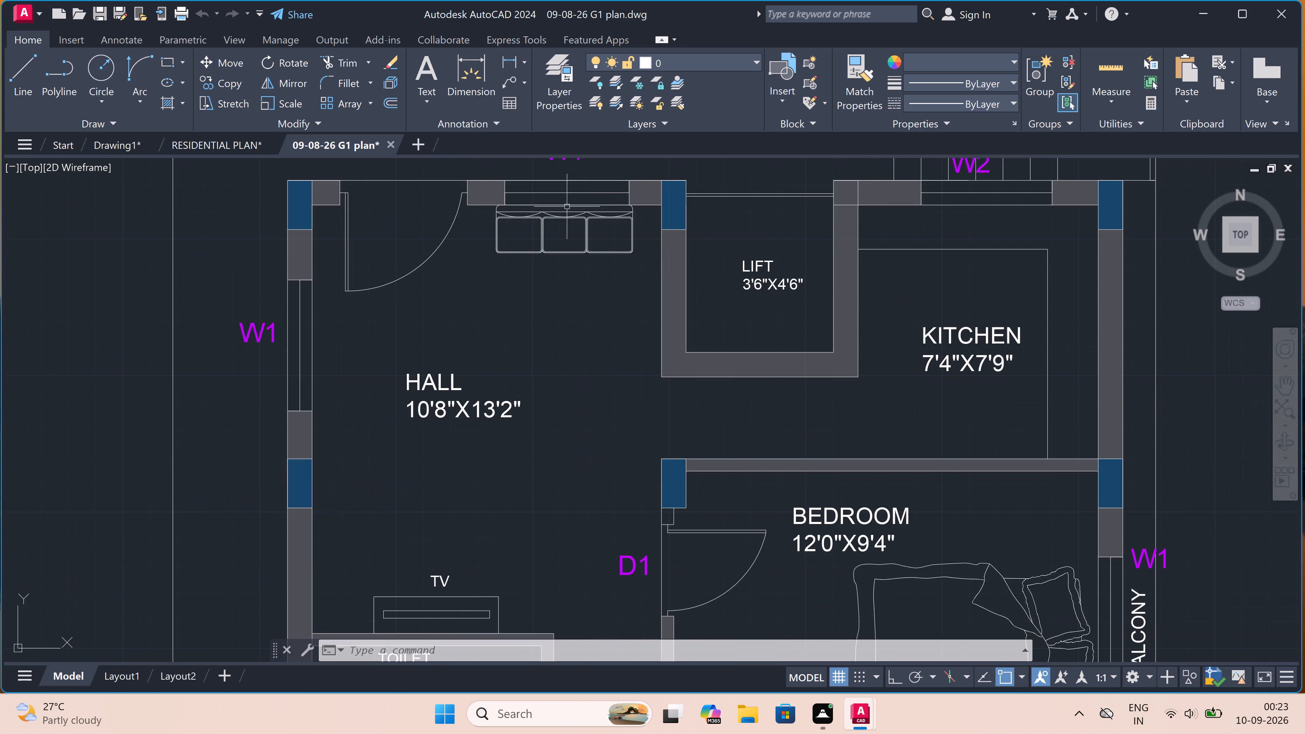
scroll(584, 202, up, 2)
scroll(667, 203, up, 3)
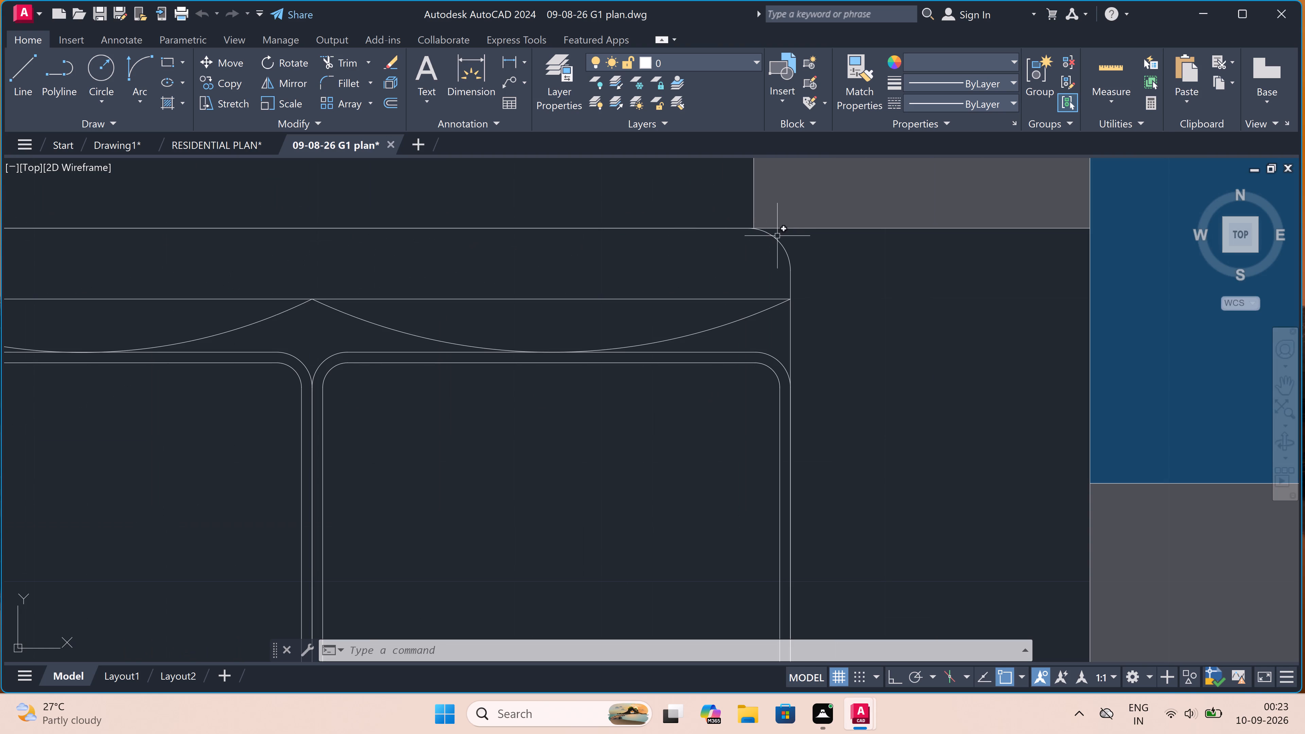
click(779, 234)
scroll(527, 461, down, 4)
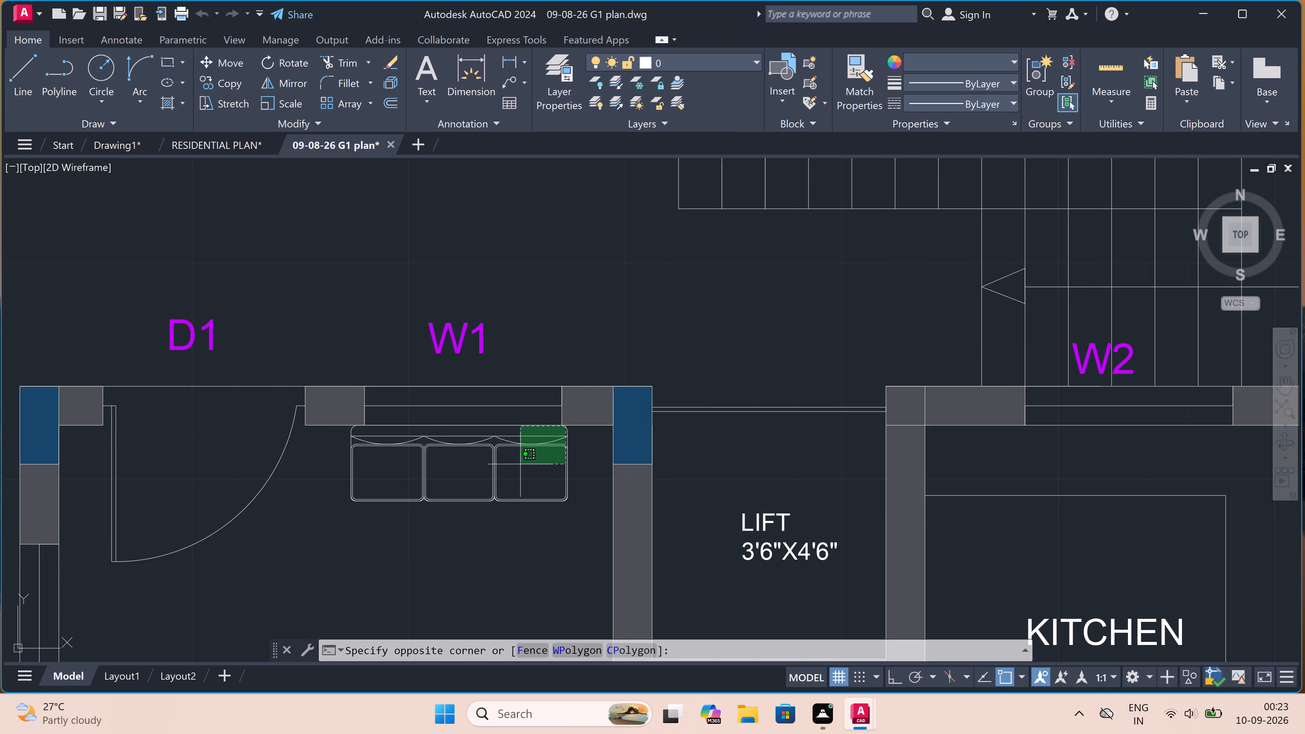
click(327, 526)
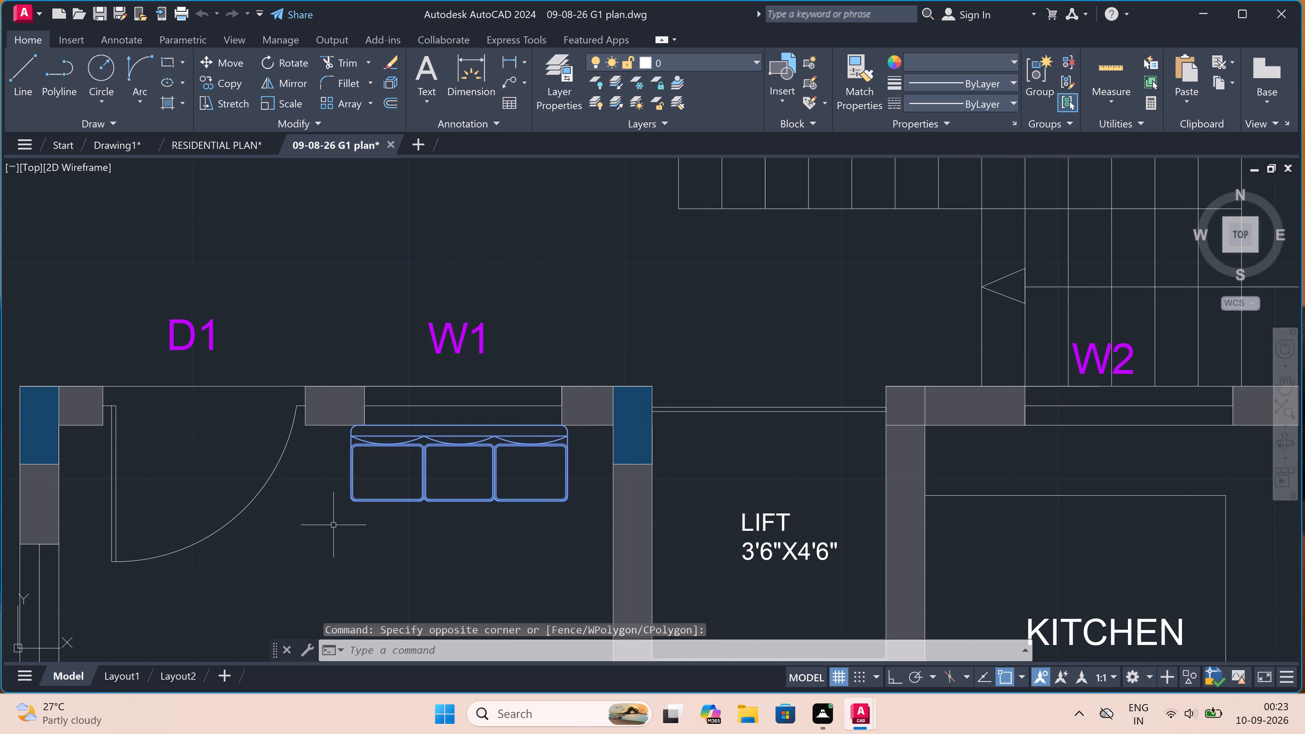
key(ctrl+c)
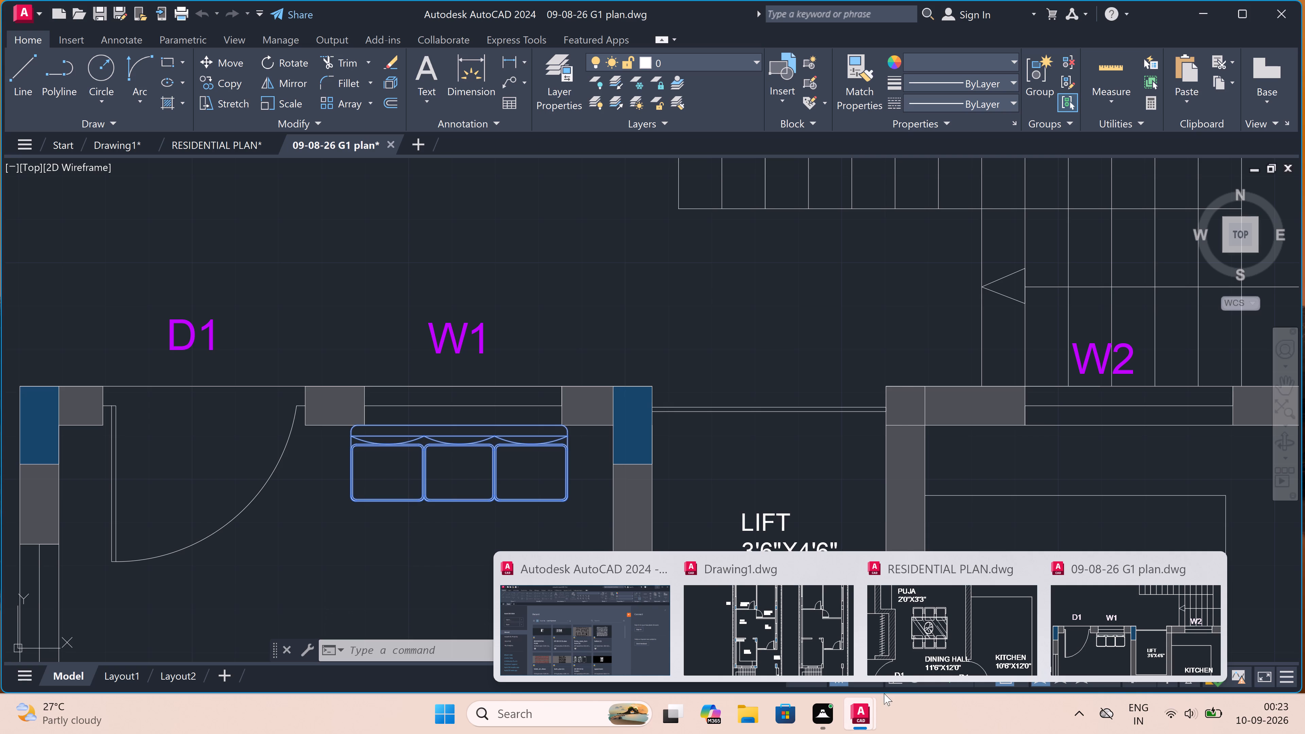
Switch to Drawing1.dwg and paste the copied sofa, toilet fixture and bed in the empty space east of the right plan.
click(1140, 625)
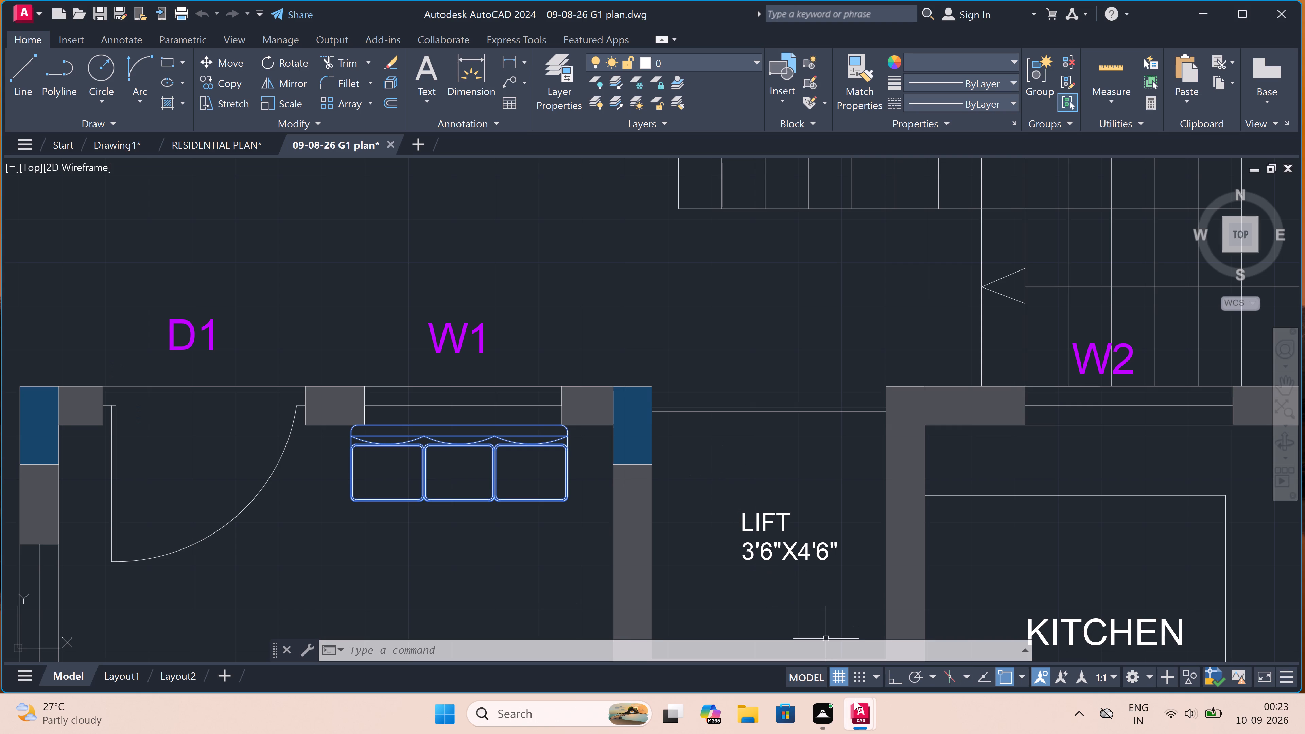
click(786, 635)
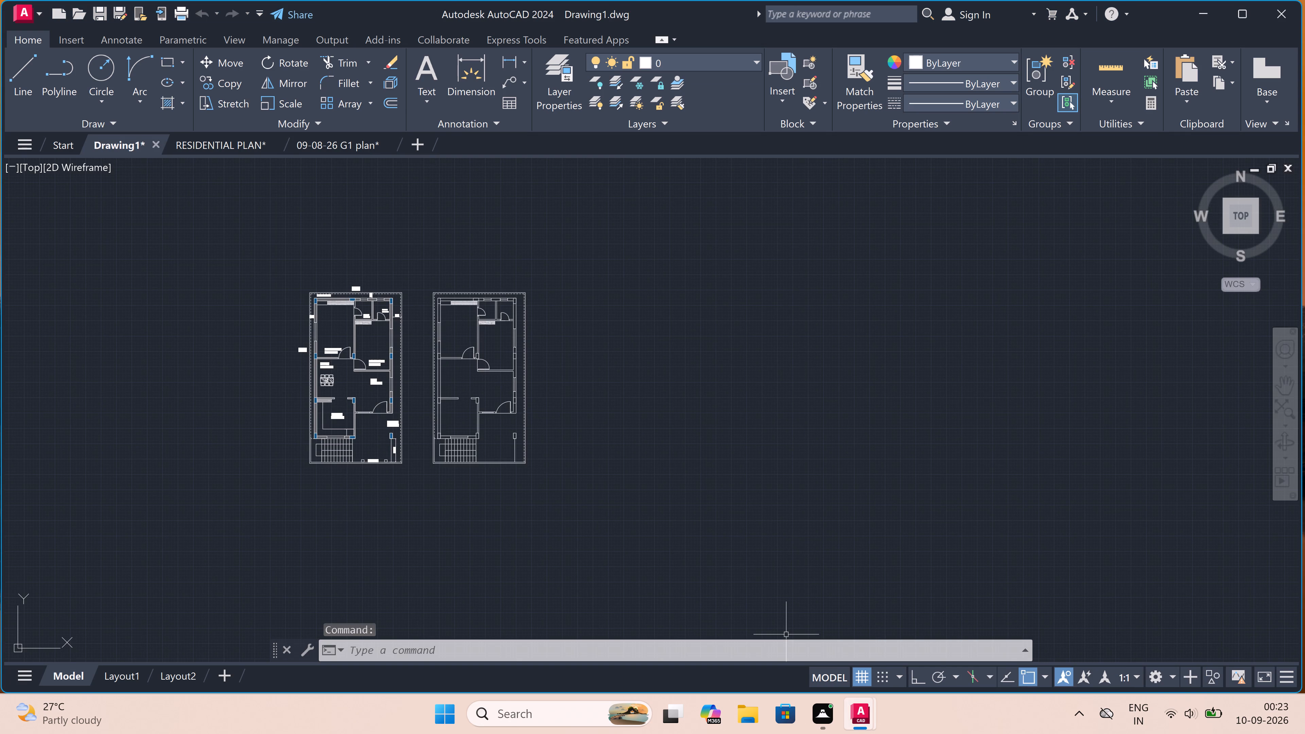
key(ctrl+v)
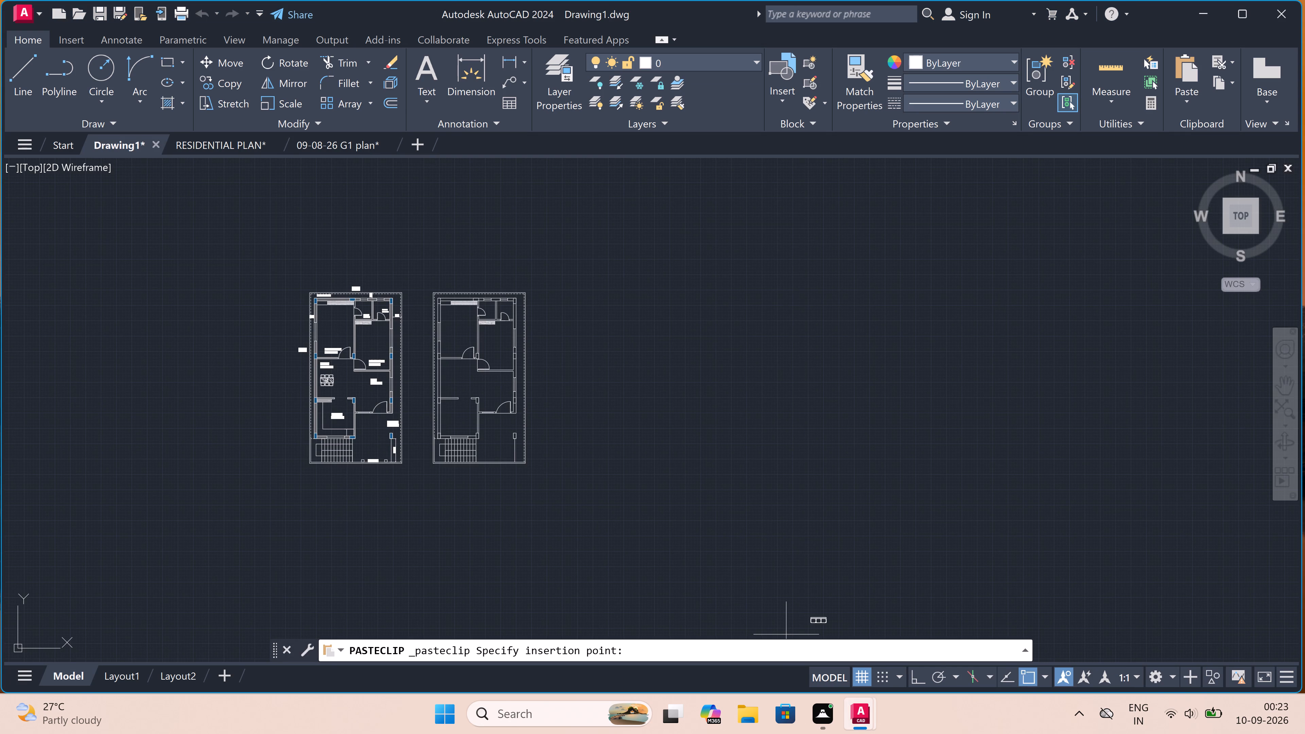
double_click(535, 351)
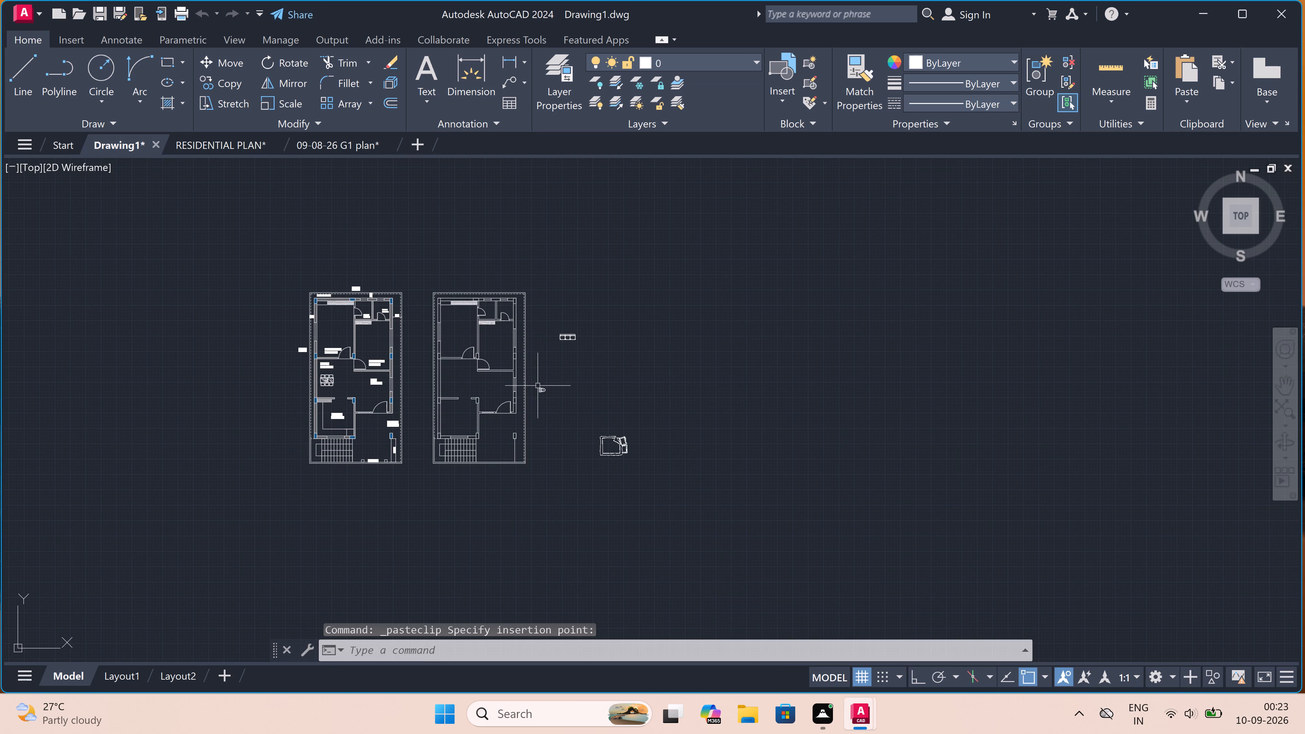
Move the left plan's HALL 9'4"X11'0" label up and toward the room's northwest corner.
scroll(376, 386, up, 3)
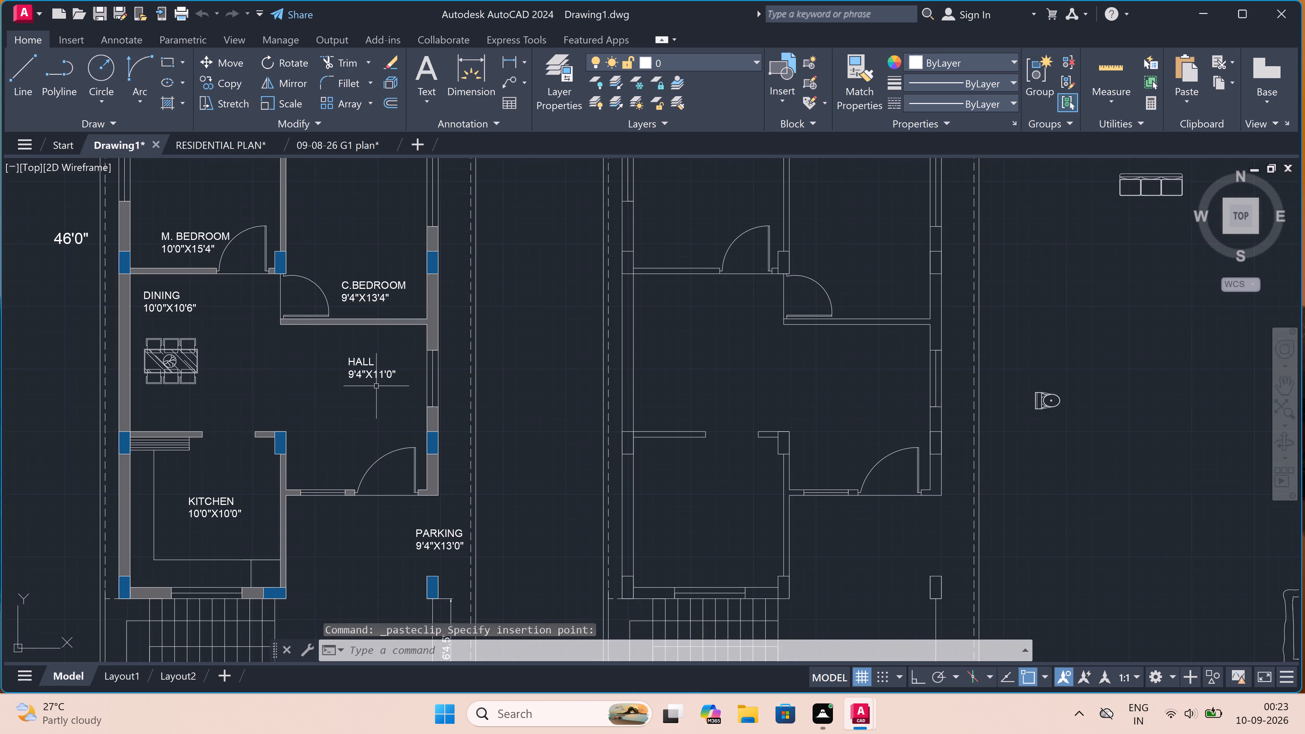
scroll(386, 367, up, 1)
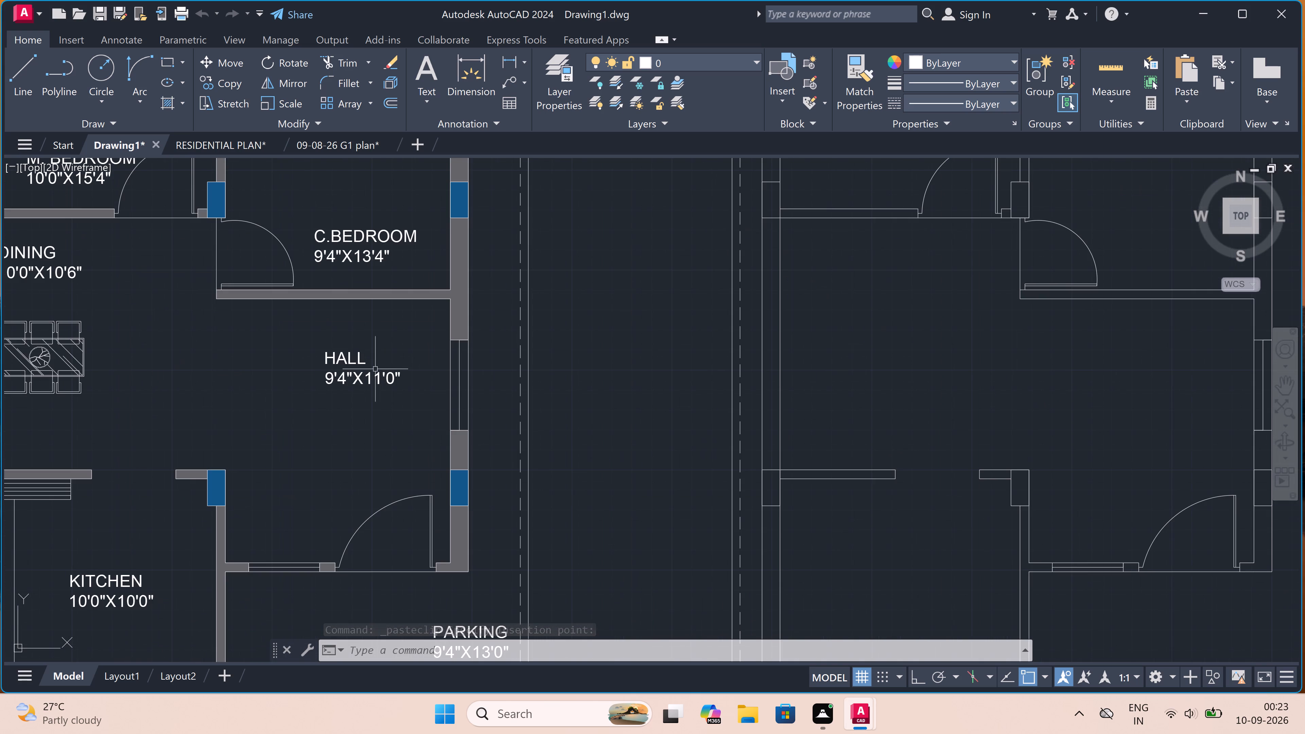
click(347, 359)
drag(329, 355, 322, 354)
click(259, 327)
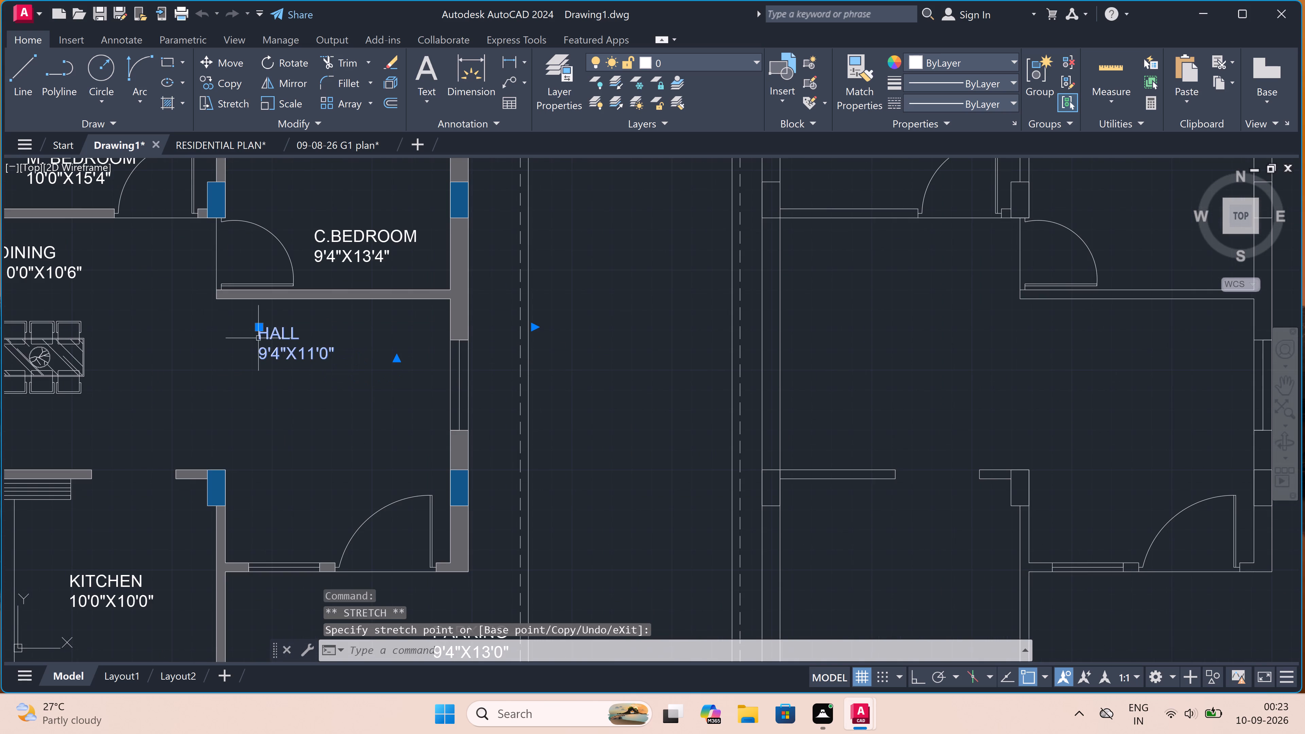
key(Escape)
Move the pasted three-seat sofa into the gap between the two house plans, level with the left plan's HALL.
scroll(275, 361, down, 3)
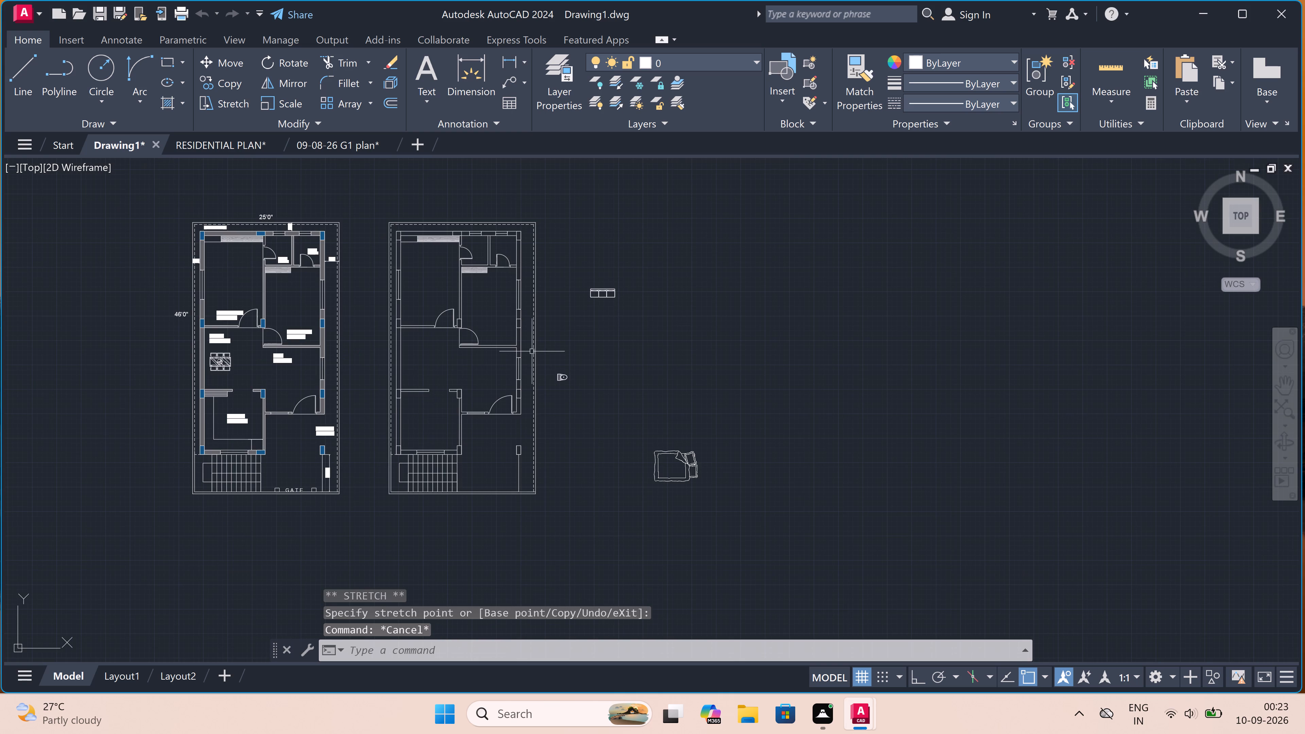
drag(639, 249, 615, 267)
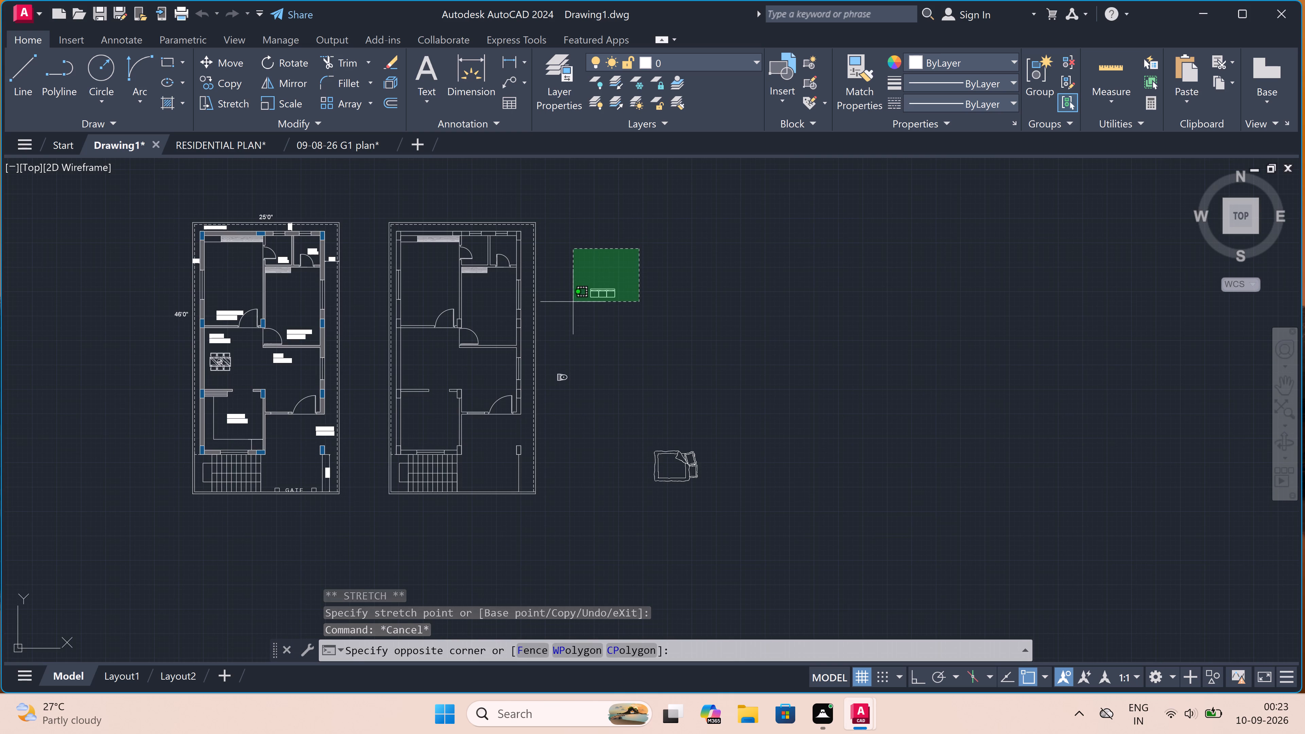
click(582, 315)
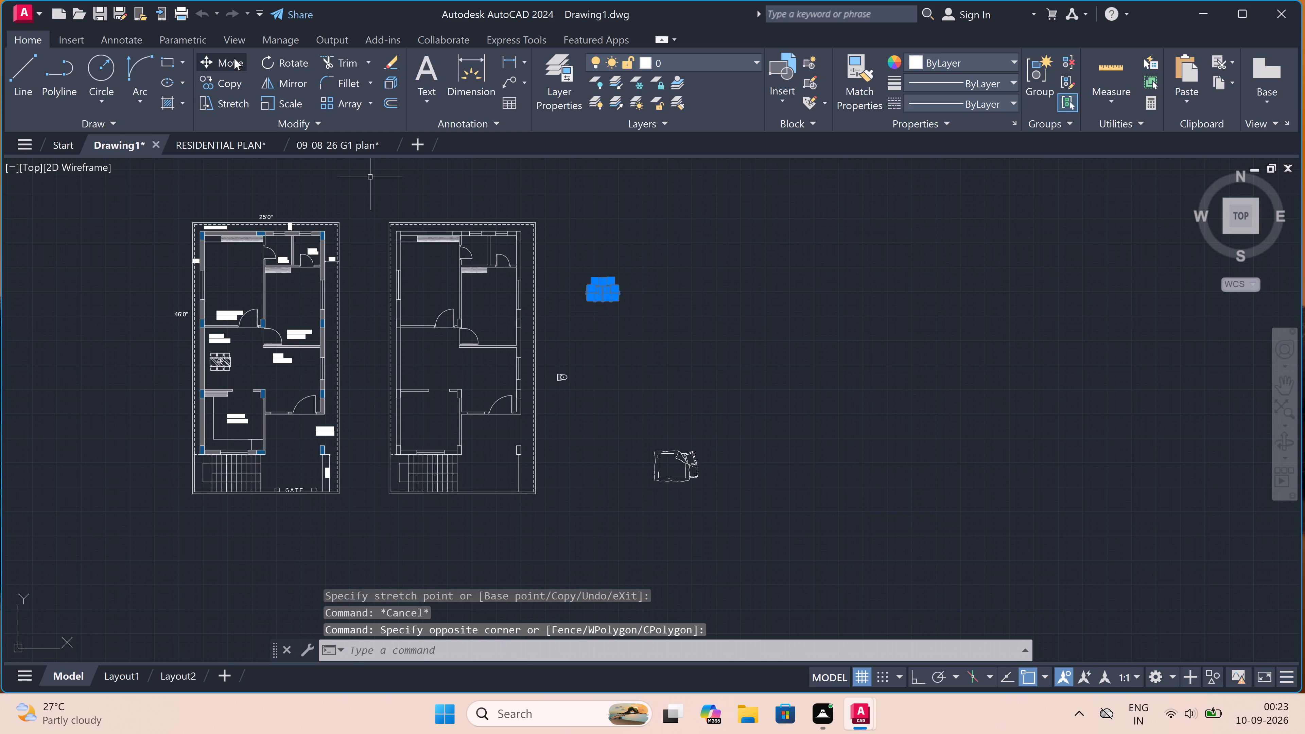
click(233, 57)
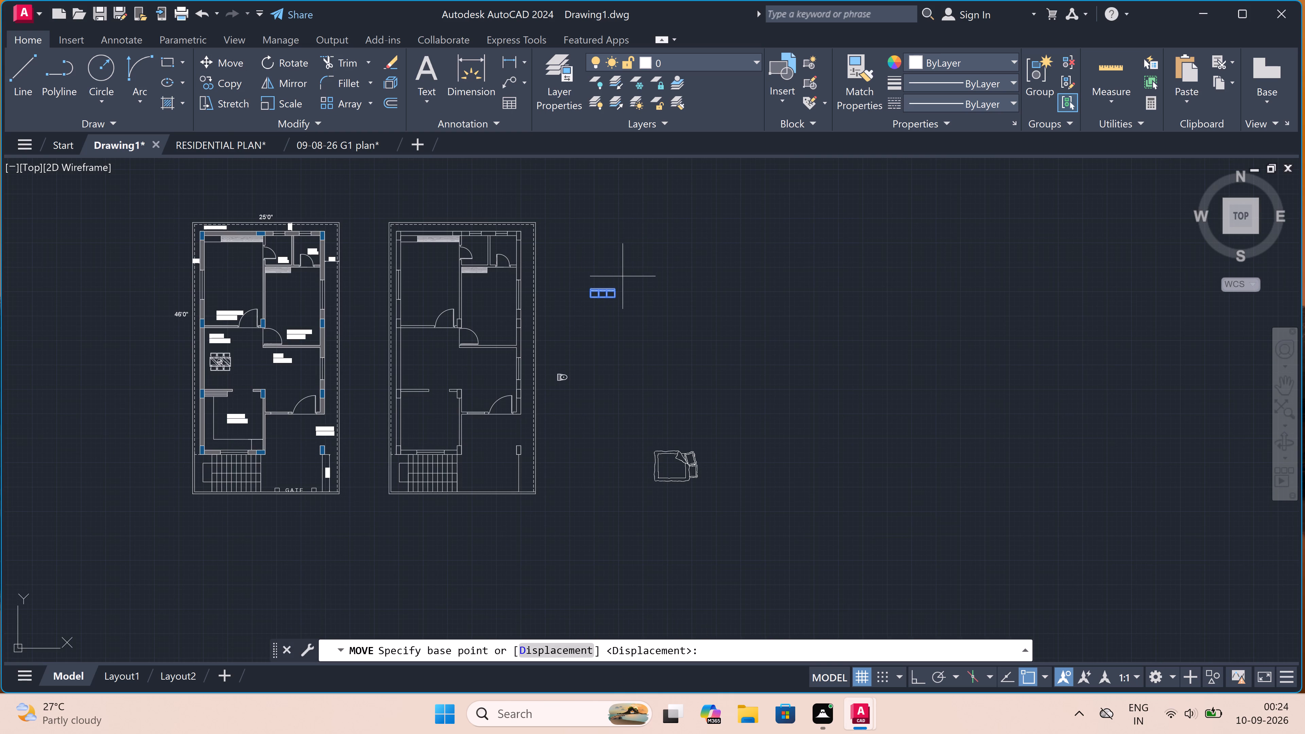
drag(604, 289, 595, 297)
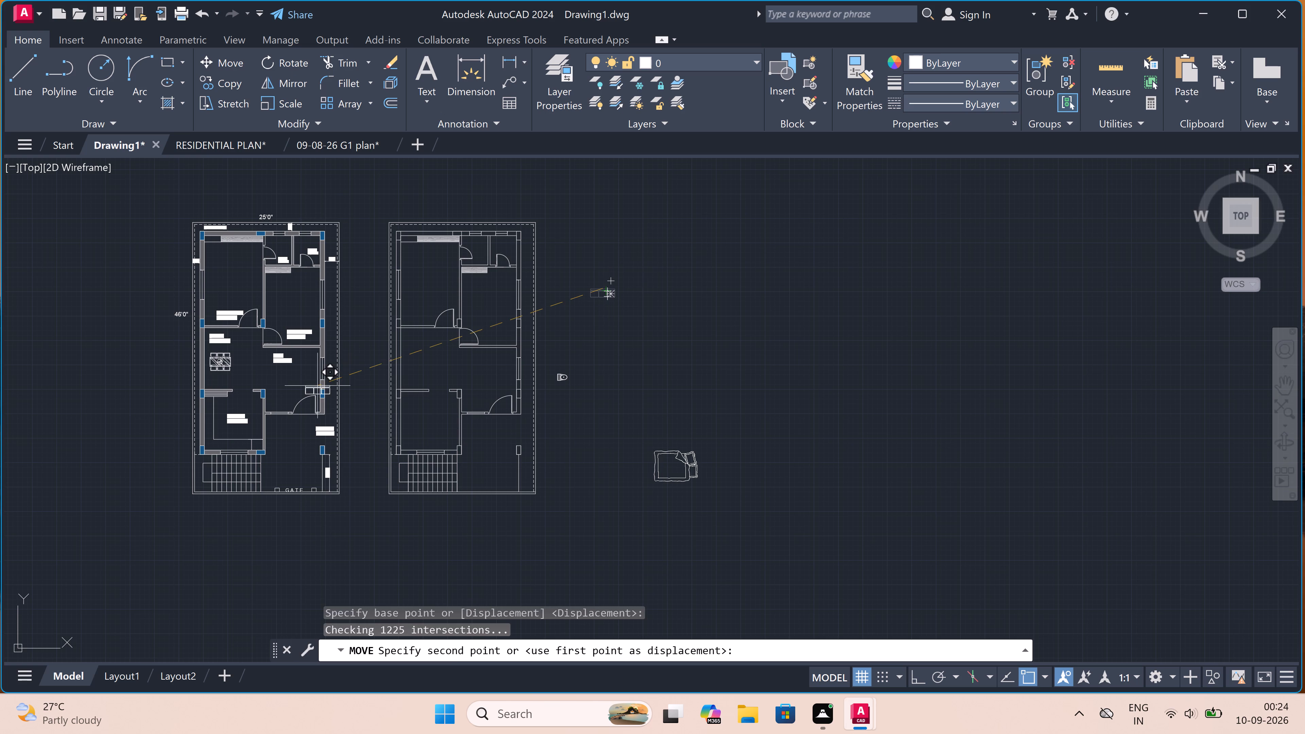
scroll(312, 391, up, 3)
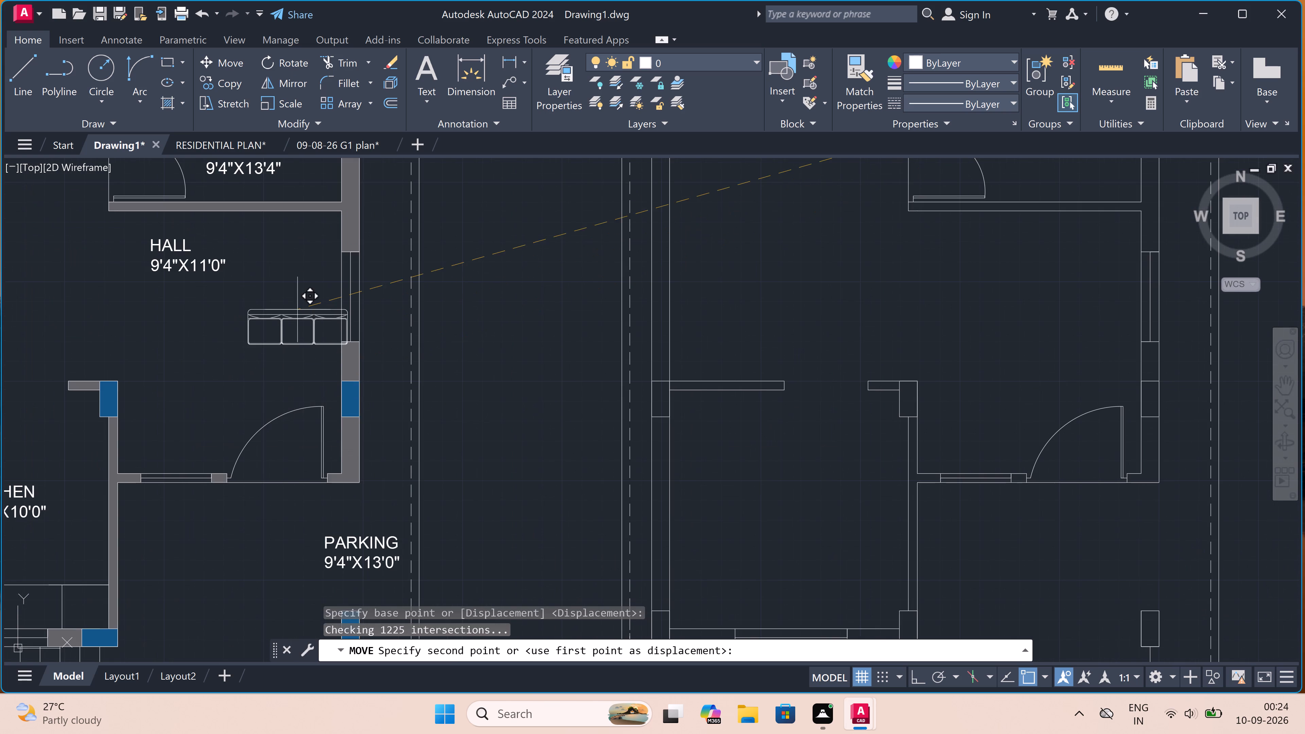
click(521, 298)
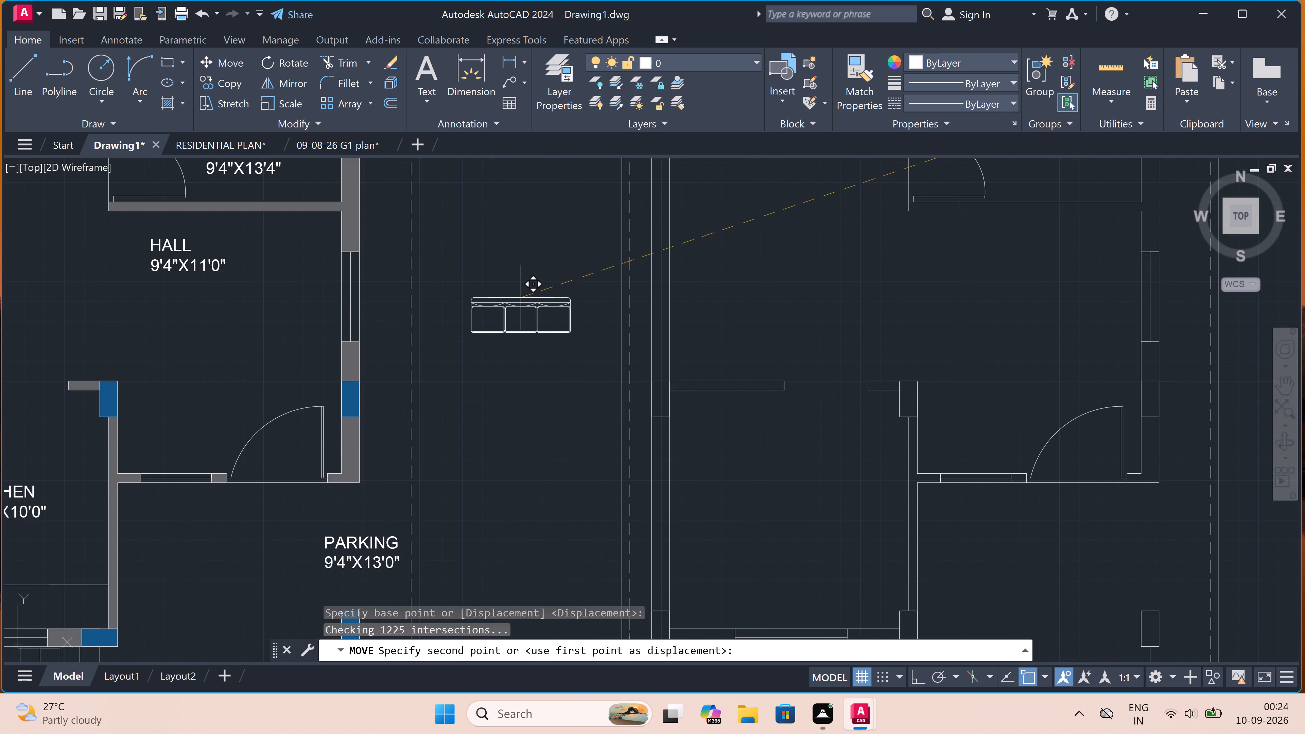
Rotate the sofa 90 degrees clockwise with Ortho on, so its backrest faces east.
drag(577, 288, 572, 304)
click(459, 356)
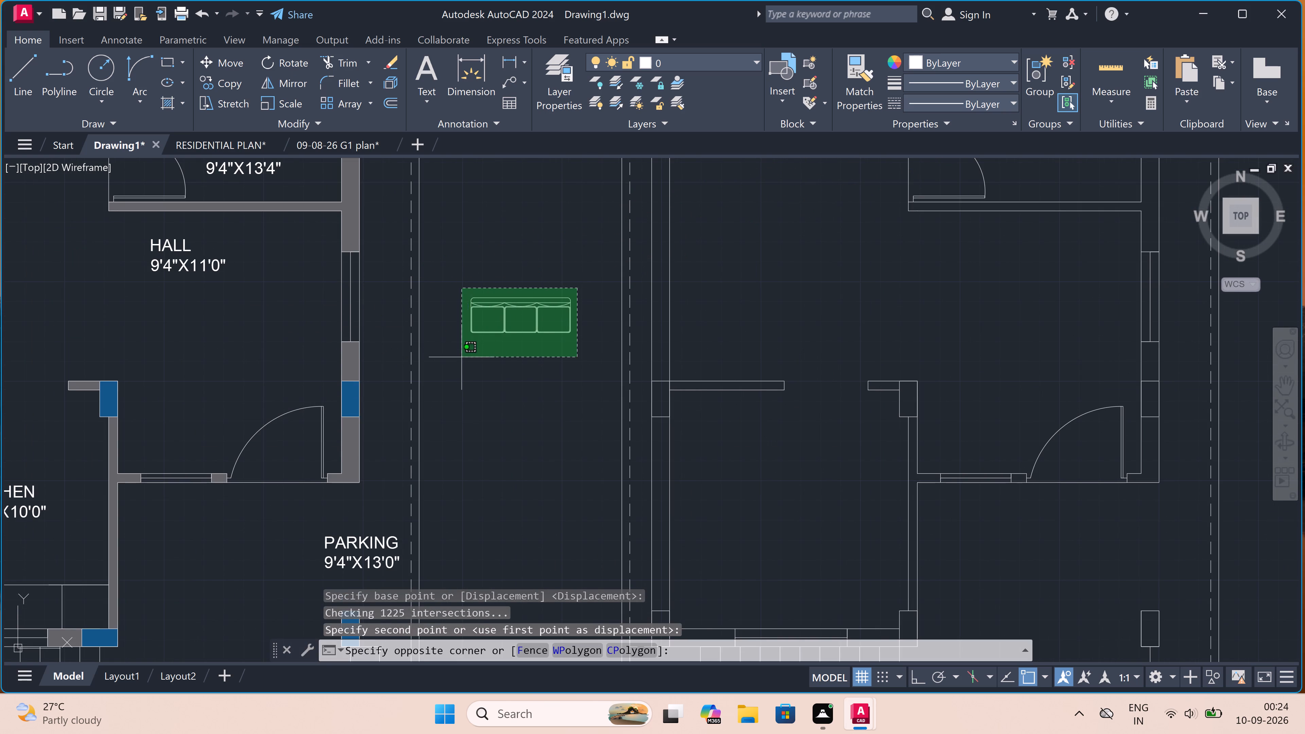
click(295, 60)
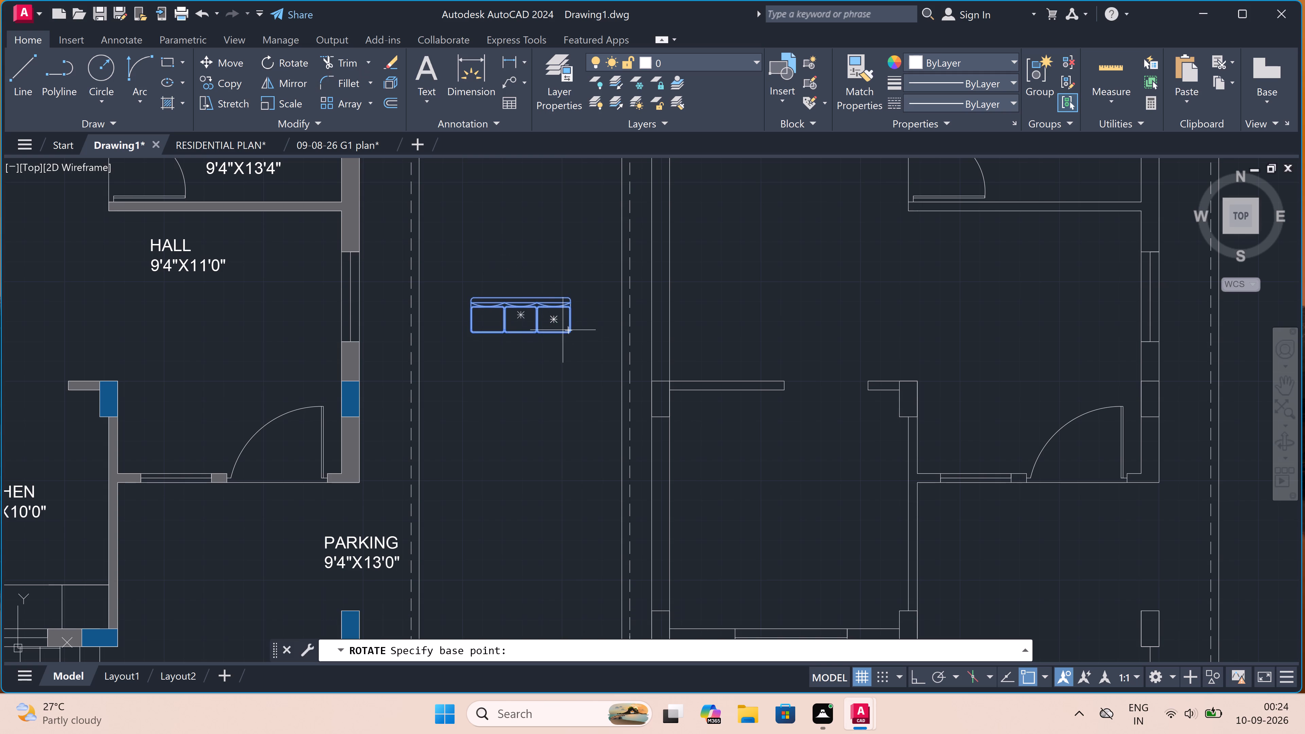
drag(549, 318, 546, 330)
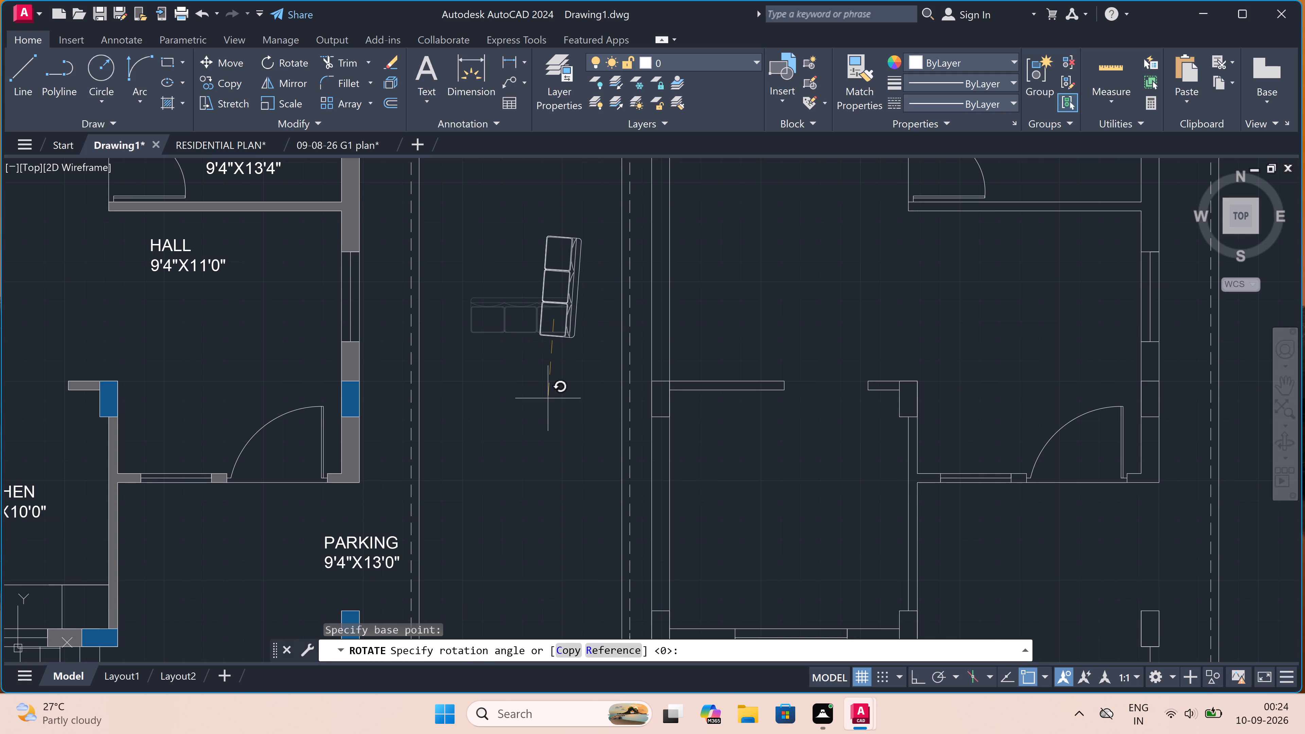
key(F8)
click(558, 388)
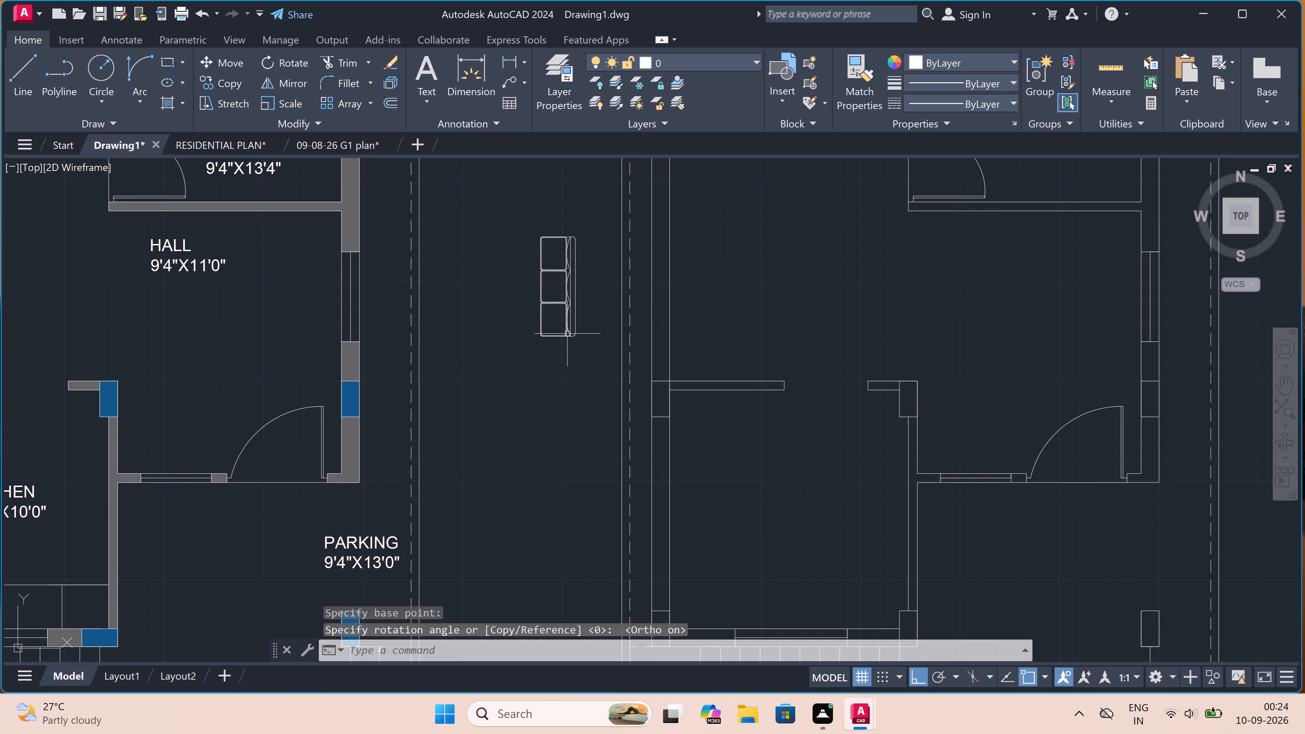
Scale the rotated sofa up to roughly 1.2 times its size from its north end.
drag(591, 211, 585, 227)
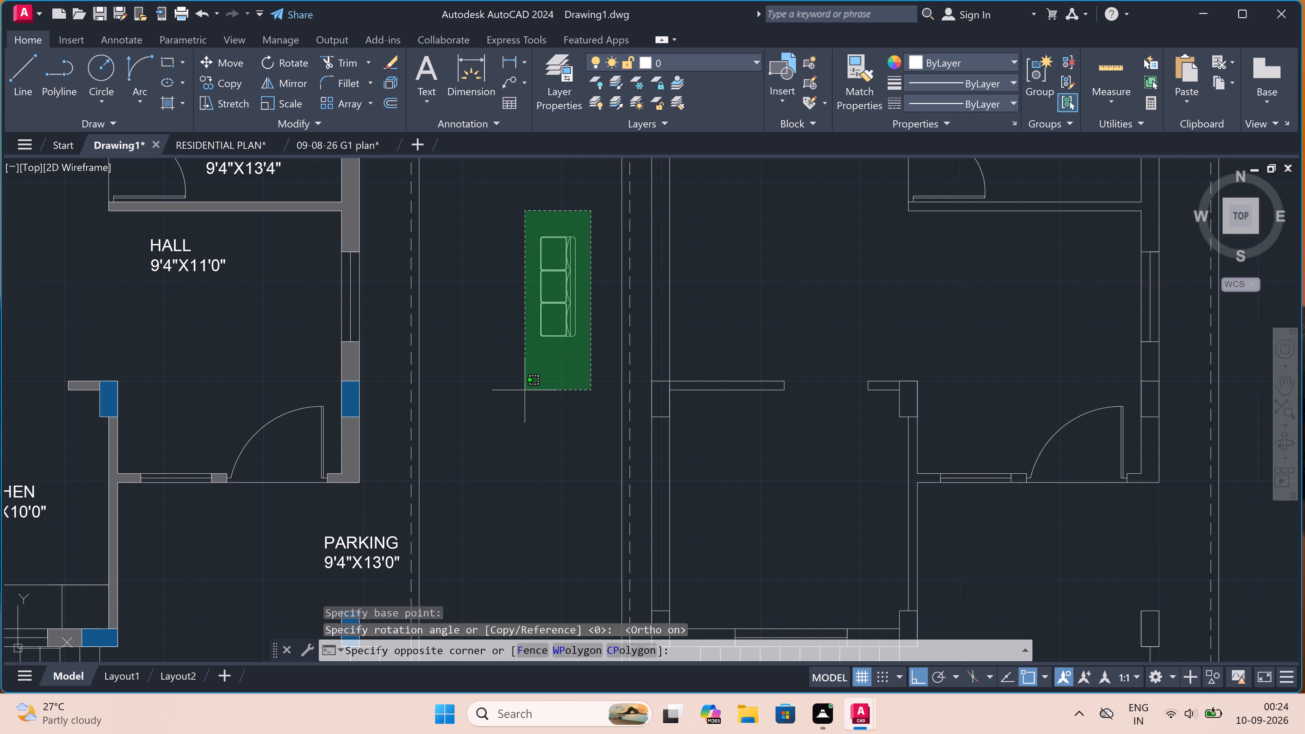
click(525, 390)
click(283, 98)
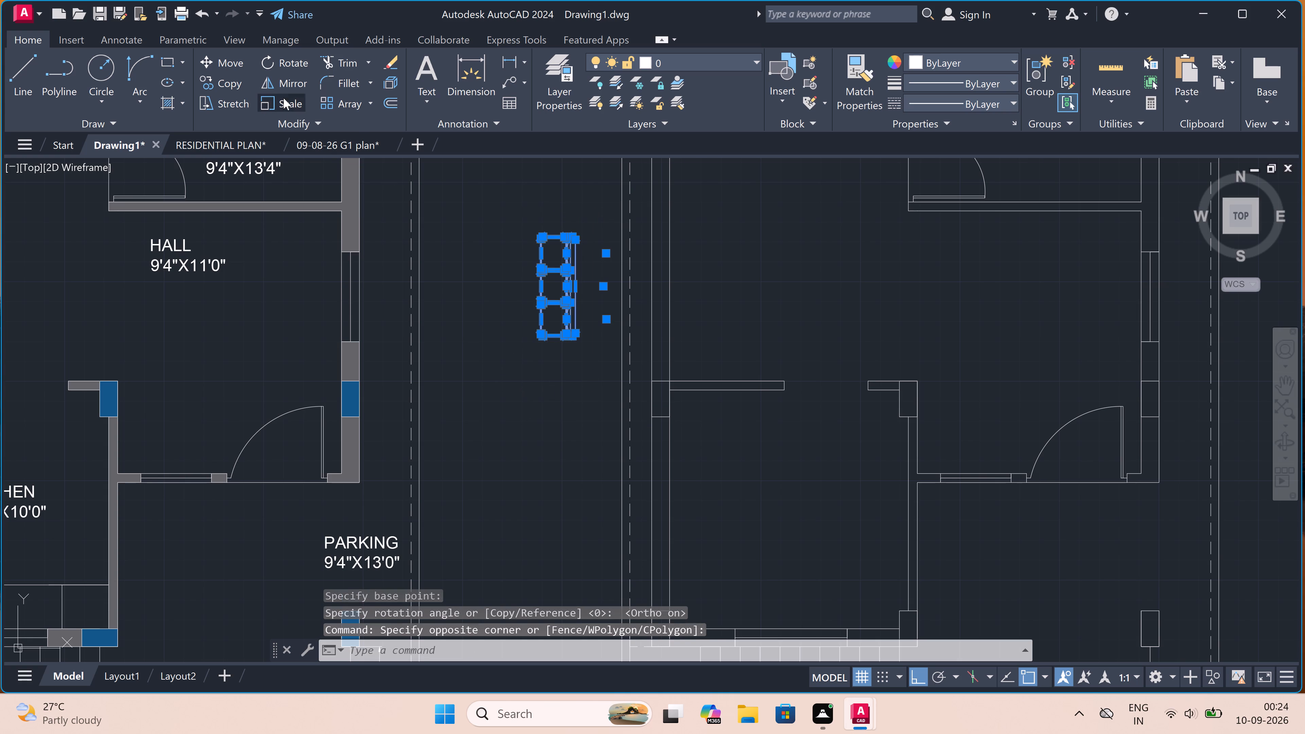
click(552, 234)
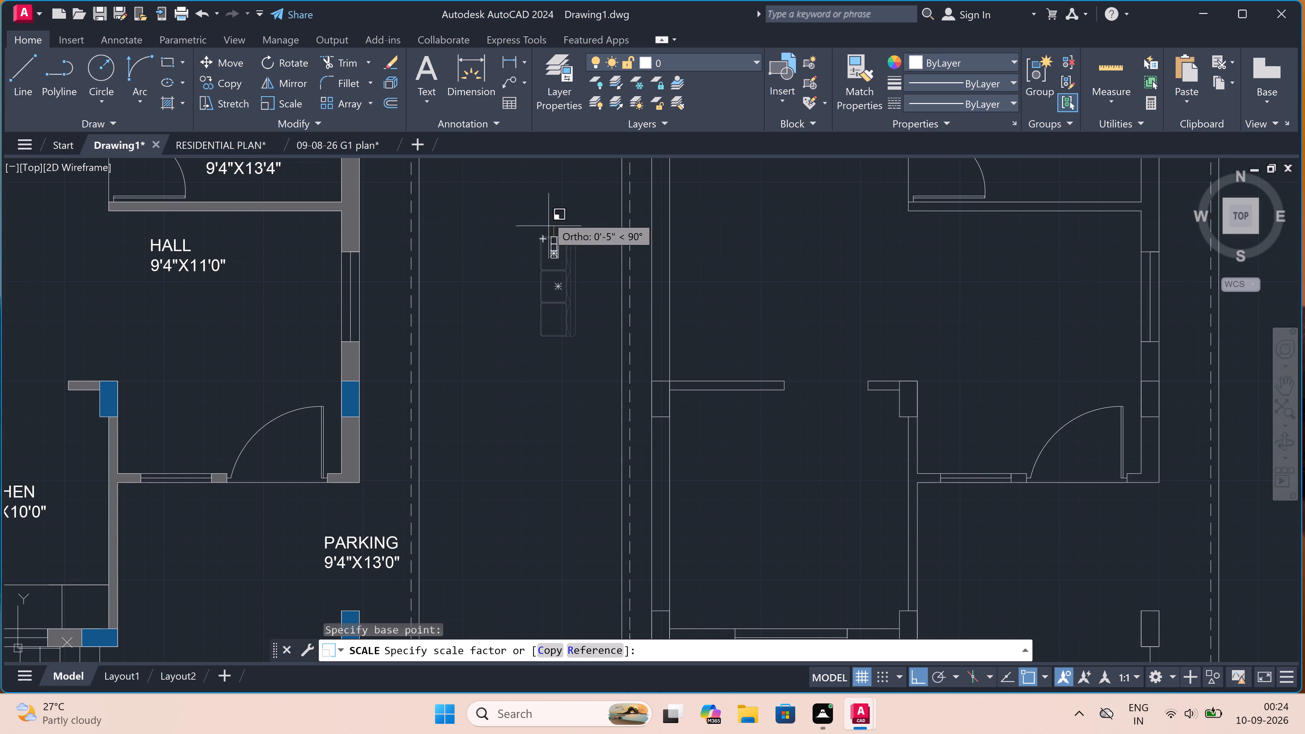
click(550, 178)
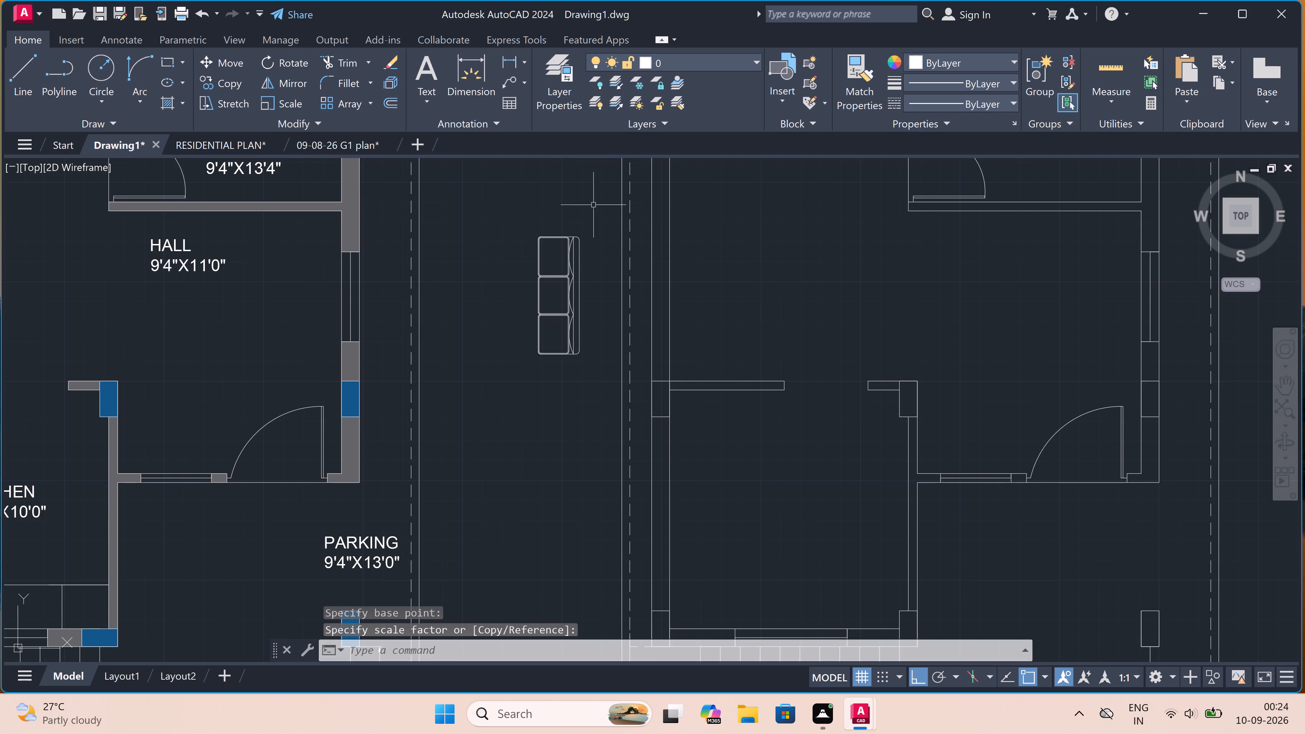
Move the three-seat sofa west into the left plan's HALL, with its backrest against the inner face of the east wall's window.
drag(606, 208, 594, 230)
click(503, 387)
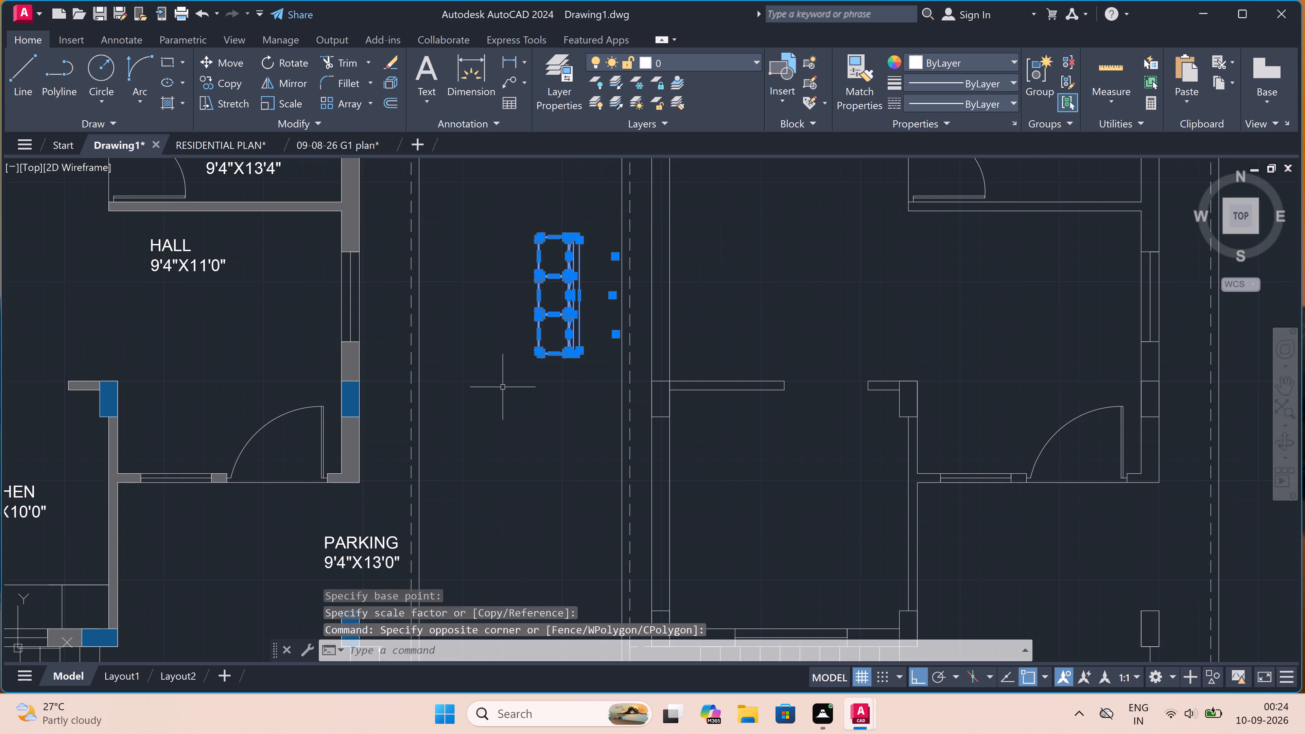
click(223, 58)
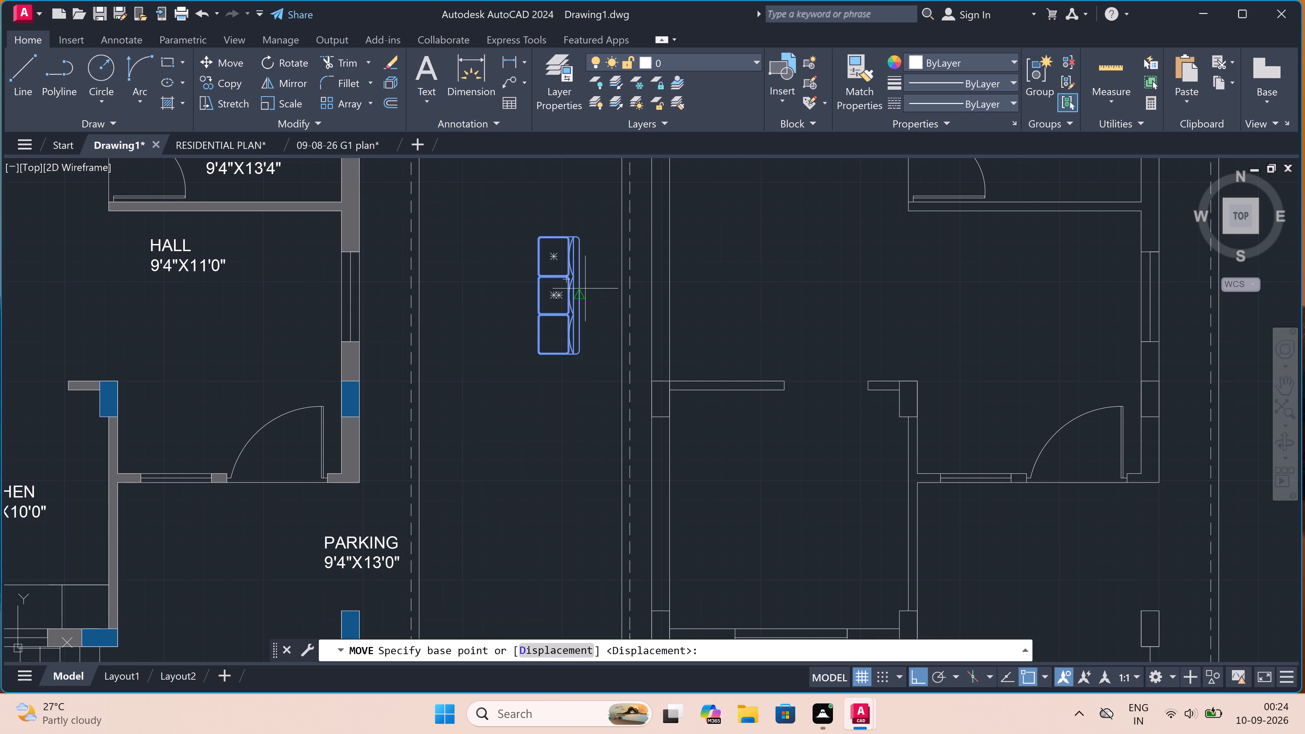
drag(582, 293, 565, 298)
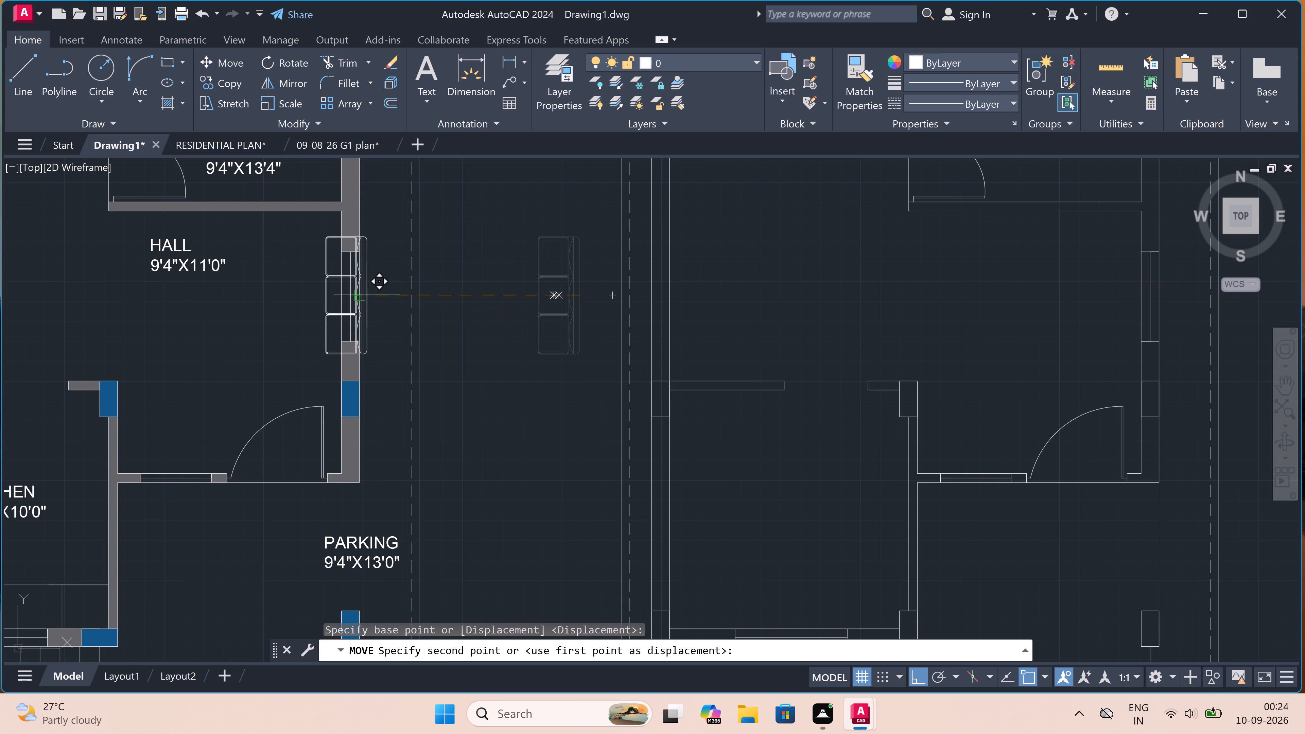
scroll(332, 295, up, 4)
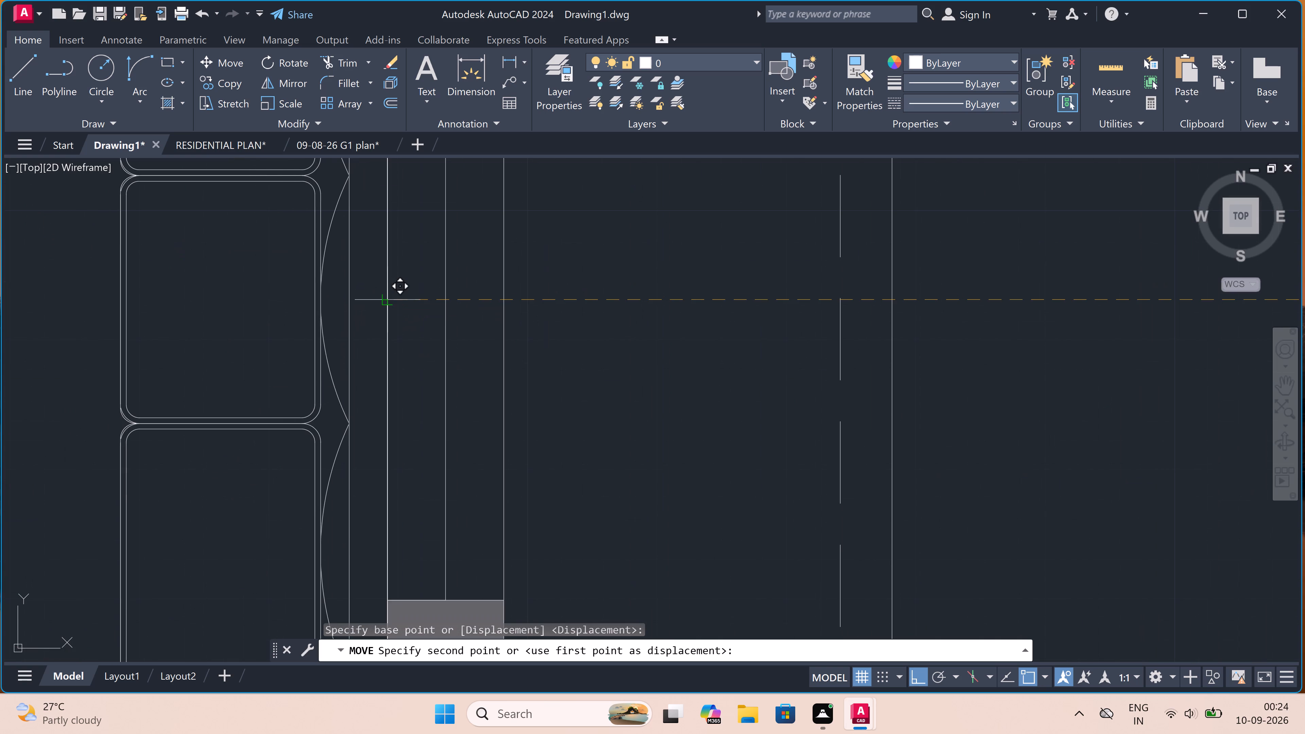
click(384, 295)
Copy the toilet fixture from beside the right plan into the left plan's M. BEDROOM, just west of the attached toilet's door, with Ortho off.
scroll(365, 303, down, 8)
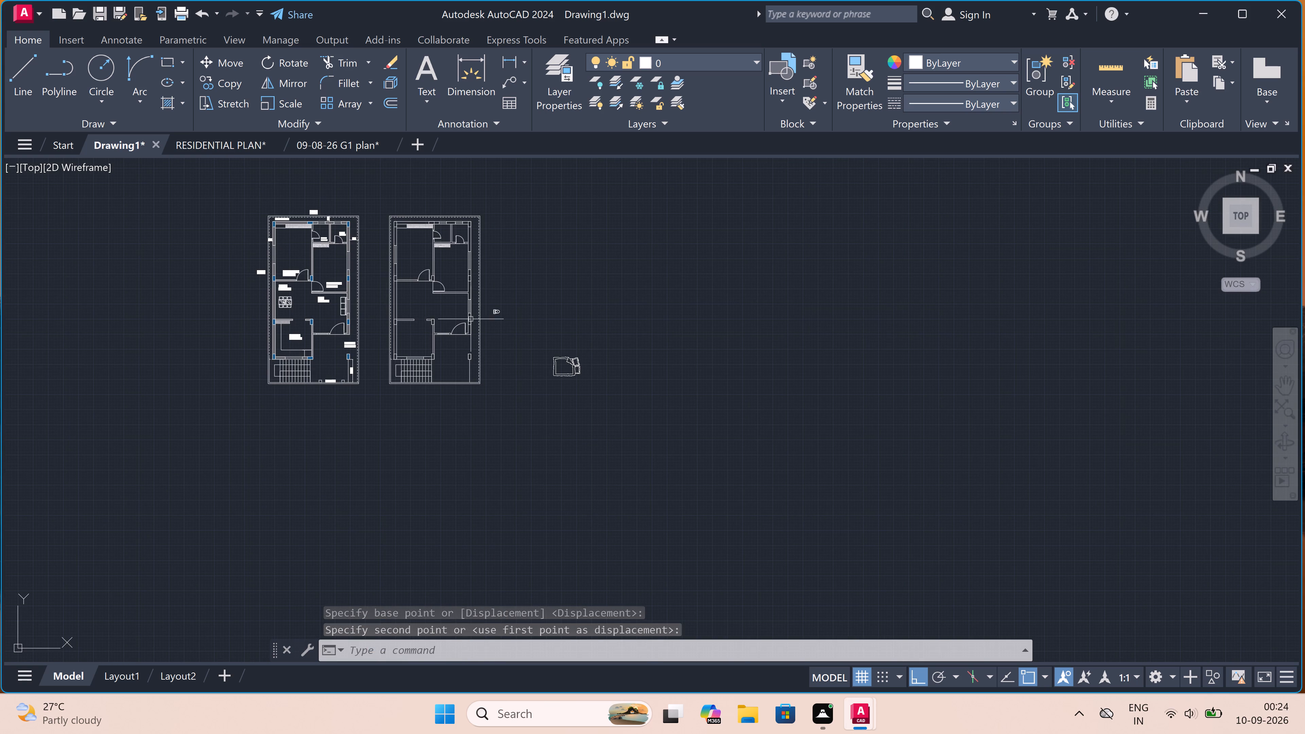
scroll(497, 311, up, 3)
click(506, 288)
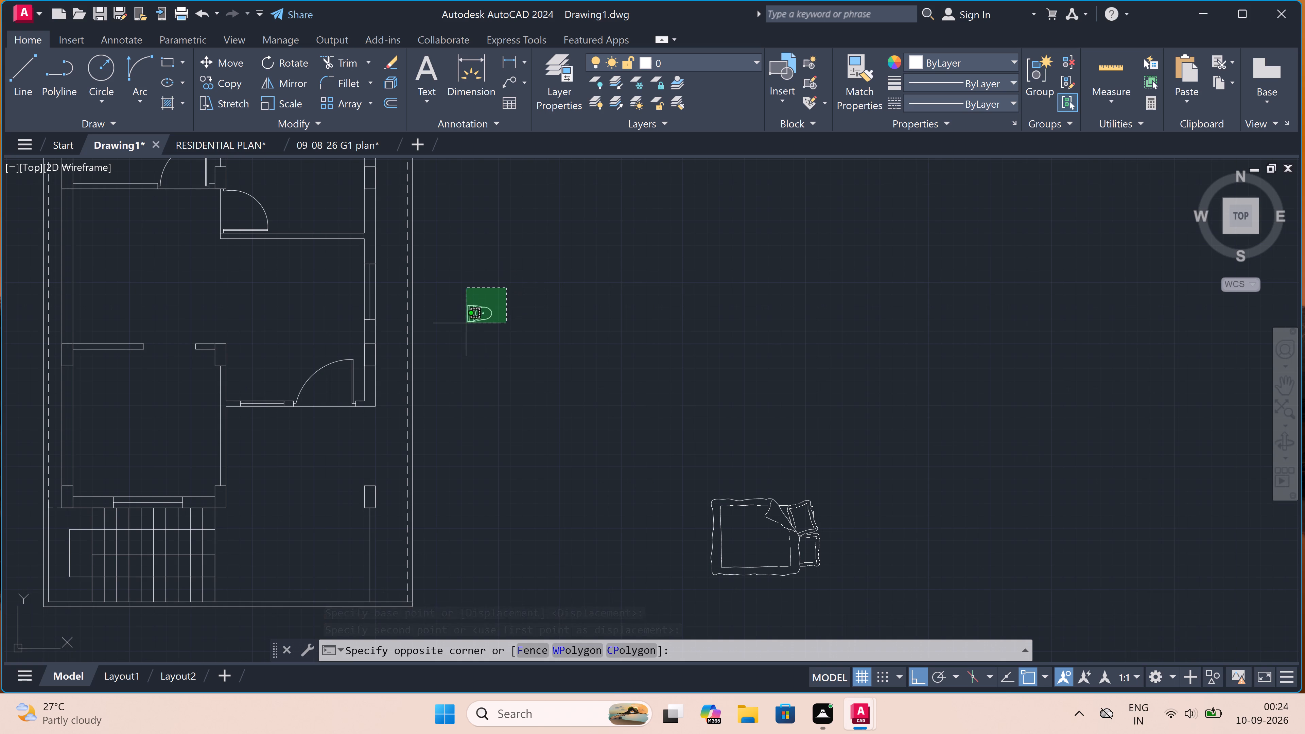
click(463, 334)
click(226, 77)
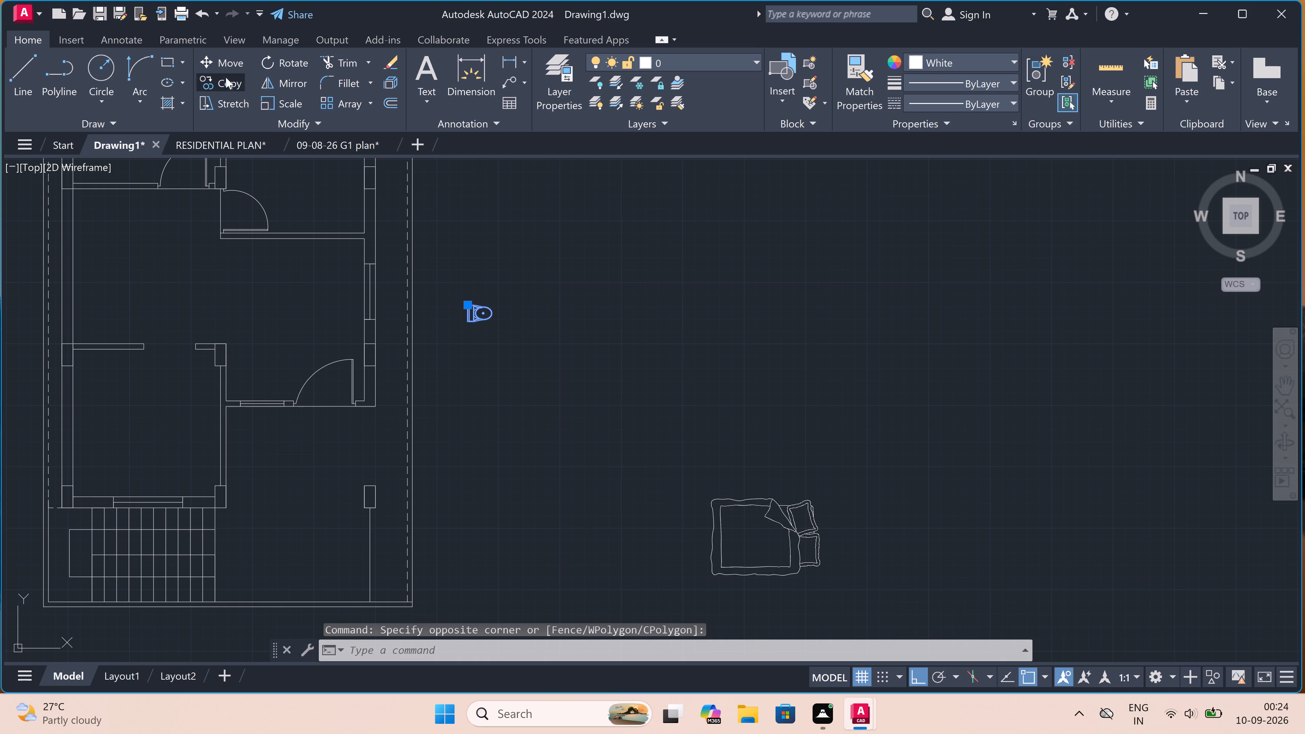
drag(474, 305, 469, 311)
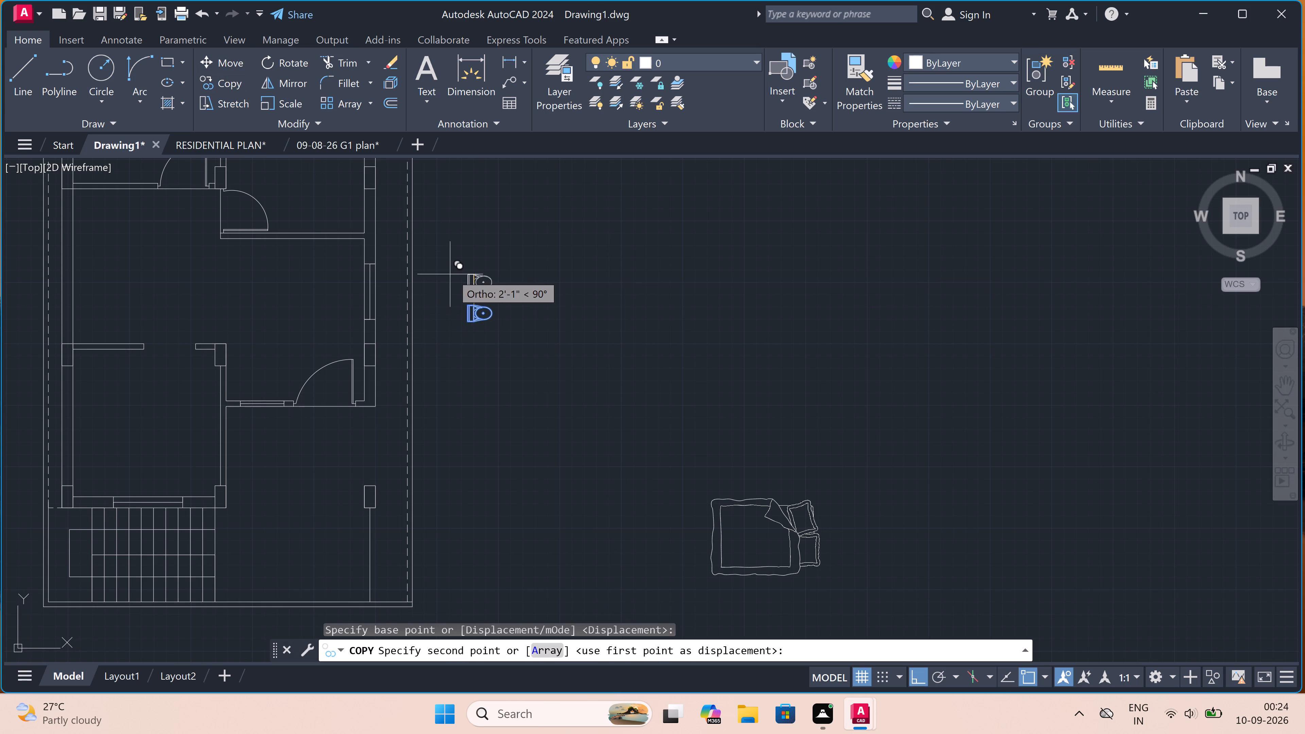
scroll(456, 272, down, 4)
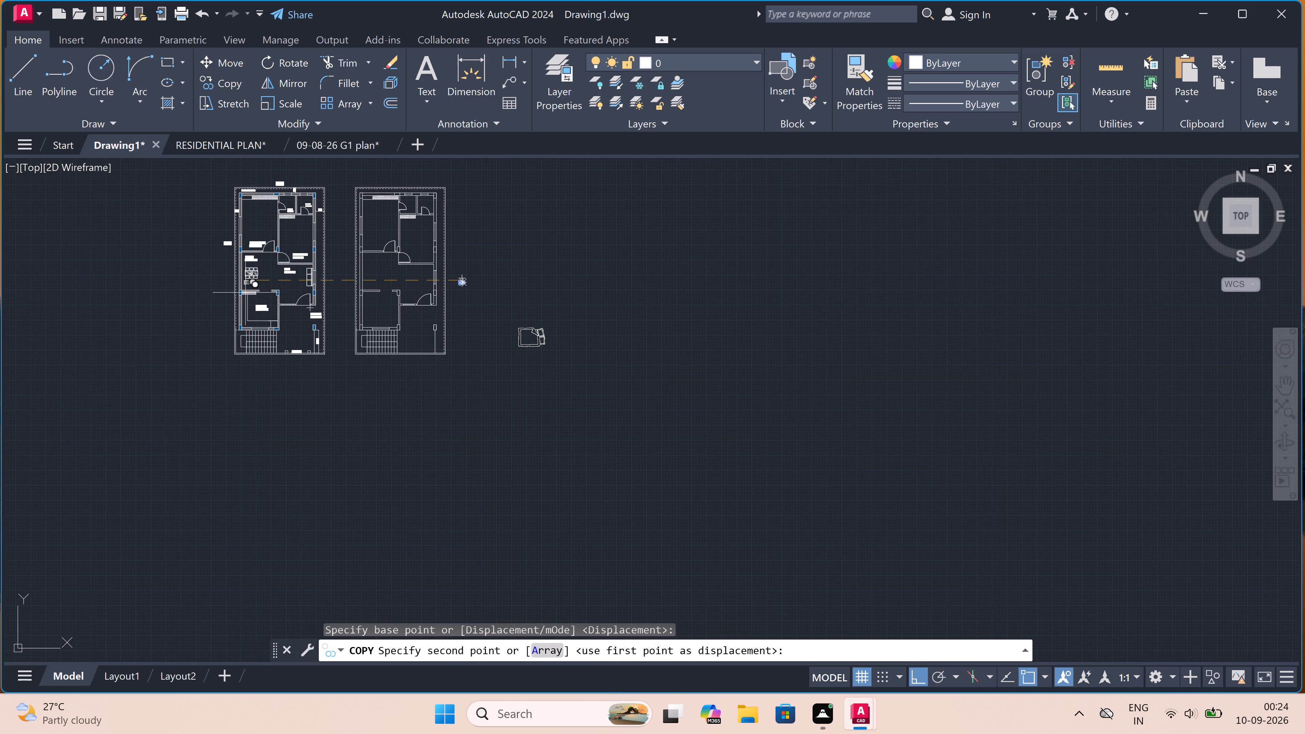
scroll(268, 184, up, 3)
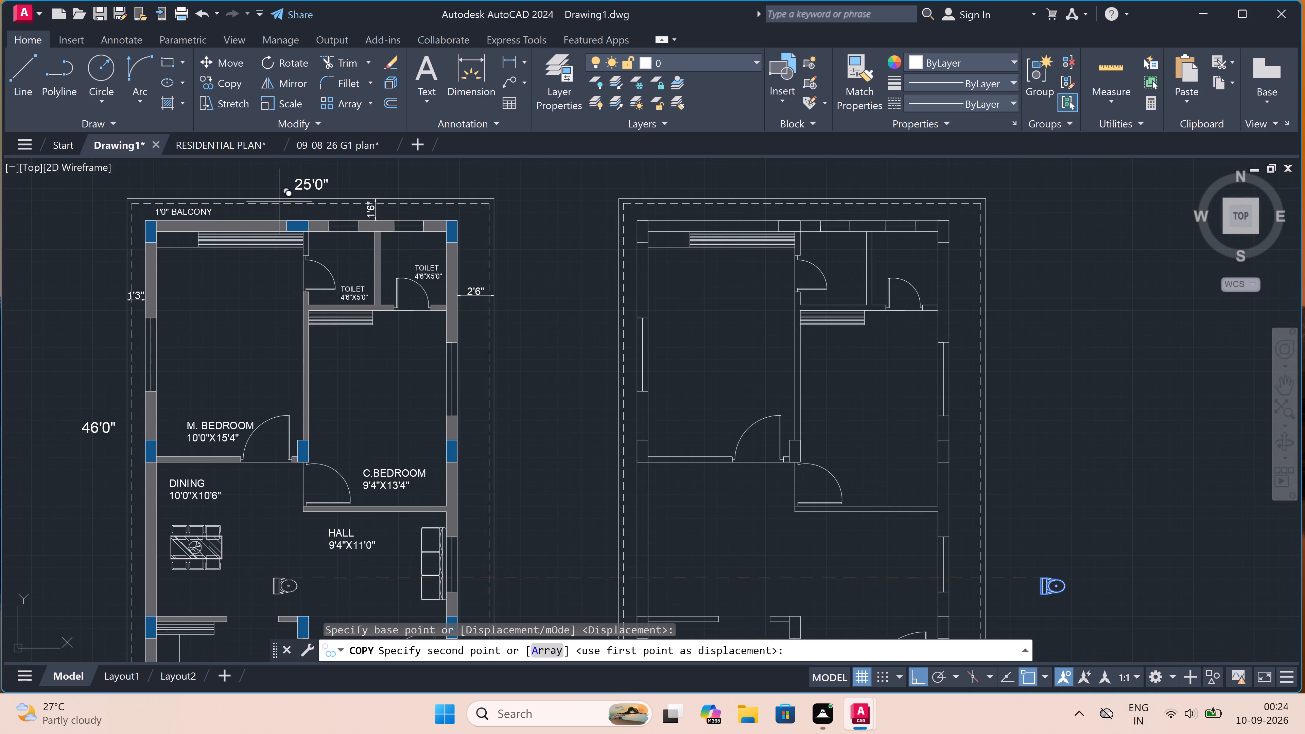
key(F8)
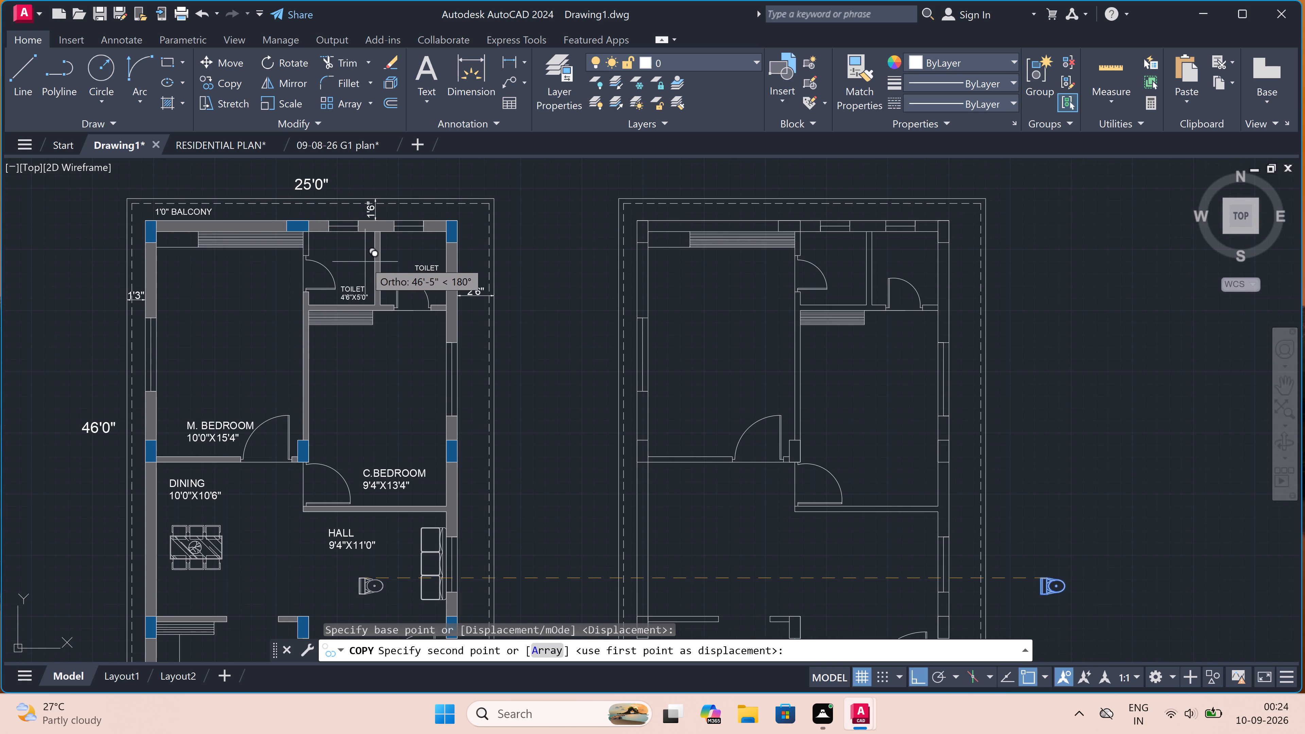
scroll(388, 242, down, 2)
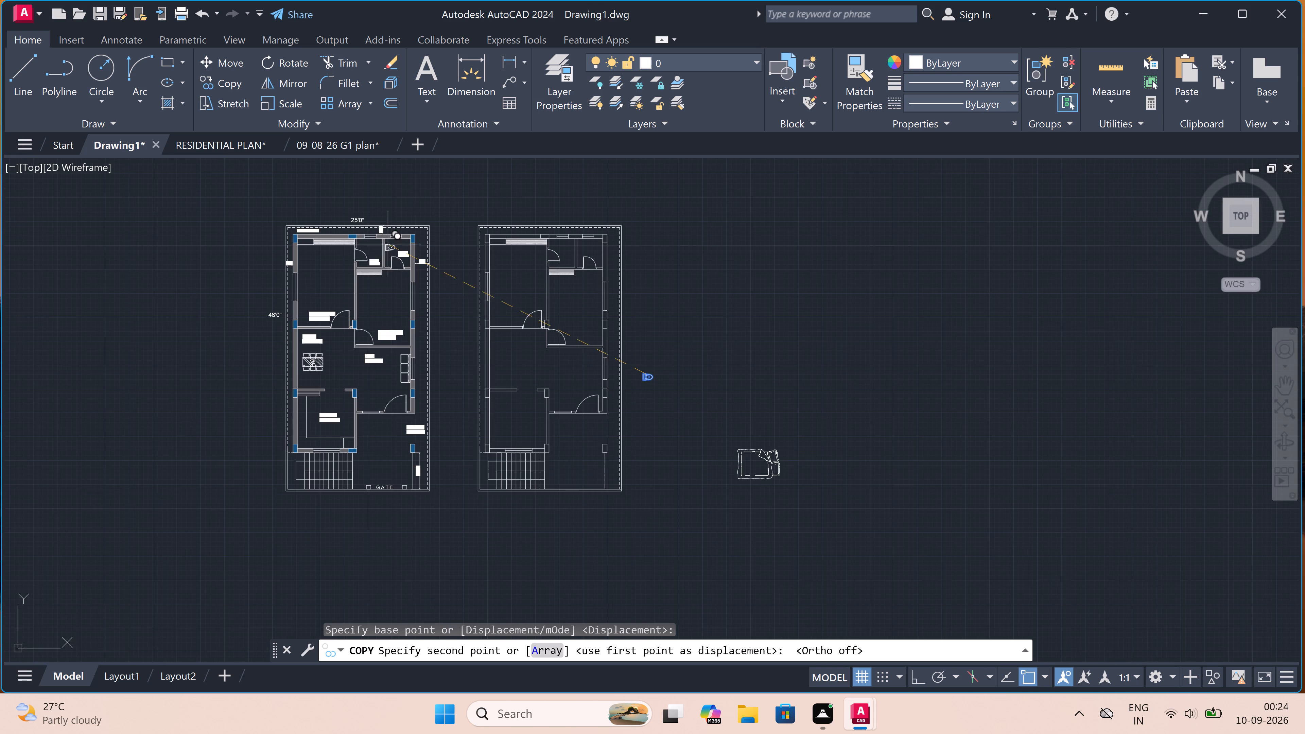
scroll(338, 235, up, 4)
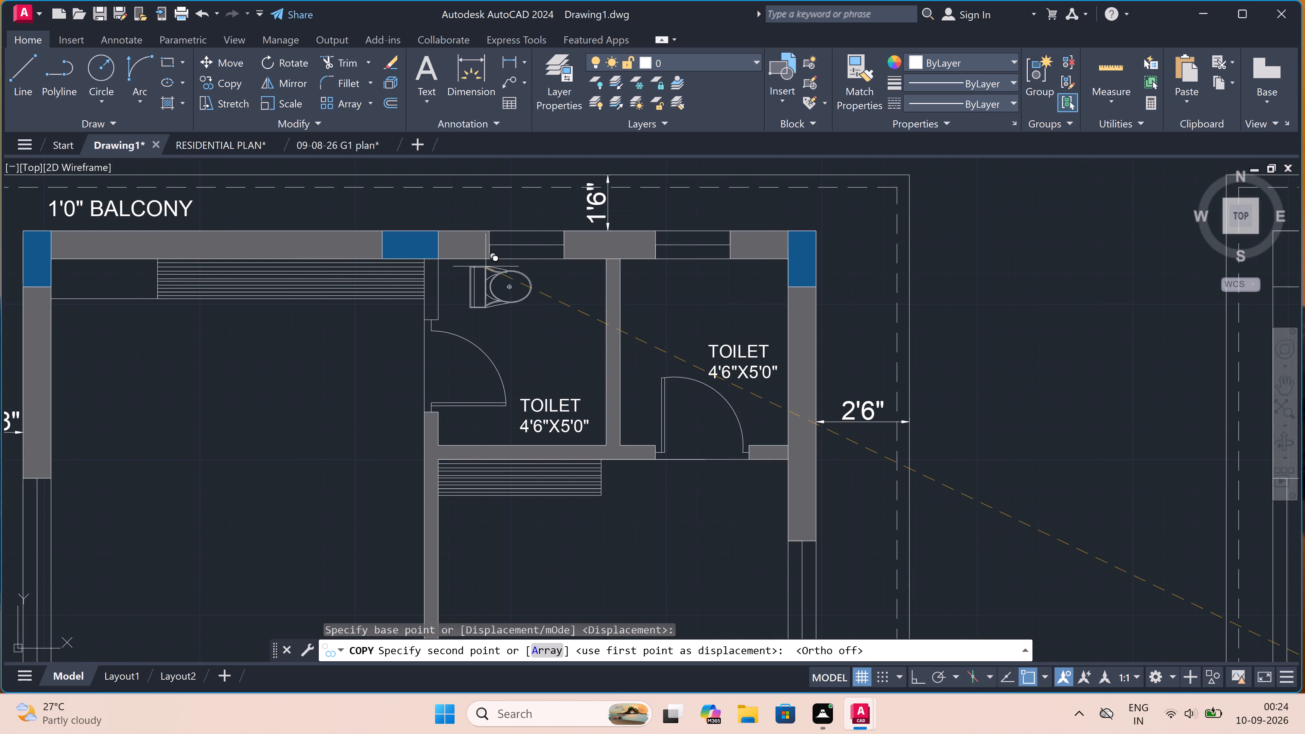
double_click(333, 366)
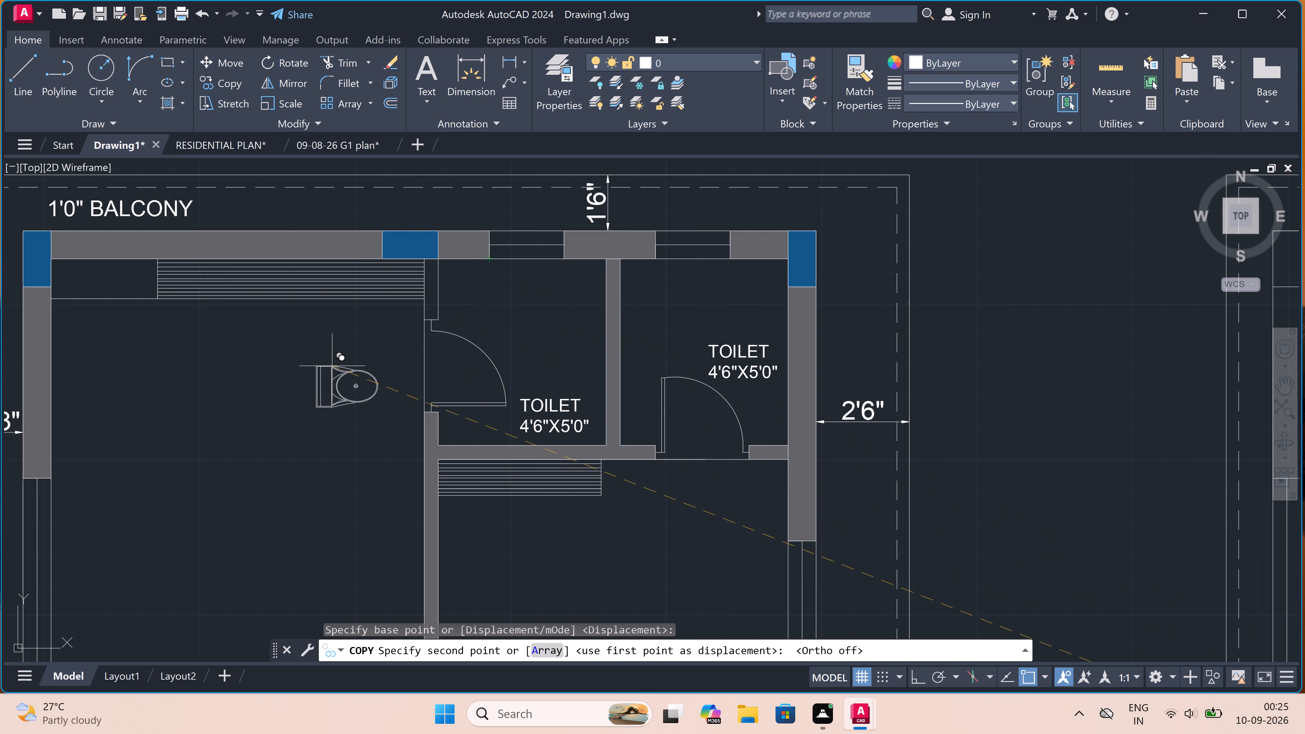
key(Escape)
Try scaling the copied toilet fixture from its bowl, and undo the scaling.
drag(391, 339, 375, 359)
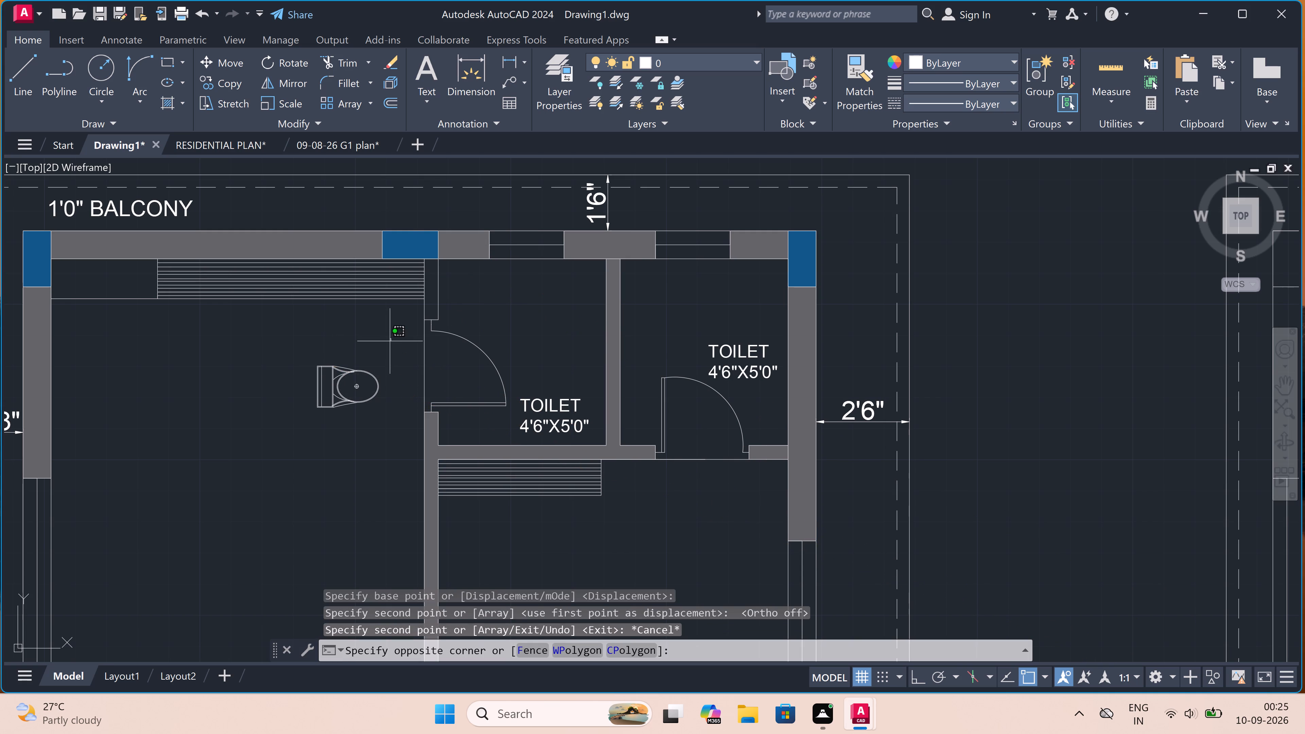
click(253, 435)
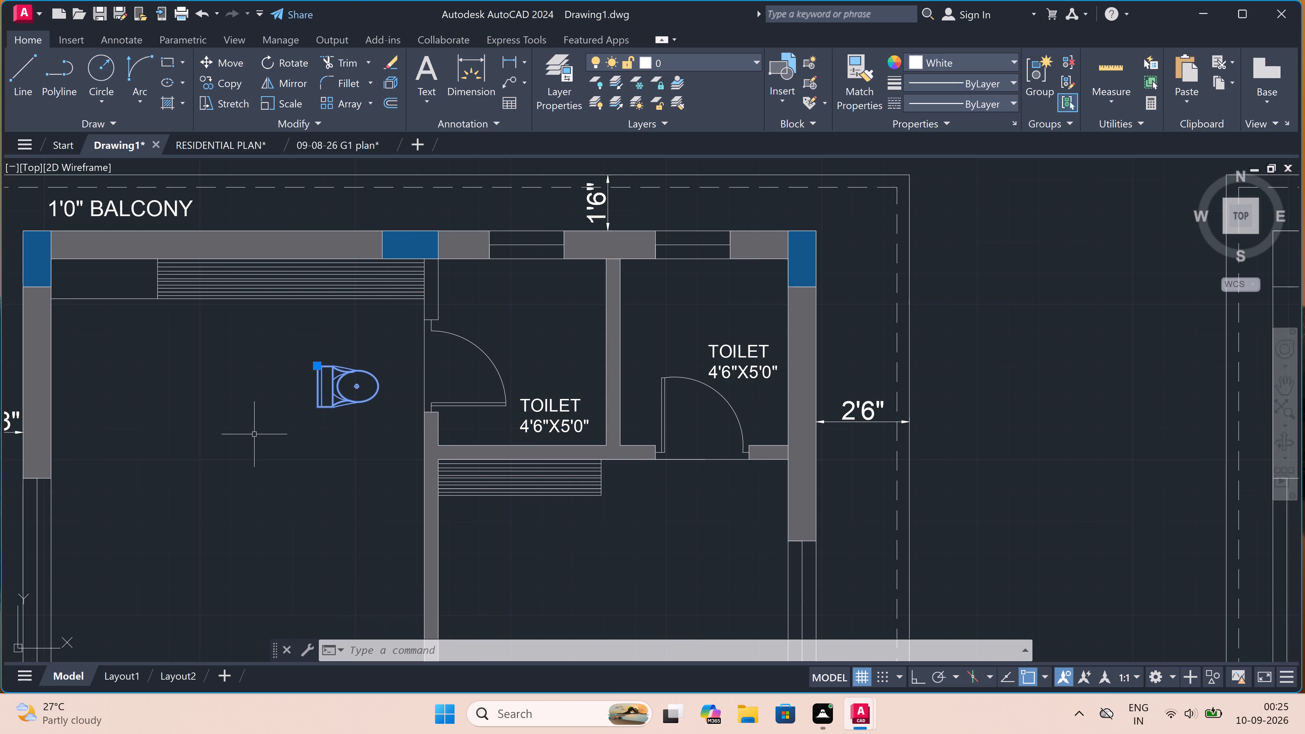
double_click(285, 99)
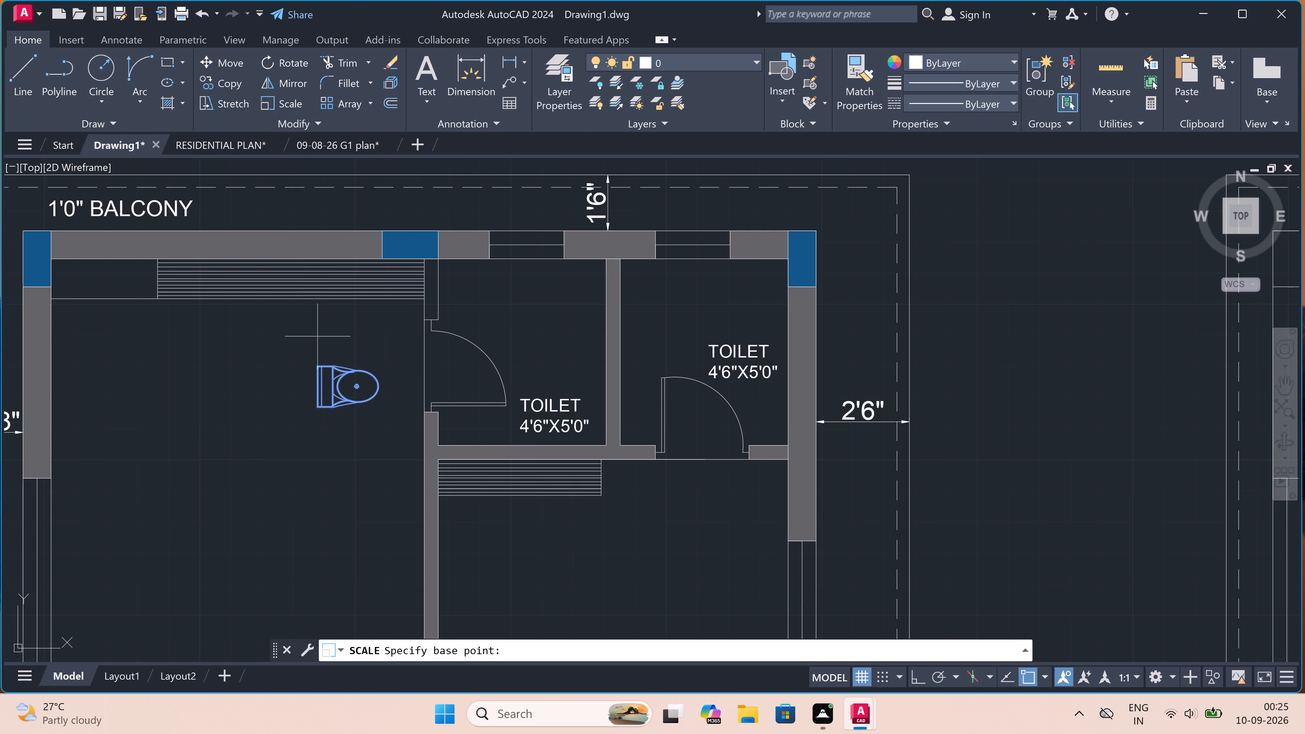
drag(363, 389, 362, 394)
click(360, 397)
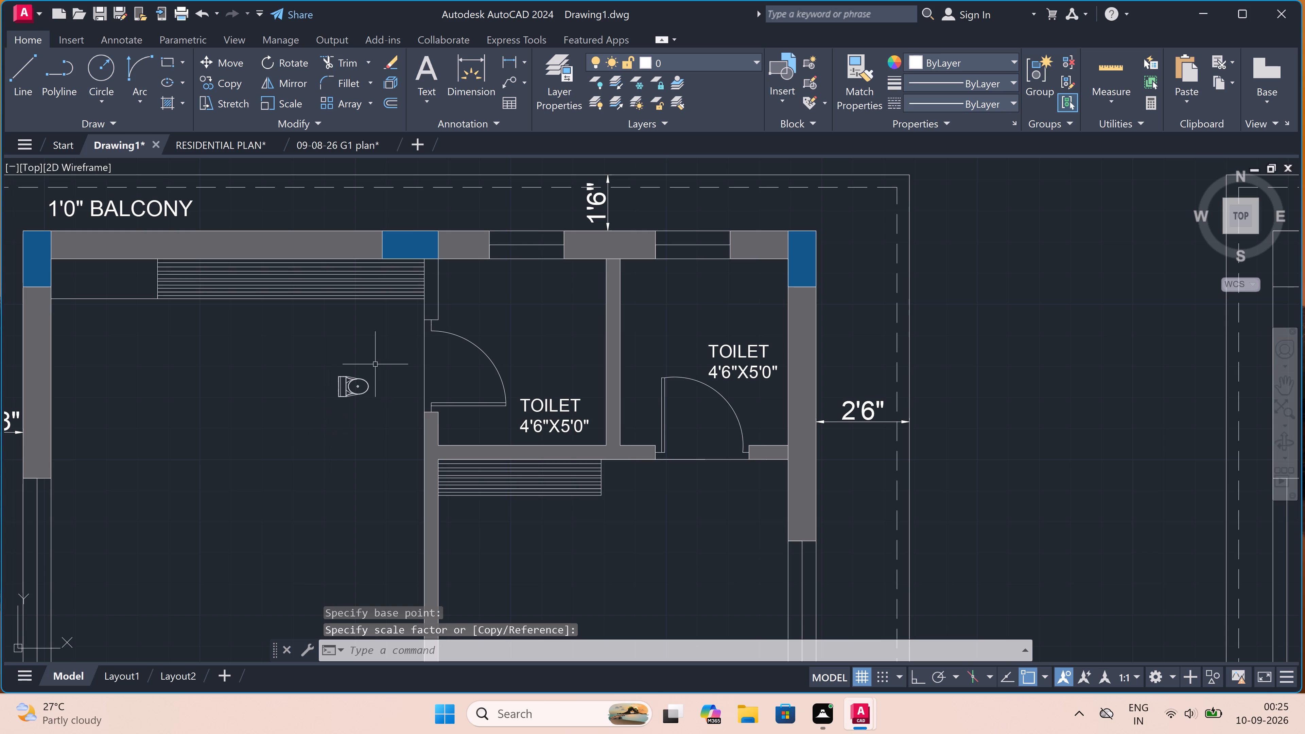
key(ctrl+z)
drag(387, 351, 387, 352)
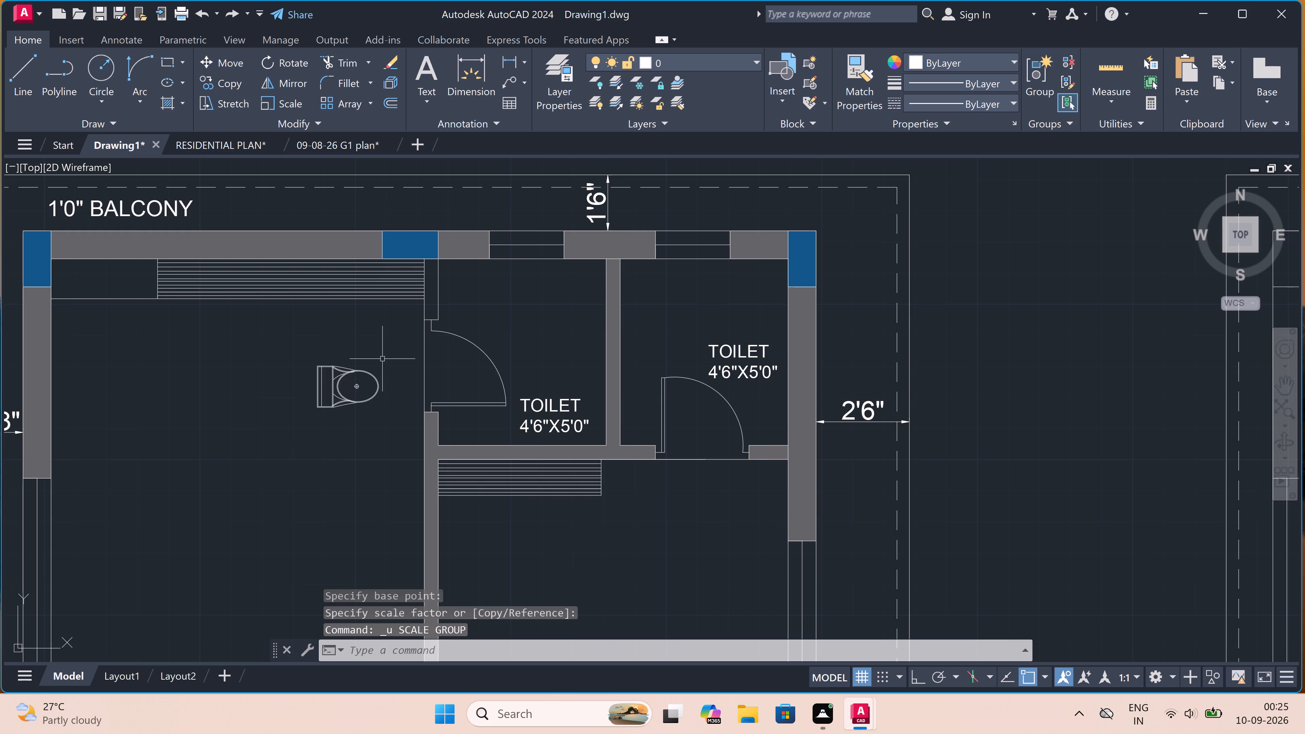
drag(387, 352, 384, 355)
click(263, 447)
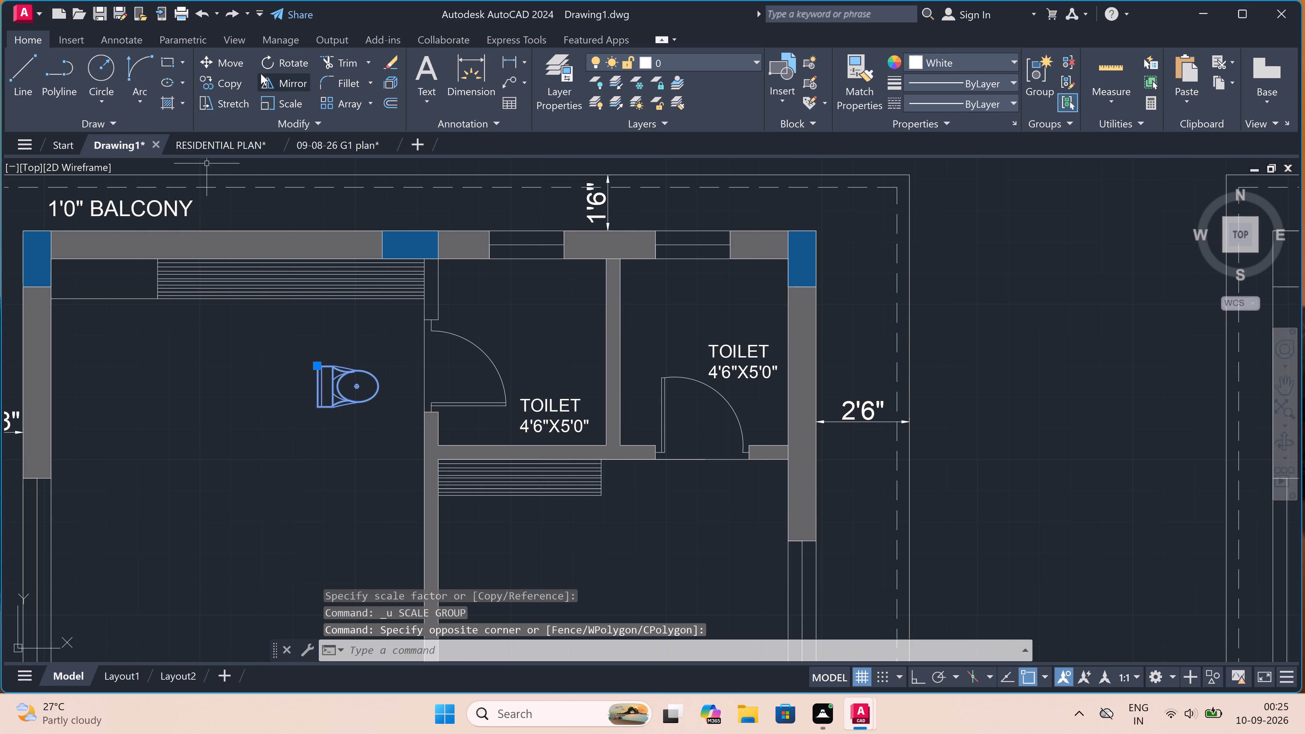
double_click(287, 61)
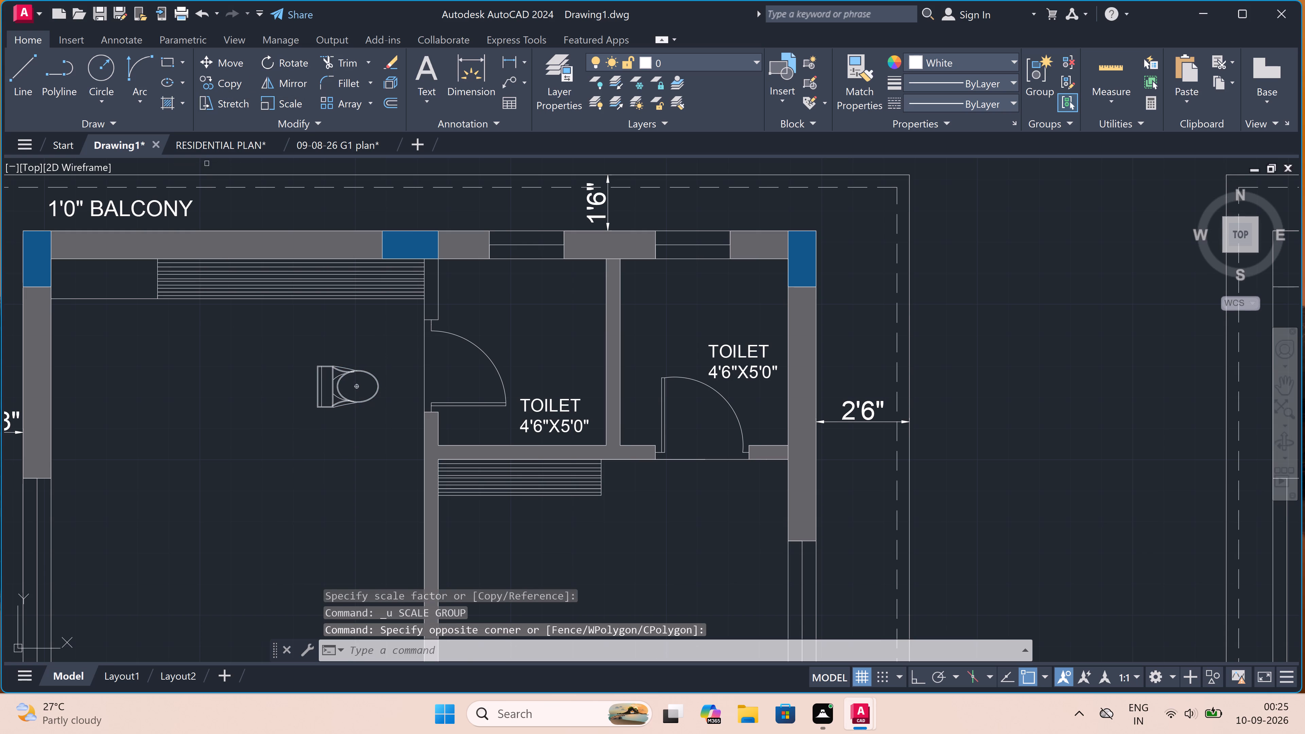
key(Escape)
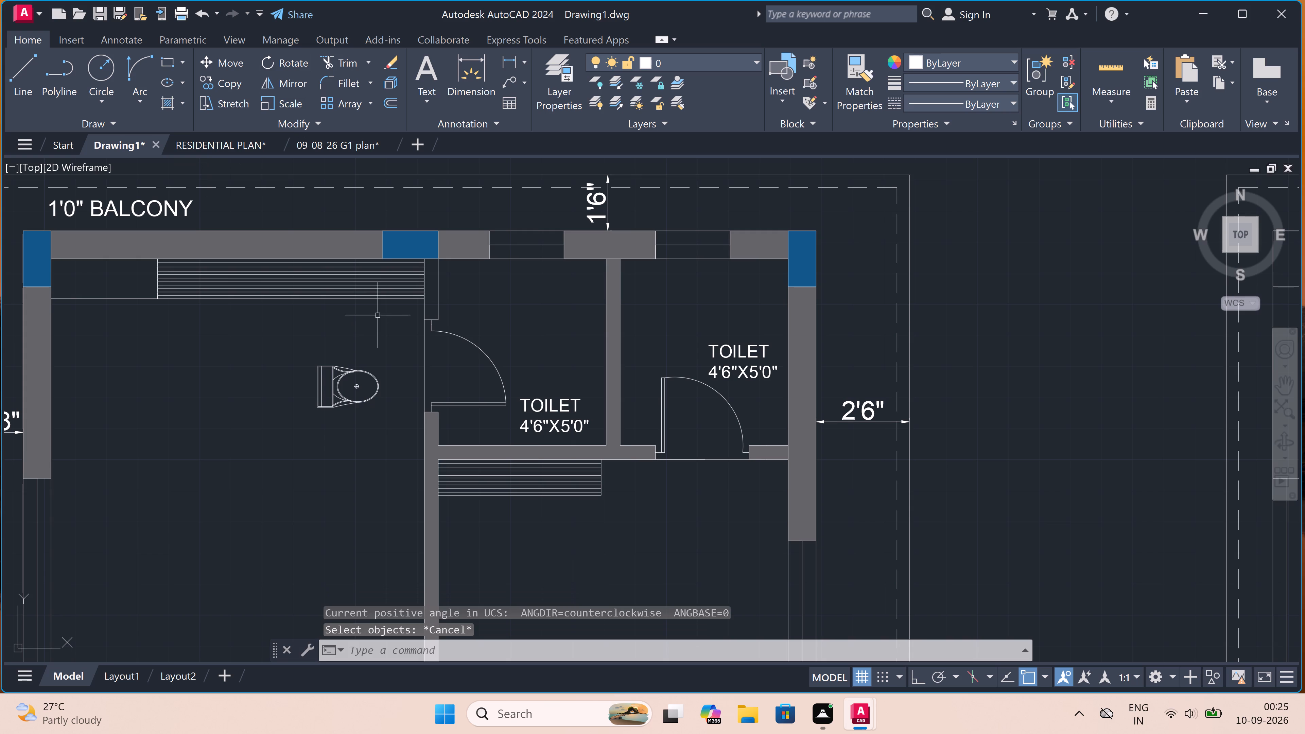
Rotate the copied toilet fixture 90 degrees clockwise about its bowl with Ortho on, so its tank faces north.
drag(392, 336, 382, 343)
click(218, 452)
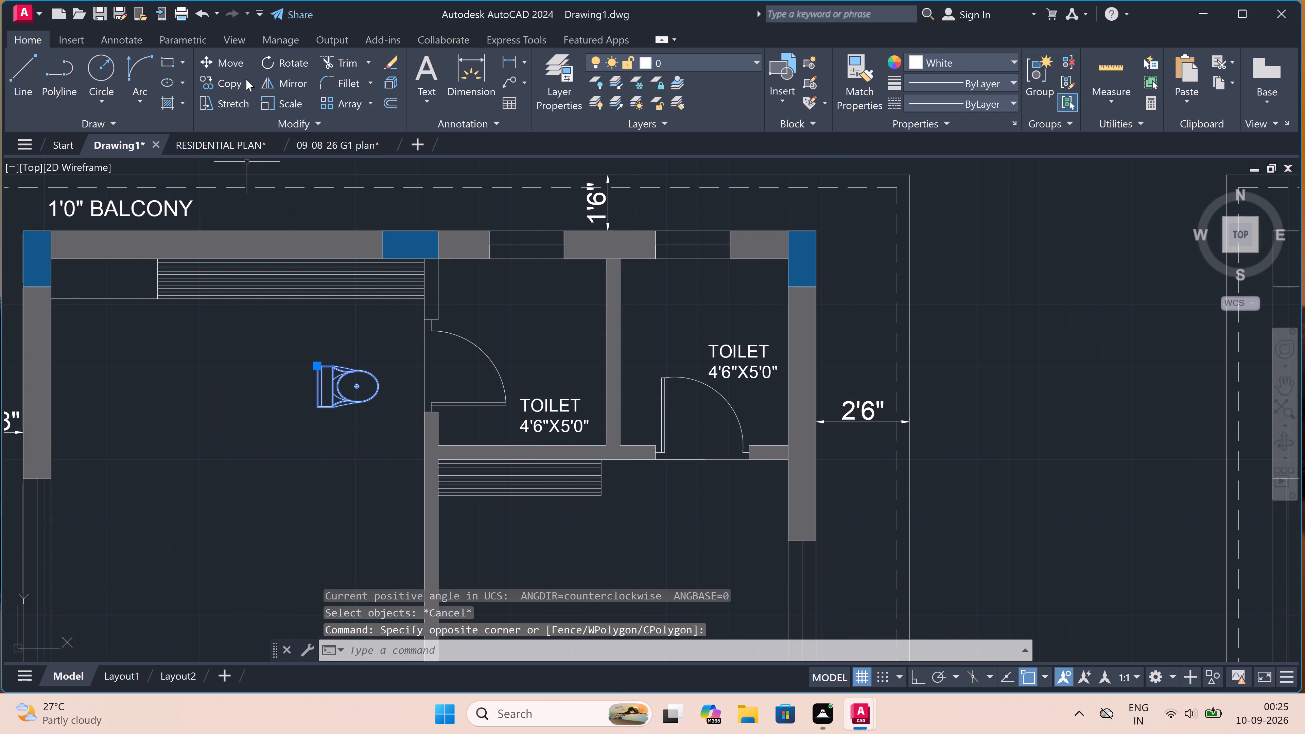
click(293, 59)
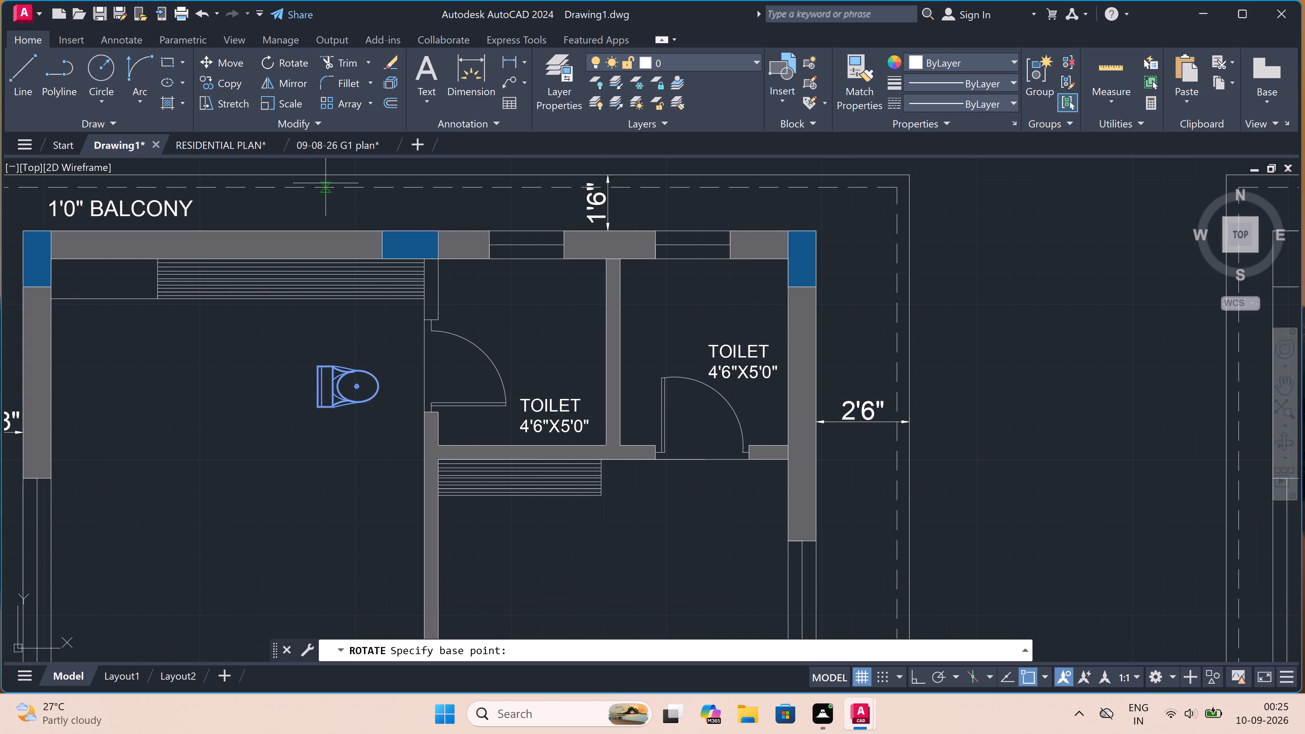
drag(357, 384, 356, 389)
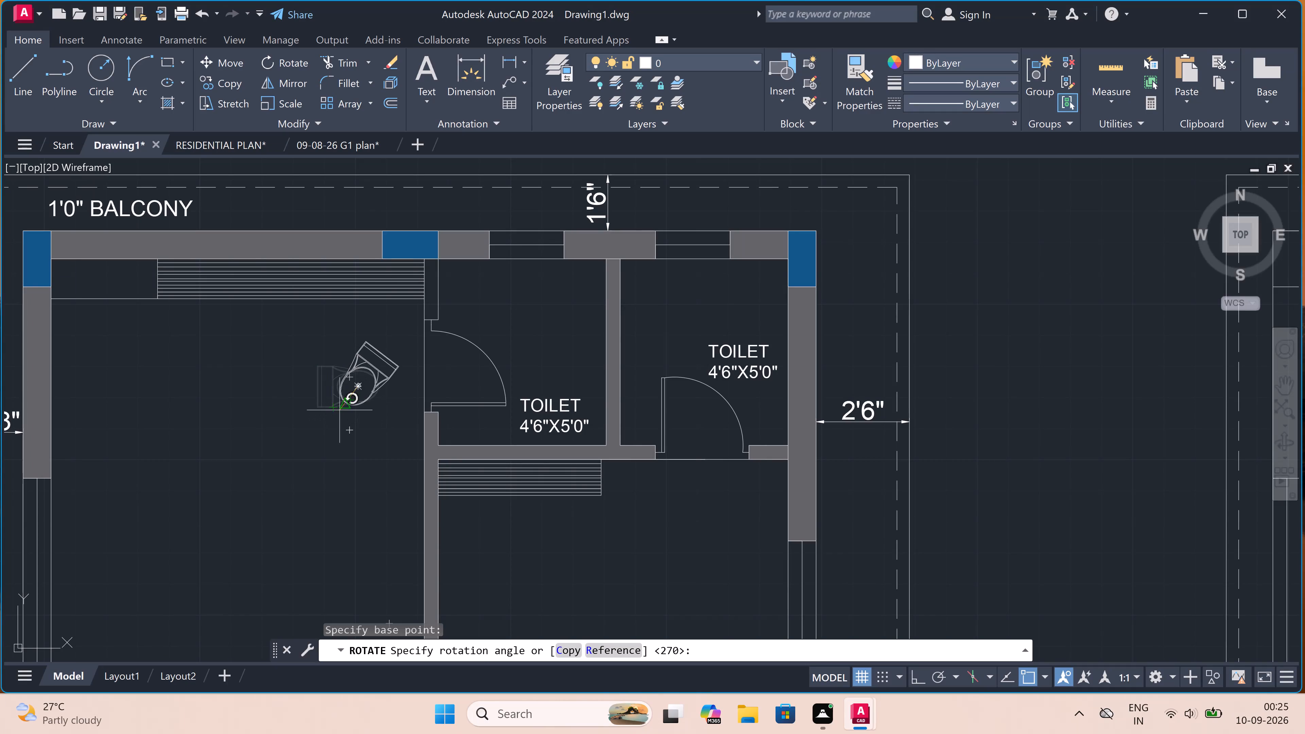
key(F8)
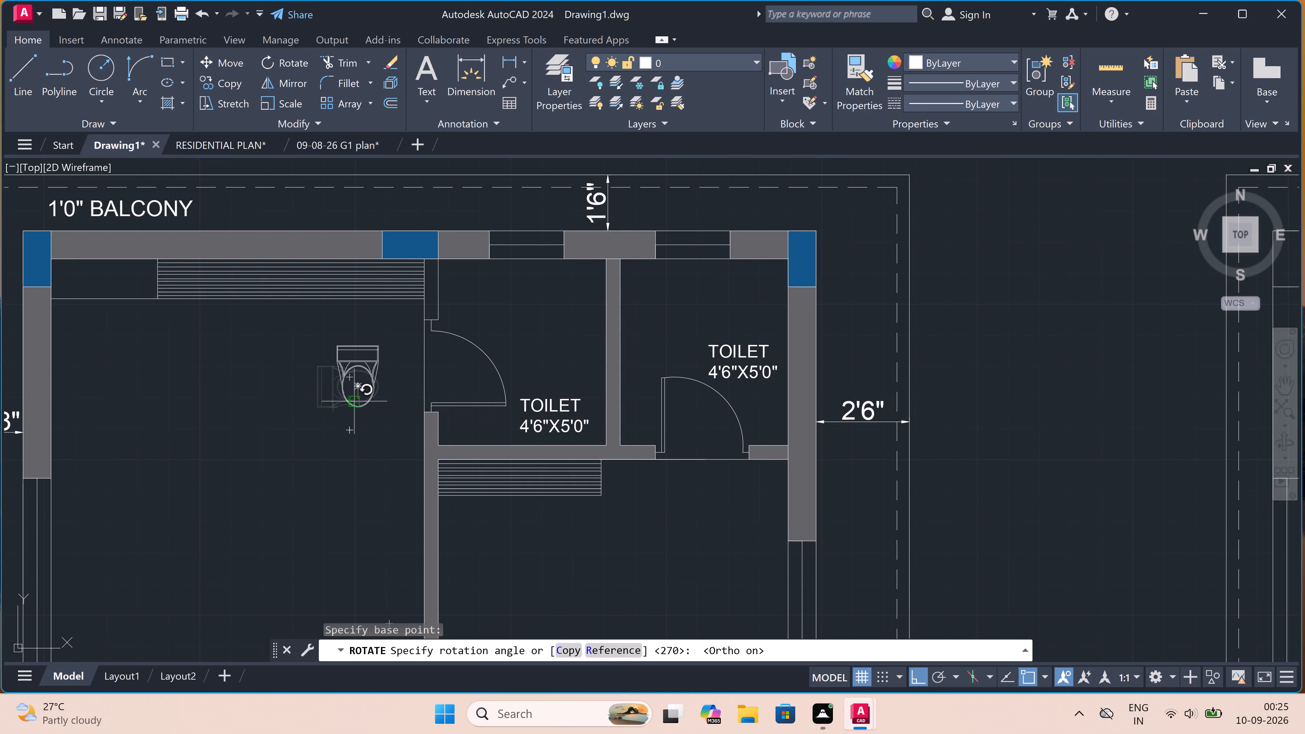
click(367, 449)
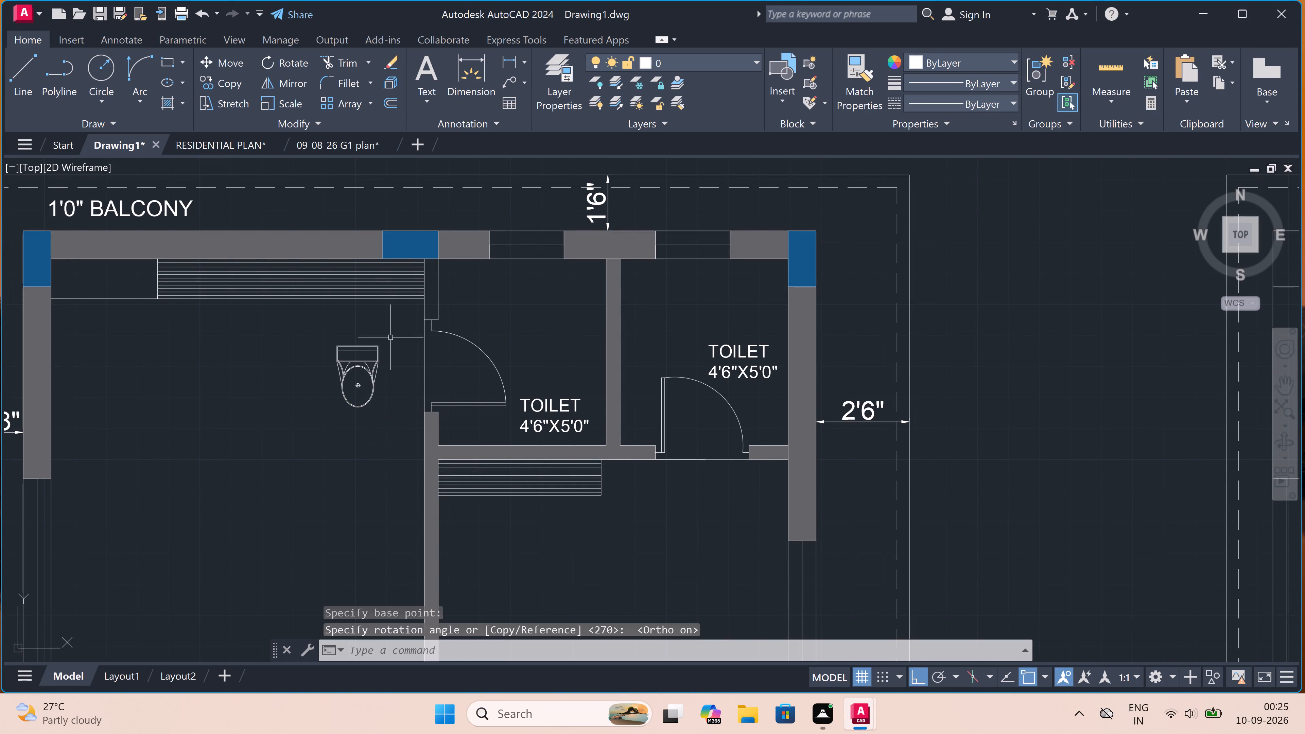
Copy the rotated toilet fixture by its tank's top edge into the western TOILET, against the north wall beneath the window, with Ortho off.
click(390, 331)
click(277, 423)
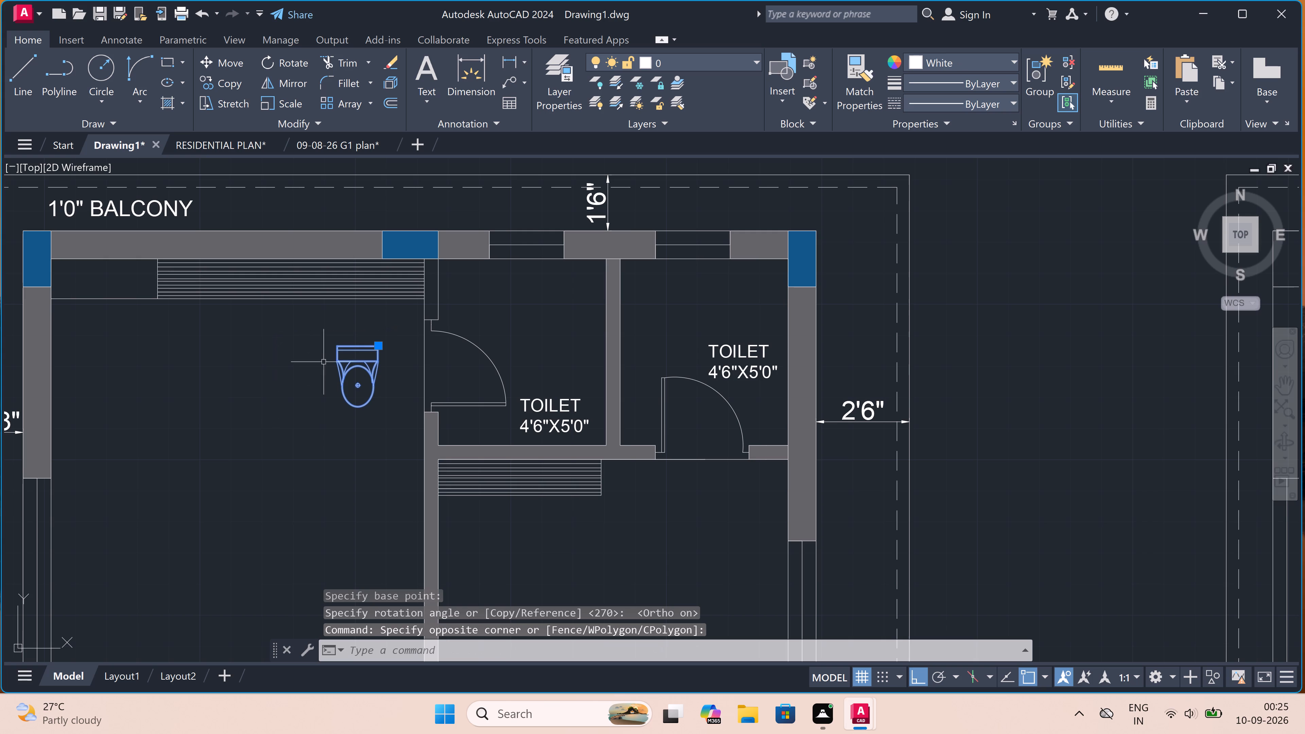
click(232, 78)
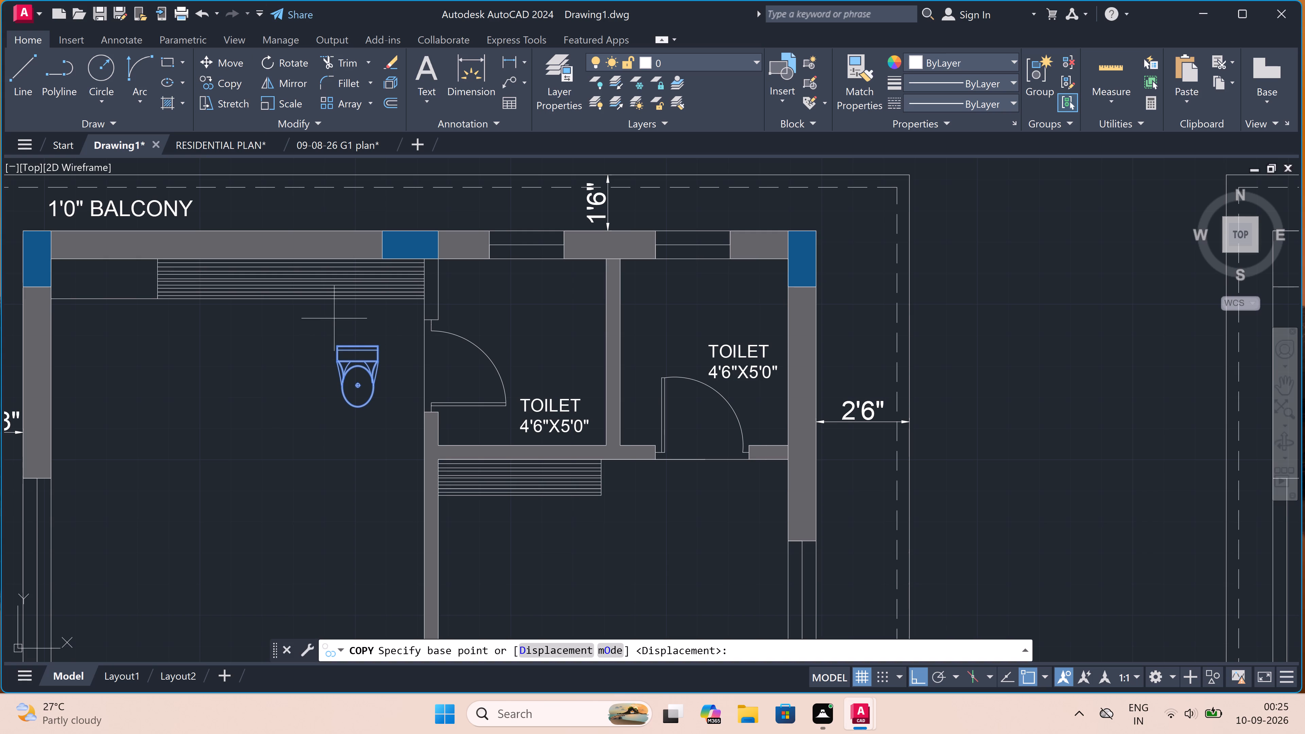
click(357, 347)
drag(360, 345, 364, 342)
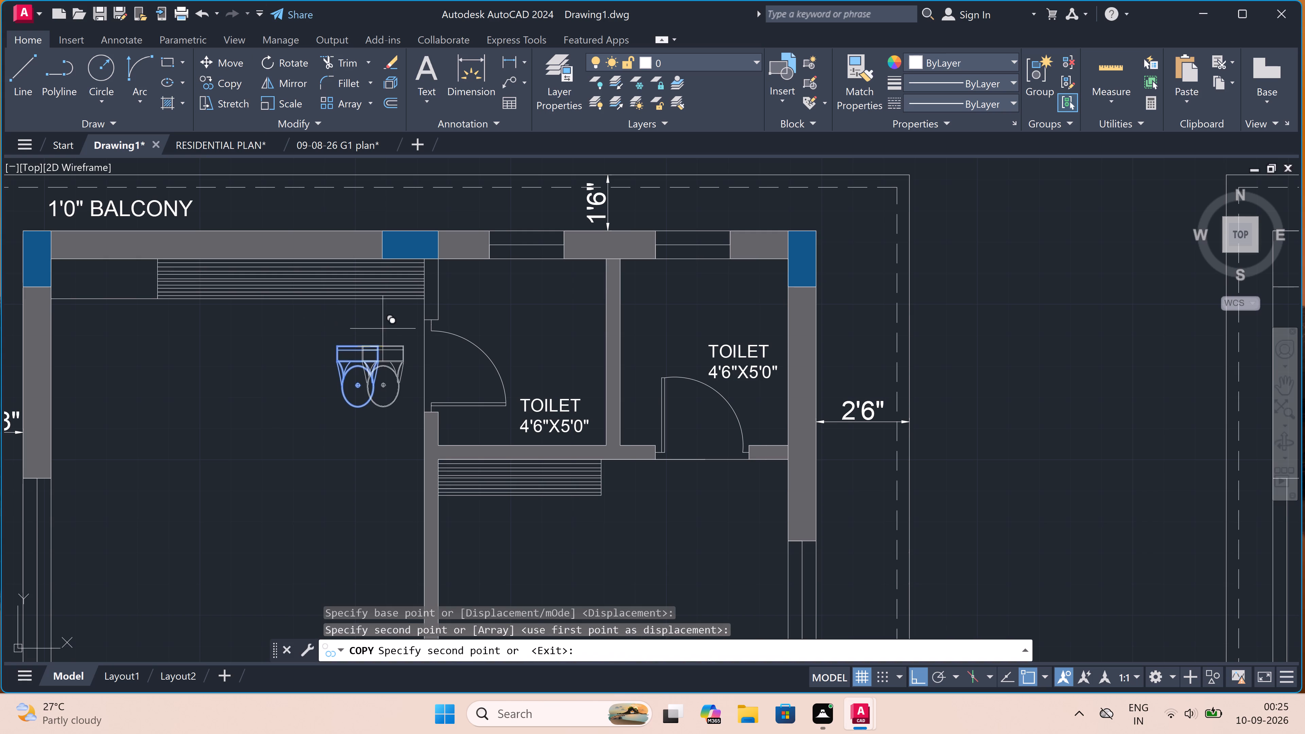
key(F8)
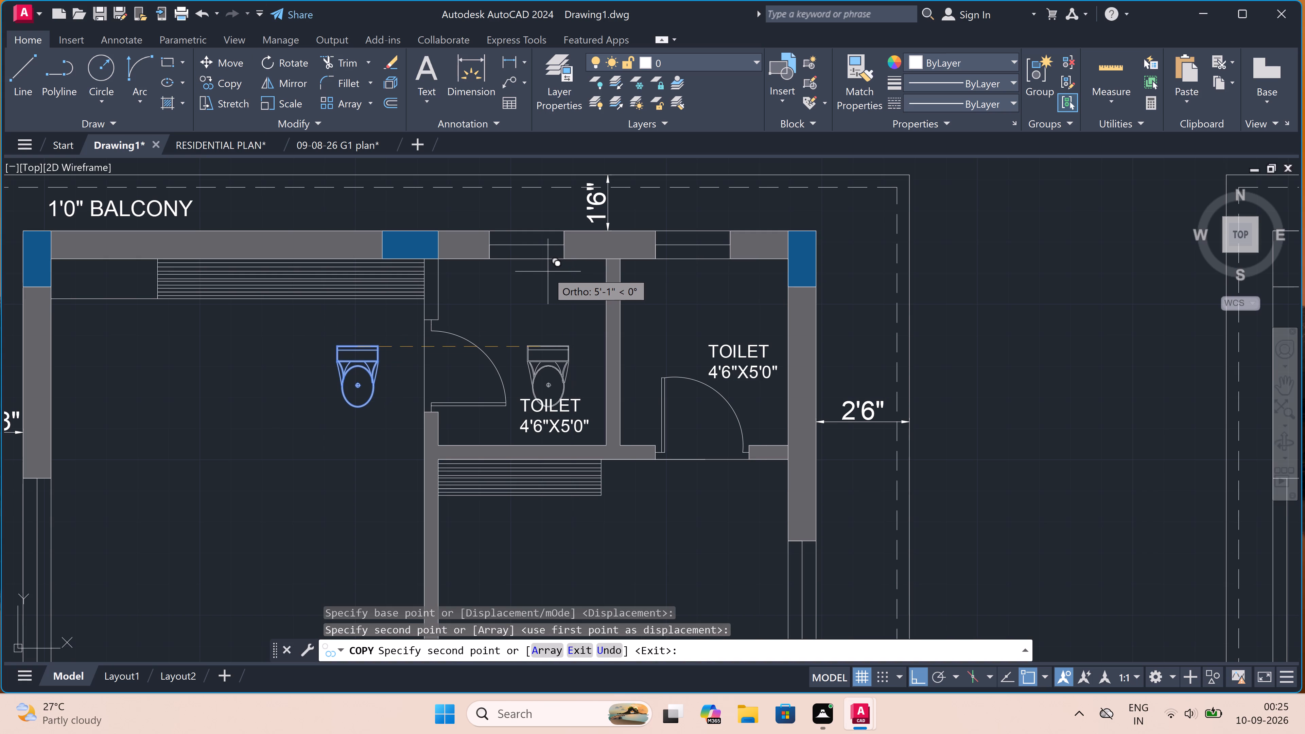
scroll(522, 262, up, 2)
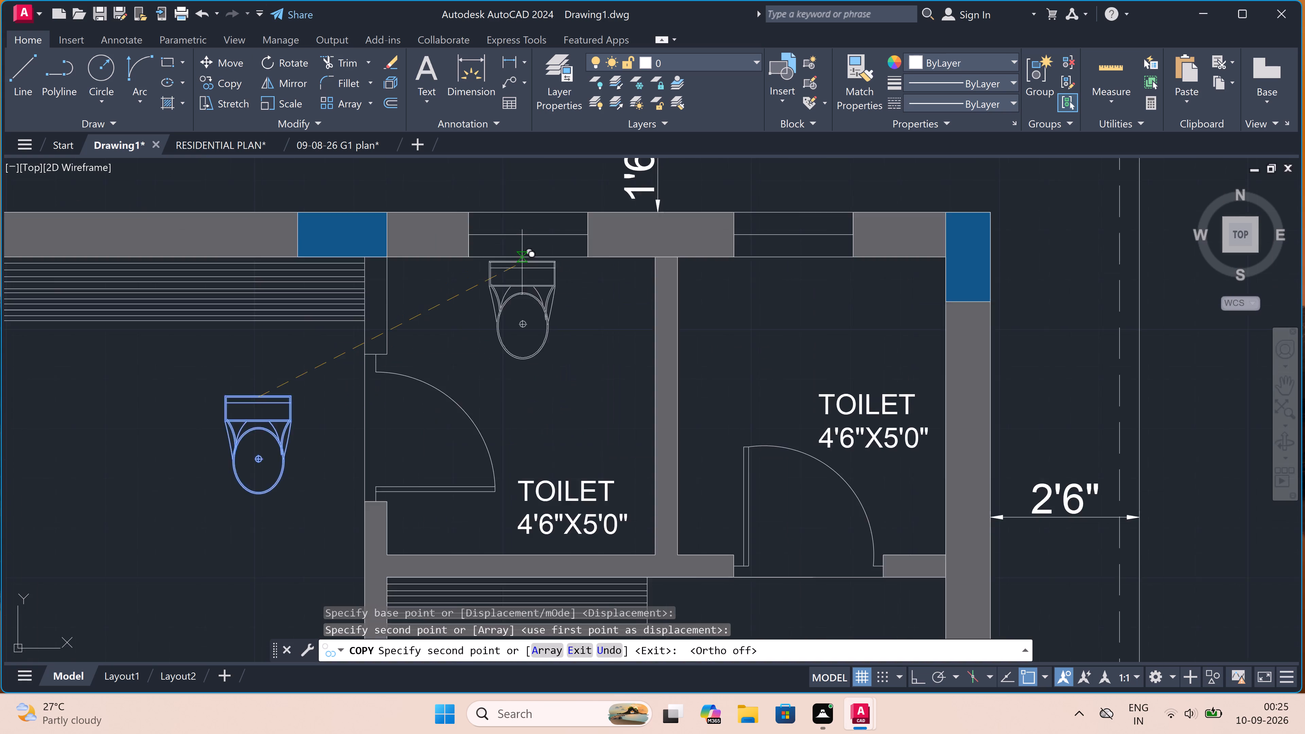
scroll(522, 262, up, 1)
click(524, 251)
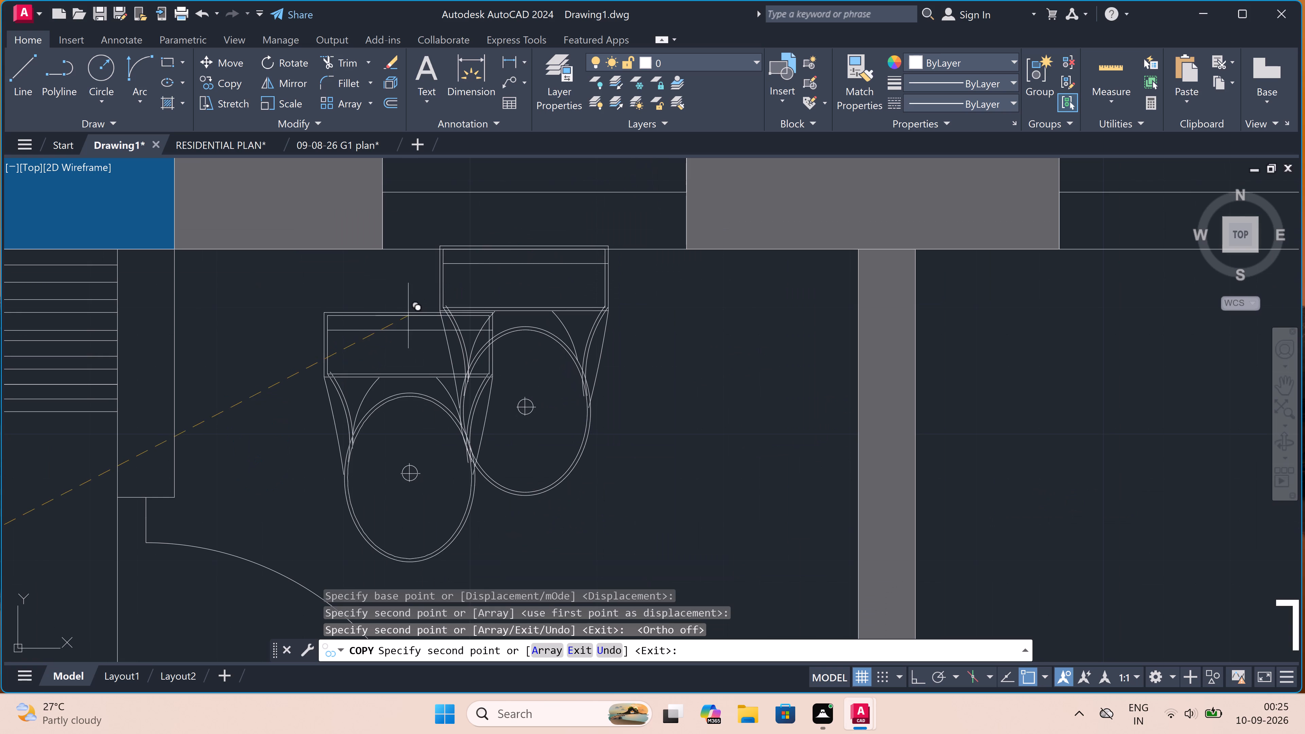
Place another copy of the north-facing toilet fixture in the eastern TOILET, against the north wall at the window's west edge.
scroll(407, 313, down, 4)
scroll(551, 298, up, 3)
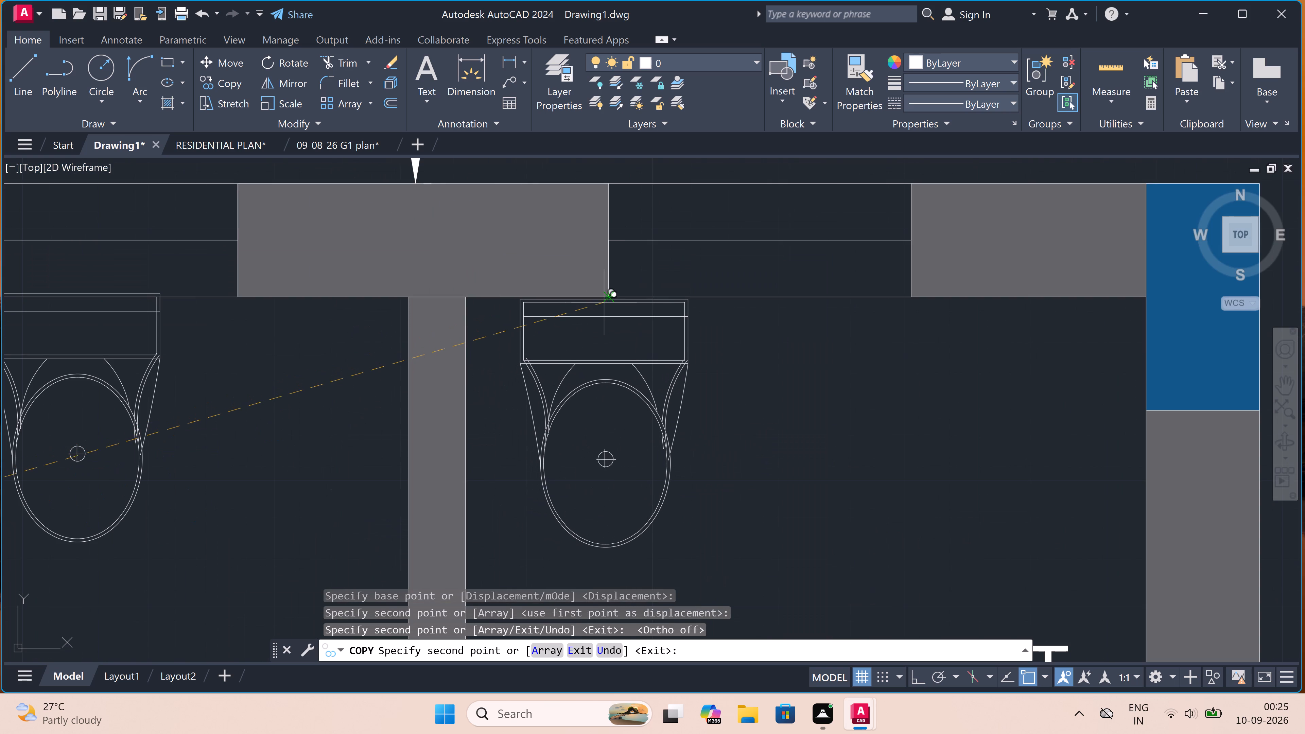
scroll(604, 302, down, 3)
scroll(604, 302, up, 2)
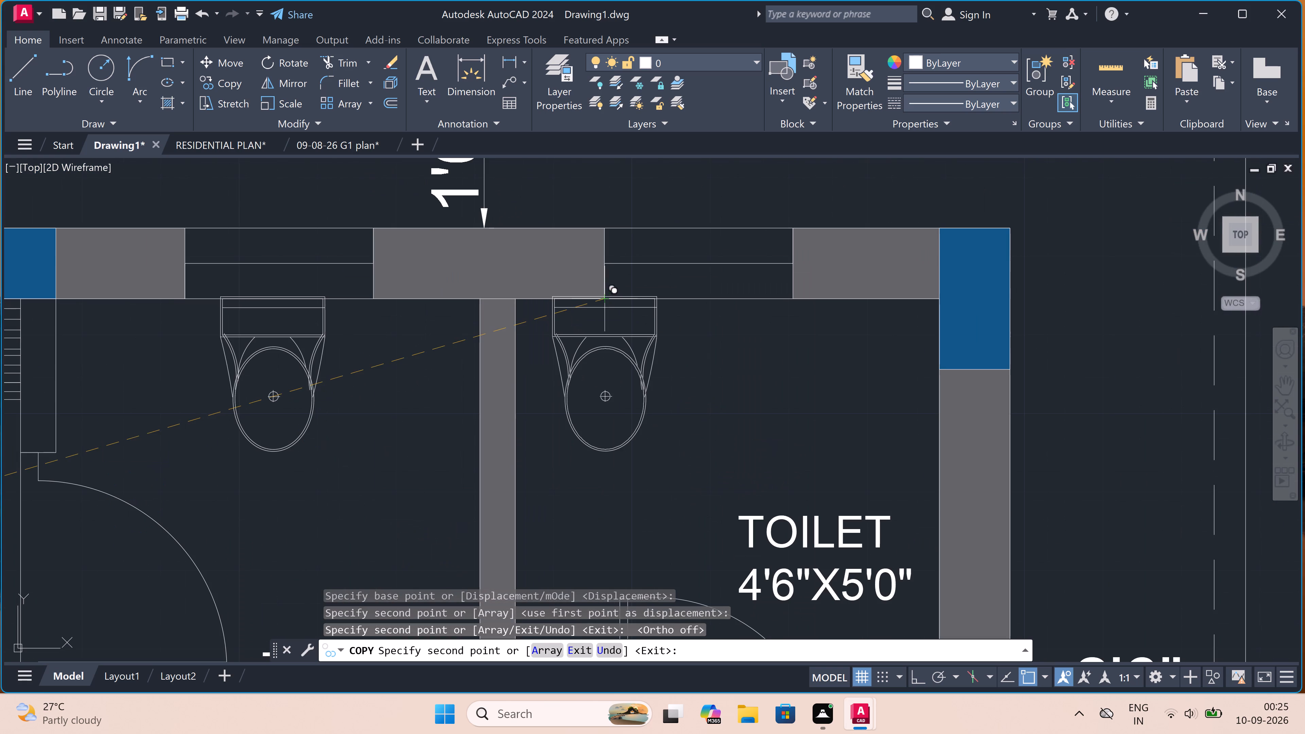
click(604, 295)
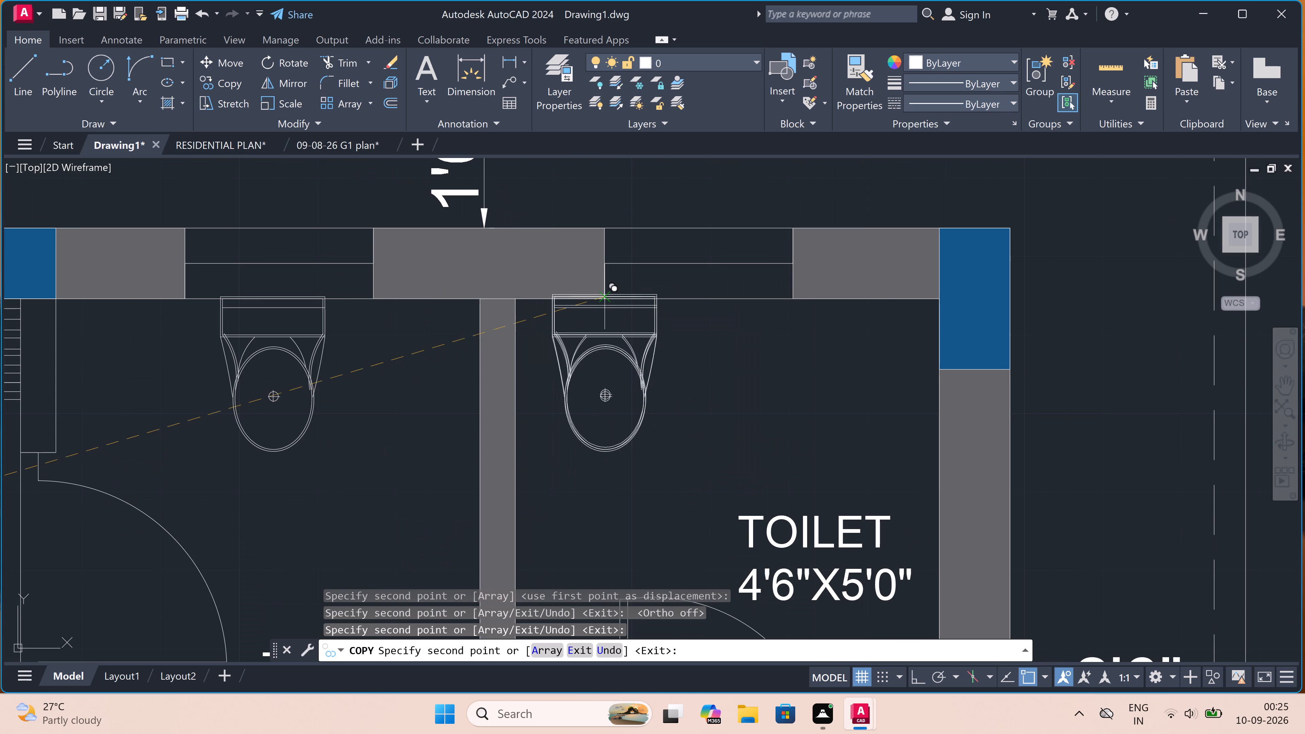
key(Escape)
Erase the leftover toilet fixture from the left plan's M. BEDROOM.
scroll(375, 336, down, 4)
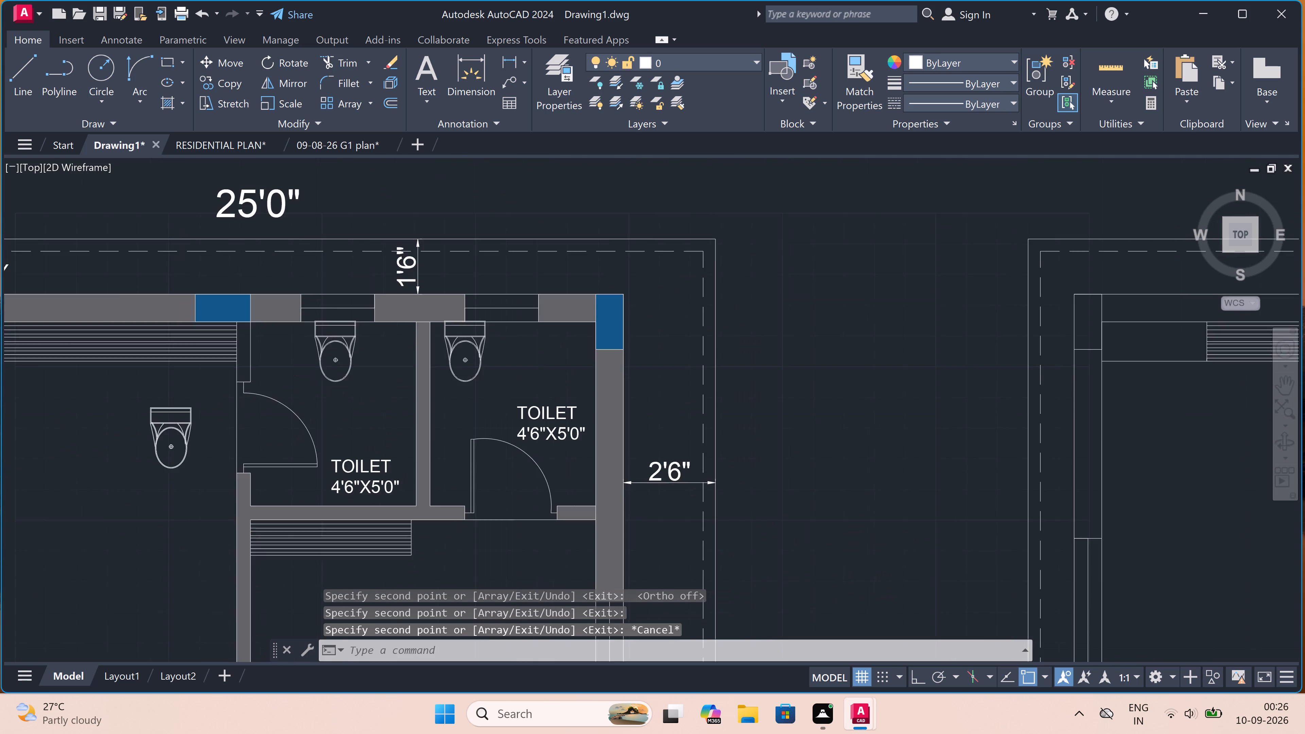
drag(255, 375, 242, 401)
click(214, 434)
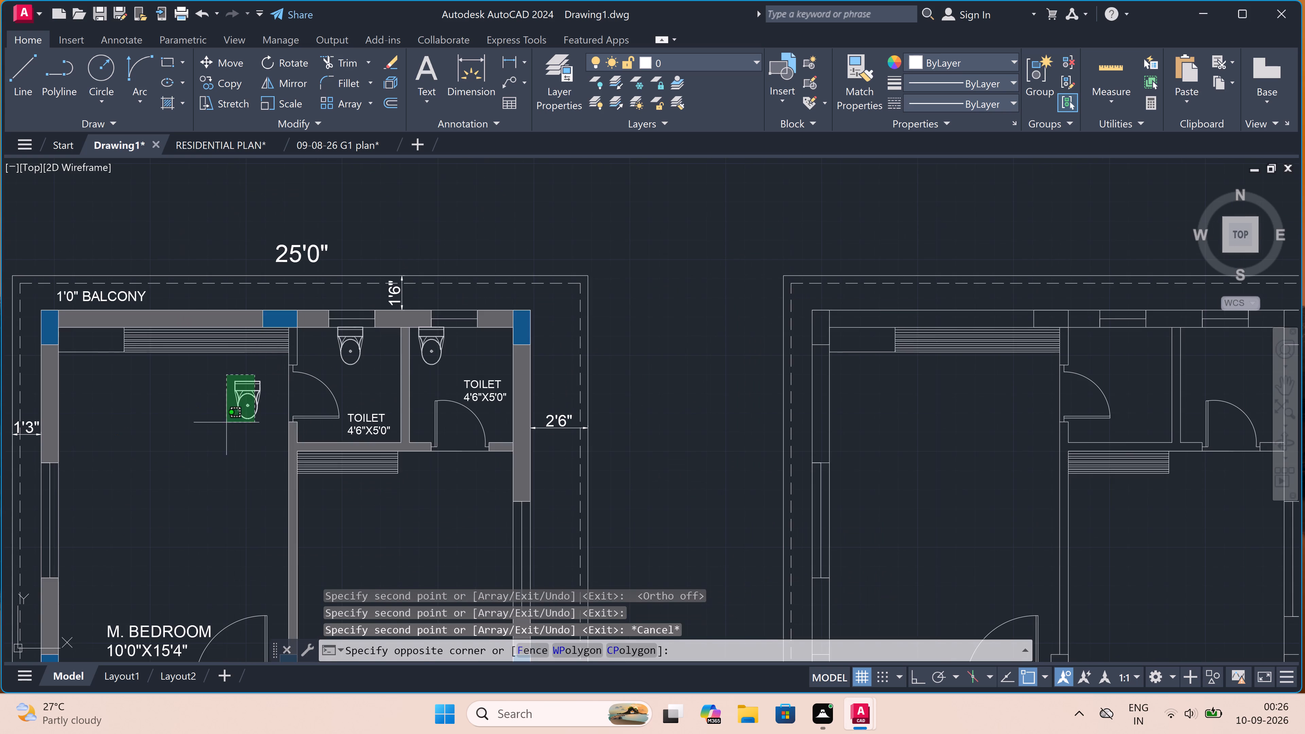
key(Delete)
Erase the original toilet fixture standing east of the right plan.
scroll(217, 411, down, 4)
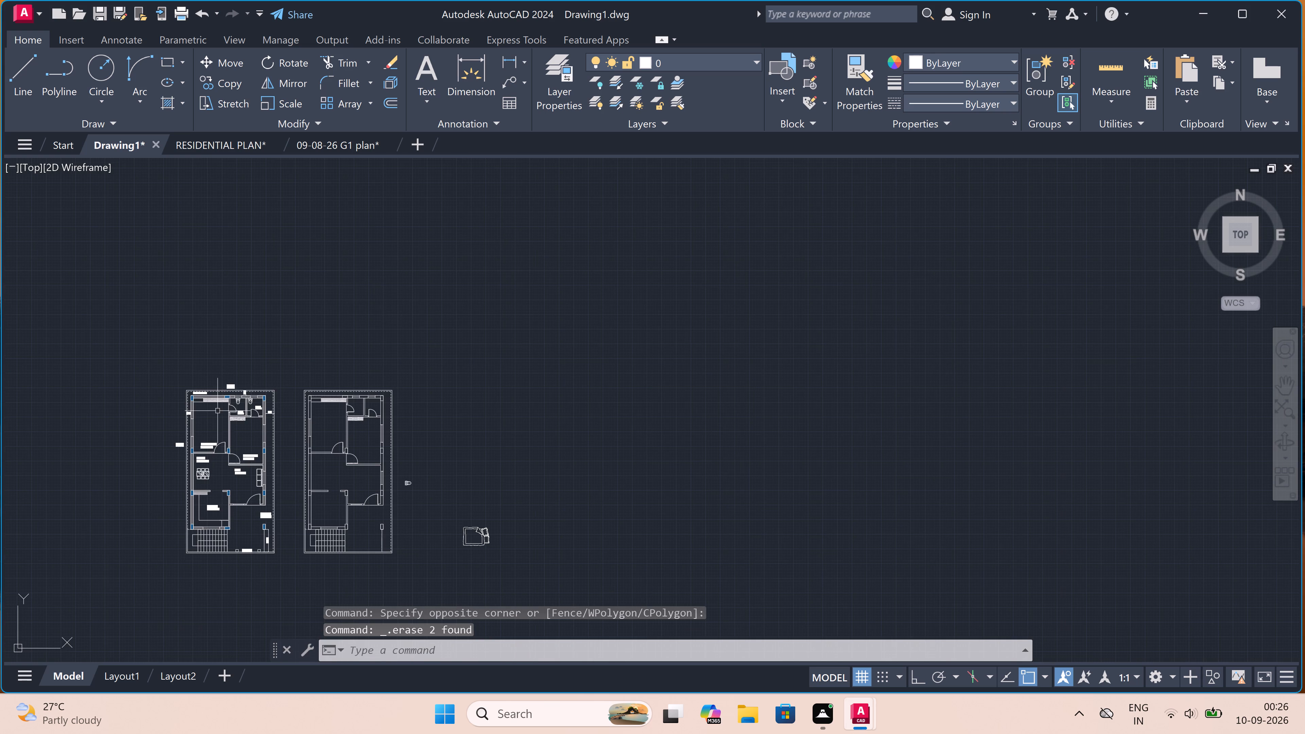
scroll(434, 515, up, 2)
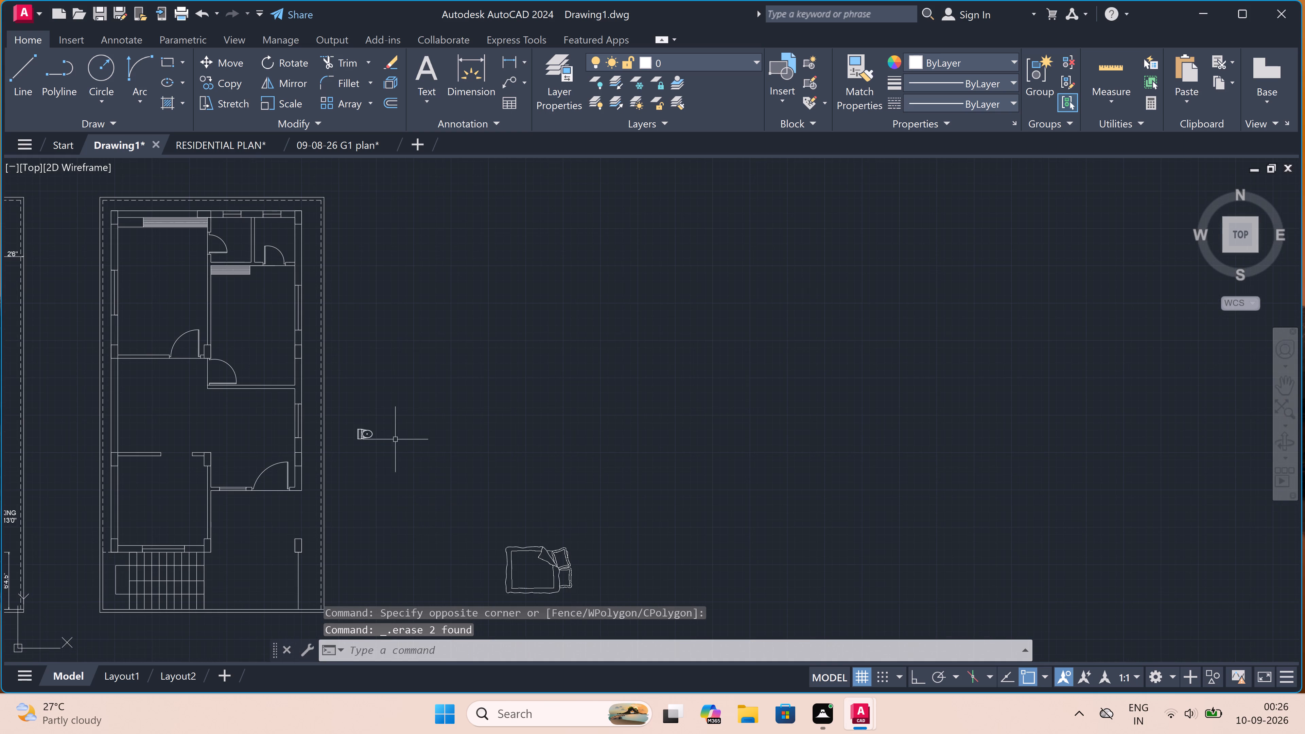
drag(377, 403, 373, 418)
click(352, 480)
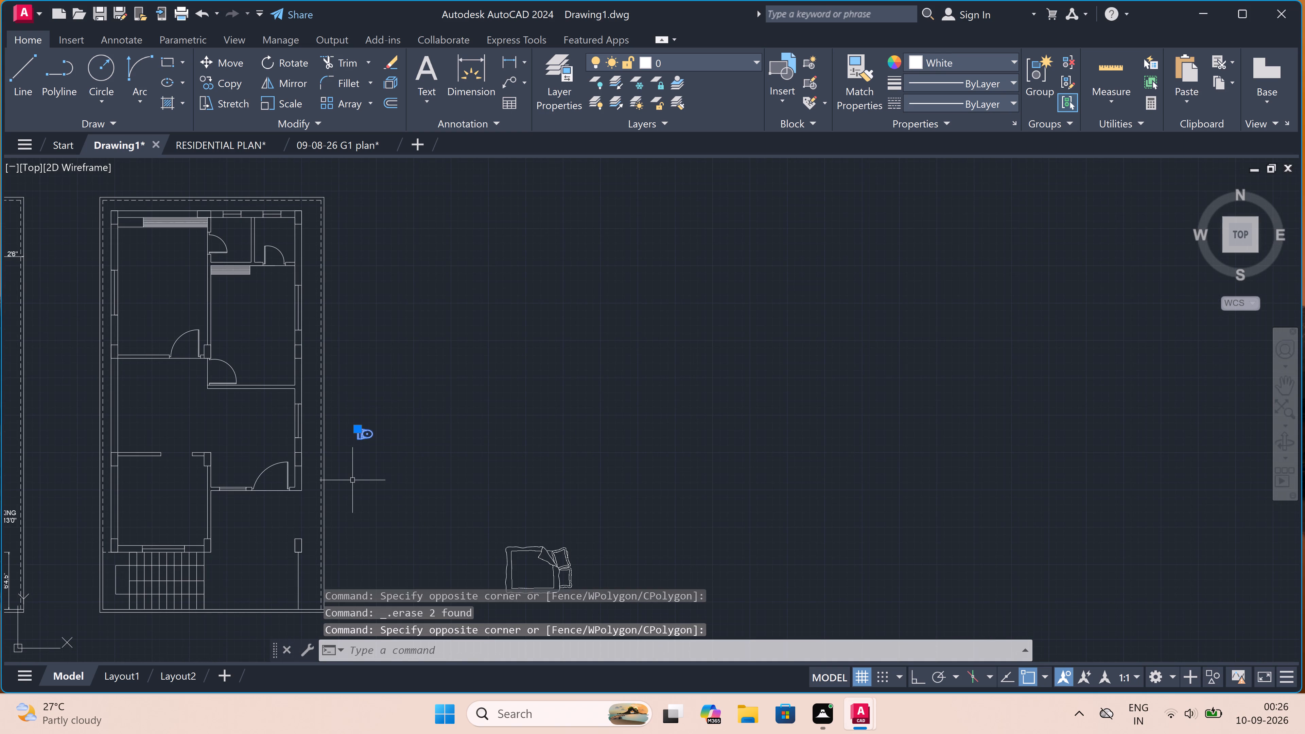
key(Delete)
Move the double bed from beside the right plan to the empty space west of the left plan's M. BEDROOM.
drag(577, 492, 526, 560)
click(469, 597)
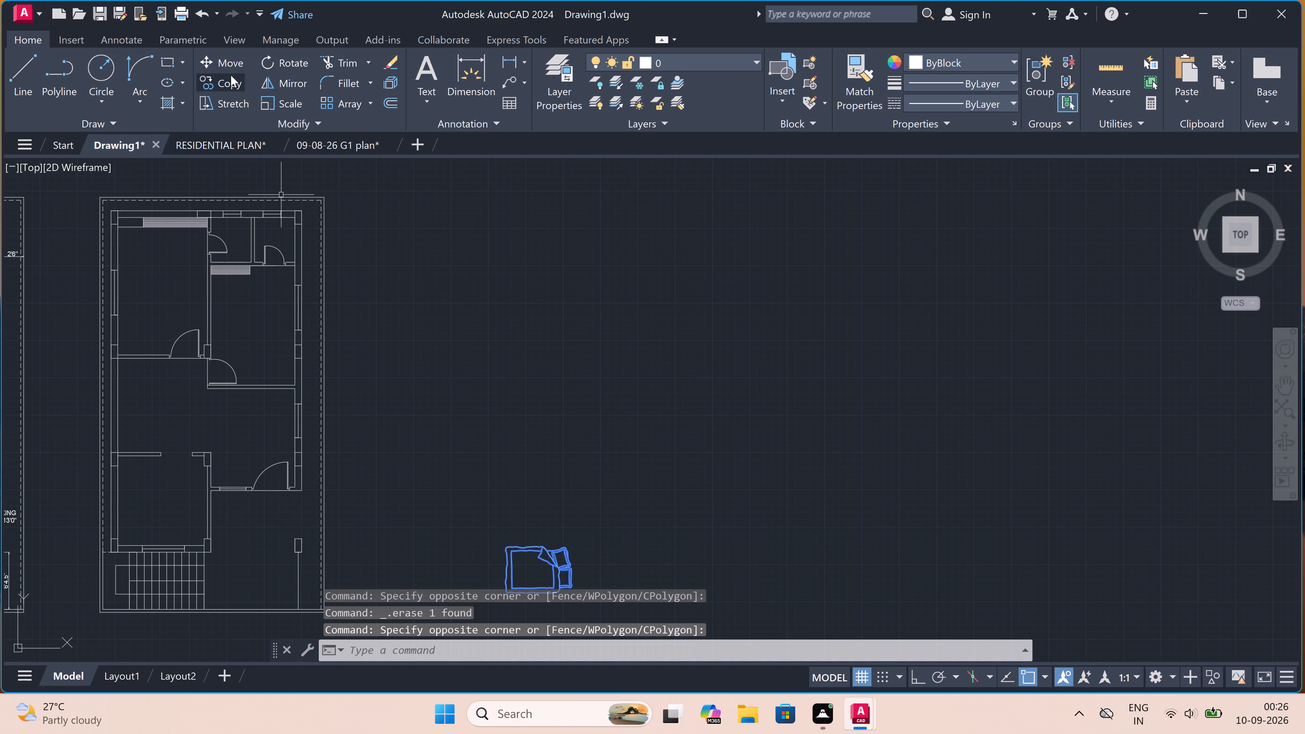
click(224, 60)
scroll(580, 438, down, 3)
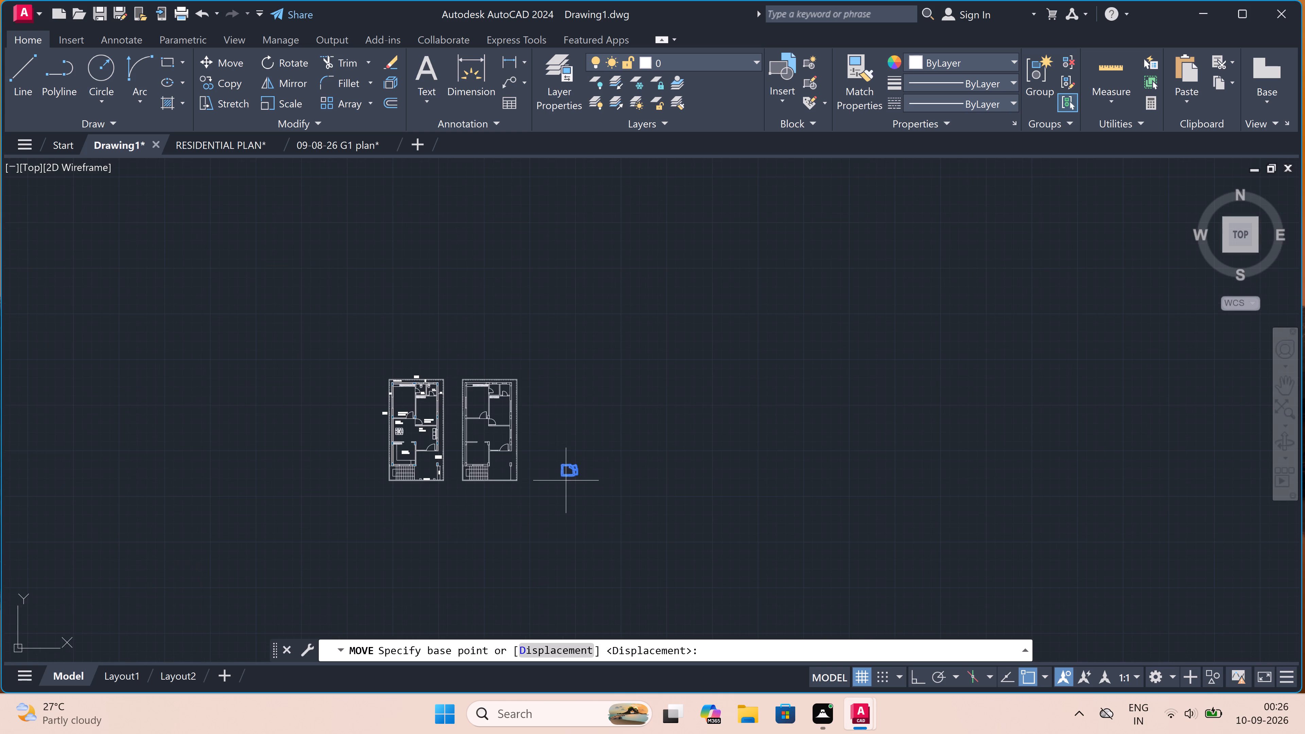
scroll(565, 473, up, 2)
drag(565, 473, 547, 476)
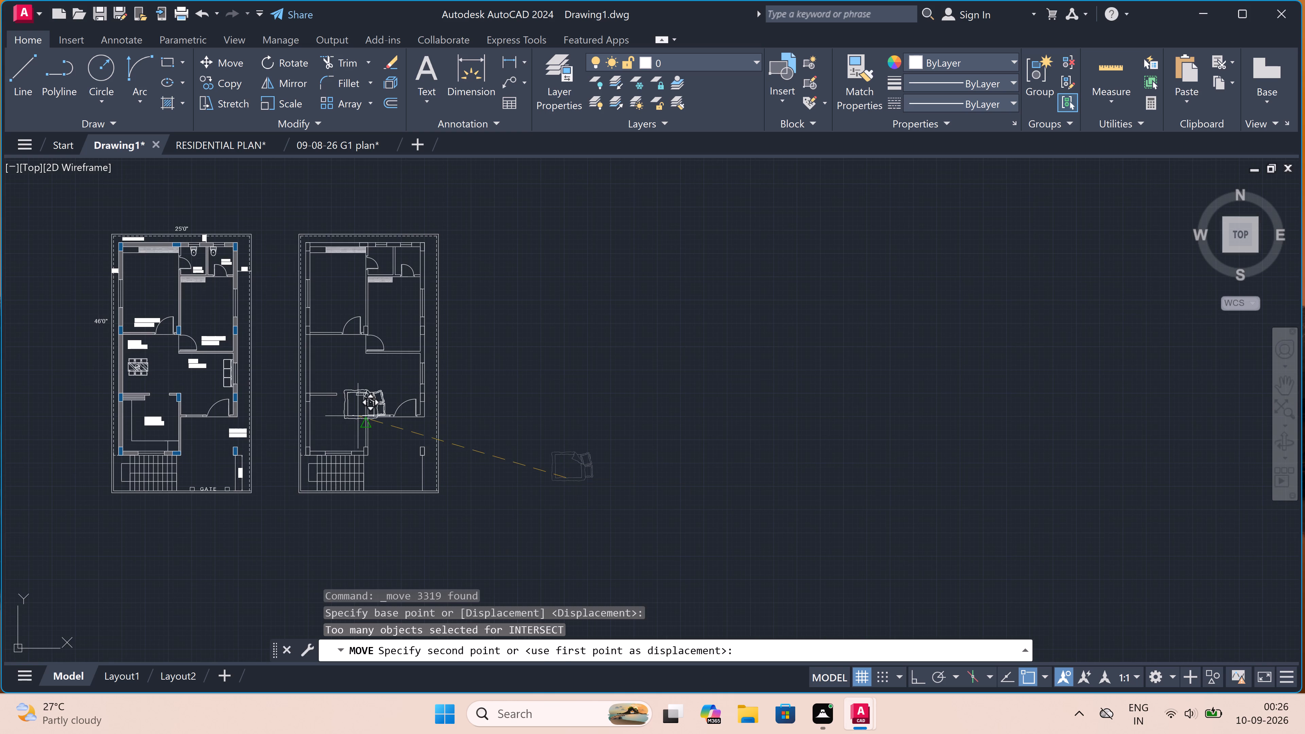
scroll(92, 343, down, 1)
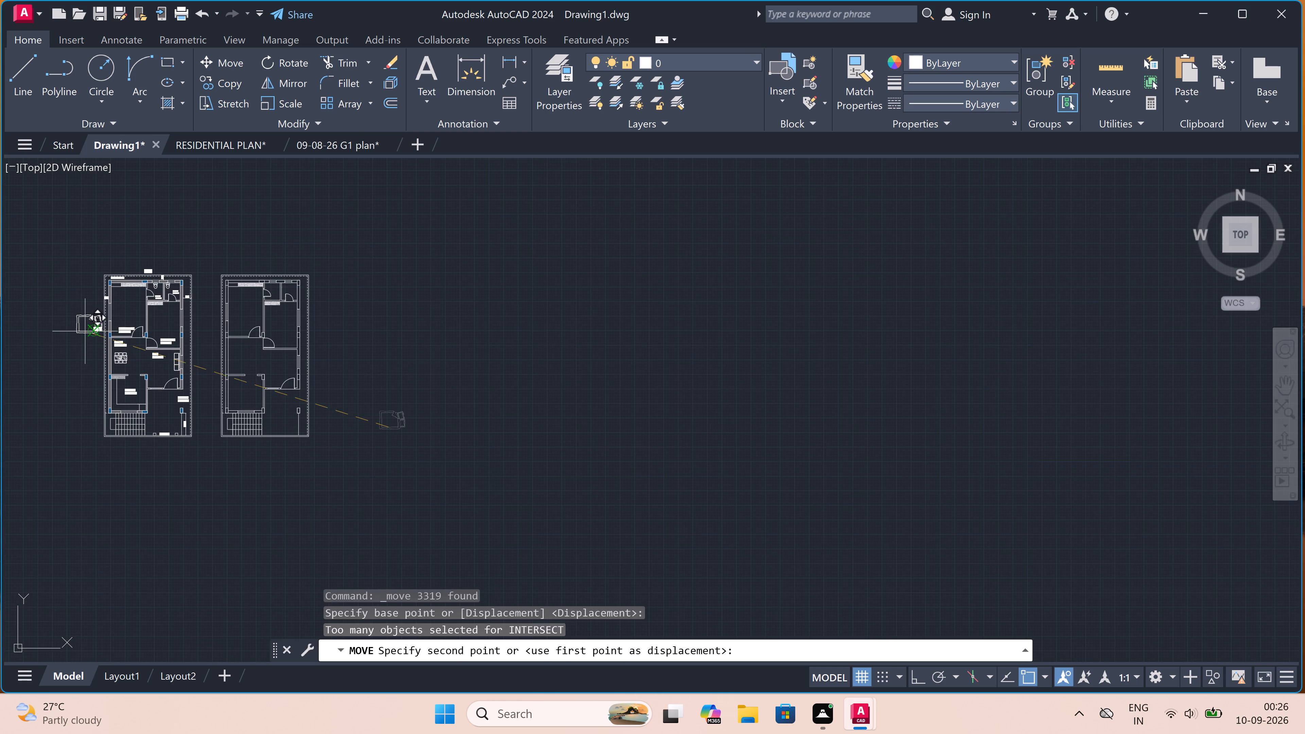
scroll(78, 313, up, 3)
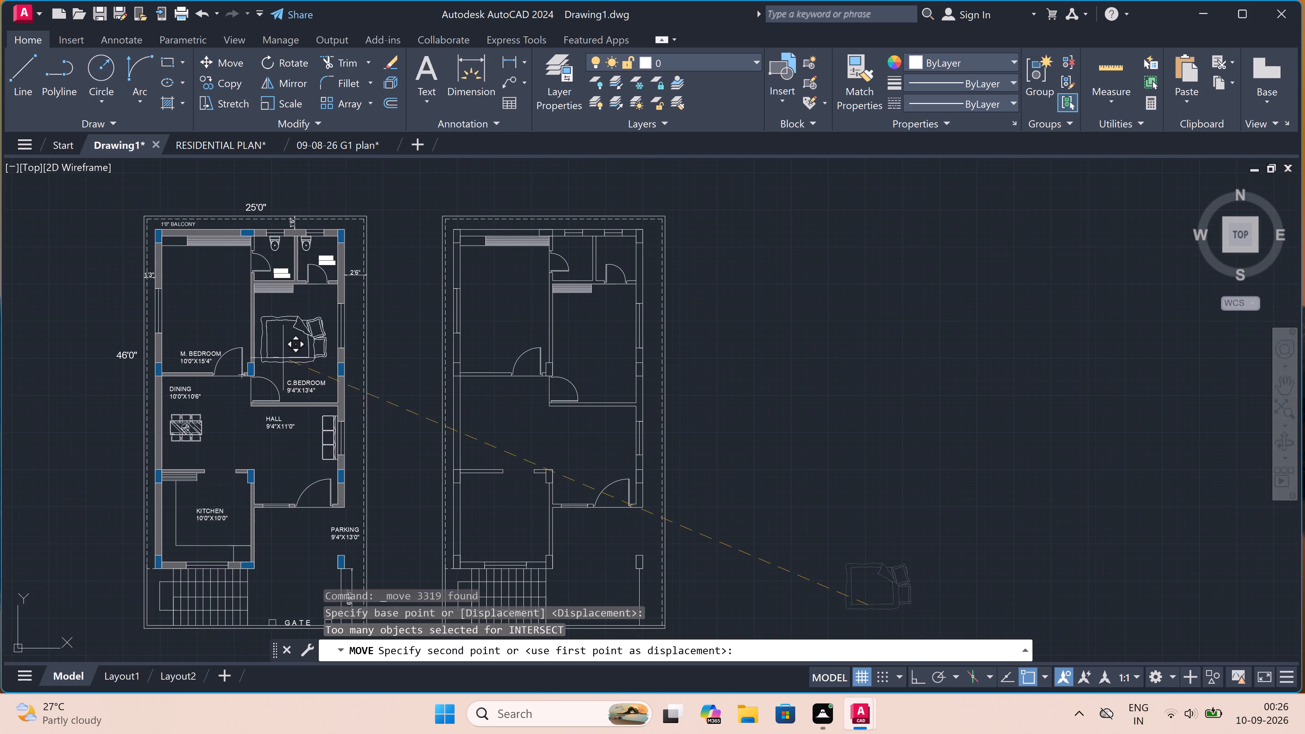
scroll(282, 351, up, 2)
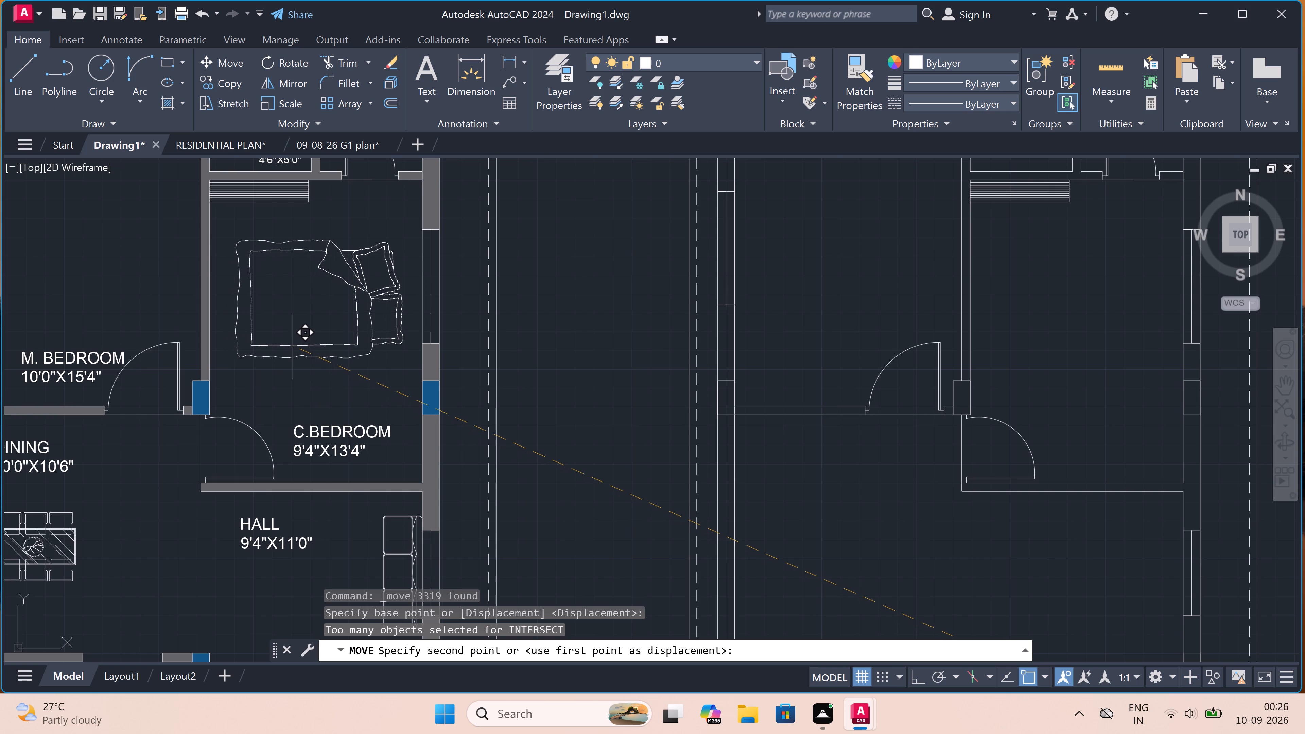
scroll(508, 352, down, 4)
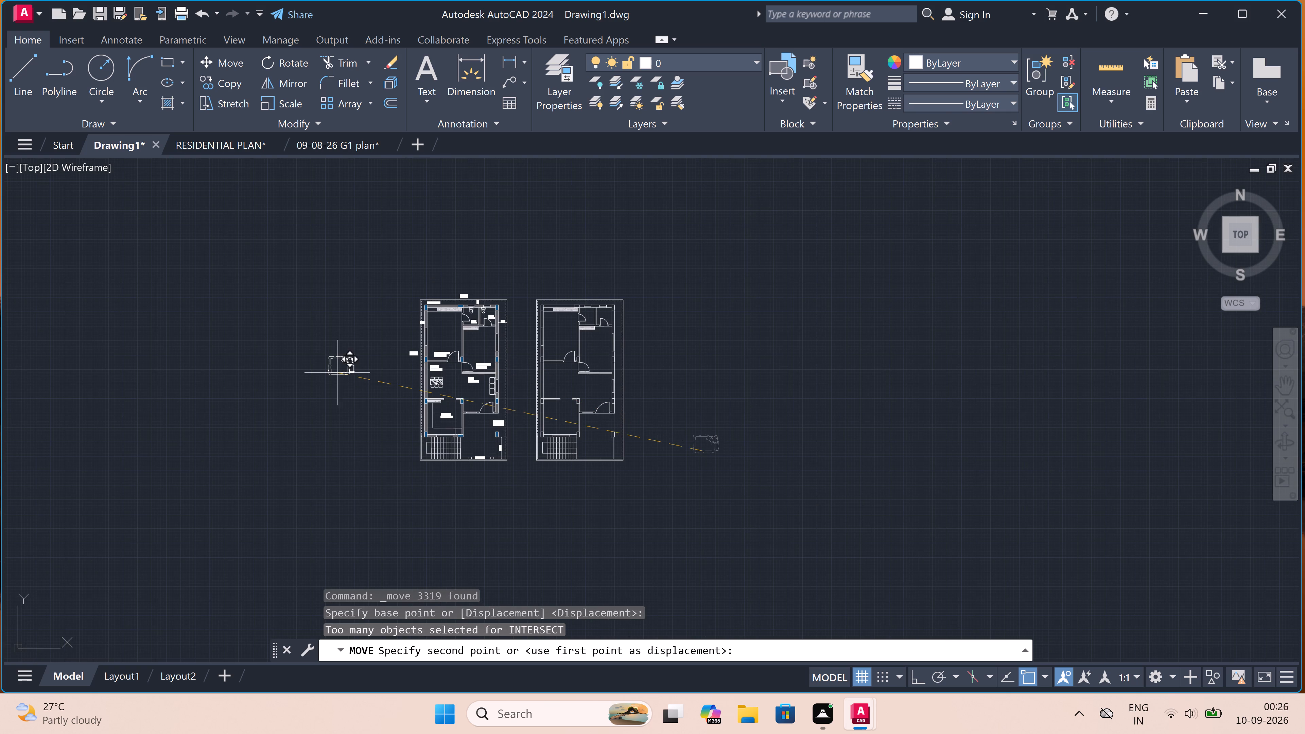
scroll(368, 345, up, 3)
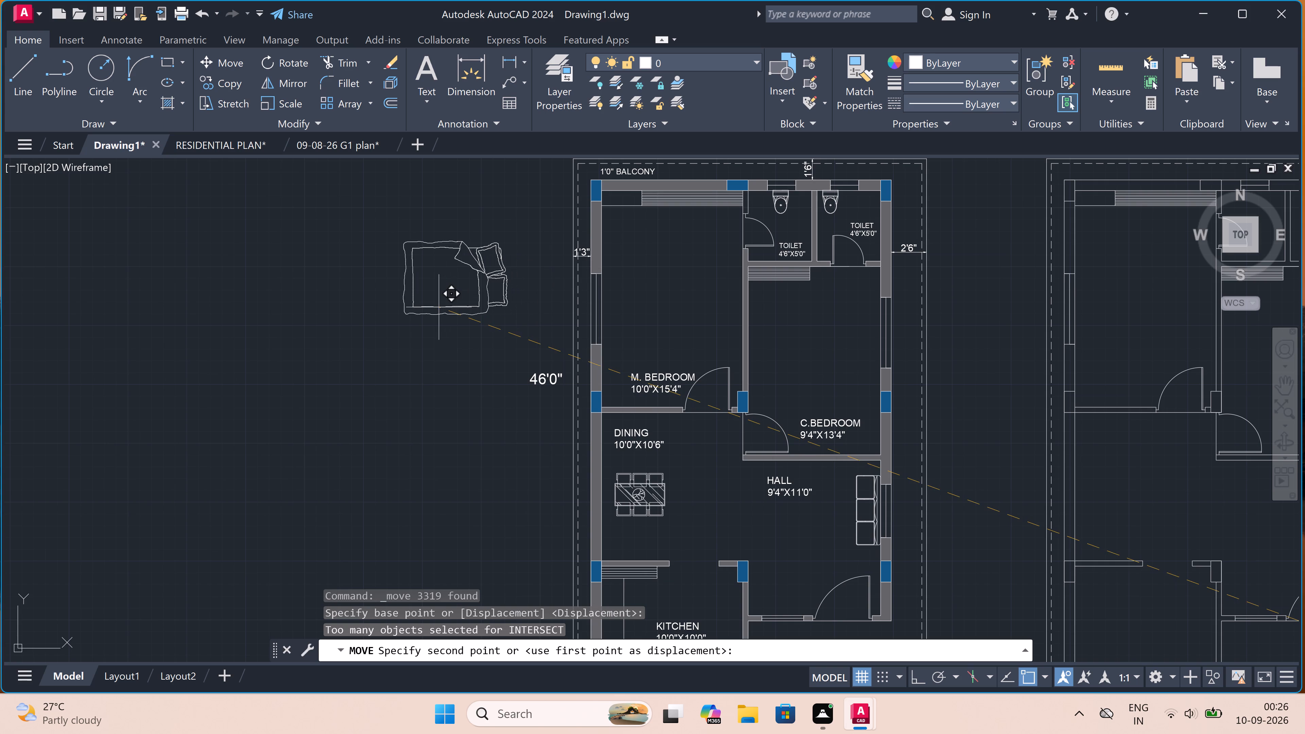
click(406, 309)
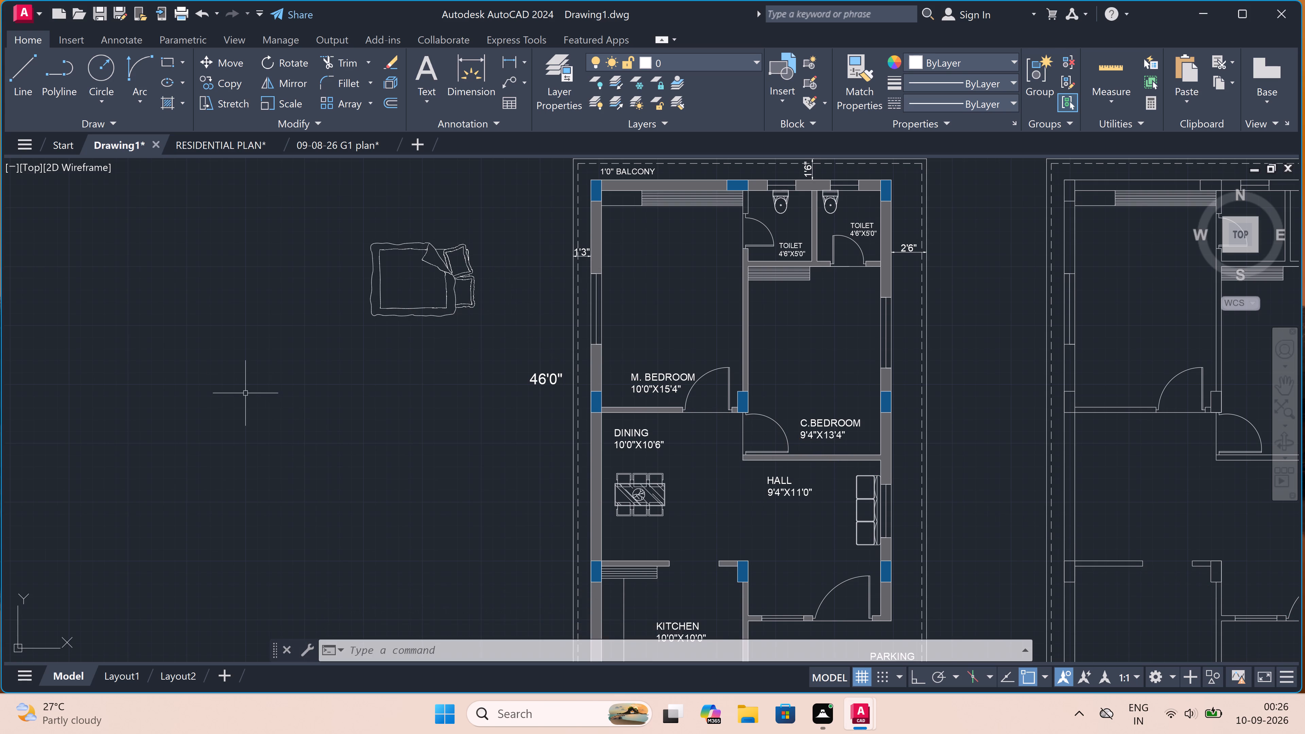
Rotate the bed 180 degrees about a point on its mattress with Ortho on, so its pillows face west.
drag(490, 215, 486, 221)
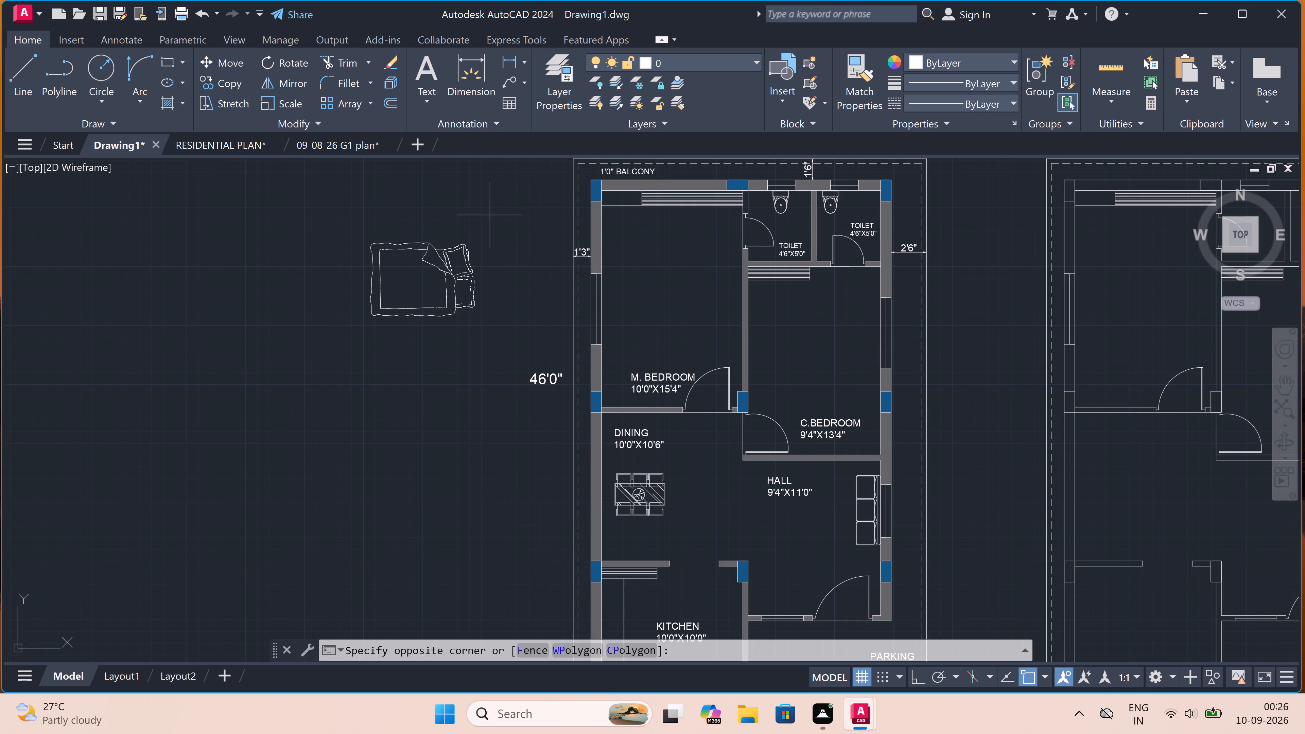
click(275, 408)
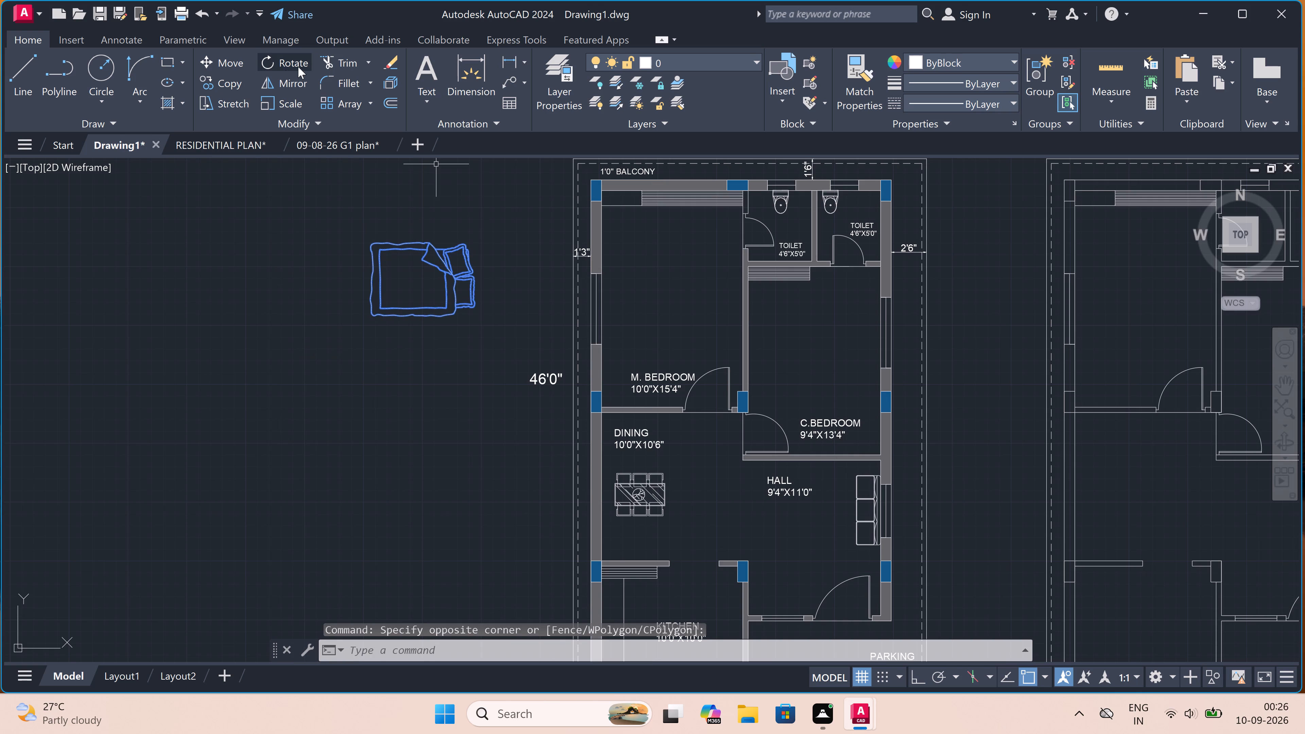
click(279, 62)
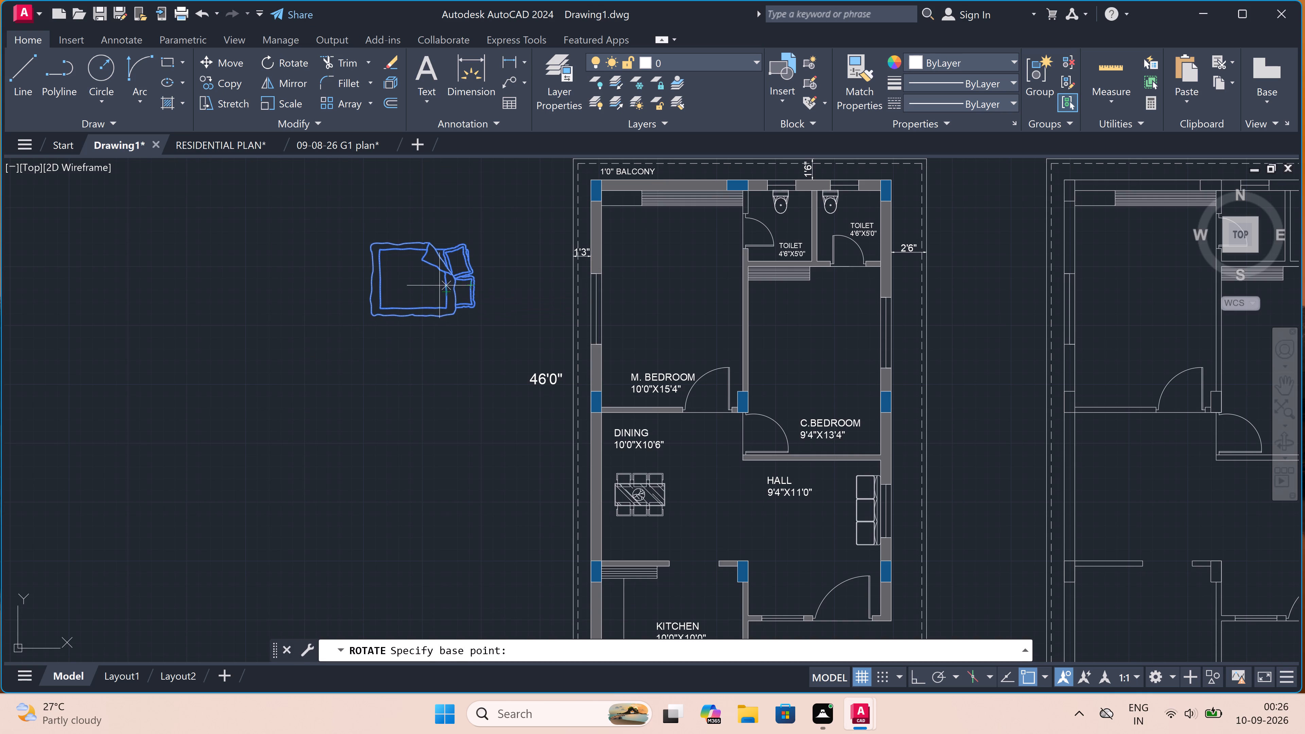
click(433, 282)
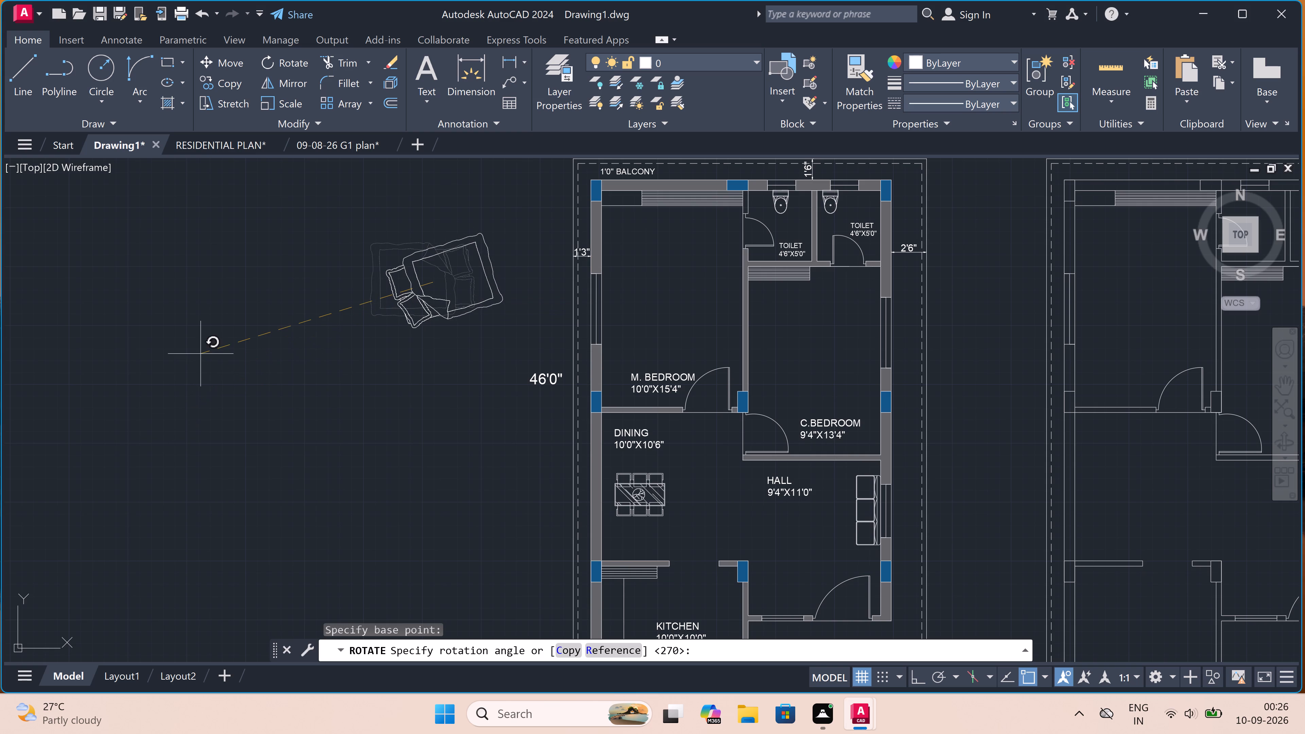
key(F8)
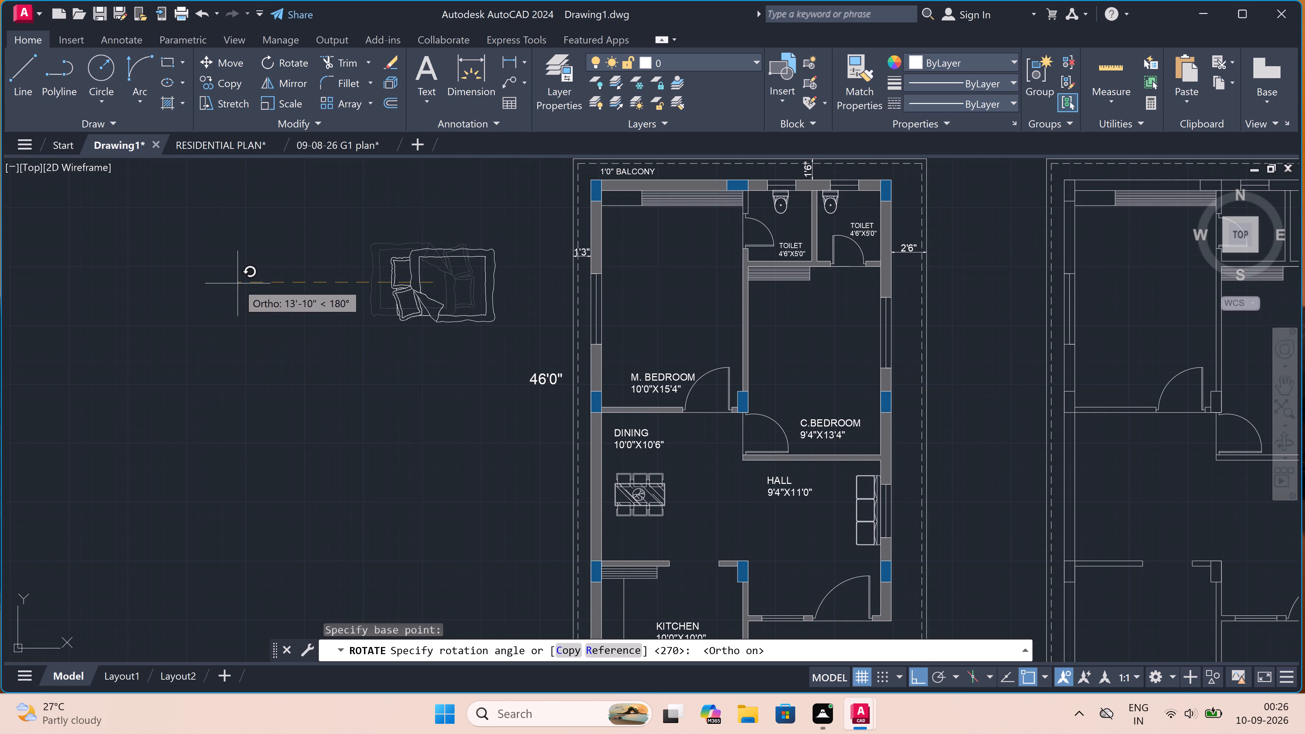
click(182, 262)
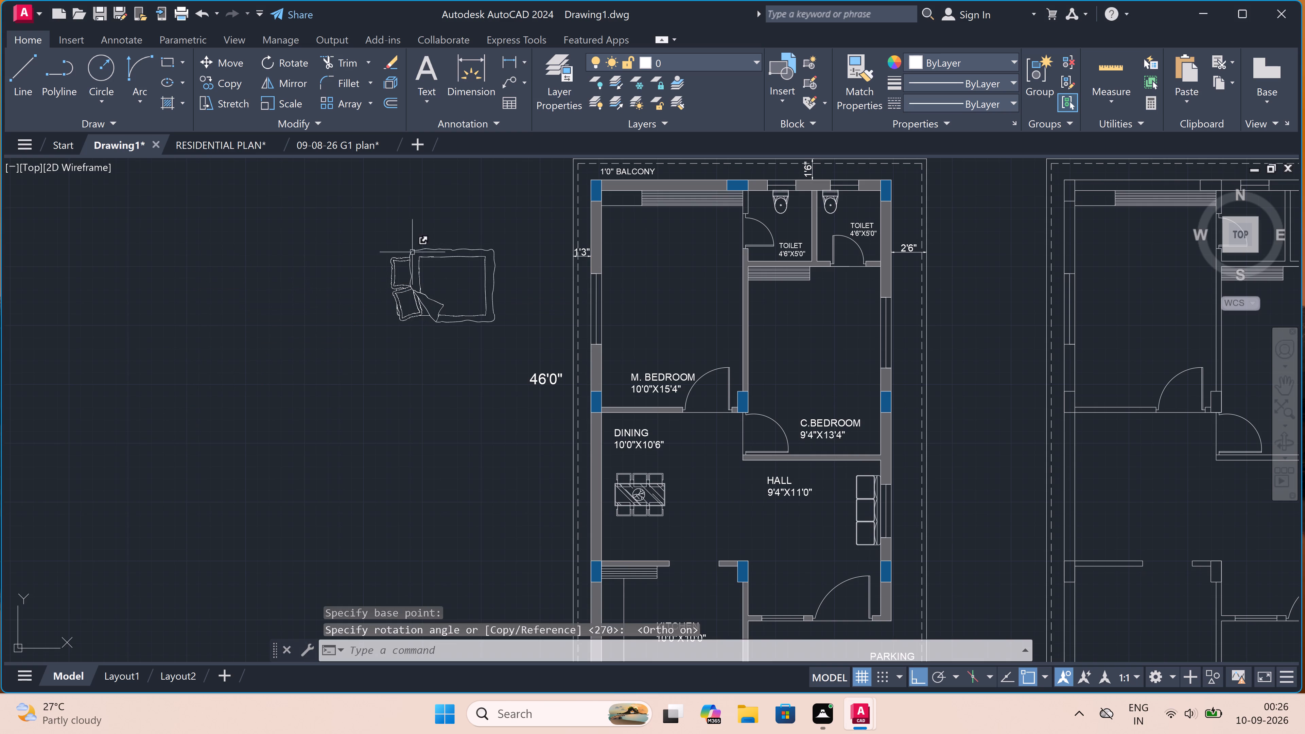
Copy the rotated bed about 15'-1" due east into the M. BEDROOM, with its pillows against the west wall.
drag(515, 235, 506, 251)
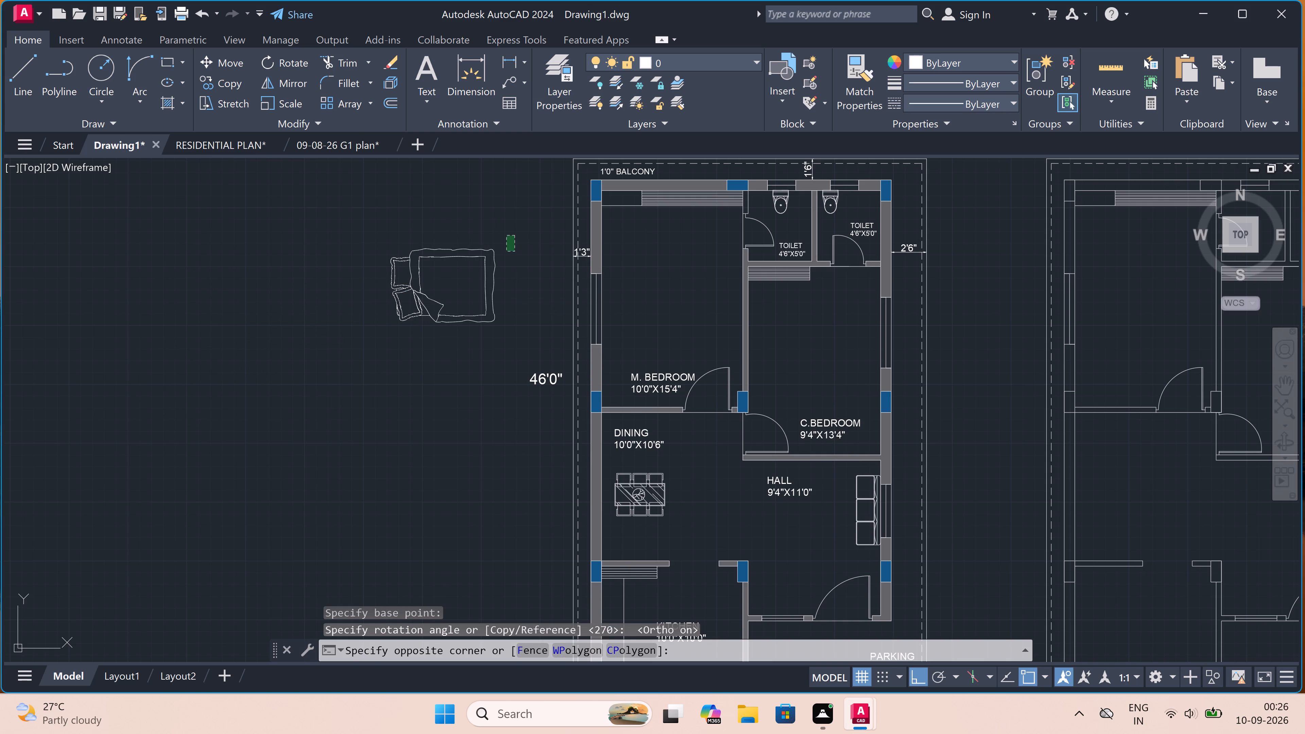
click(324, 375)
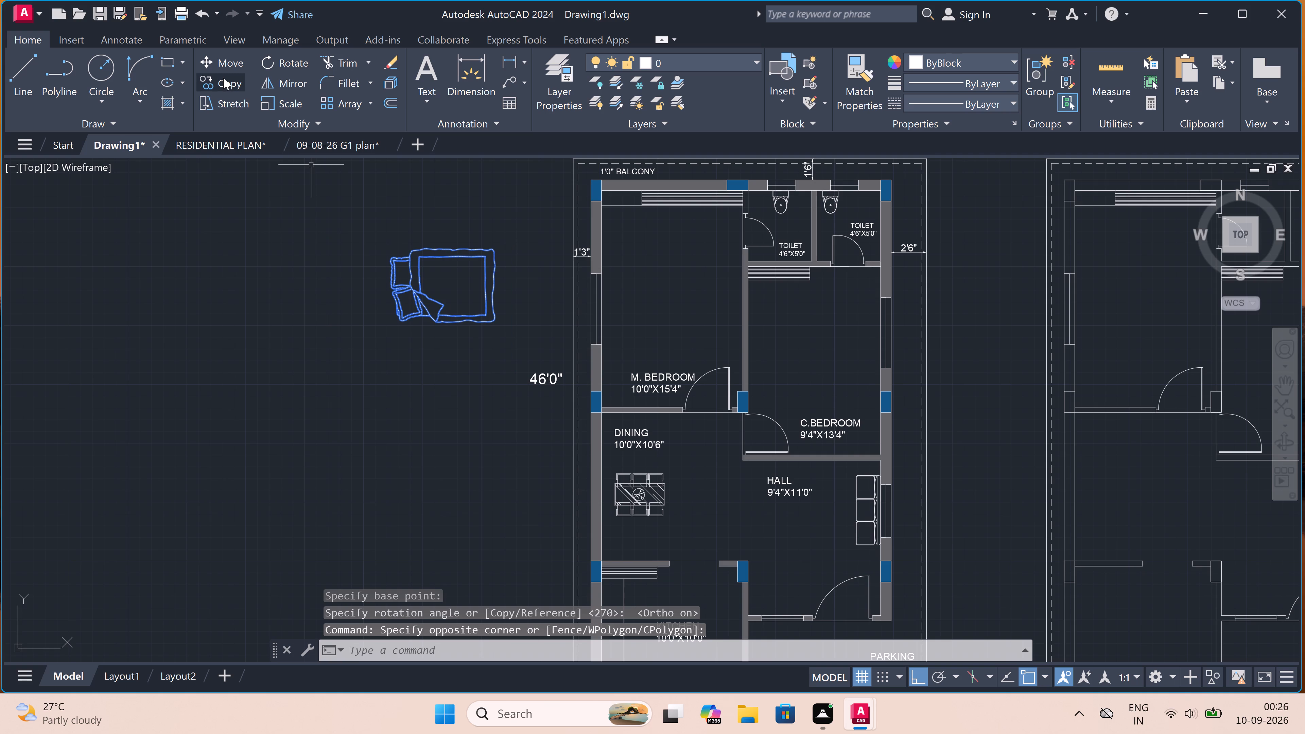
click(223, 78)
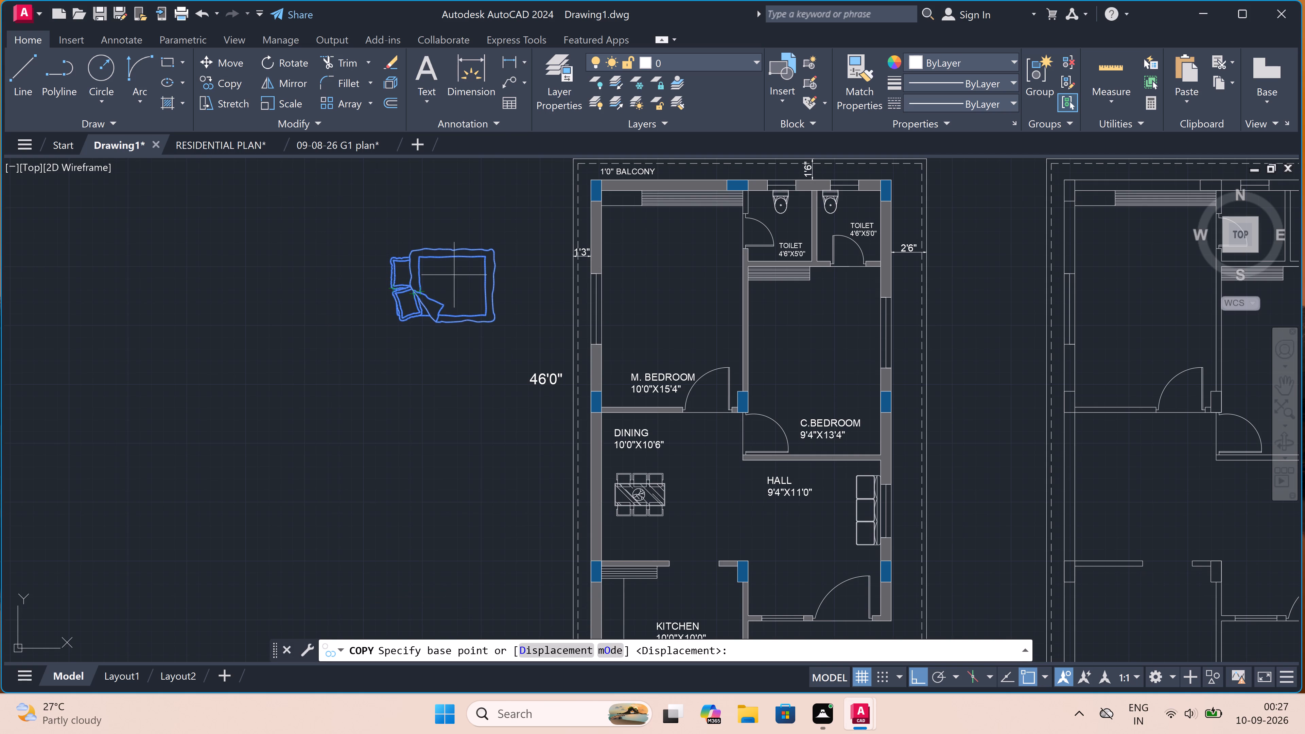
click(440, 279)
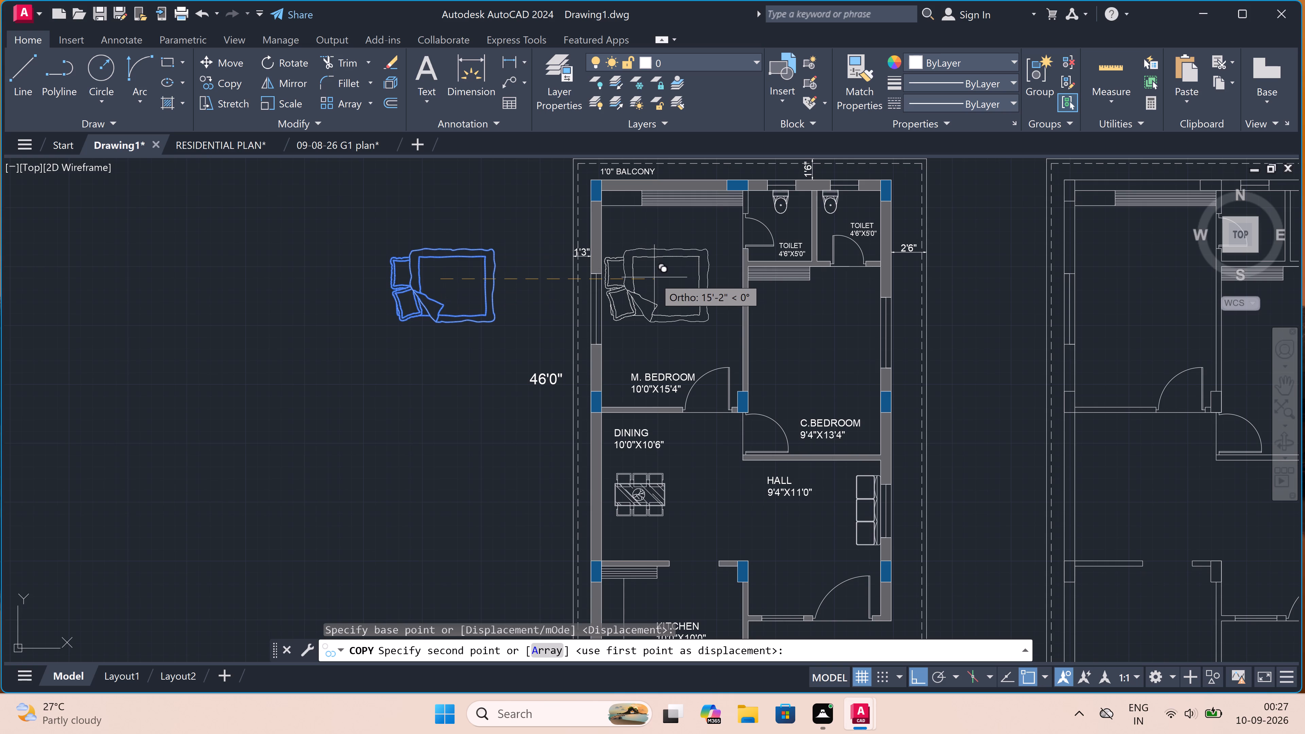
scroll(654, 277, up, 3)
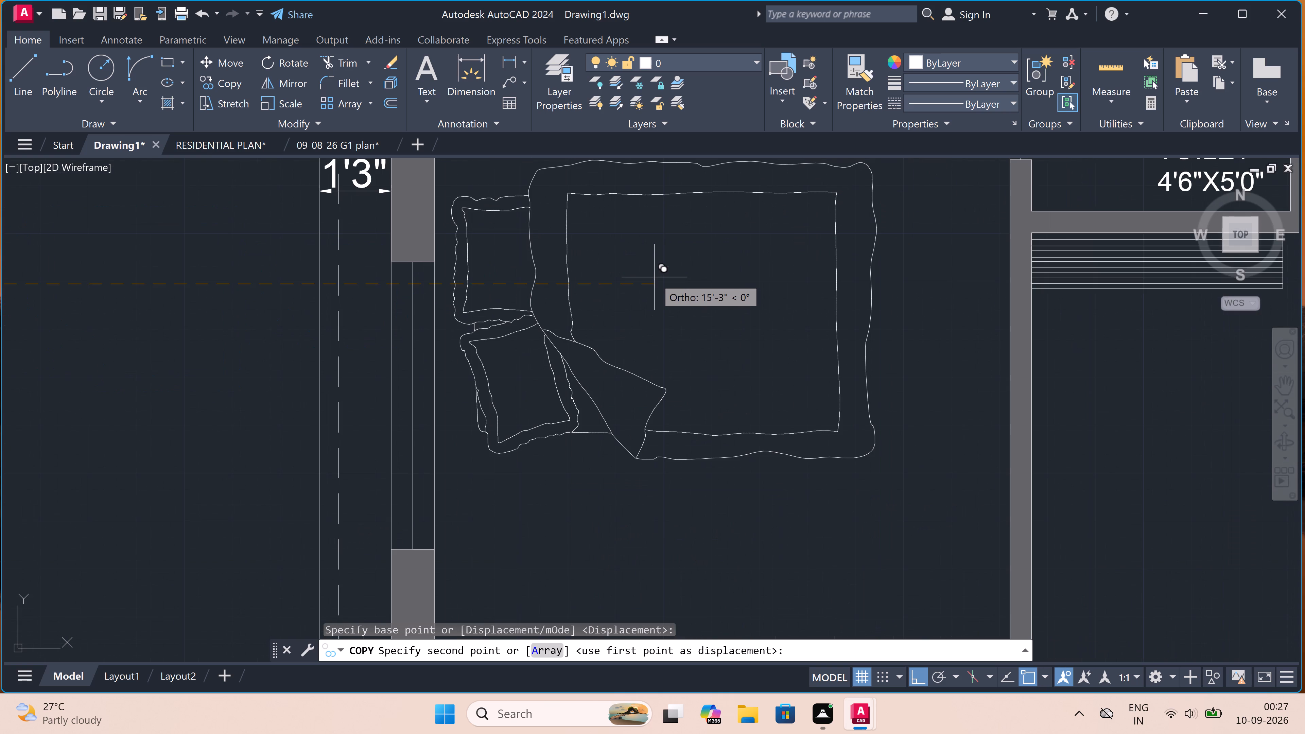
scroll(645, 276, down, 1)
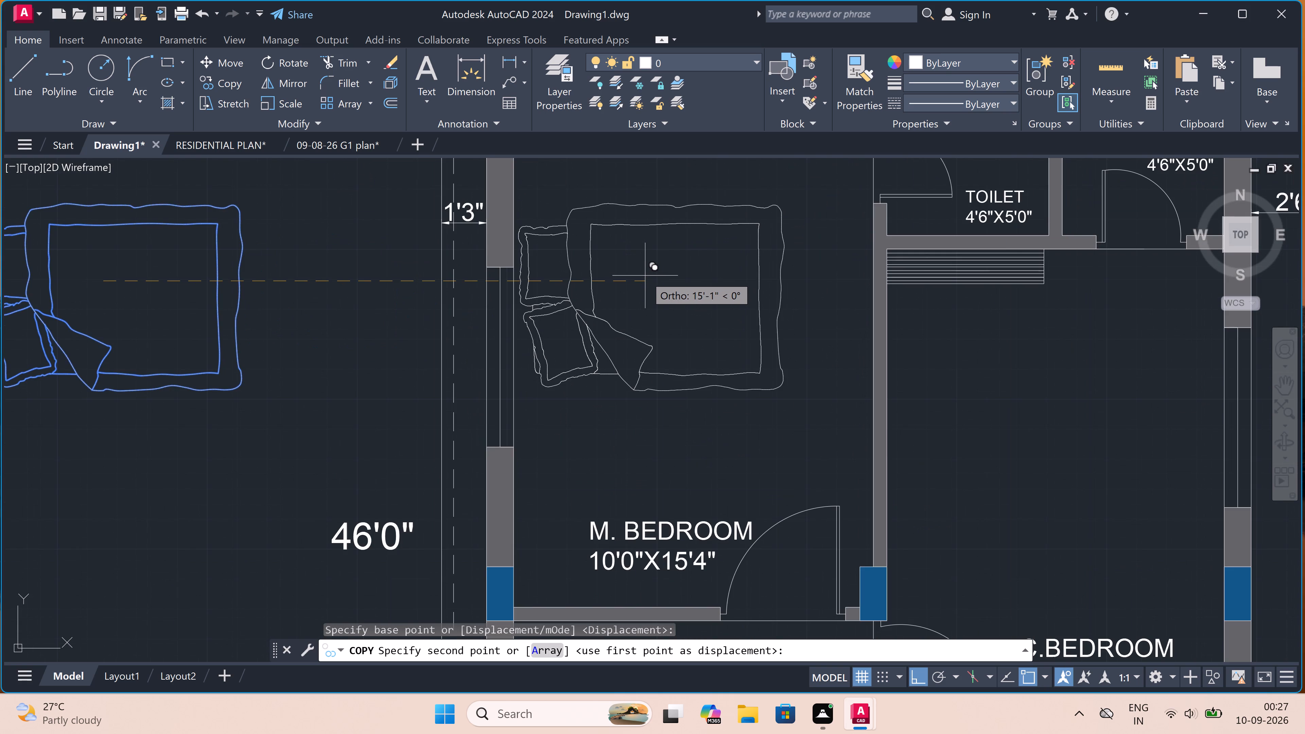
drag(644, 276, 643, 279)
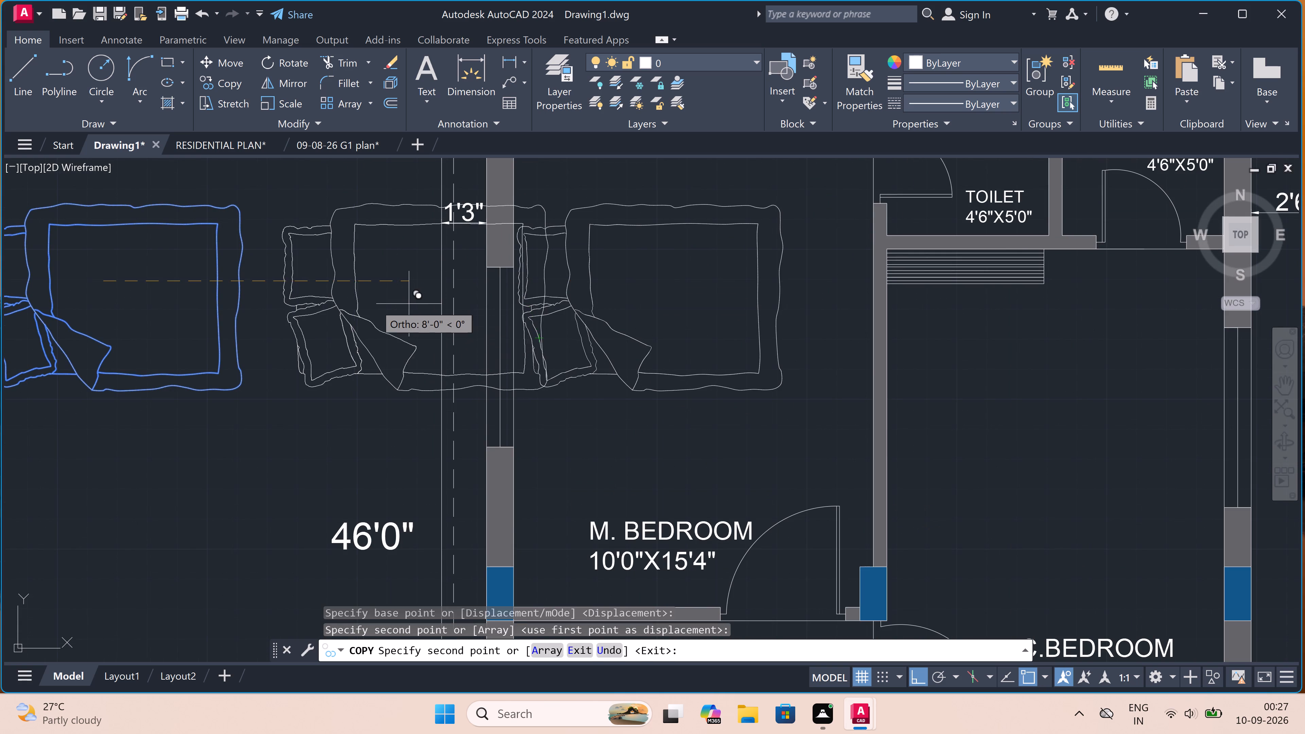
With Ortho off, place another copy of the bed in the C.BEDROOM, with its pillows beside the room's west wall.
scroll(371, 303, down, 5)
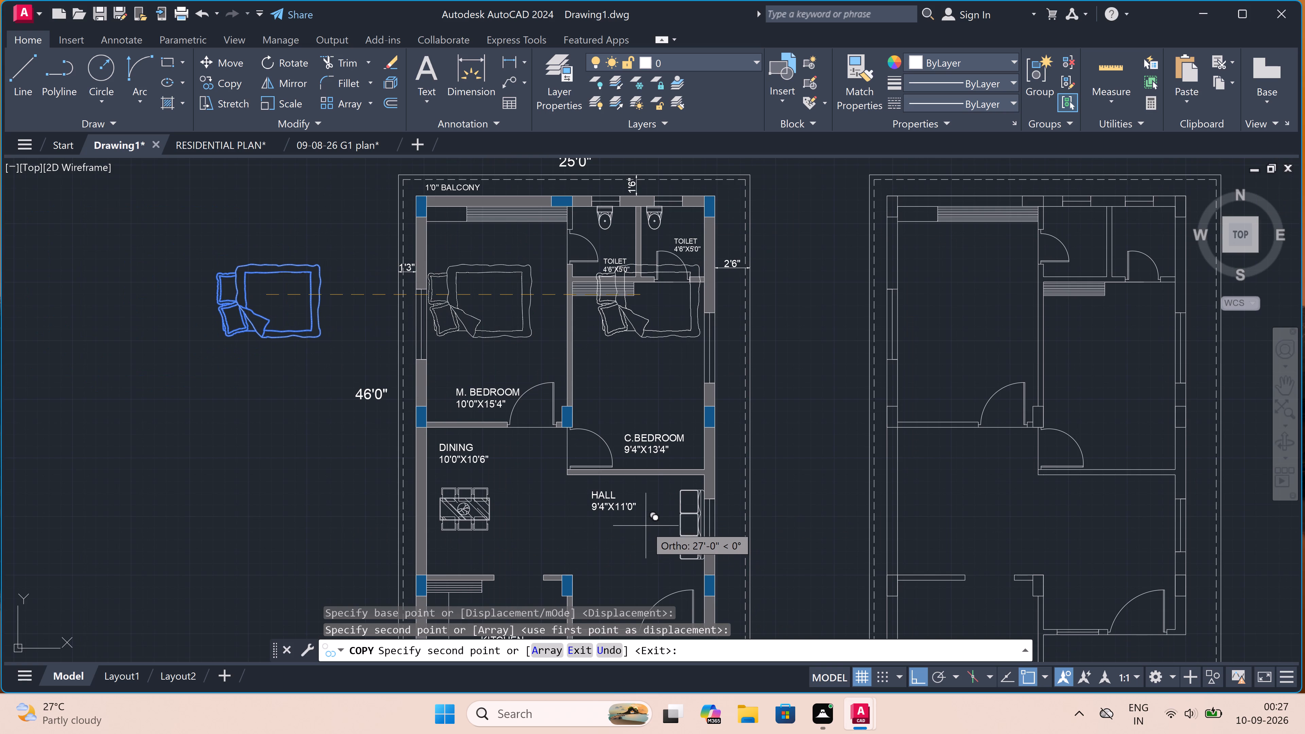
key(F8)
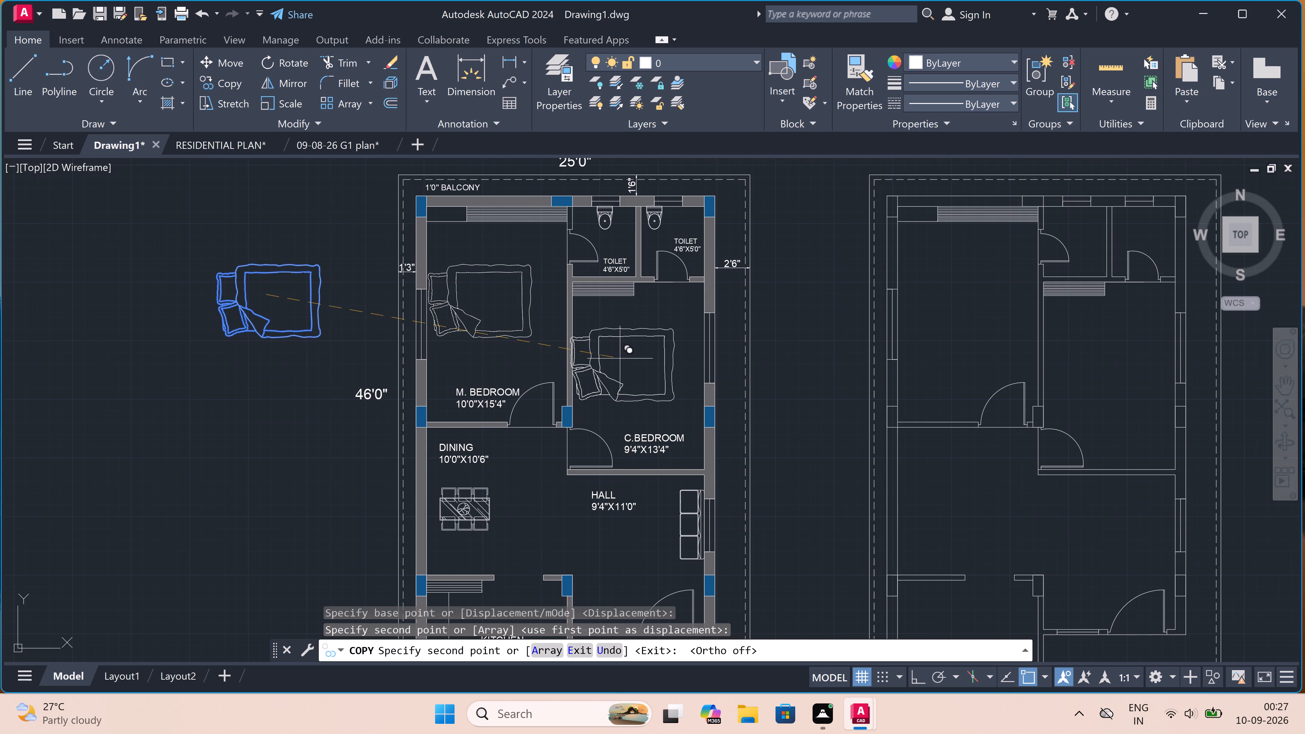
scroll(602, 338, up, 1)
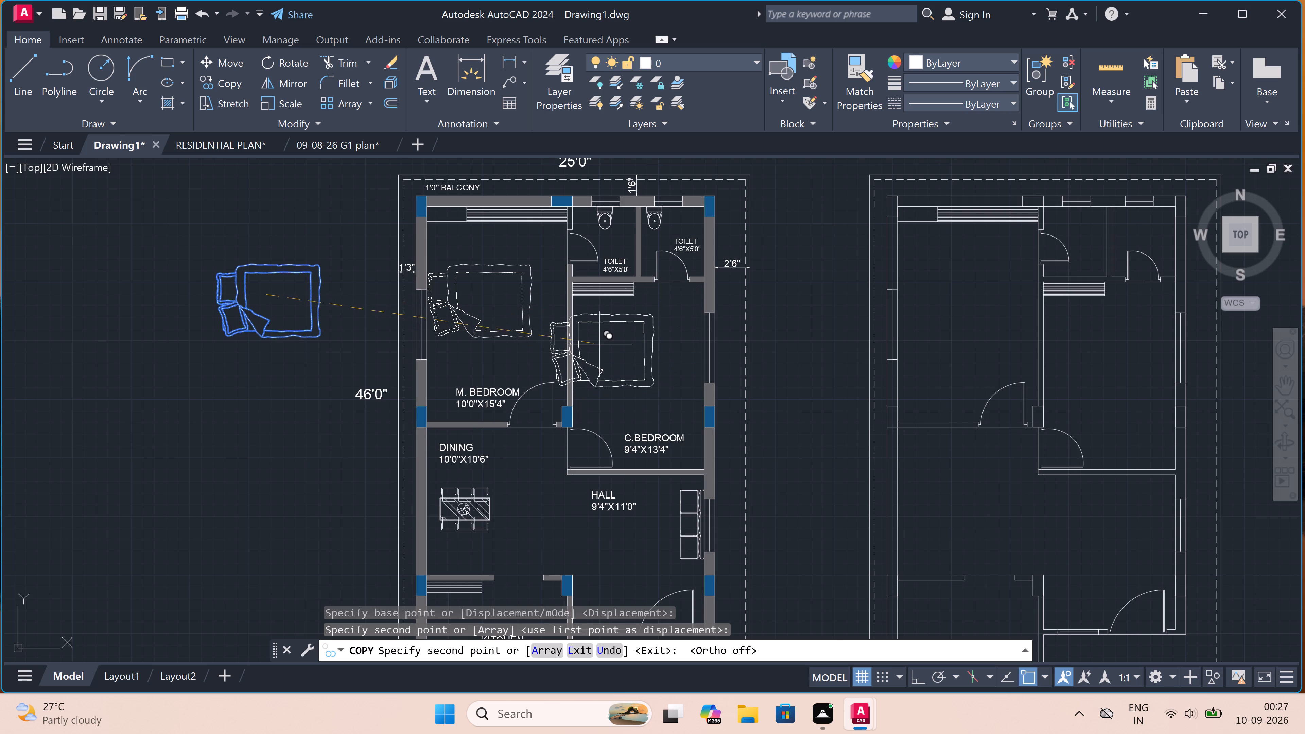
scroll(599, 343, up, 1)
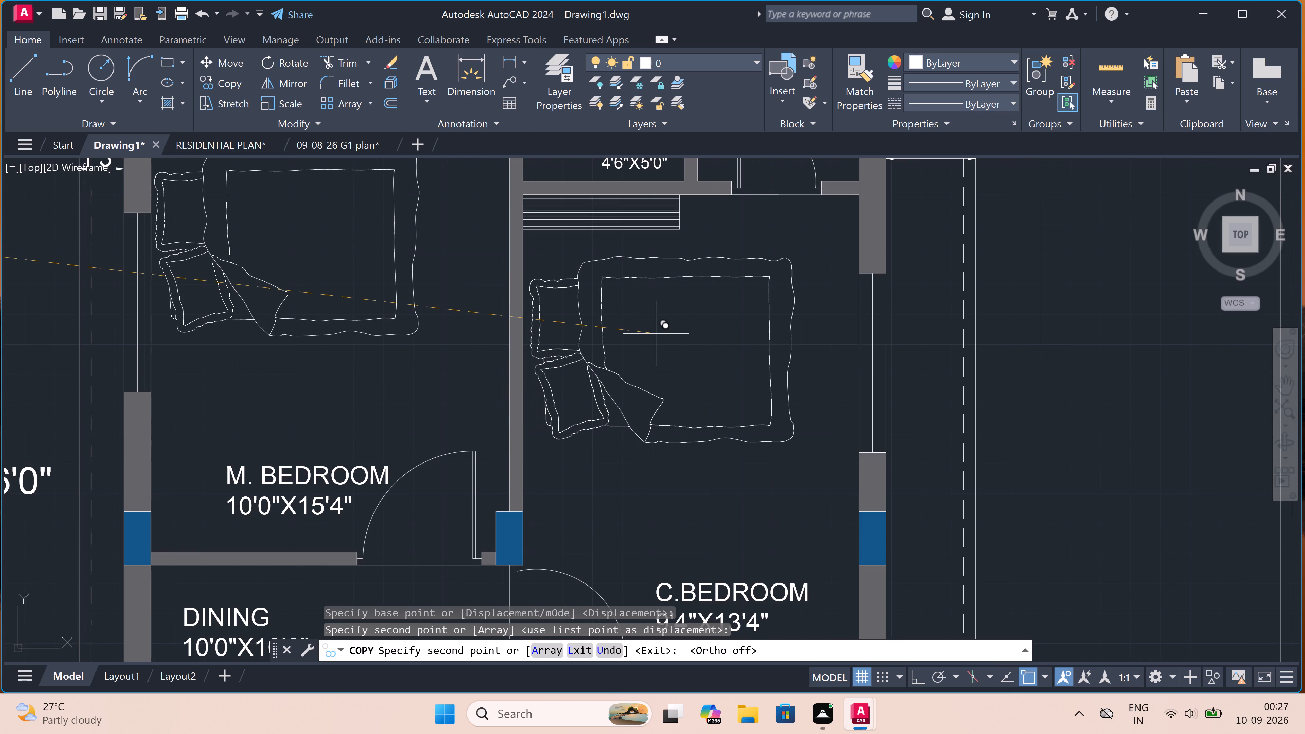
scroll(655, 333, up, 2)
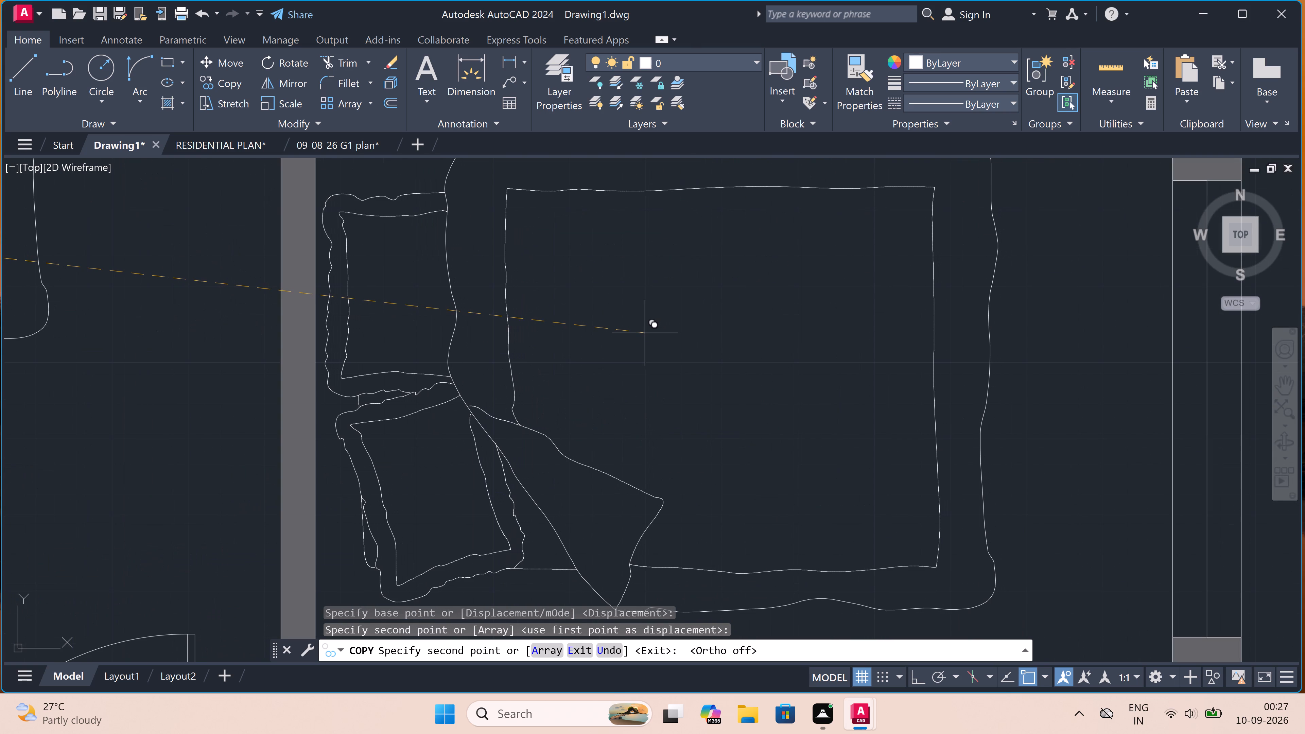
click(643, 333)
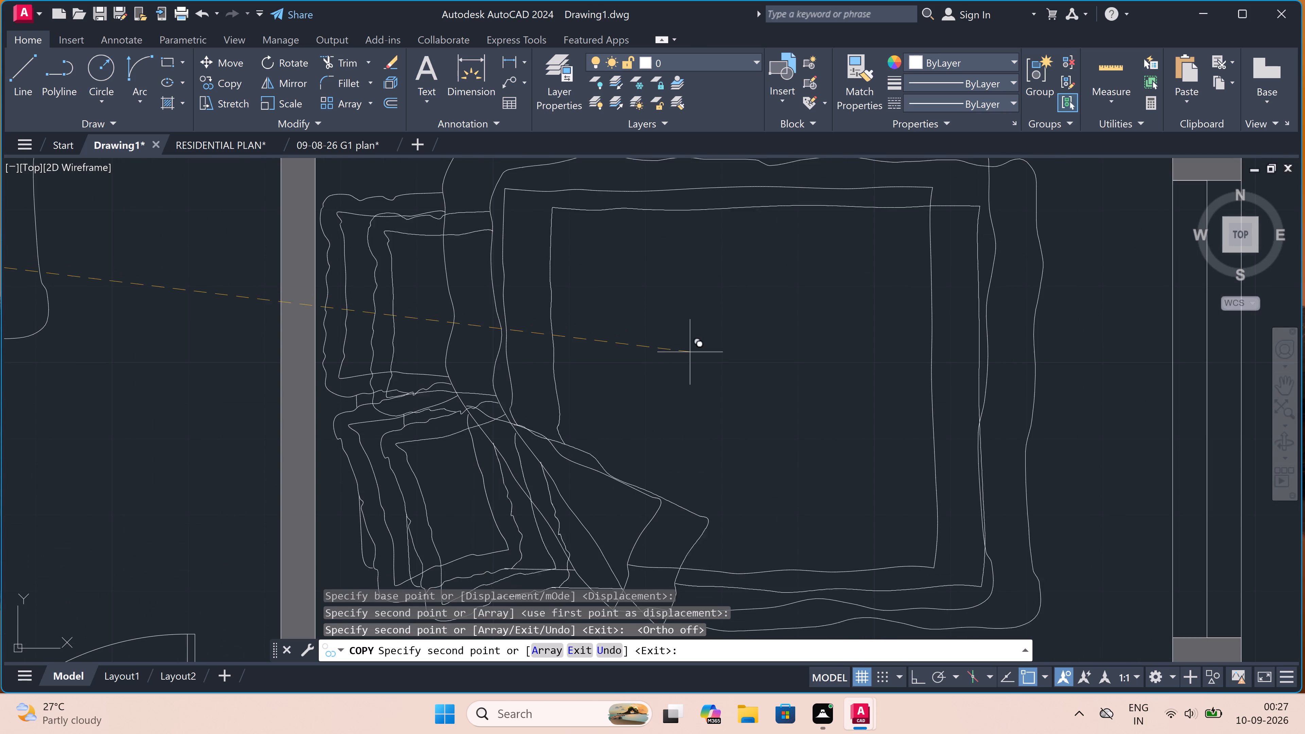
key(Escape)
Erase the source bed standing in the empty space west of the left plan.
scroll(694, 348, down, 3)
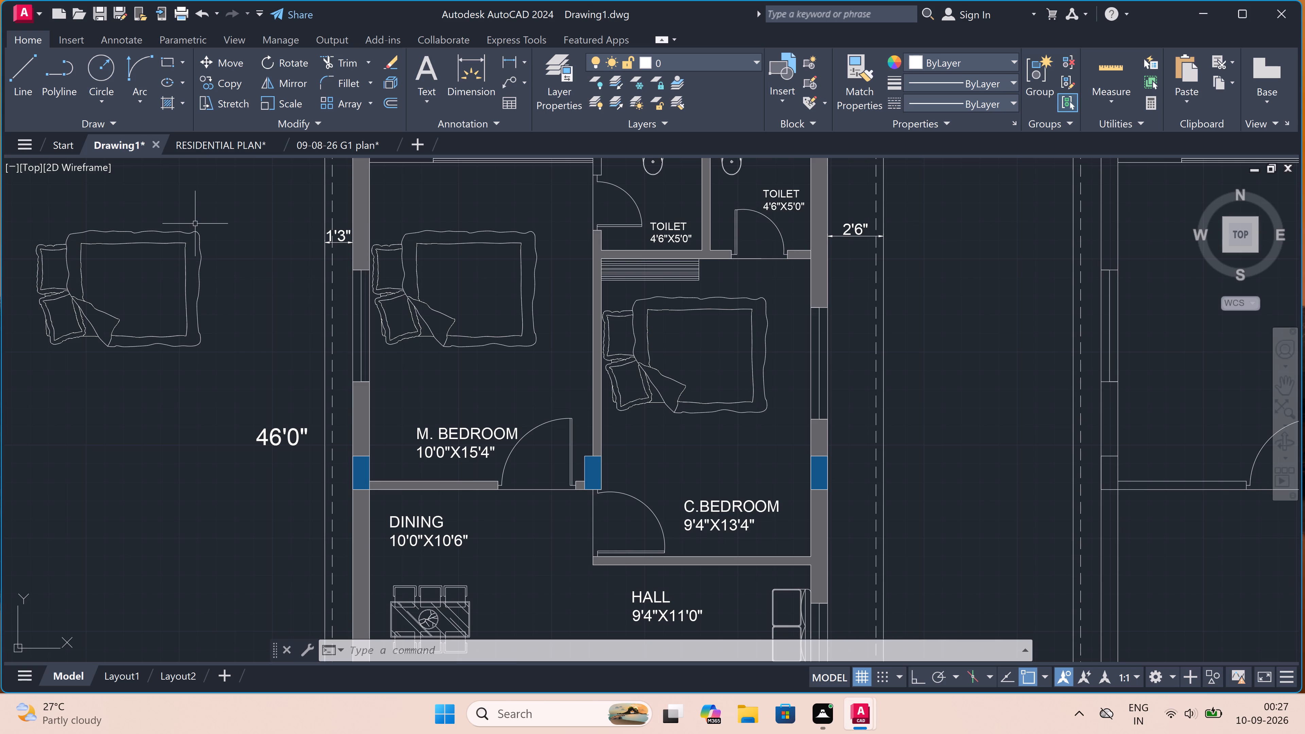
drag(221, 206, 201, 225)
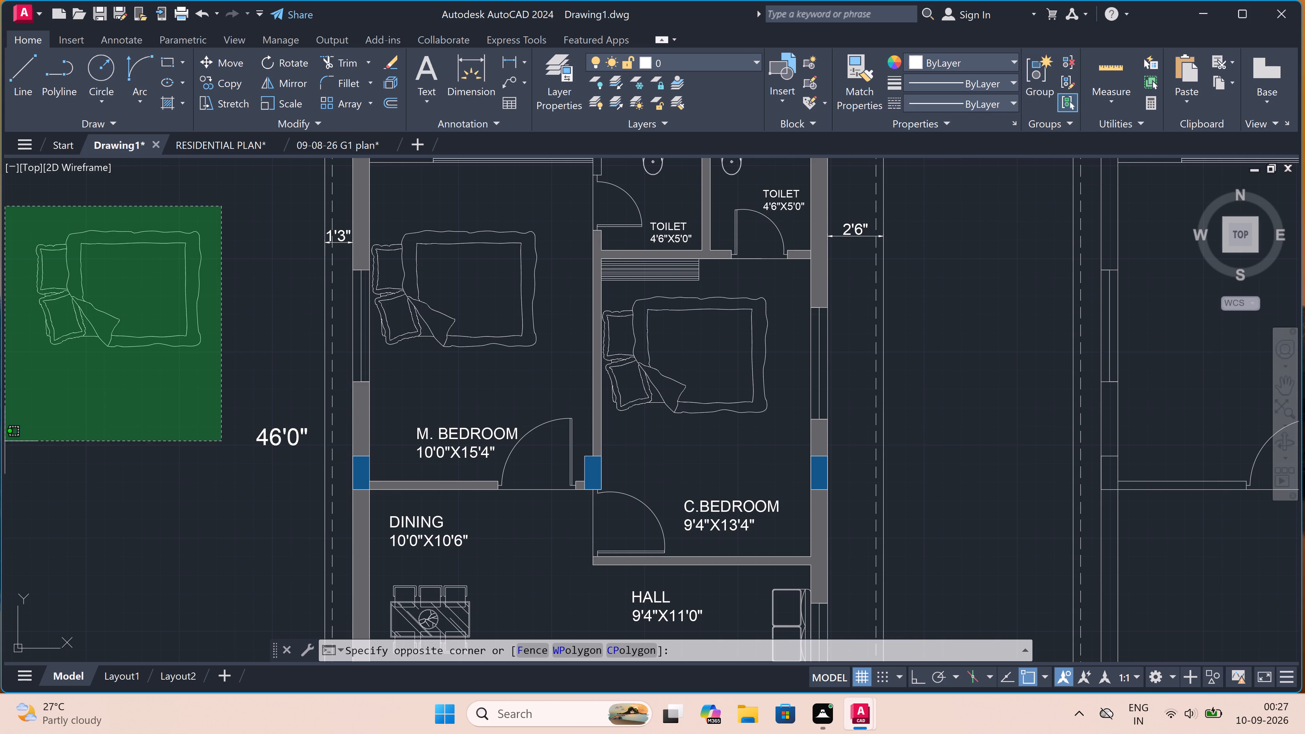
click(33, 417)
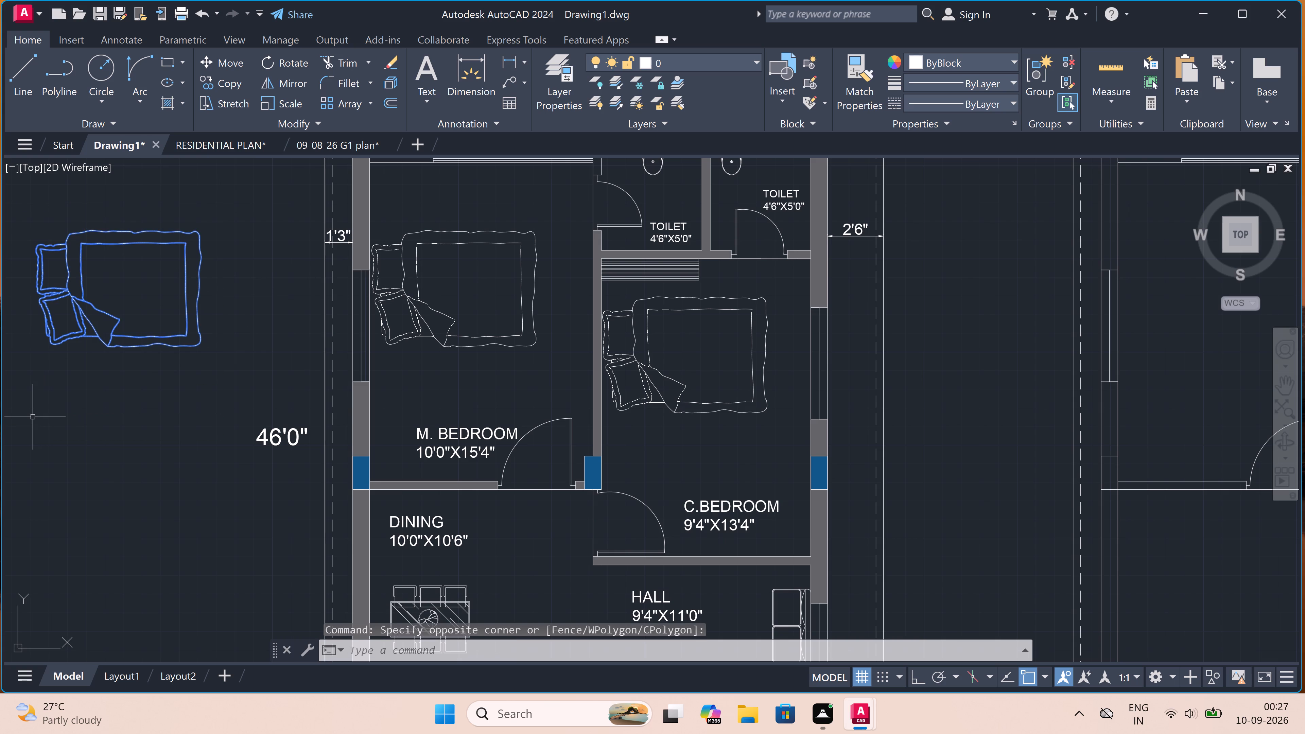
key(Delete)
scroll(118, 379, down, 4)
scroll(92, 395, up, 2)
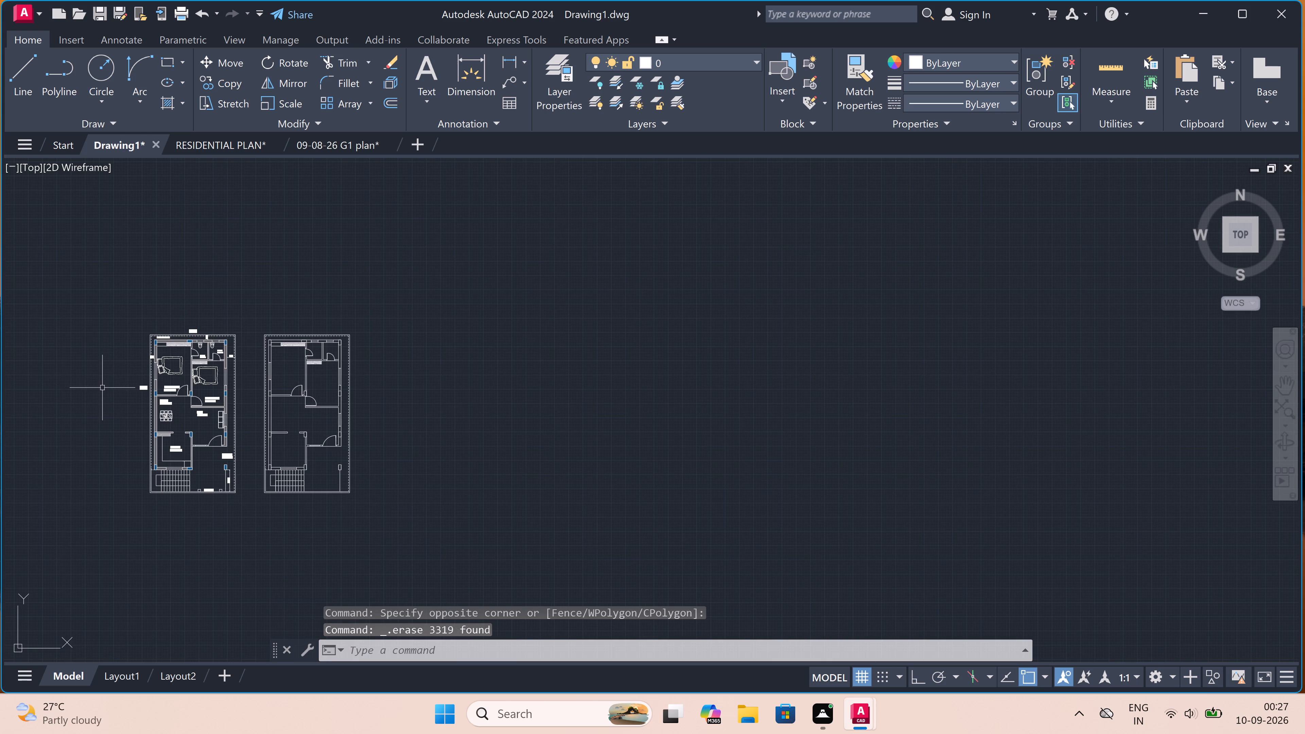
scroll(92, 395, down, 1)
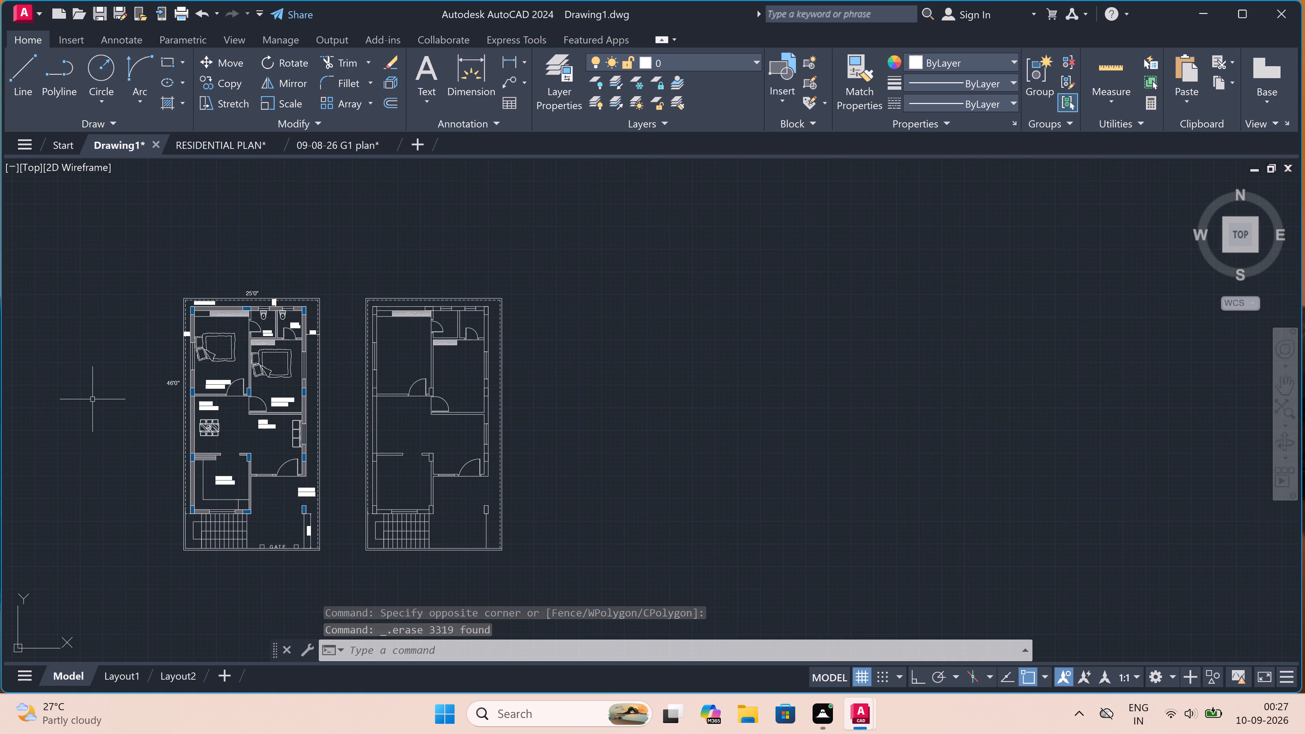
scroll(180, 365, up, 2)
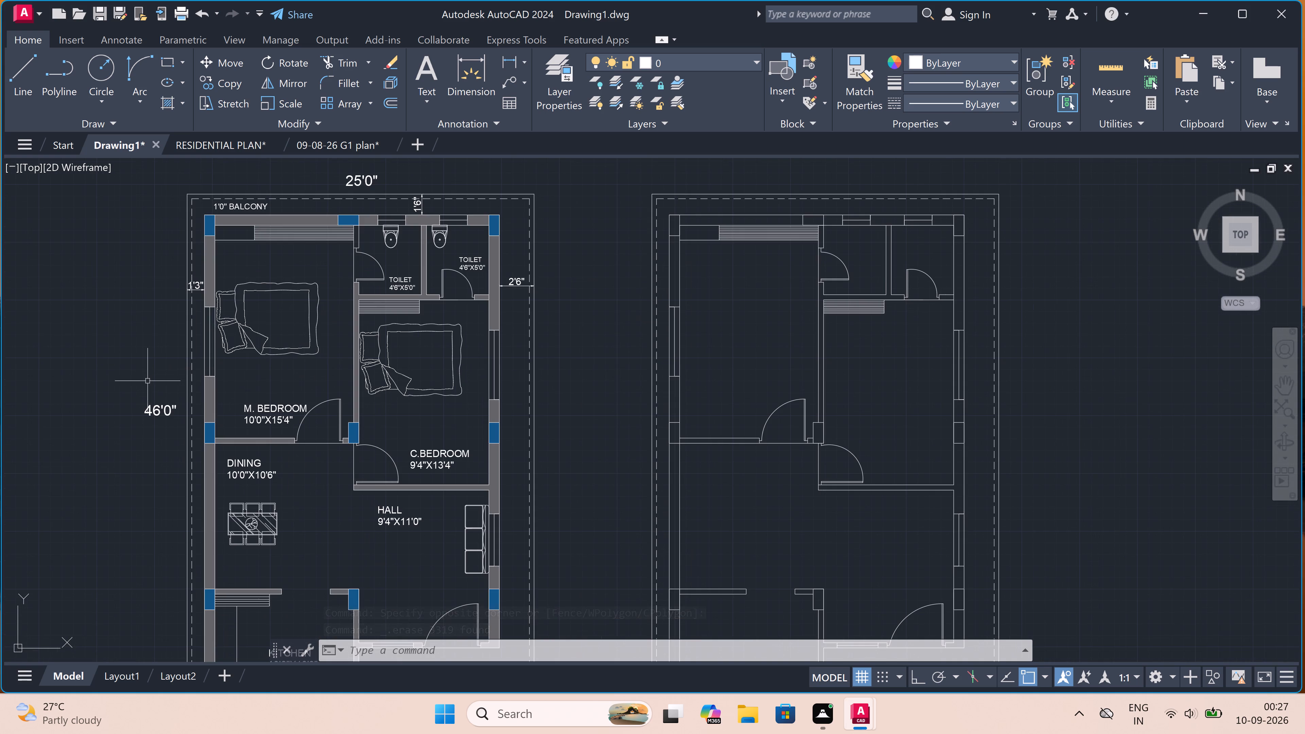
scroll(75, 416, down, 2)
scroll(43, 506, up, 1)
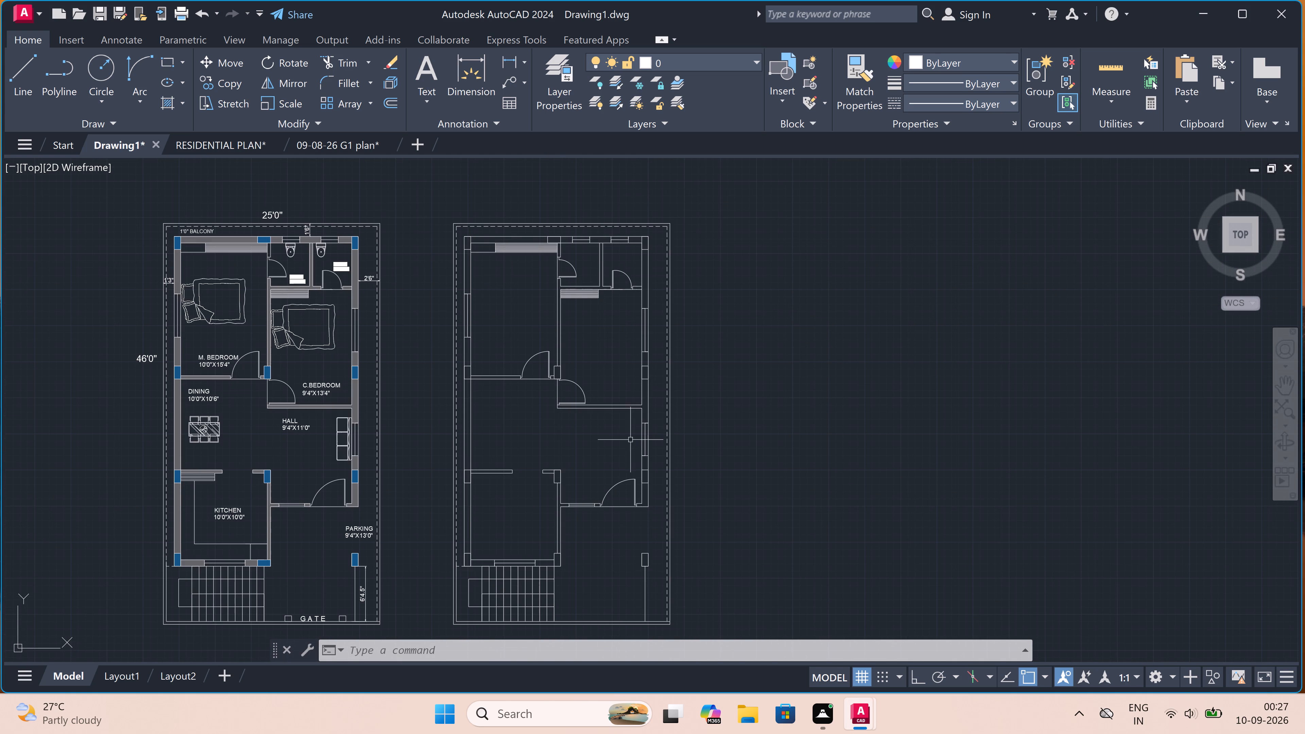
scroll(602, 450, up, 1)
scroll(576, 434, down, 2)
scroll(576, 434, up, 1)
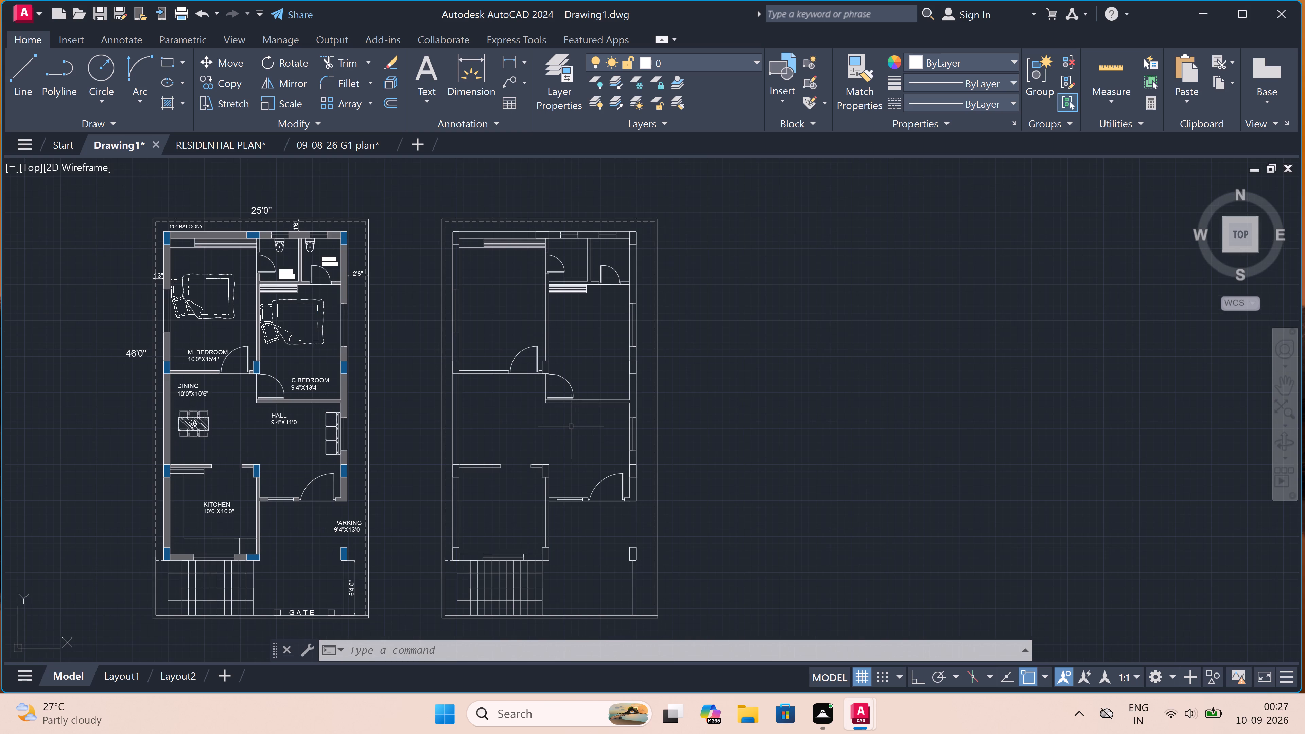
With Ortho on, draw a section line from between the plans: about 5'-11" south, 31'-11" east across the right plan, 5'-2" north.
key(l)
key(space)
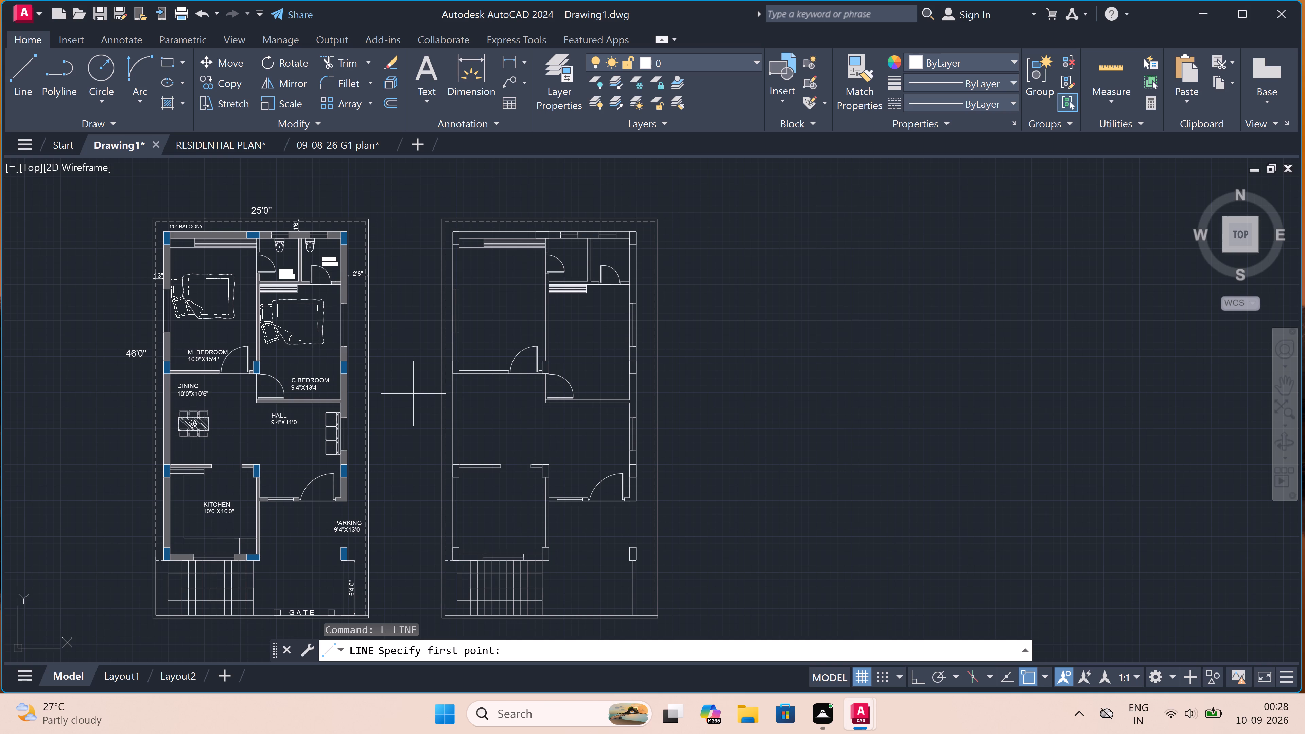
click(412, 383)
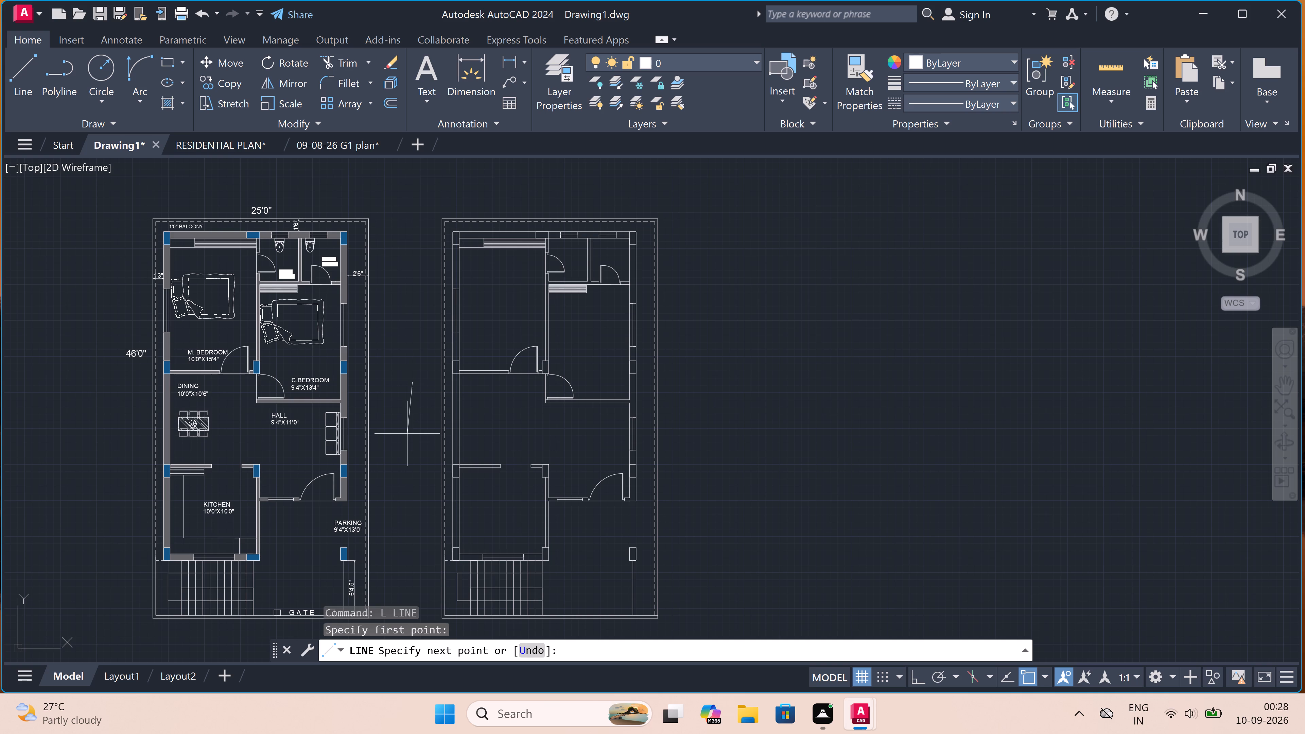
key(F8)
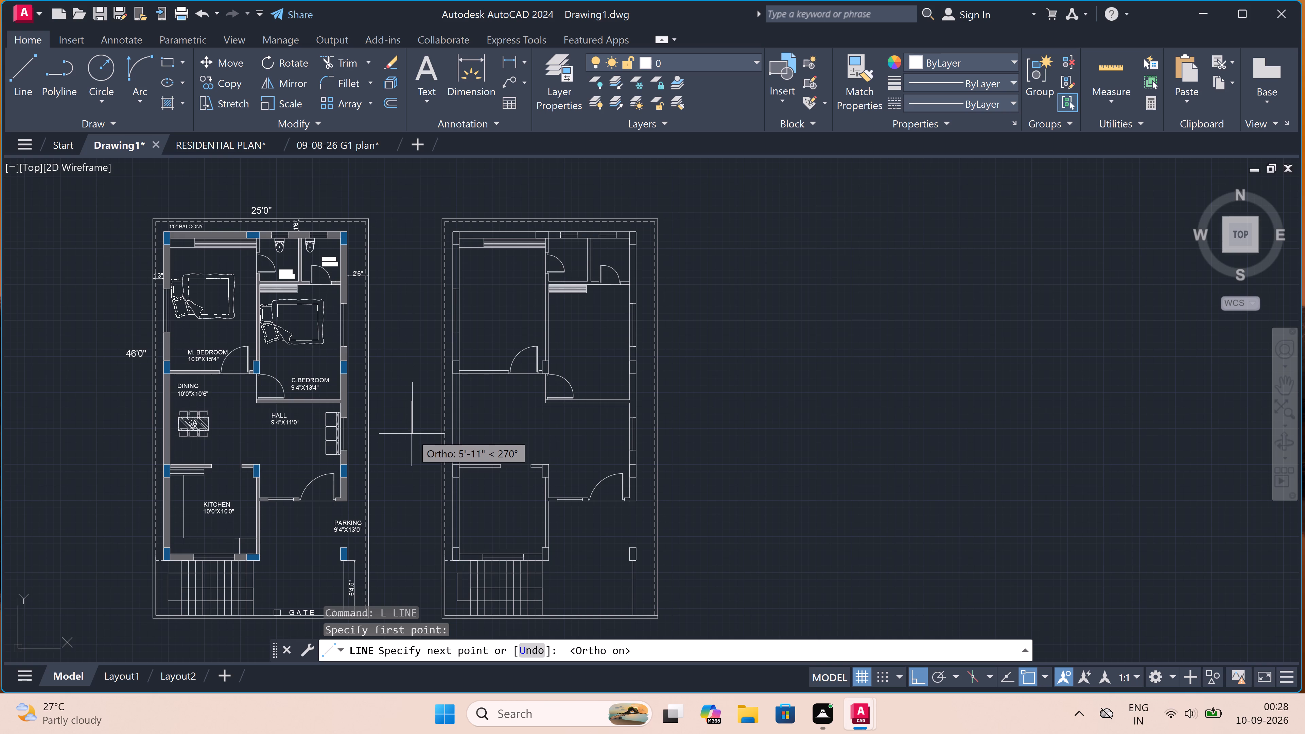
click(412, 434)
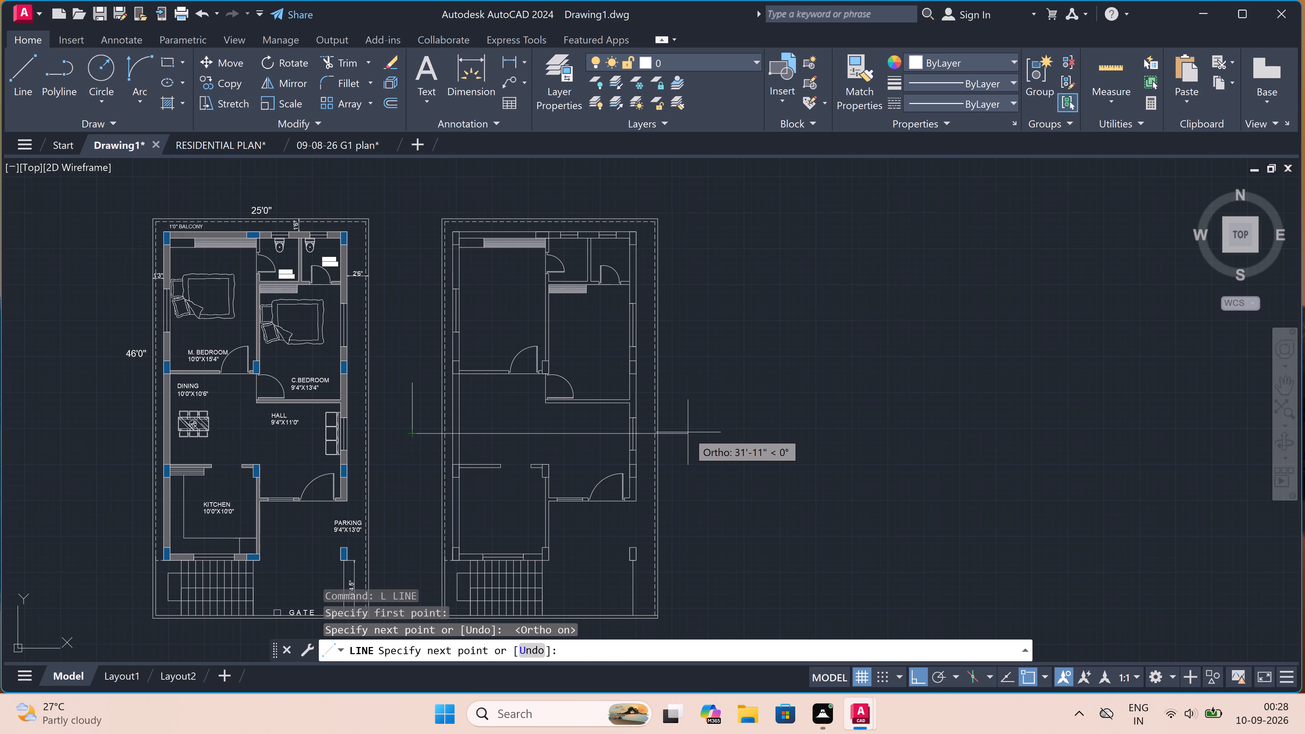
click(688, 432)
scroll(688, 392, up, 2)
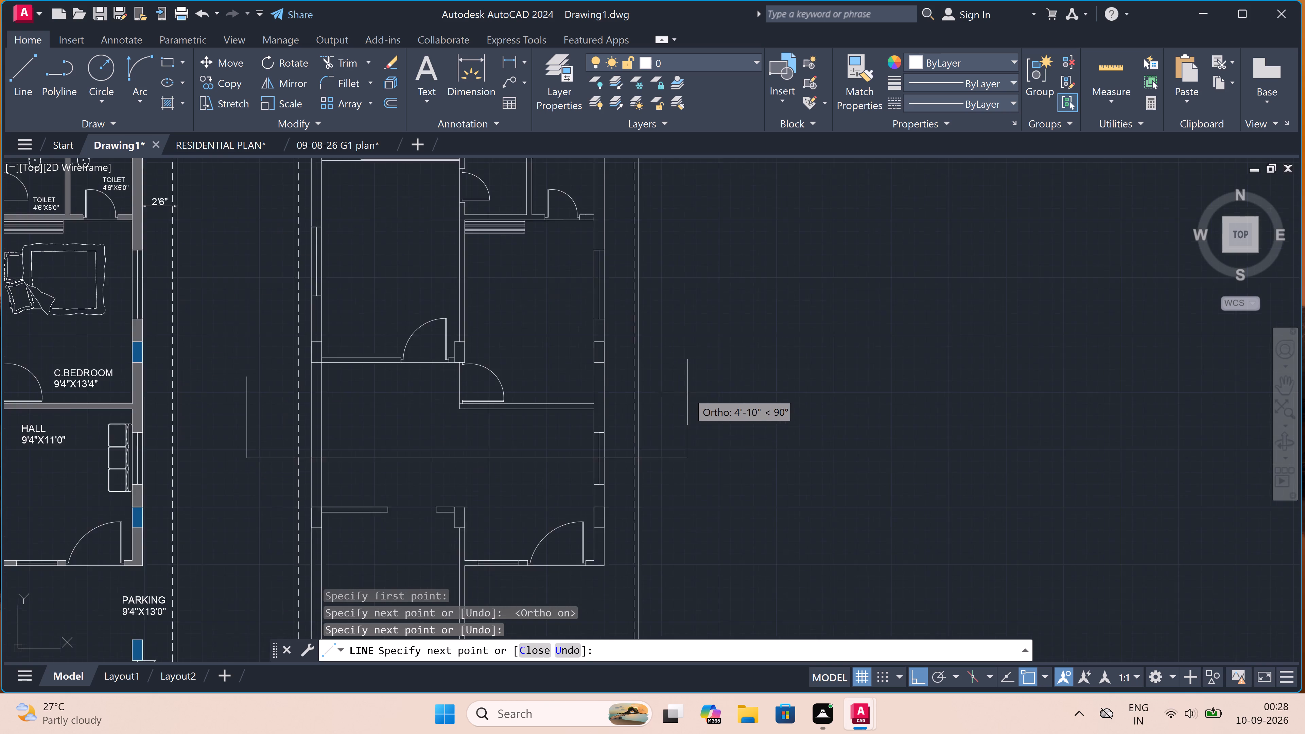
scroll(686, 392, down, 1)
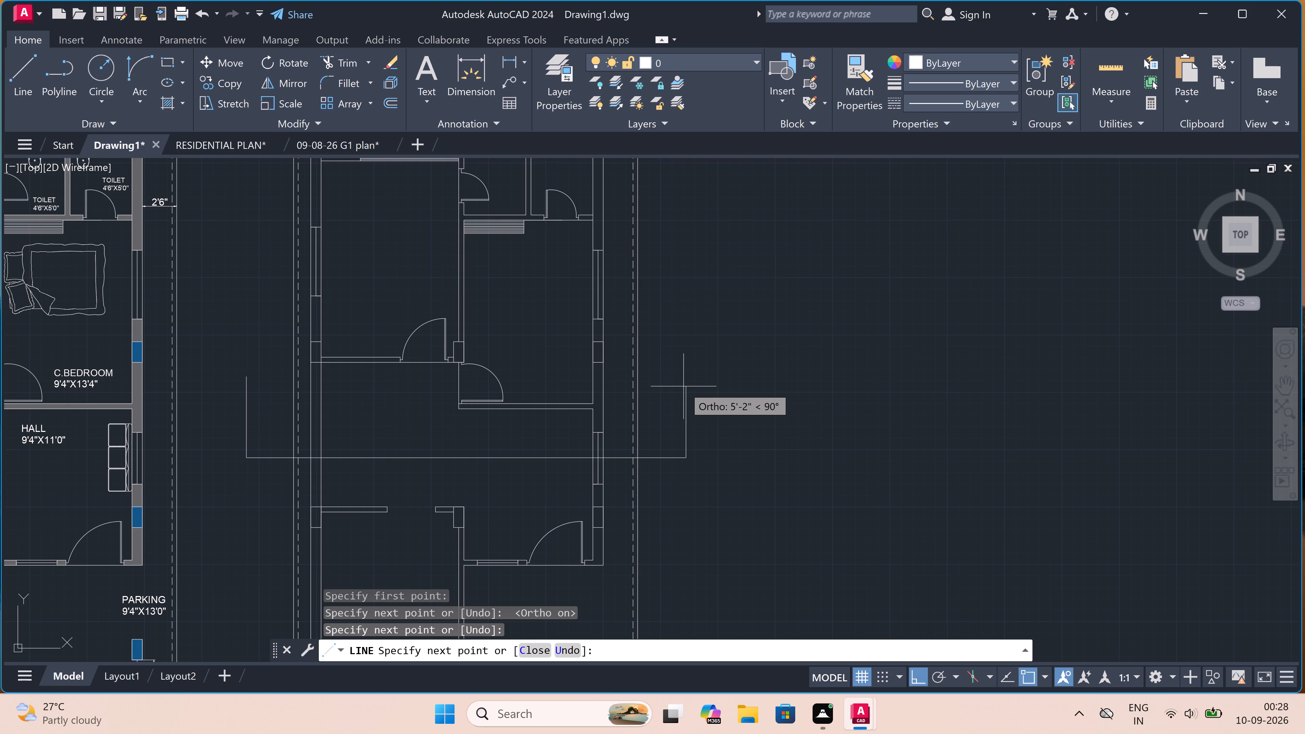
click(683, 386)
With Ortho off, draw a narrow triangular arrowhead pointing north at the top of the section line's east leg.
scroll(684, 384, up, 2)
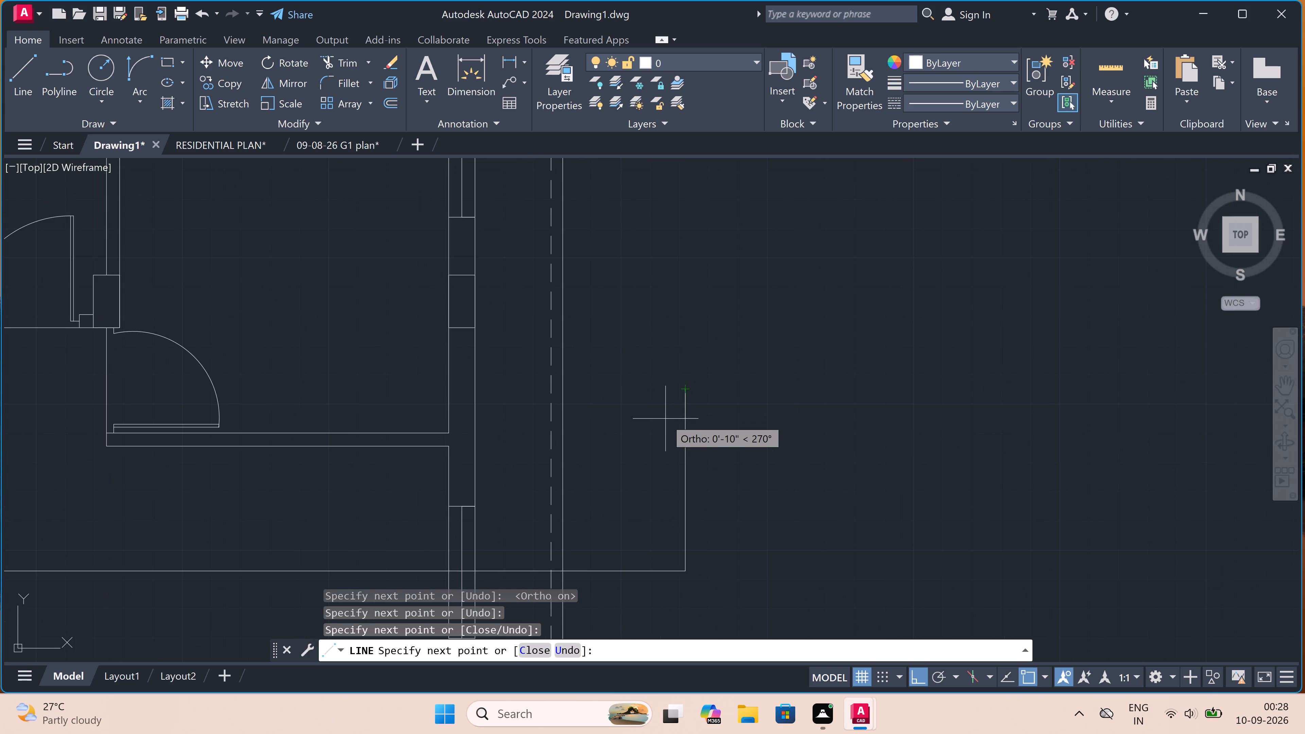
key(F8)
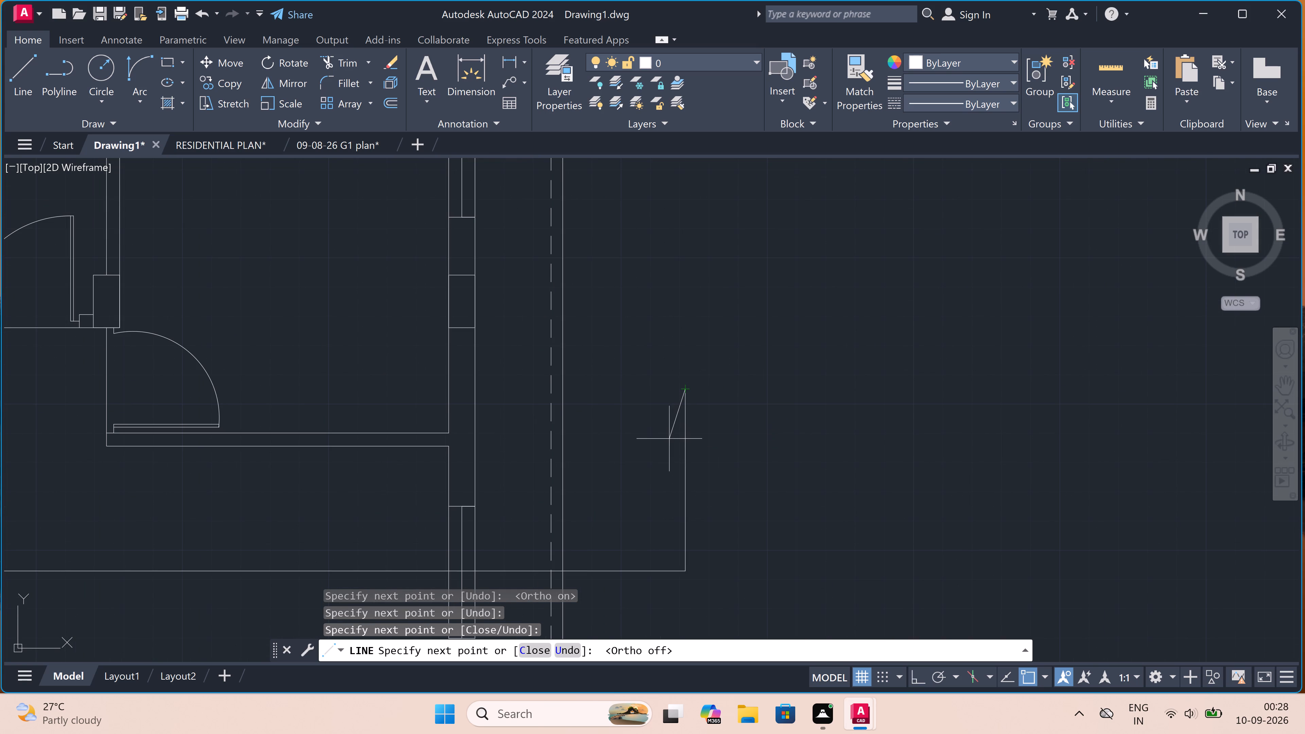
click(669, 439)
click(700, 437)
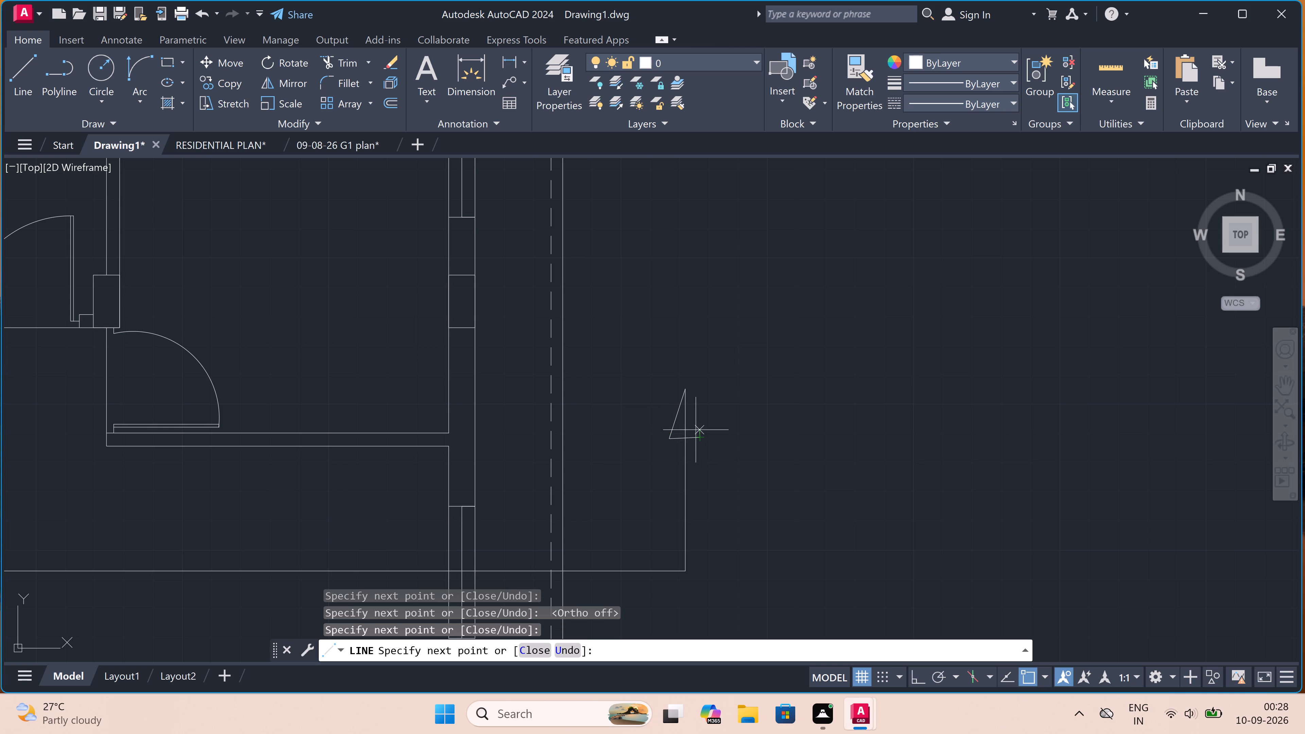
click(685, 392)
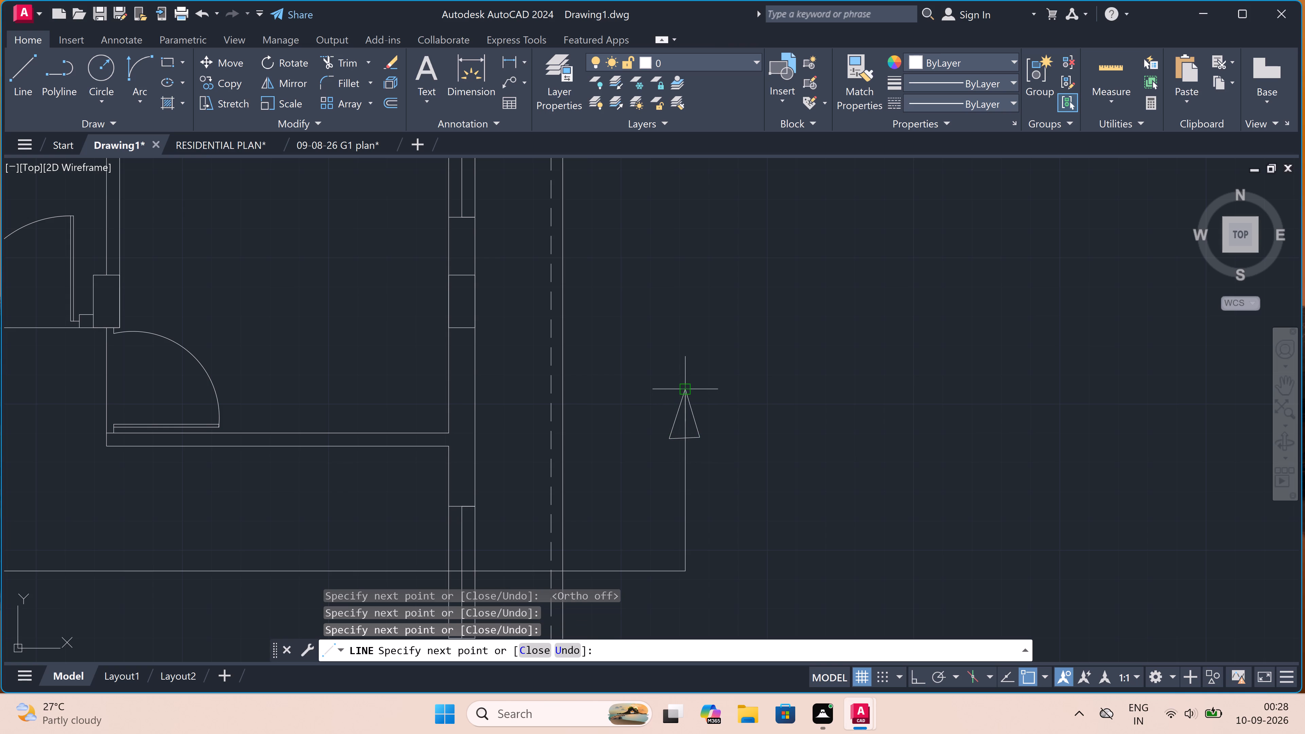
key(Escape)
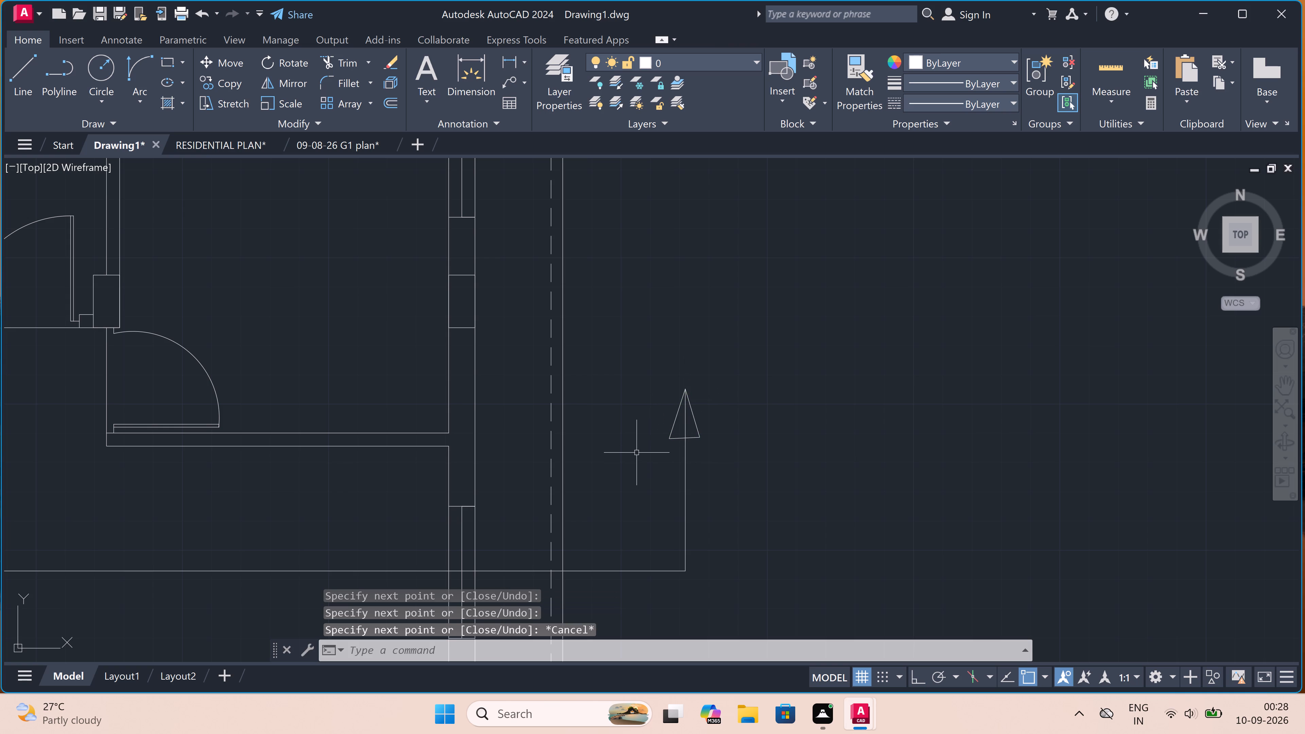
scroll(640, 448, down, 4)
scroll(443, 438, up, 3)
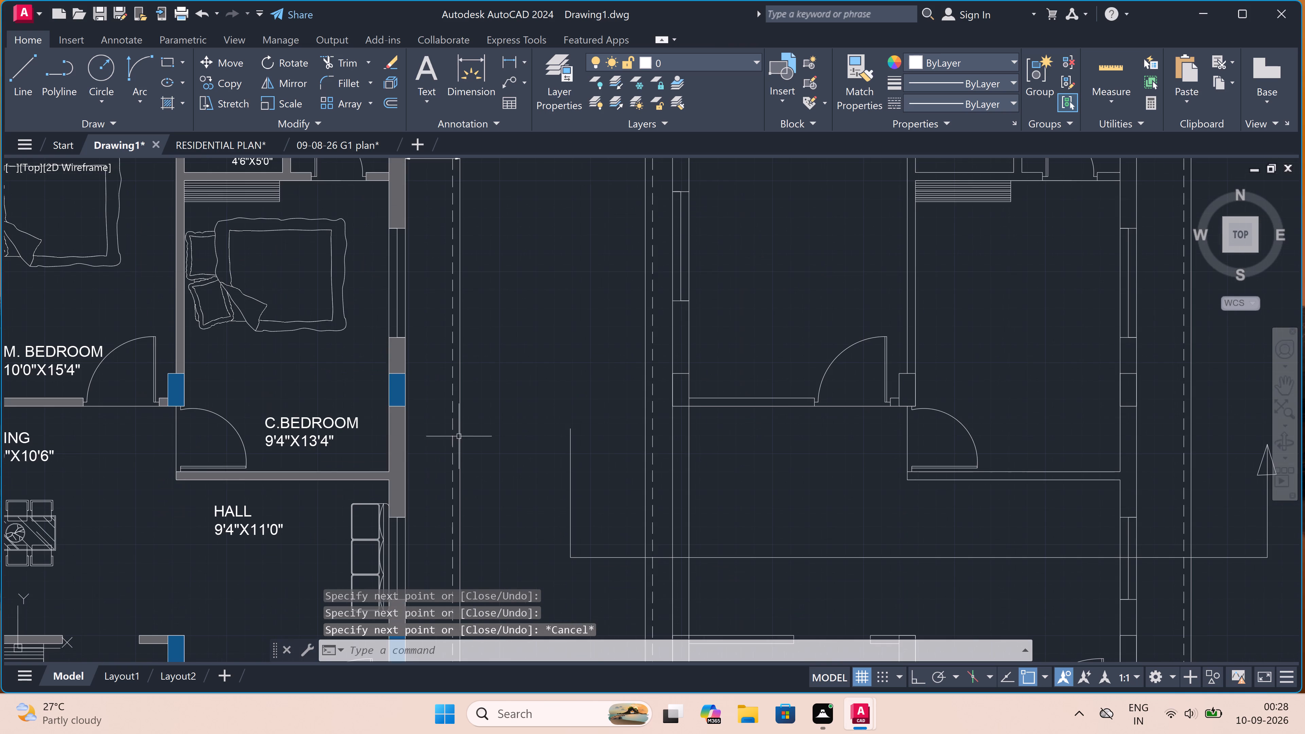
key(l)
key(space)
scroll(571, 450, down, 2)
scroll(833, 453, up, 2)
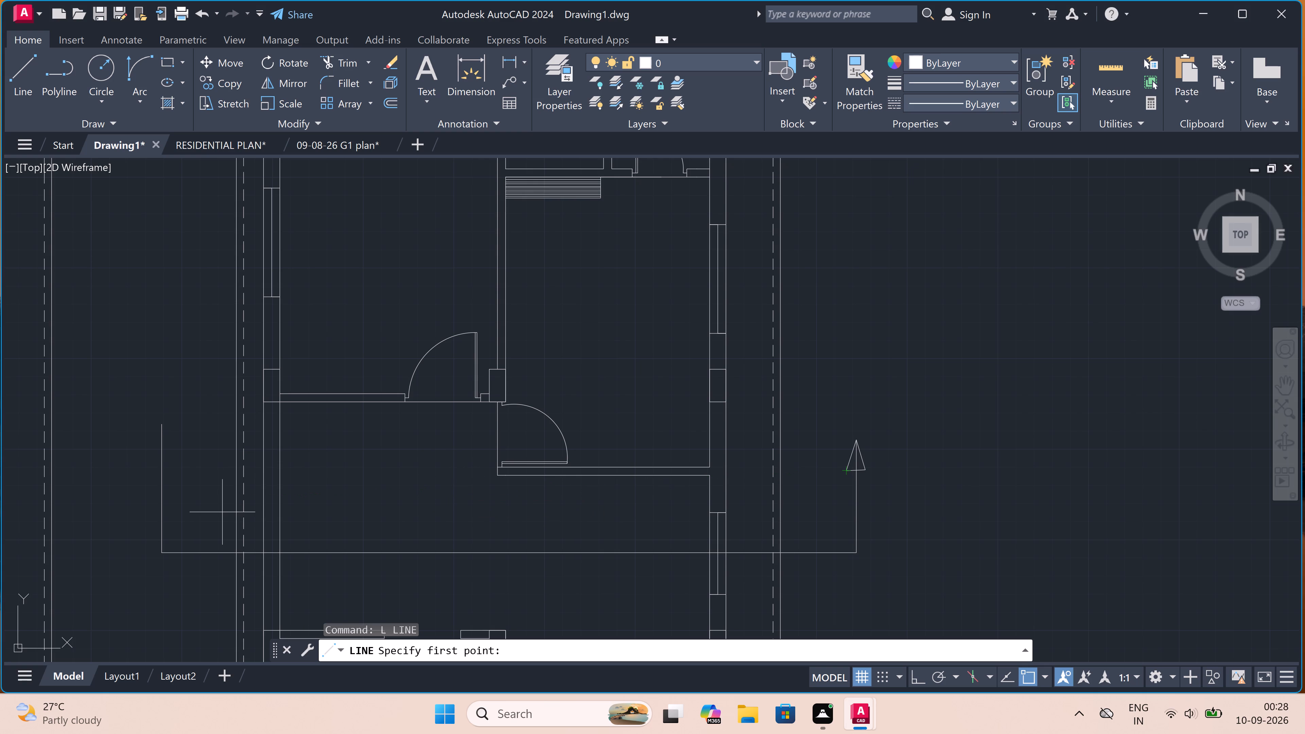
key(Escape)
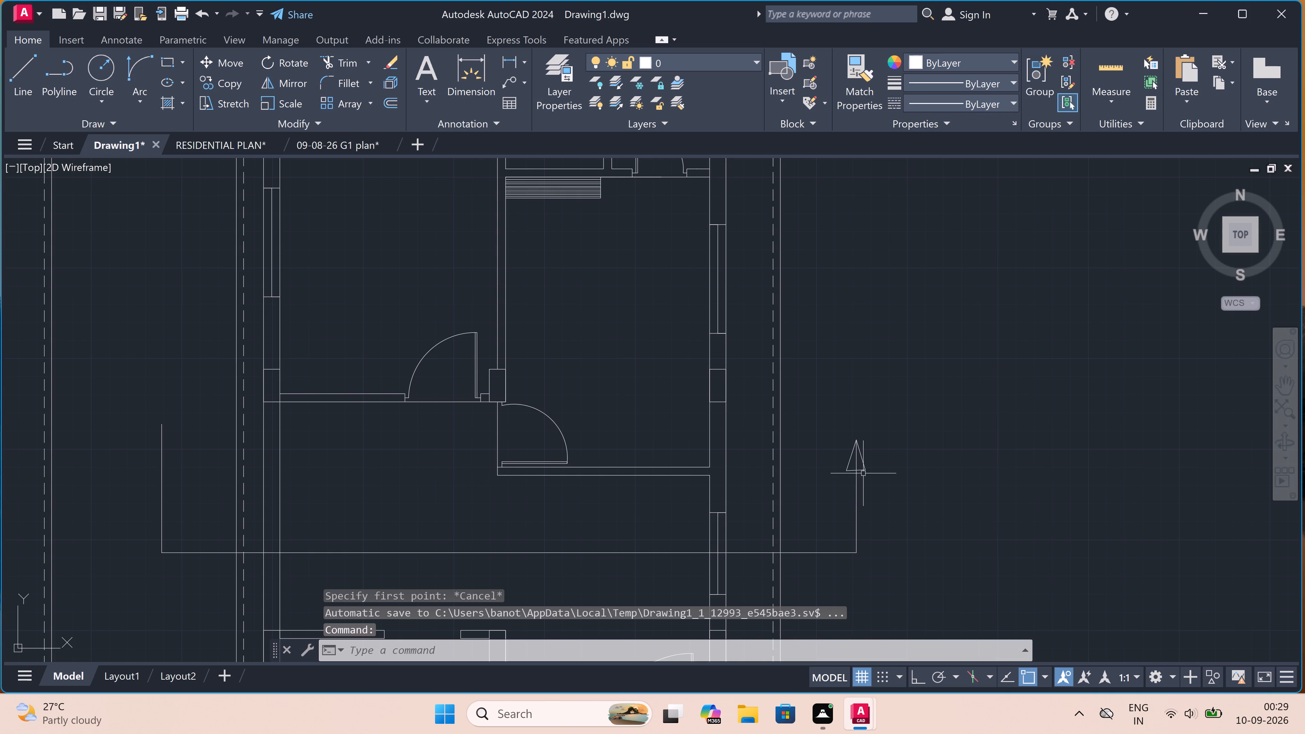
Trim away the part of the section line's vertical leg that runs inside the triangular arrowhead.
scroll(875, 444, up, 2)
text(TR)
key(space)
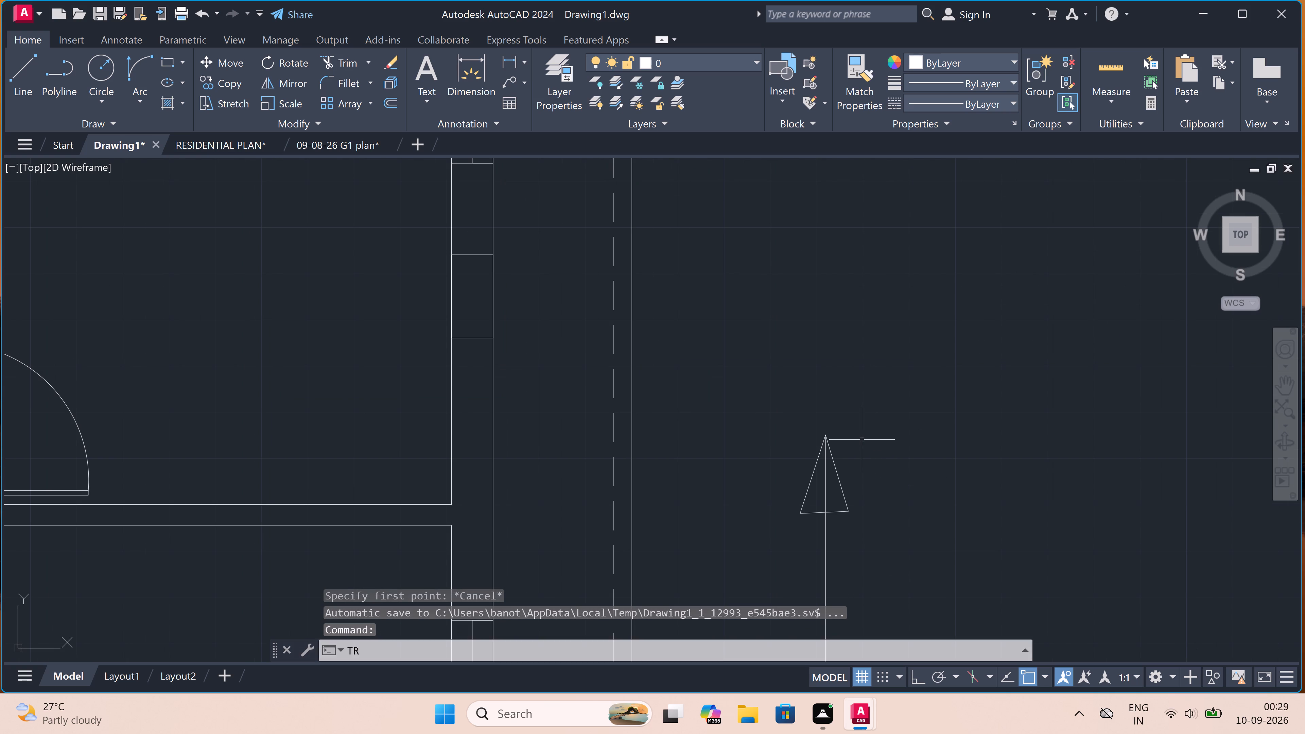
drag(835, 490, 828, 492)
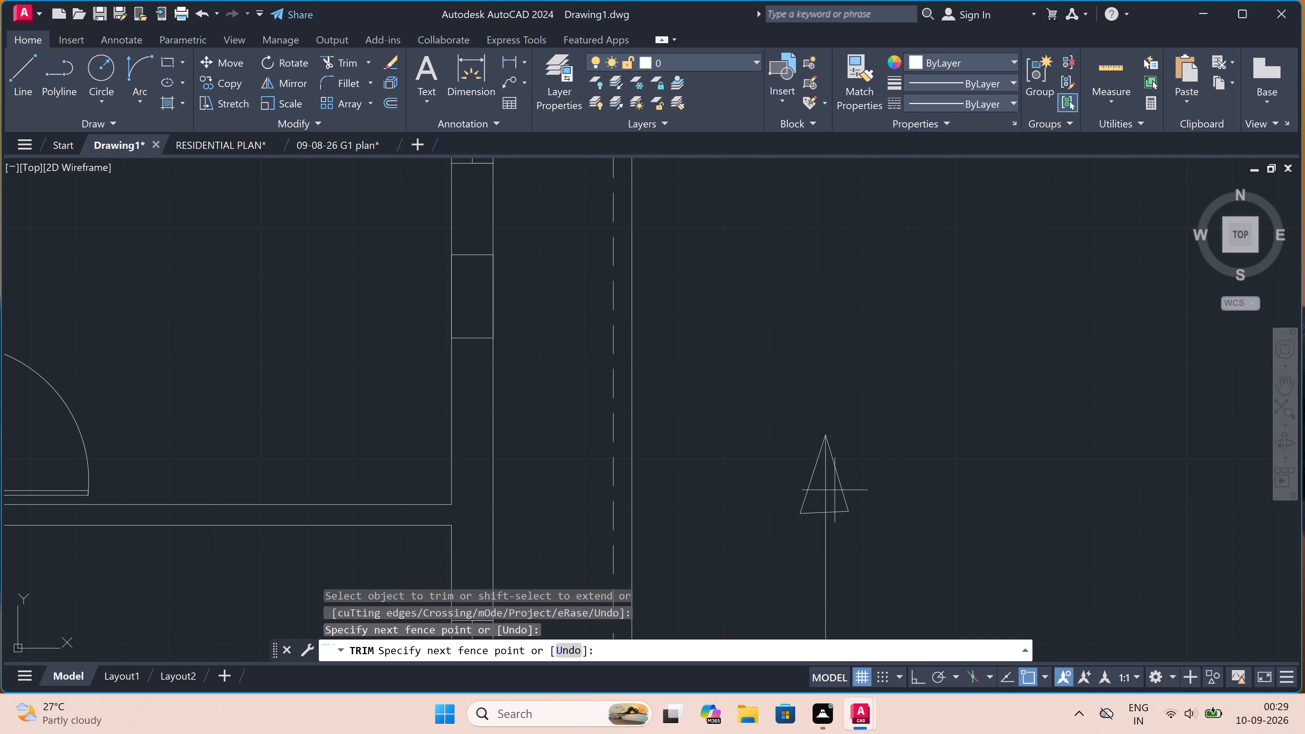
click(821, 493)
key(Escape)
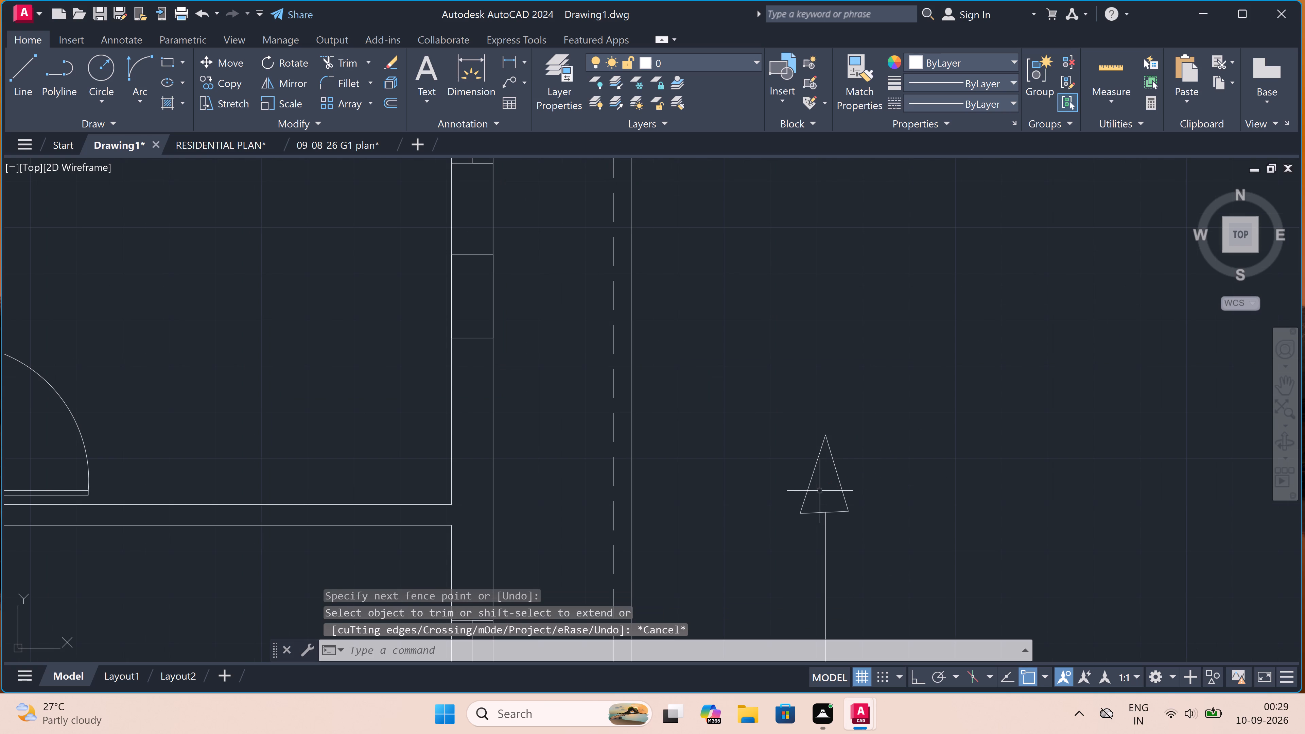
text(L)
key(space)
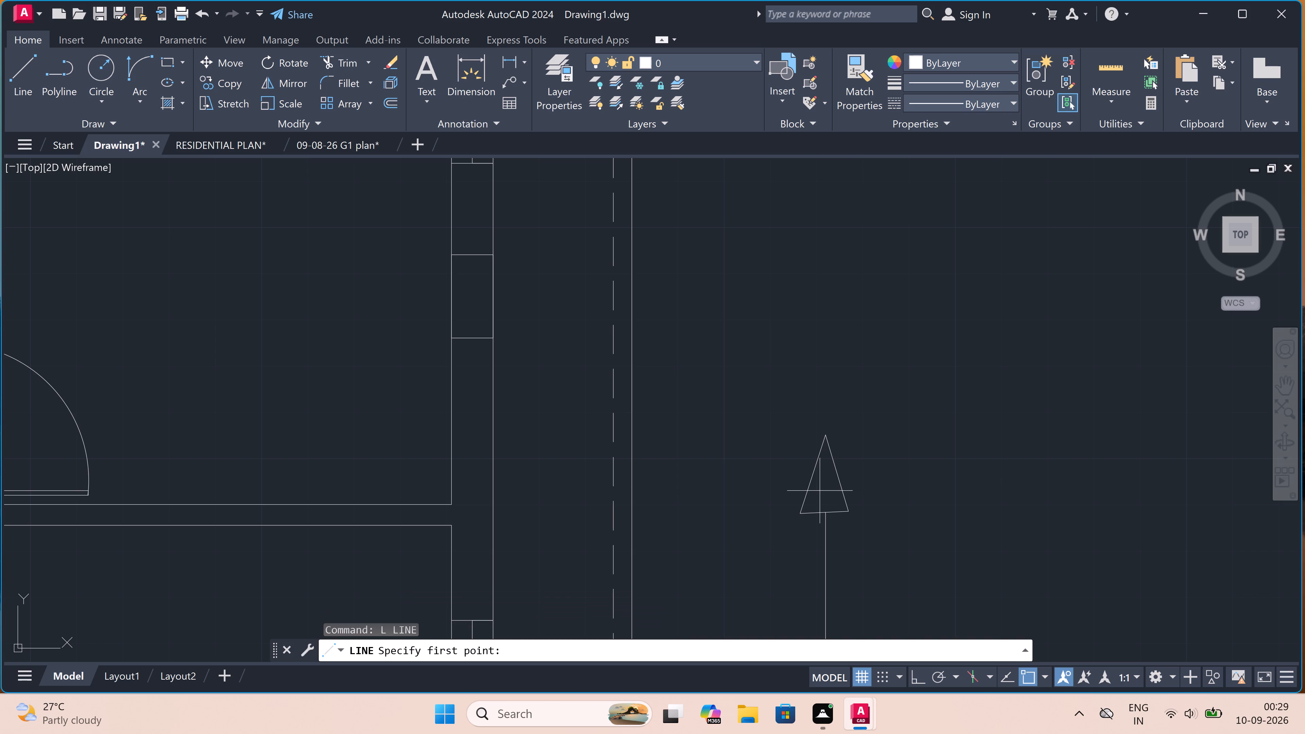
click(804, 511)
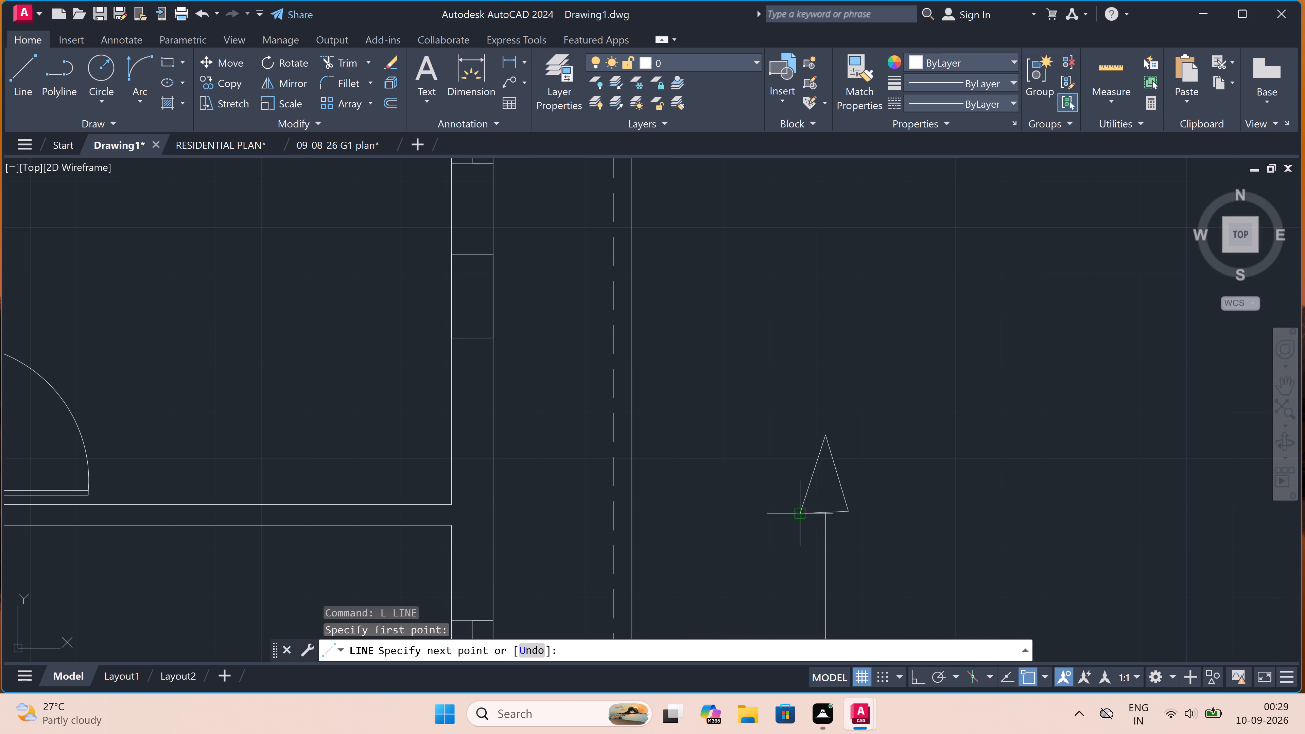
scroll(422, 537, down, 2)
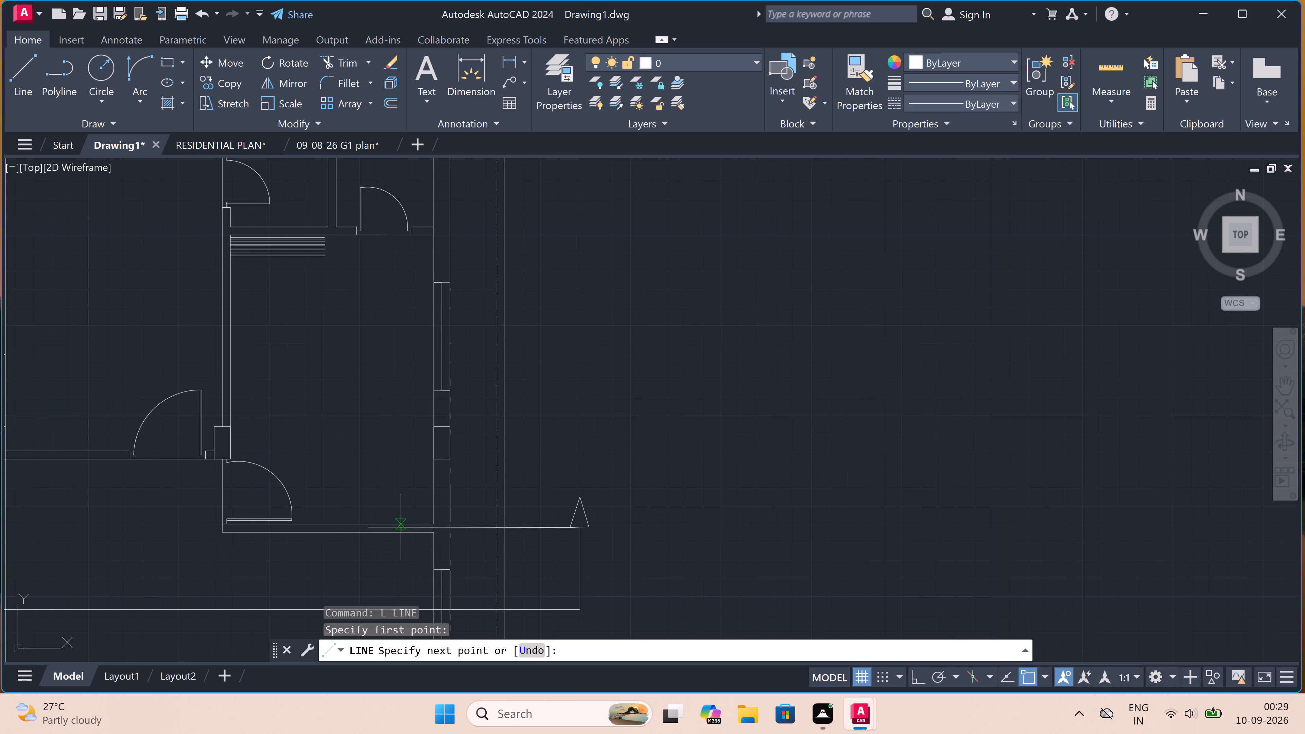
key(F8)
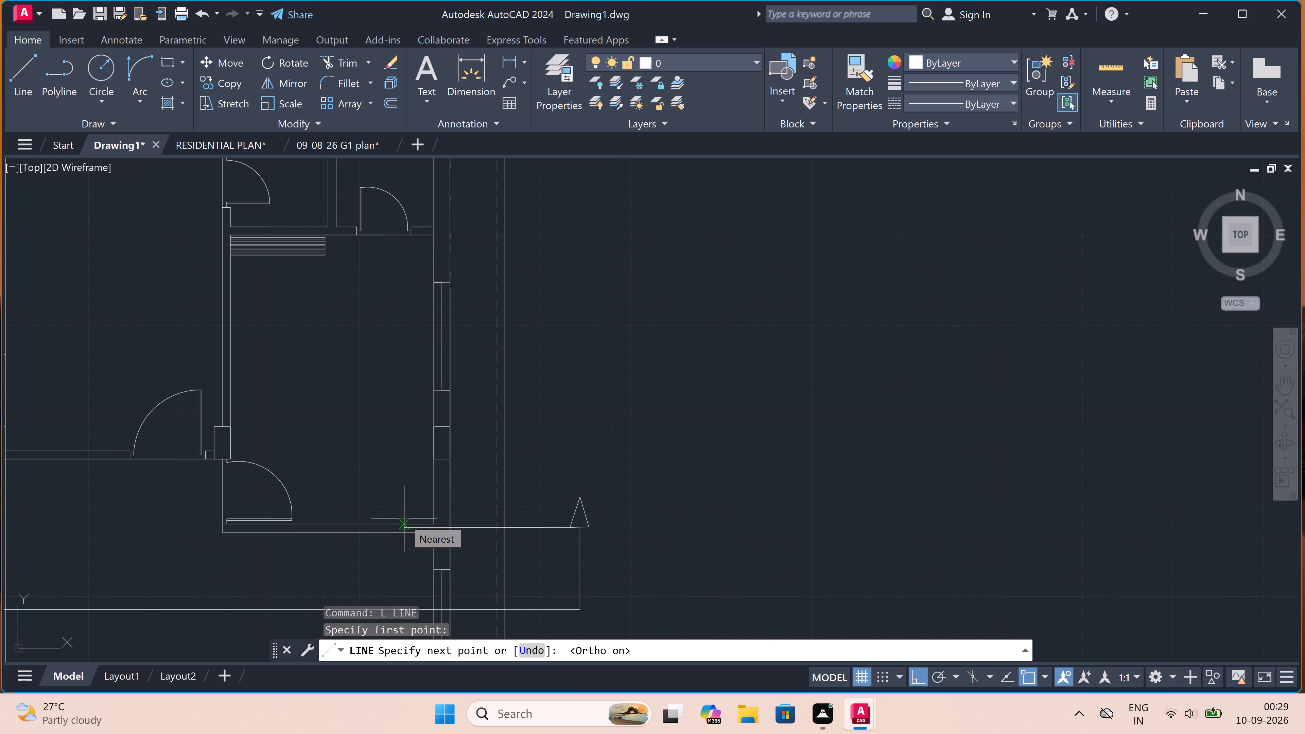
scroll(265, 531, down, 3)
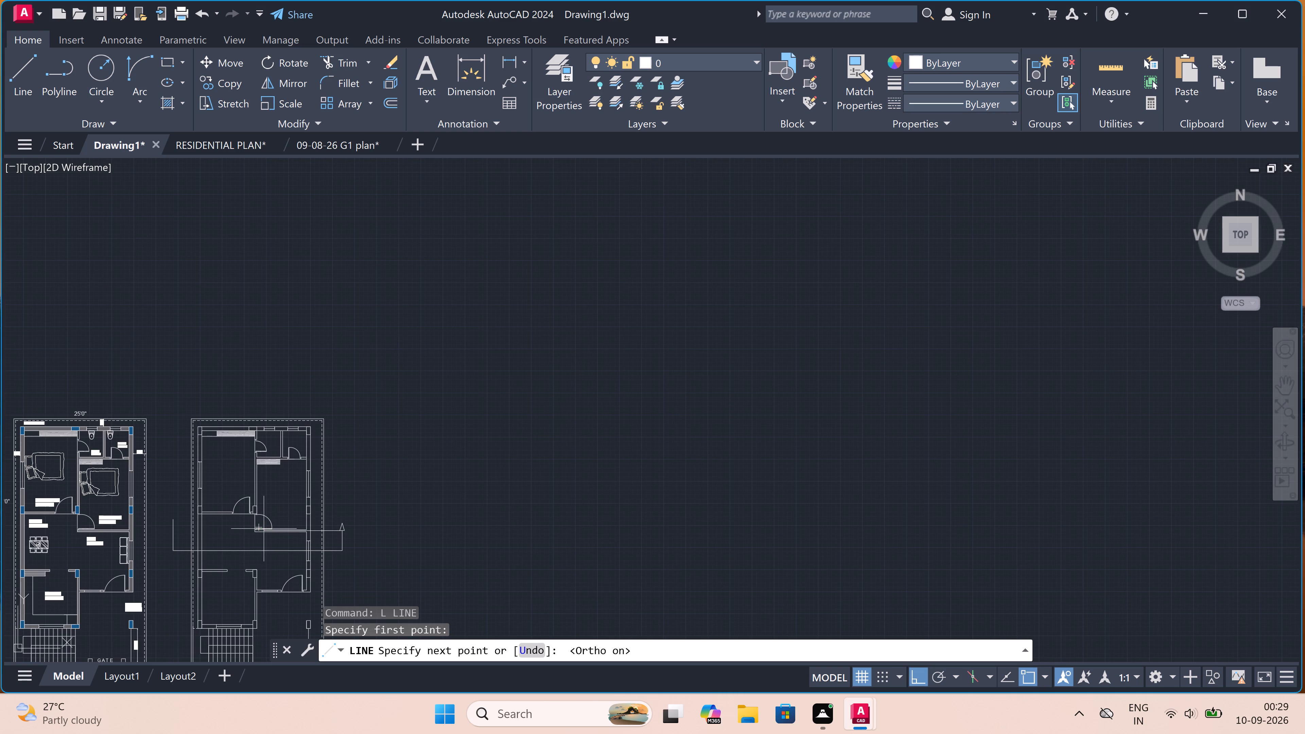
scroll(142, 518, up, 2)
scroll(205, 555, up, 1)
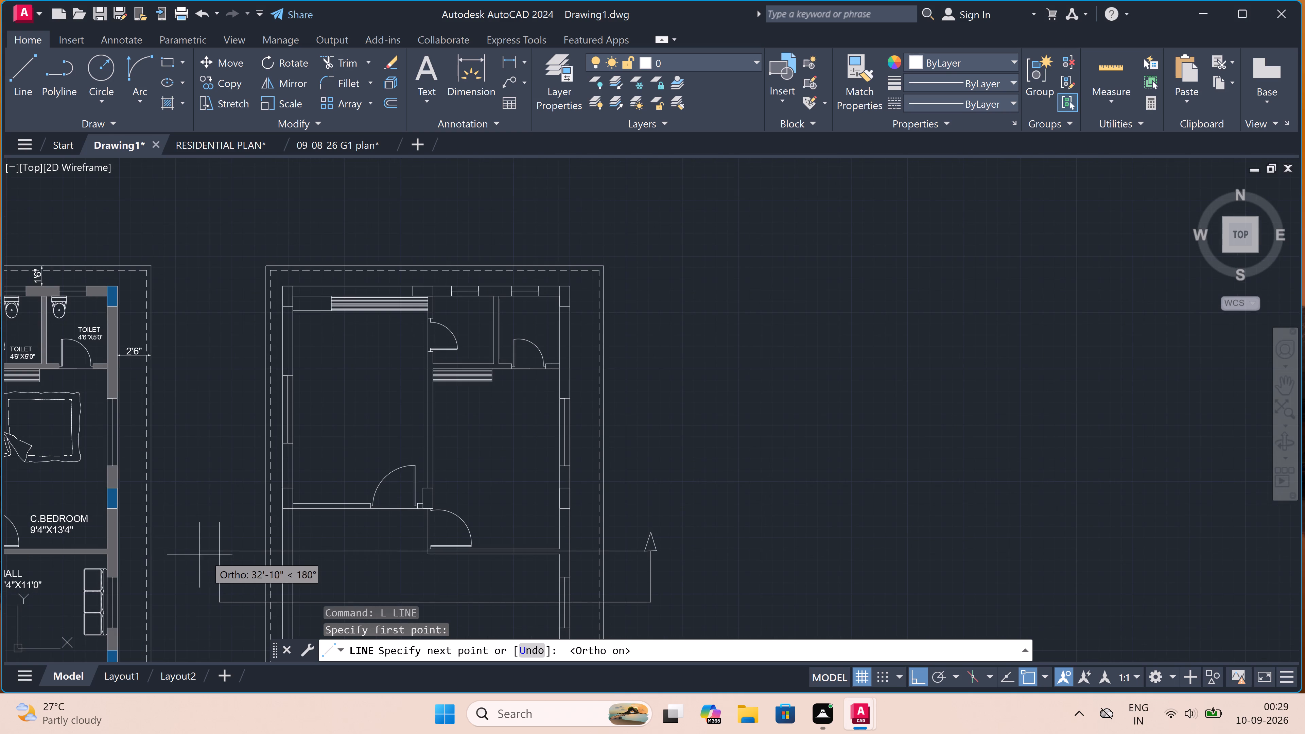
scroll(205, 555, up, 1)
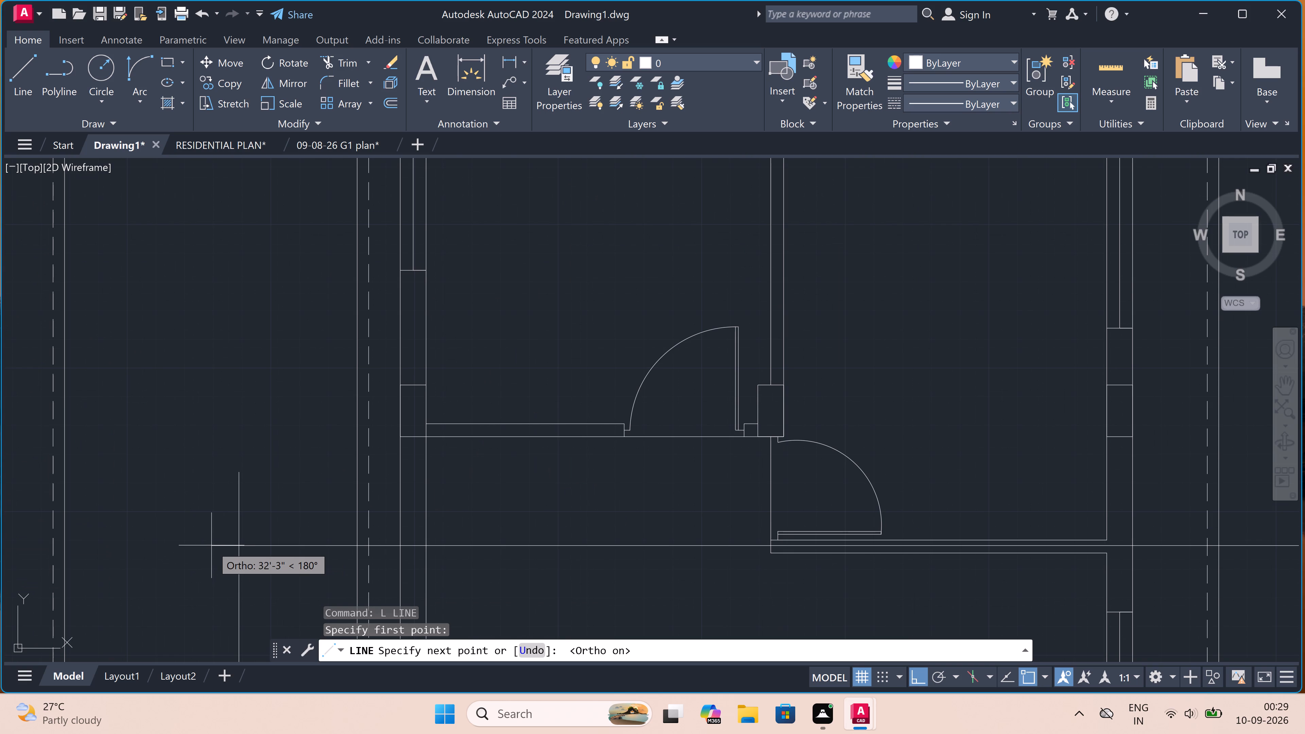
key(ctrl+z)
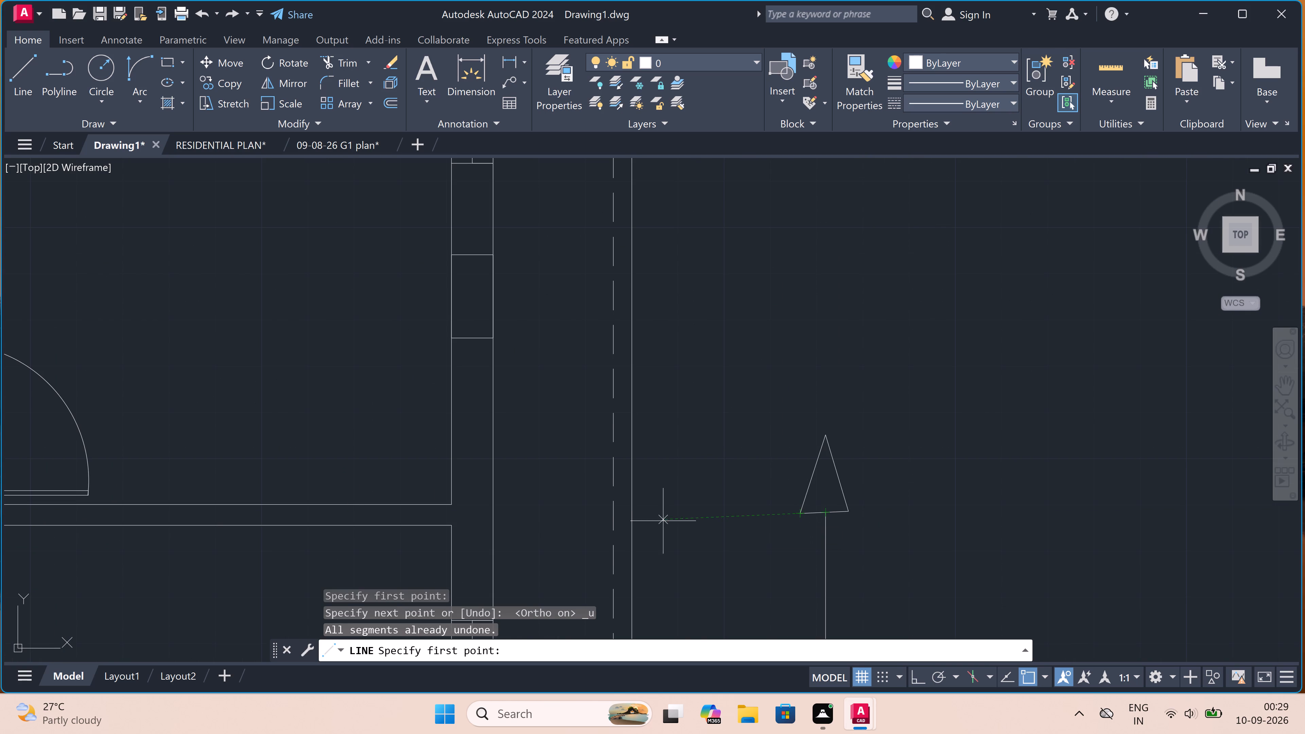
Draw a north-pointing triangular arrowhead near the top of the section line's west leg, with Ortho on for the base and off for the sides.
scroll(619, 515, down, 2)
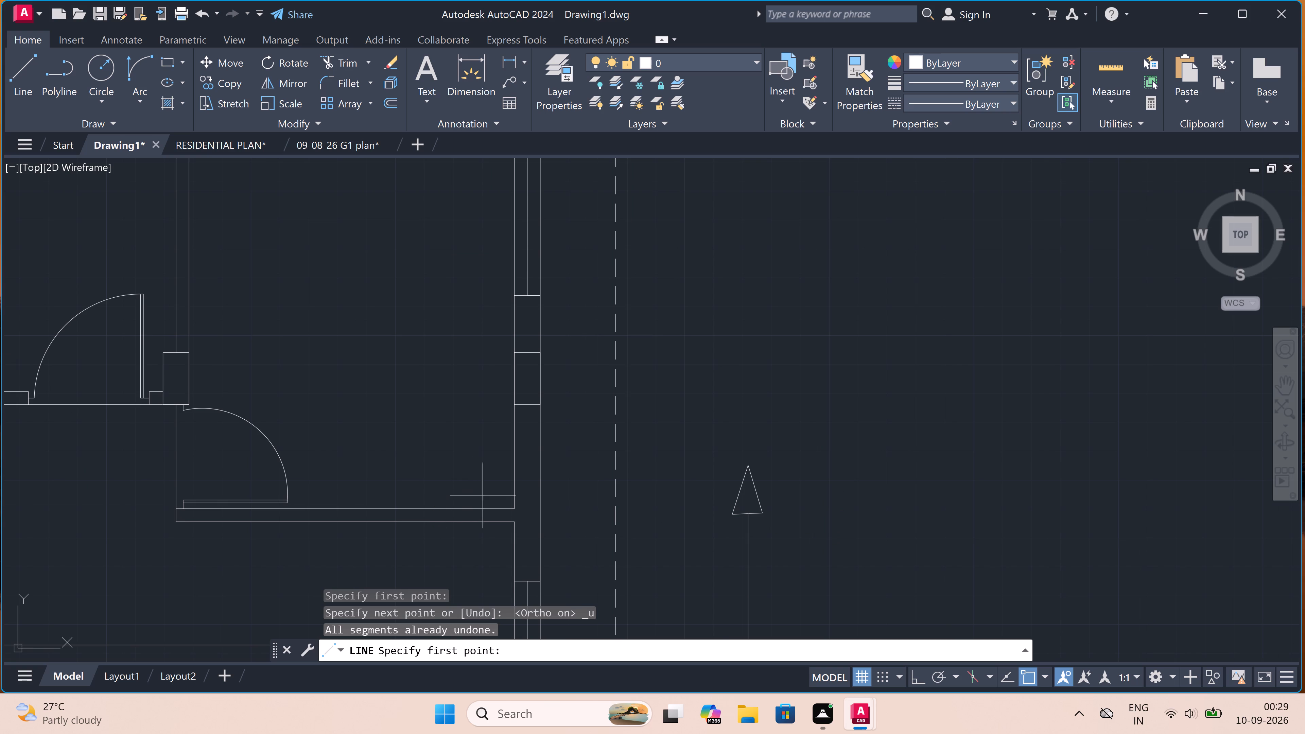
scroll(524, 505, down, 4)
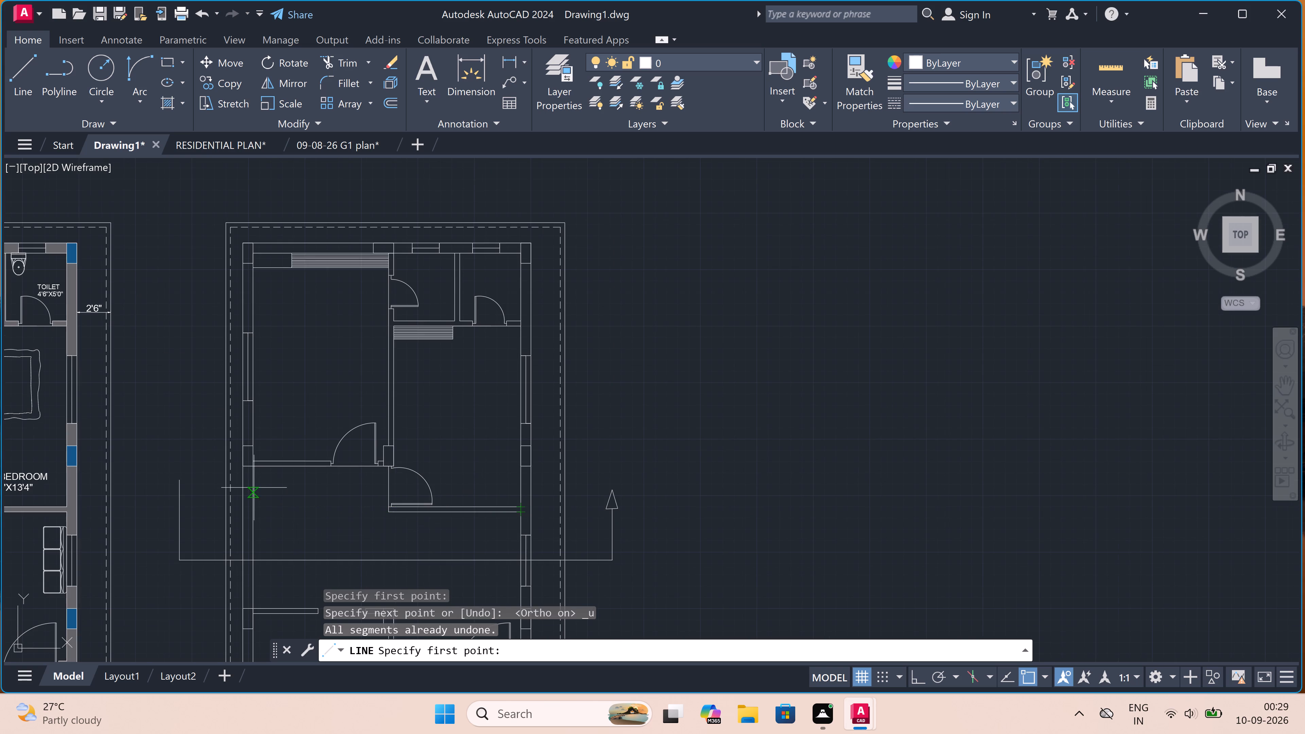
scroll(167, 487, up, 2)
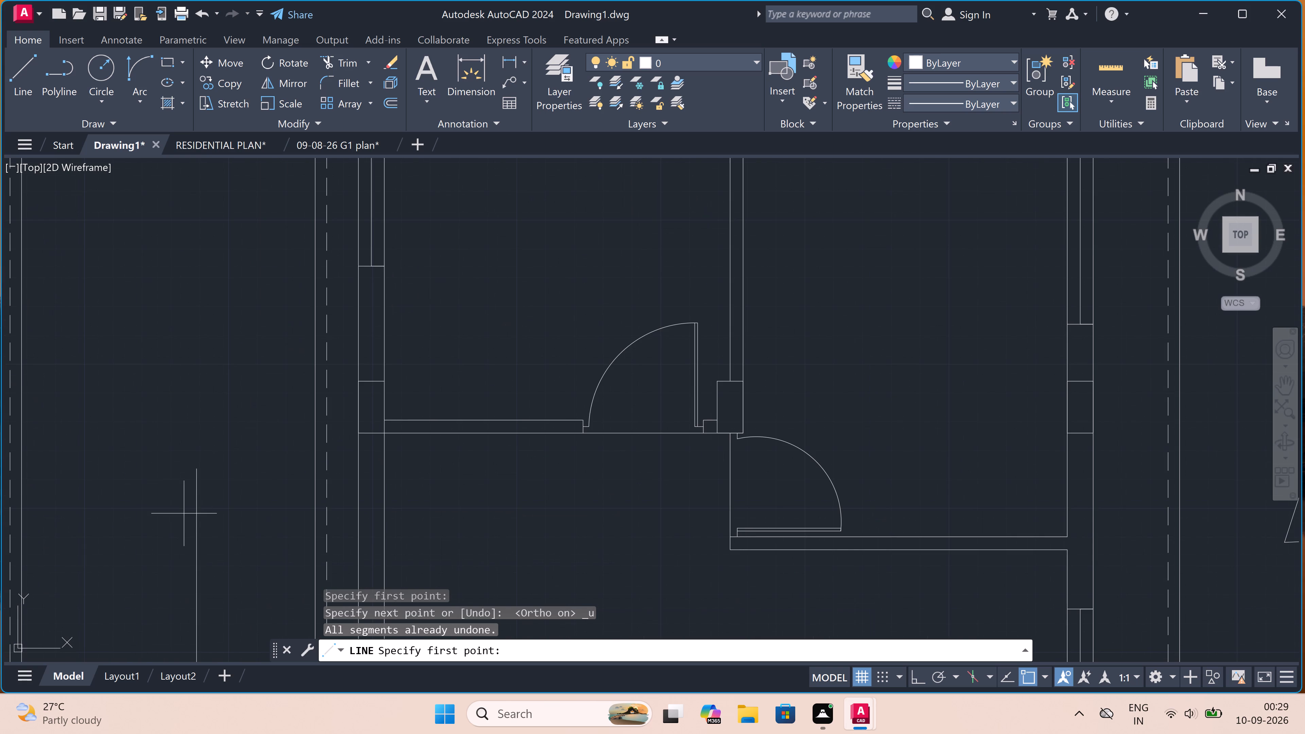
scroll(190, 518, down, 2)
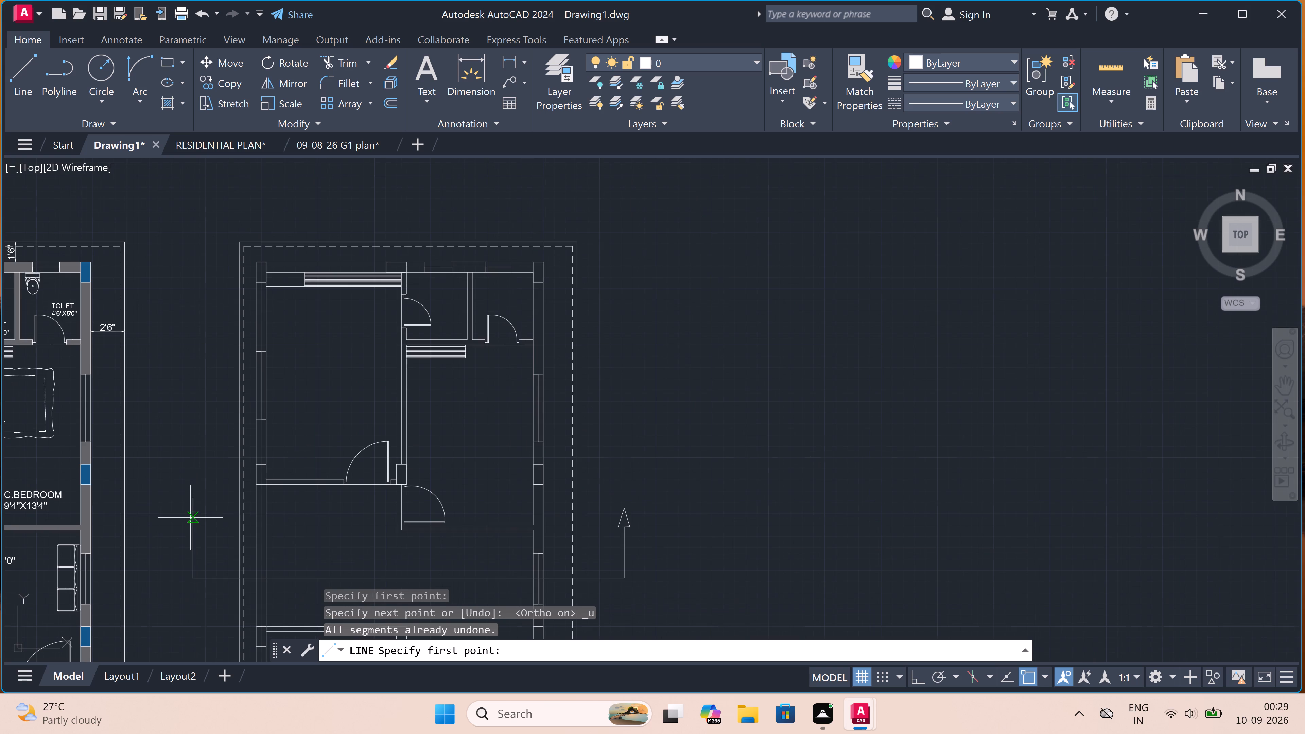
scroll(186, 517, up, 1)
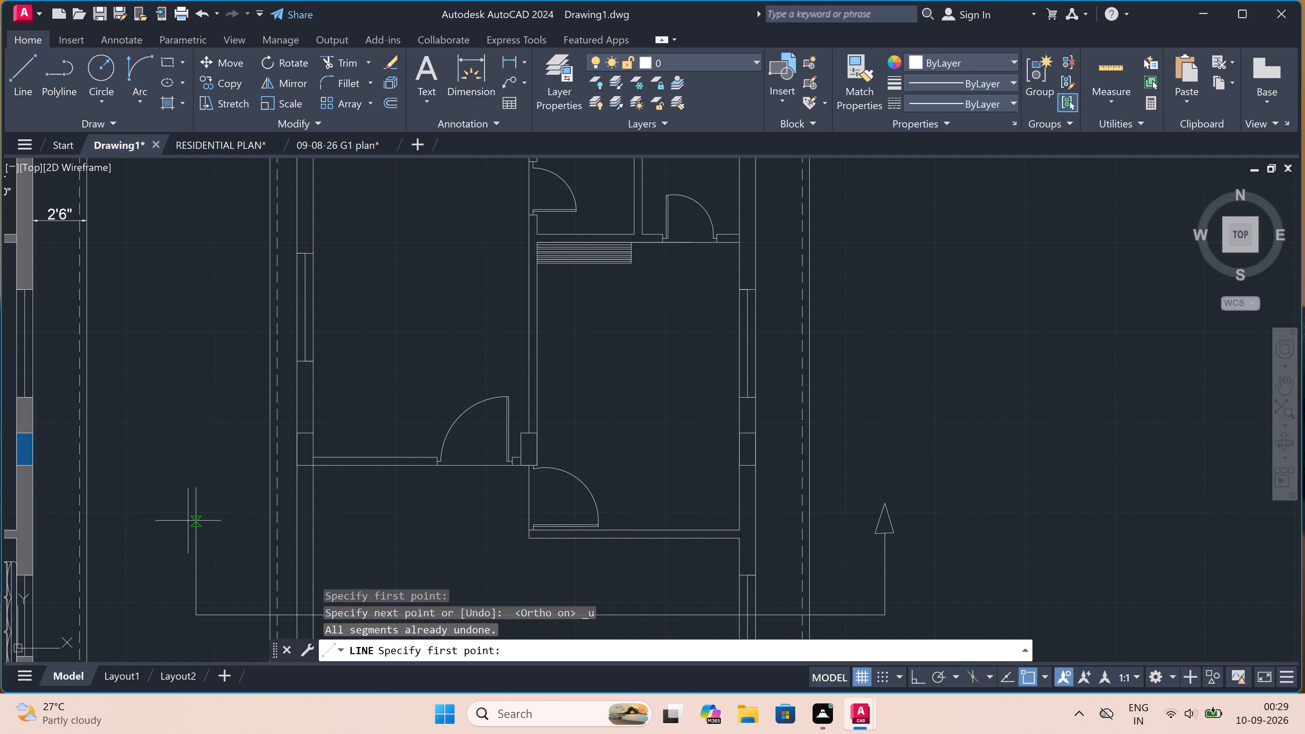
click(184, 519)
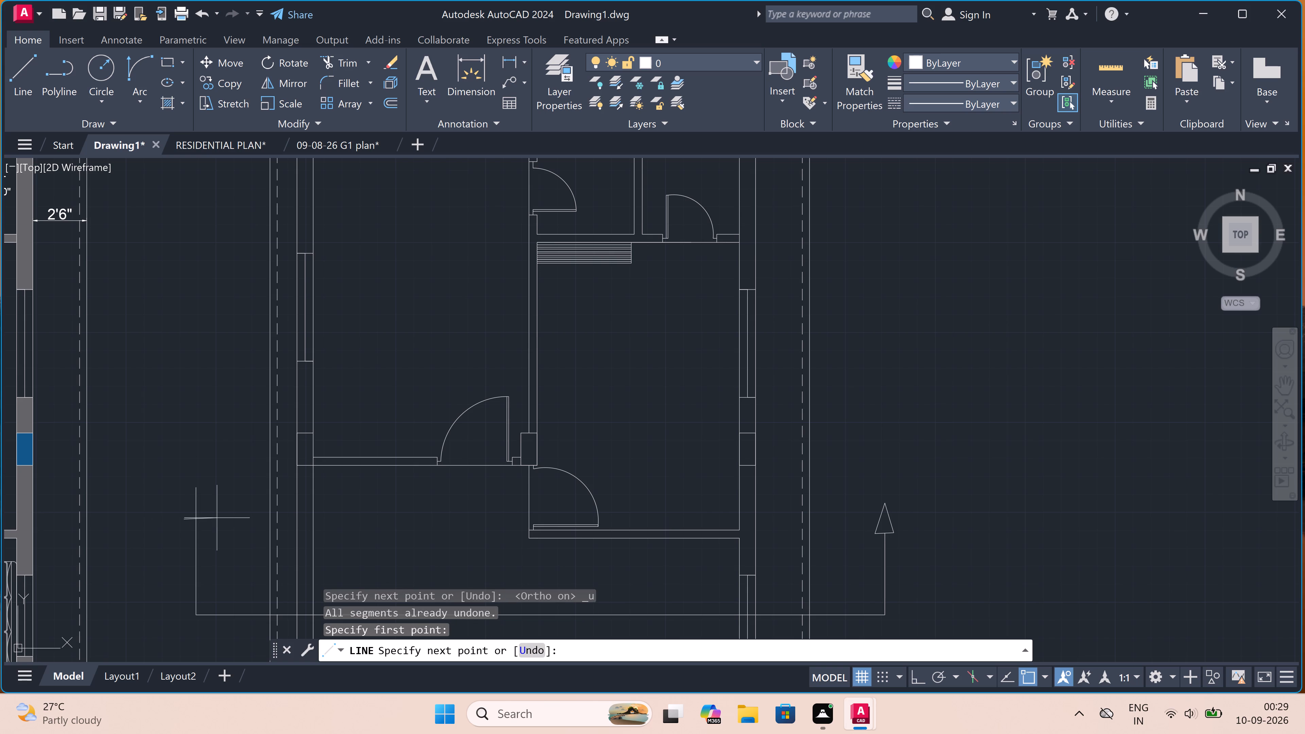
key(F8)
scroll(207, 519, up, 3)
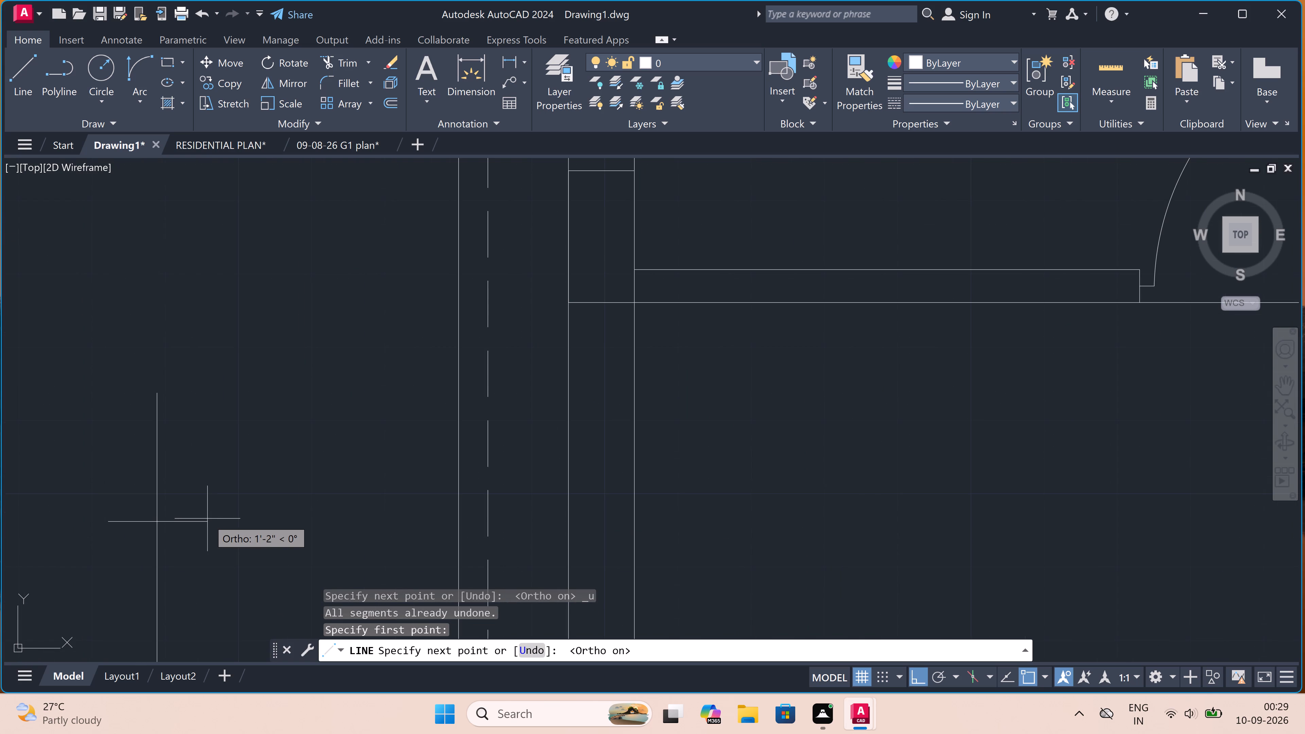
scroll(202, 519, down, 2)
click(202, 519)
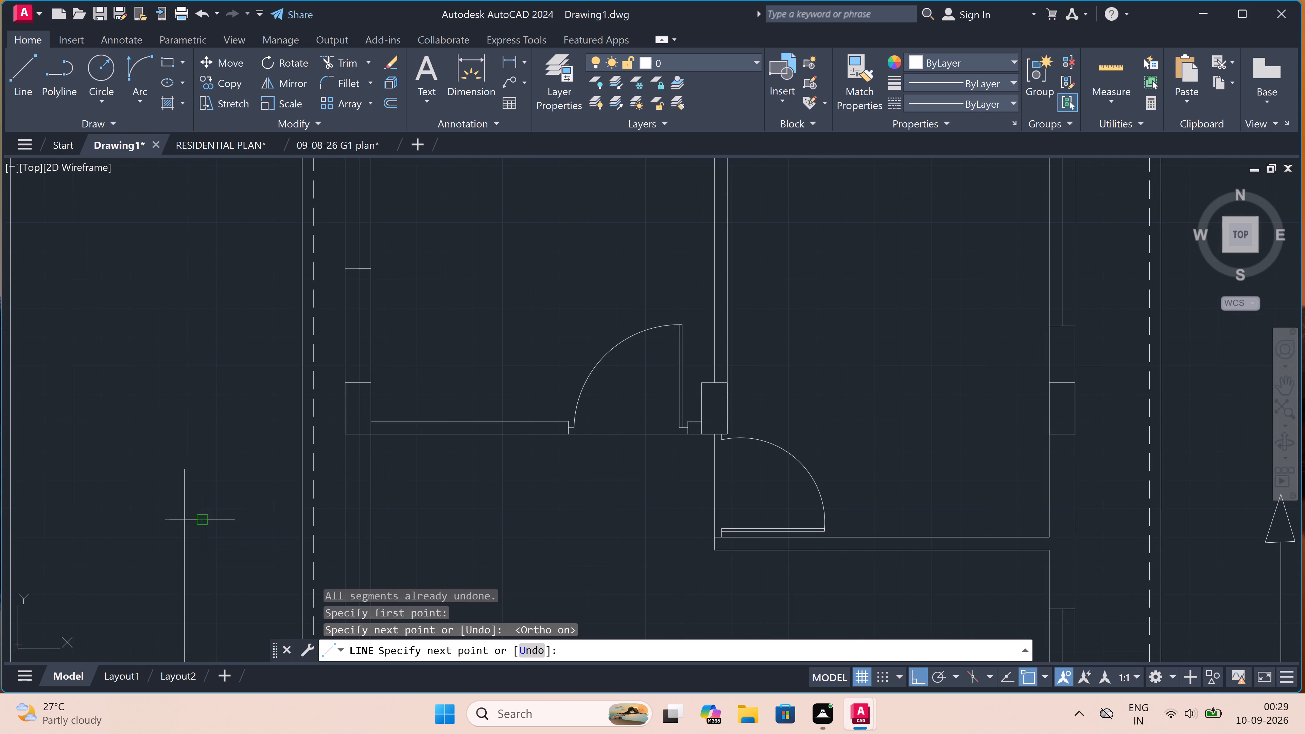
scroll(185, 490, up, 1)
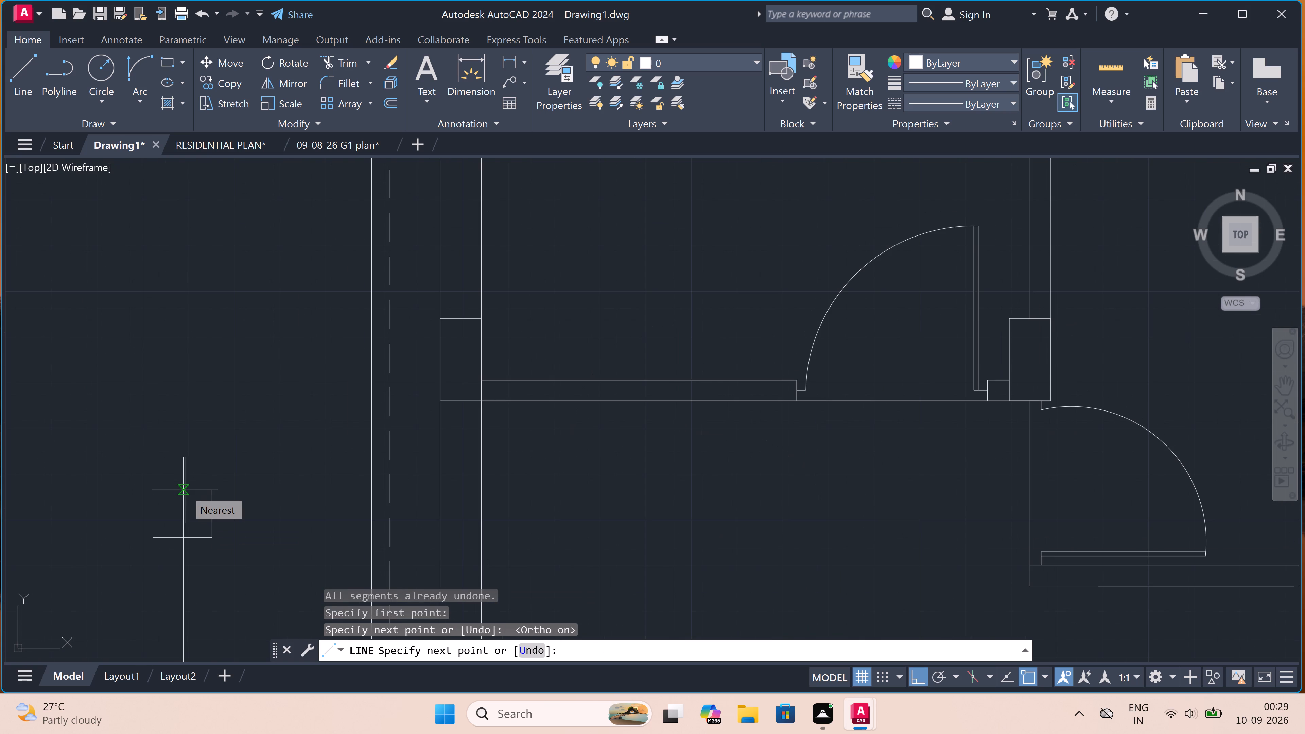
key(F8)
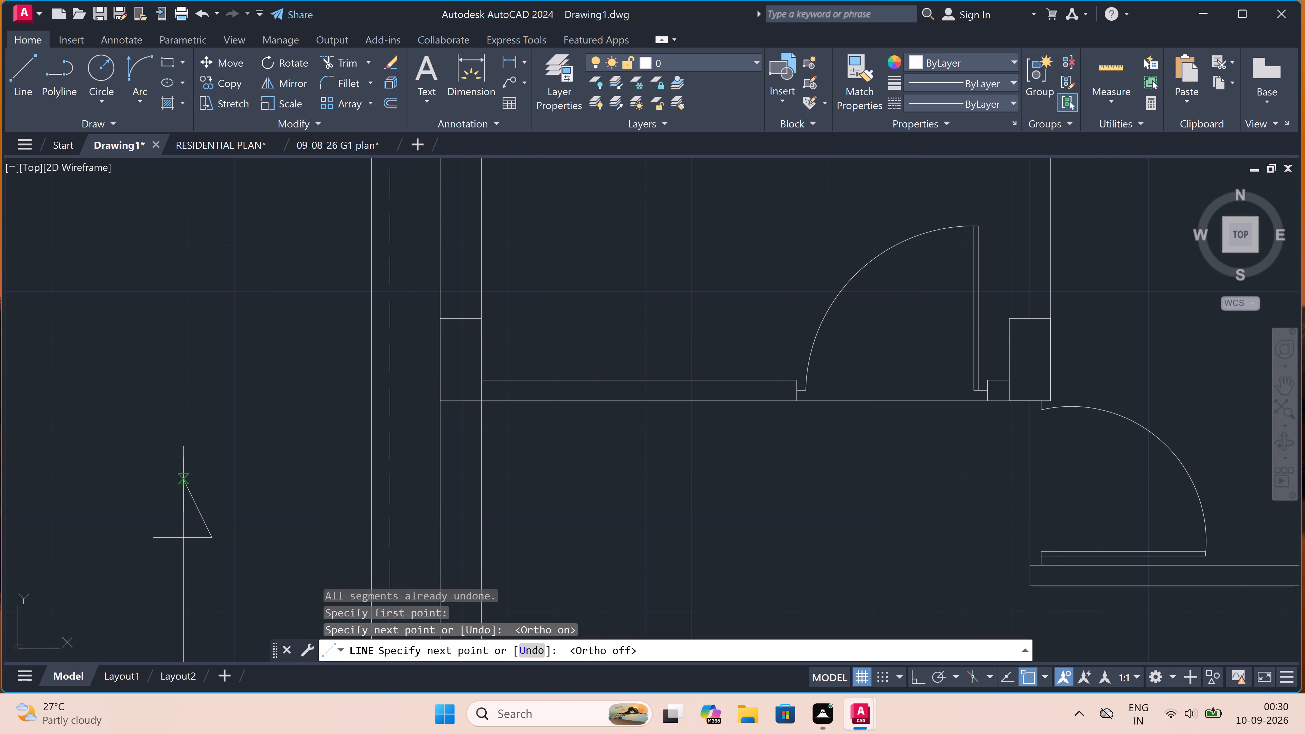
click(182, 479)
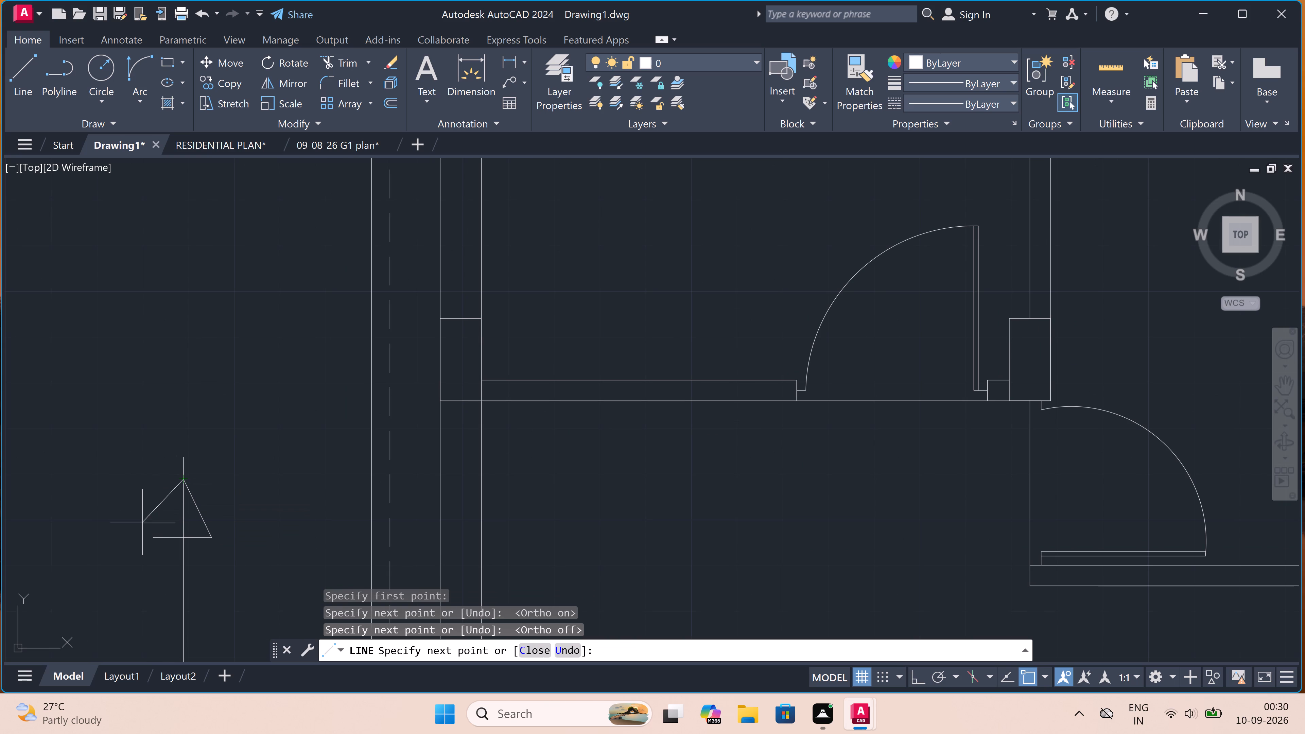
click(154, 538)
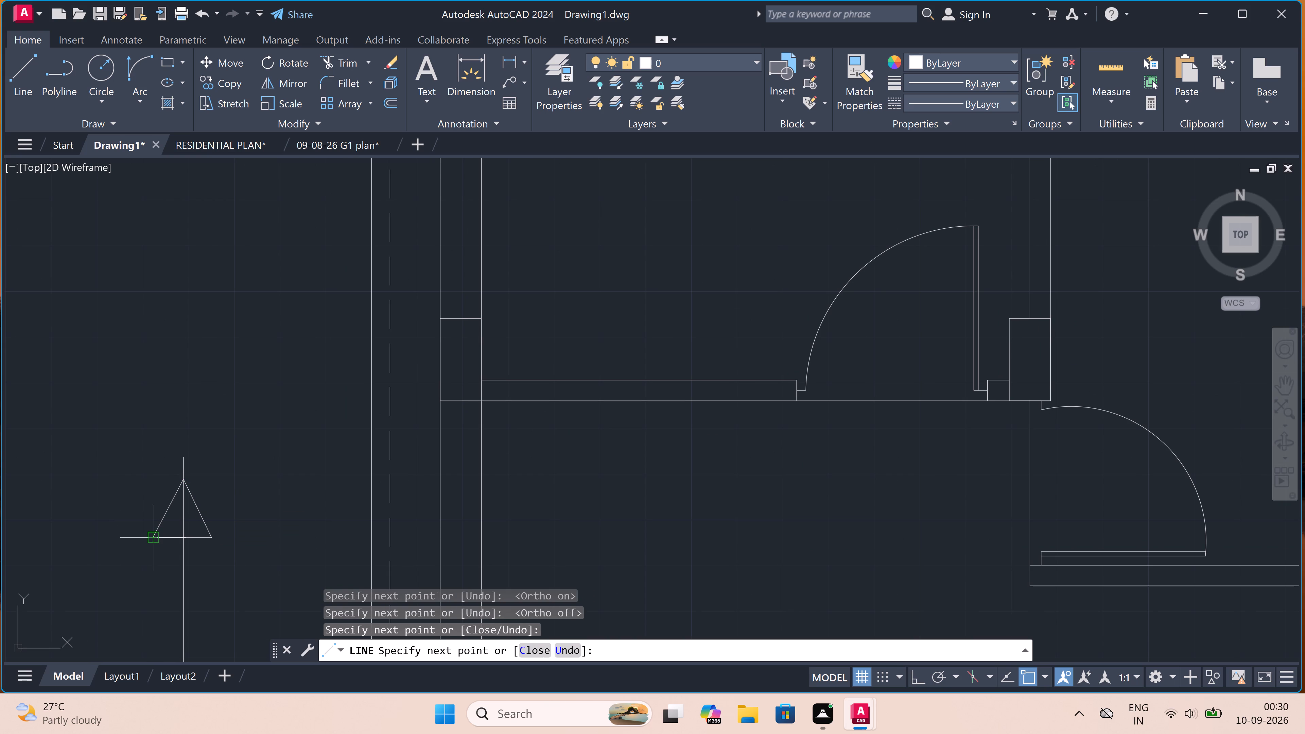
key(Escape)
Trim away the parts of the section line's west leg that run inside and above its arrowhead.
key(t)
text(R)
key(space)
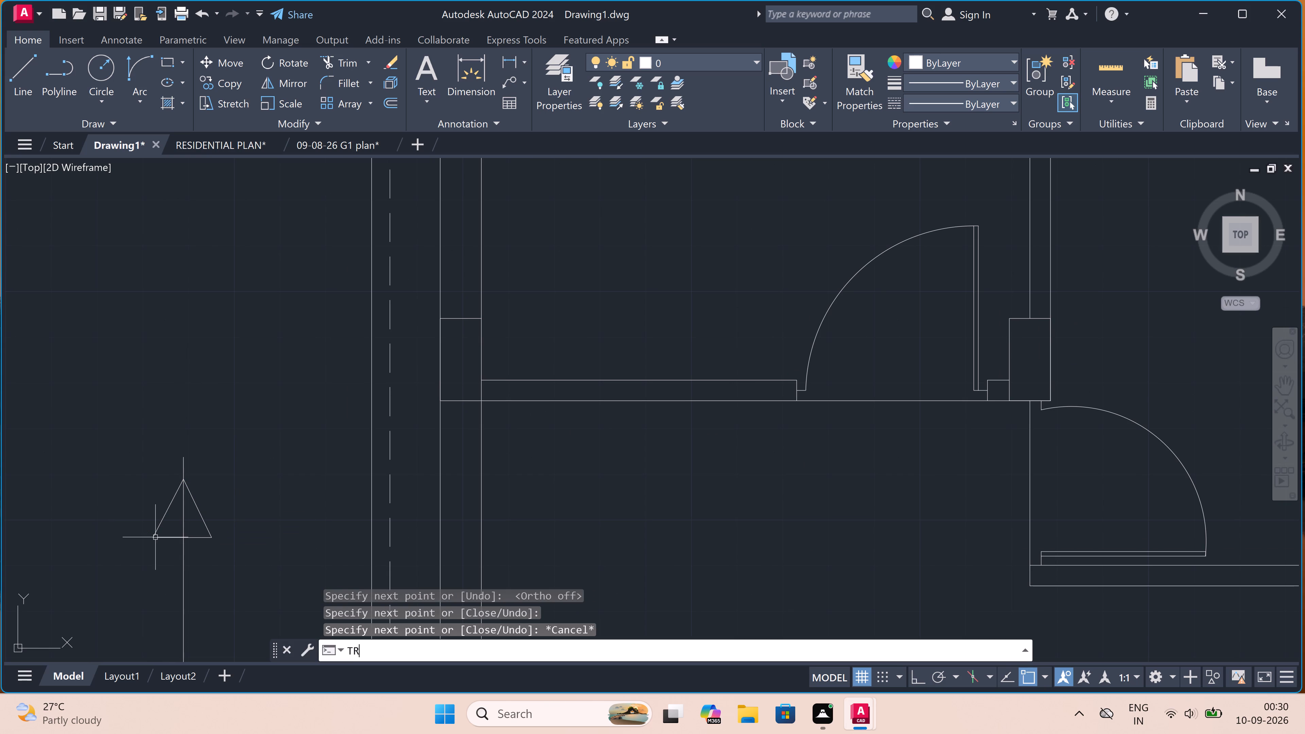
click(176, 523)
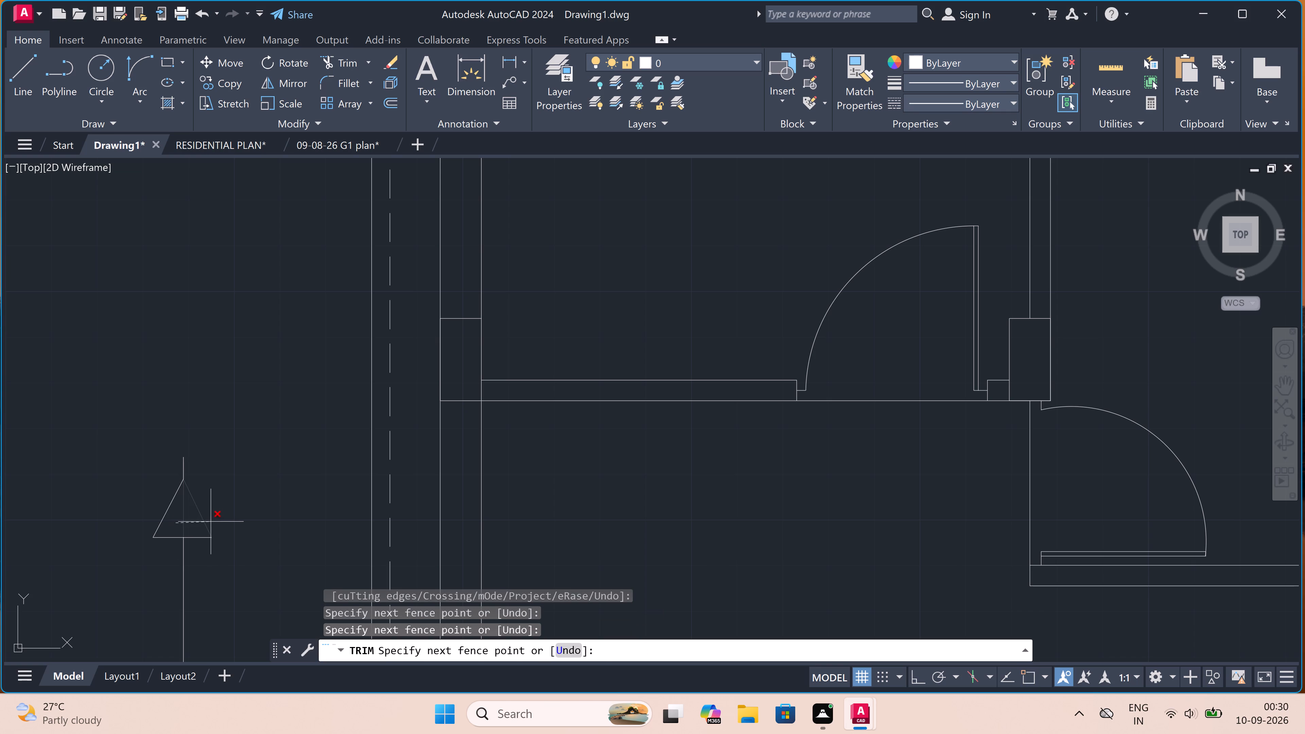
click(194, 523)
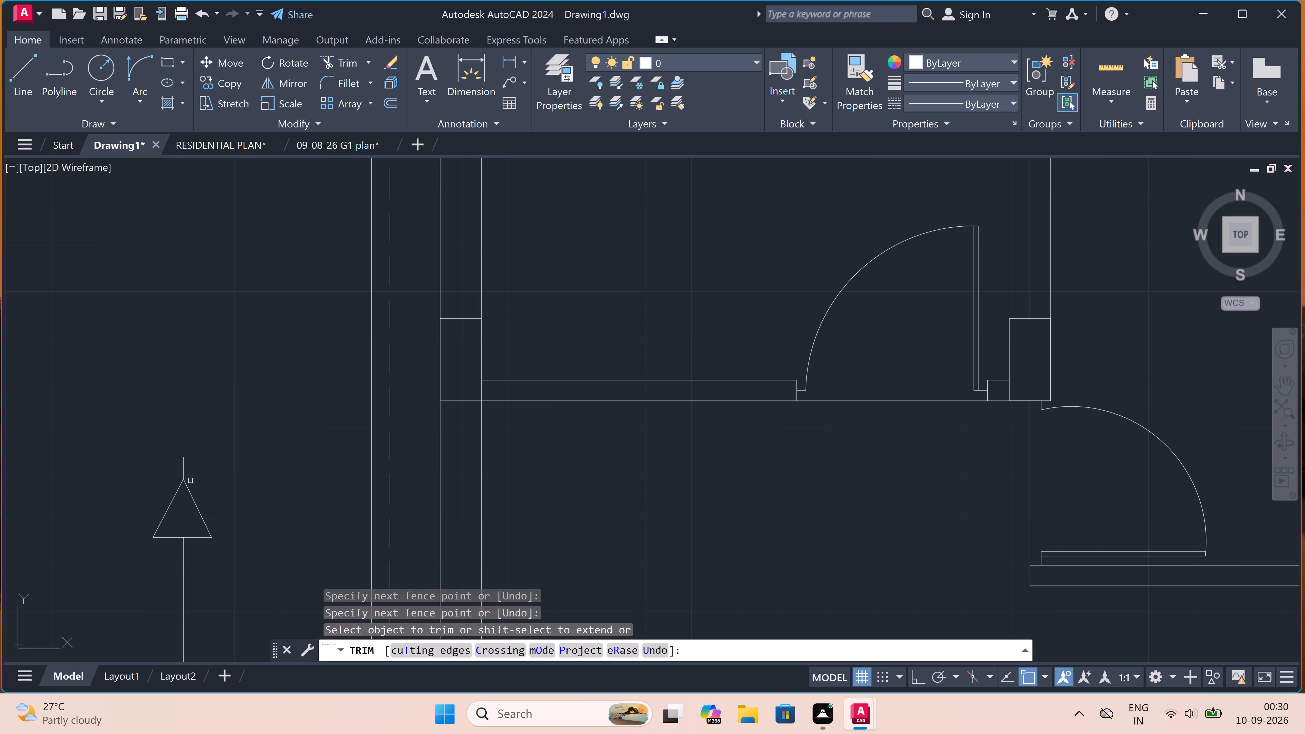
drag(188, 473, 185, 472)
click(171, 464)
key(Escape)
Erase the two sloped sides and the slanted base of the arrowhead on the section line's east leg.
scroll(171, 464, down, 4)
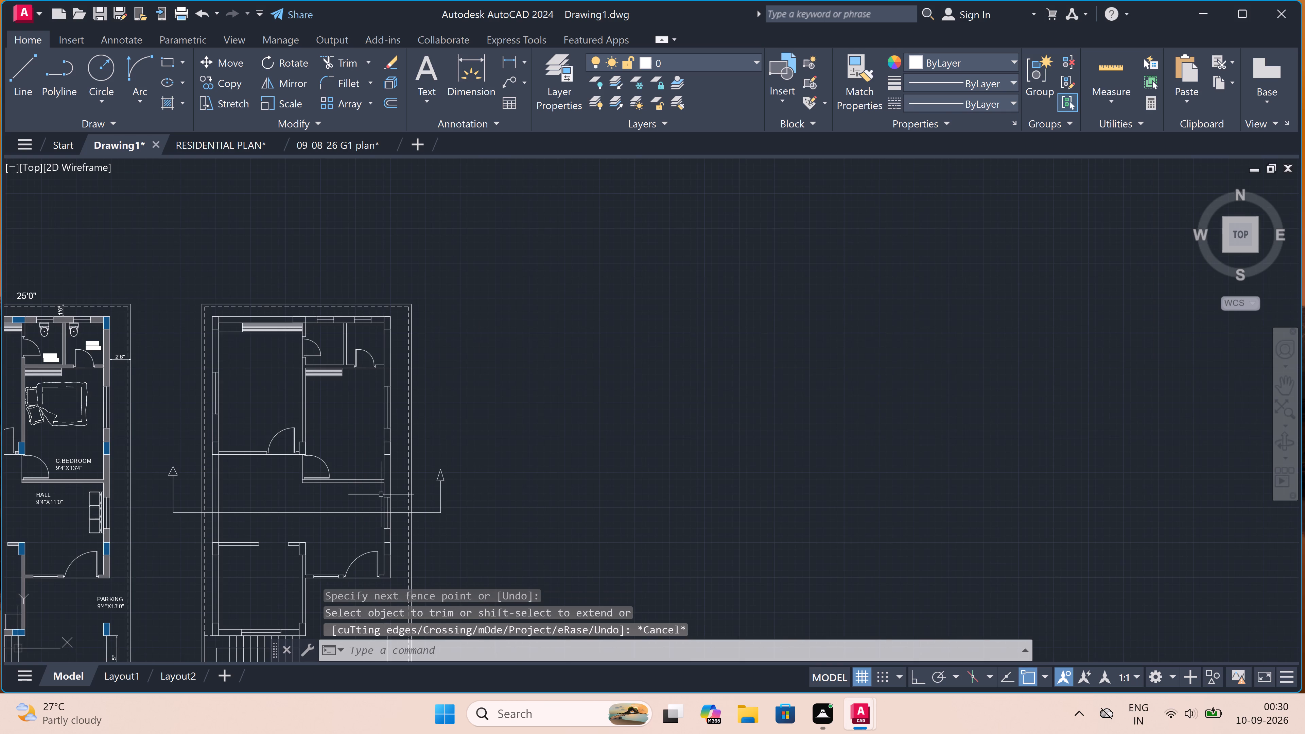
scroll(434, 479, up, 3)
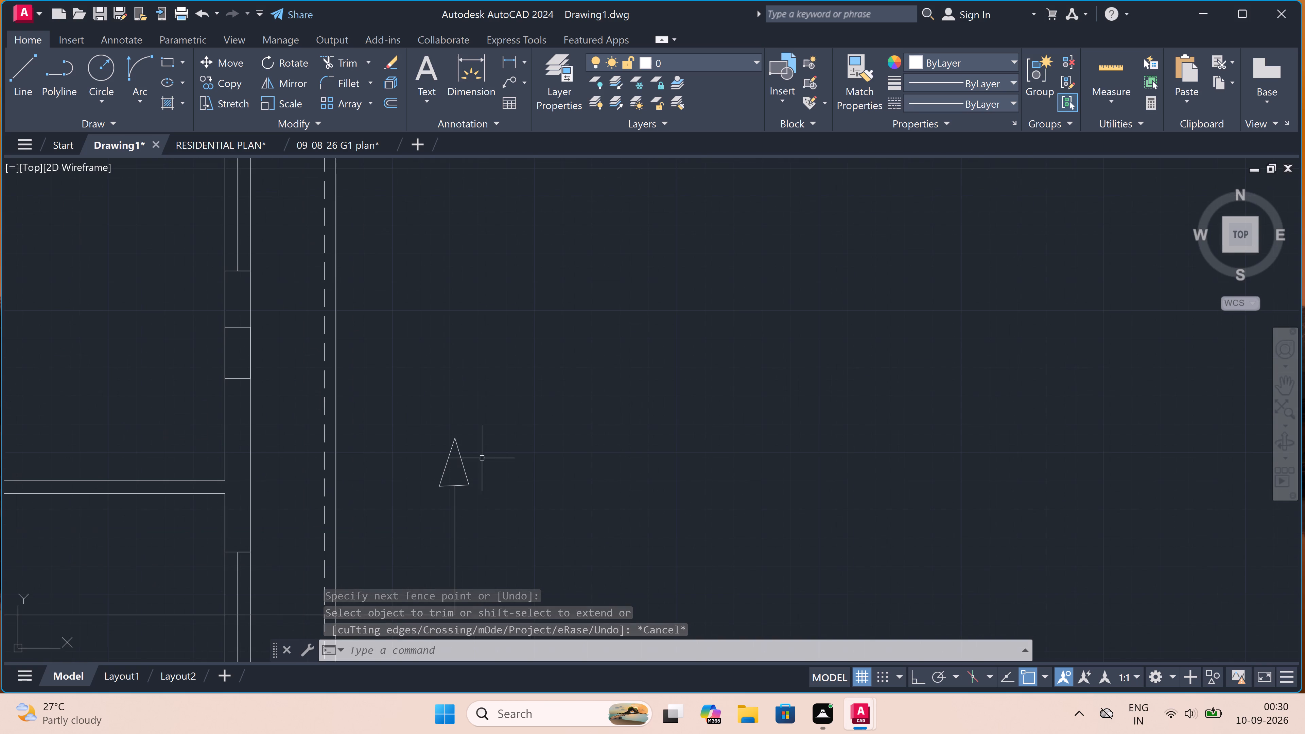
drag(490, 450, 472, 460)
click(401, 479)
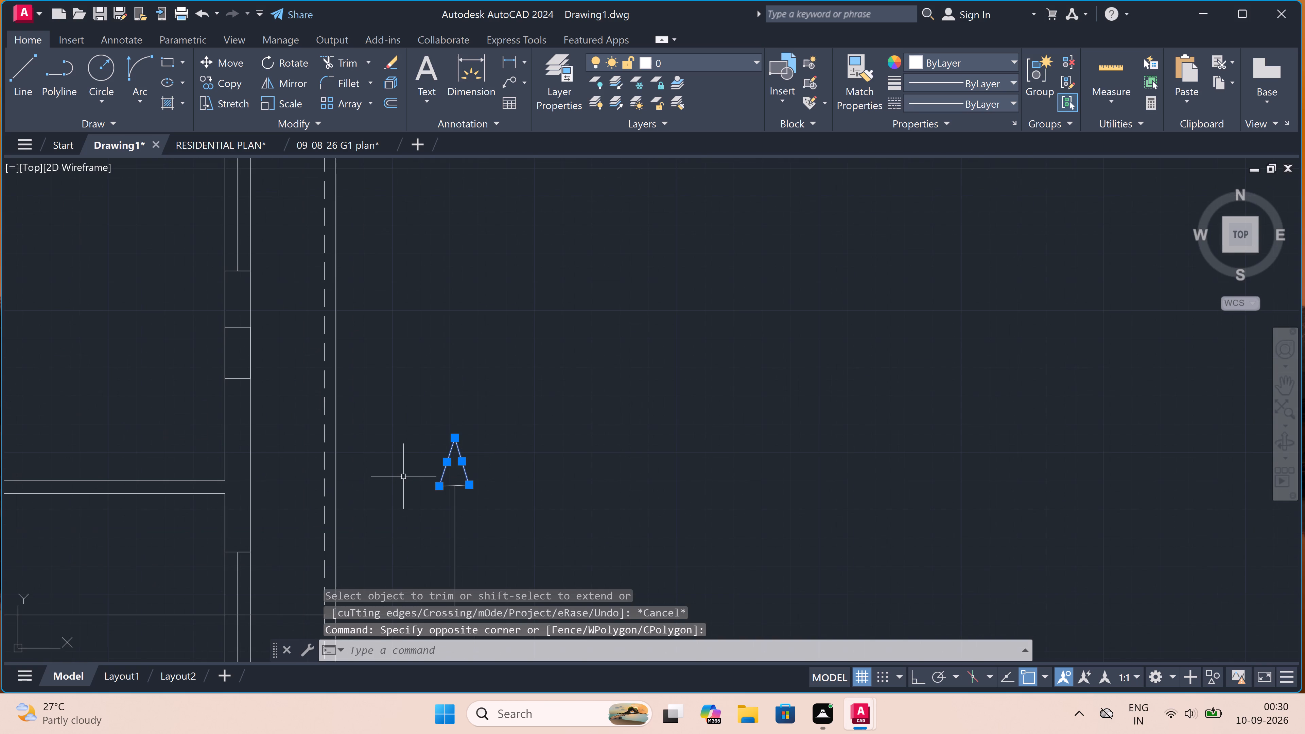
key(Delete)
click(453, 481)
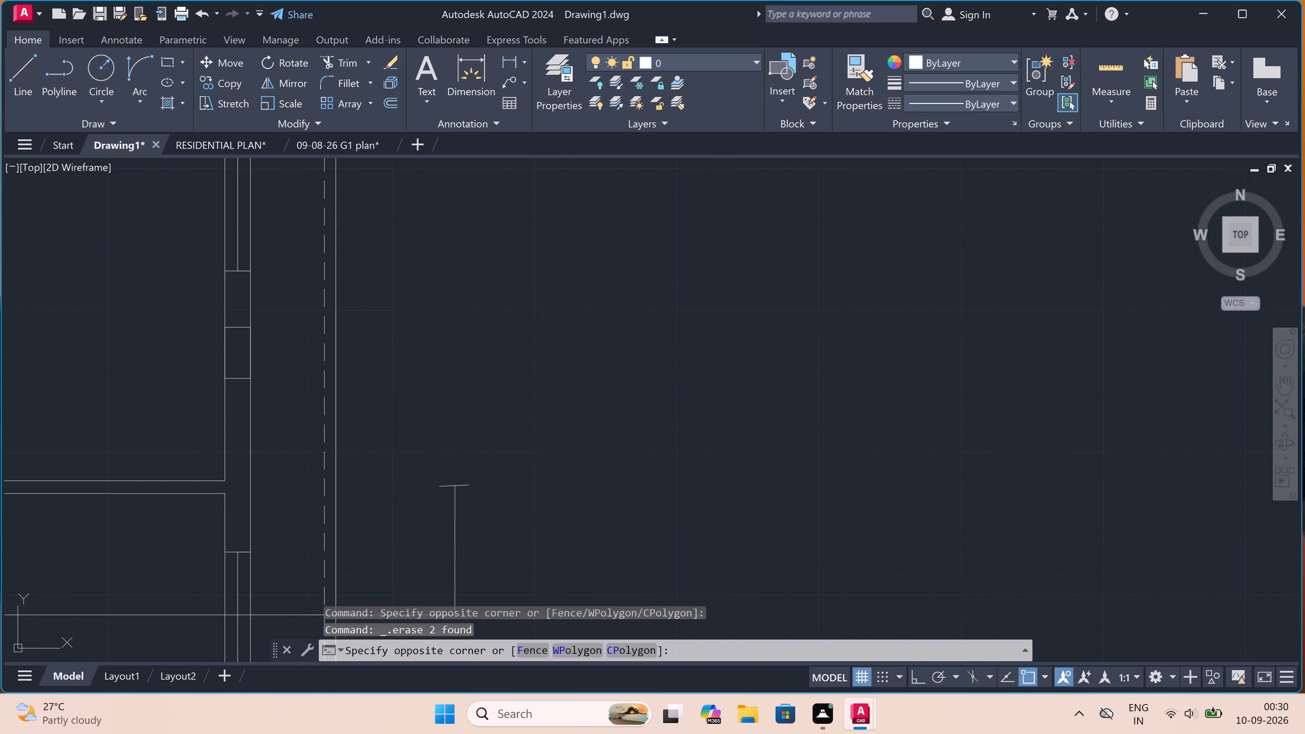
click(438, 489)
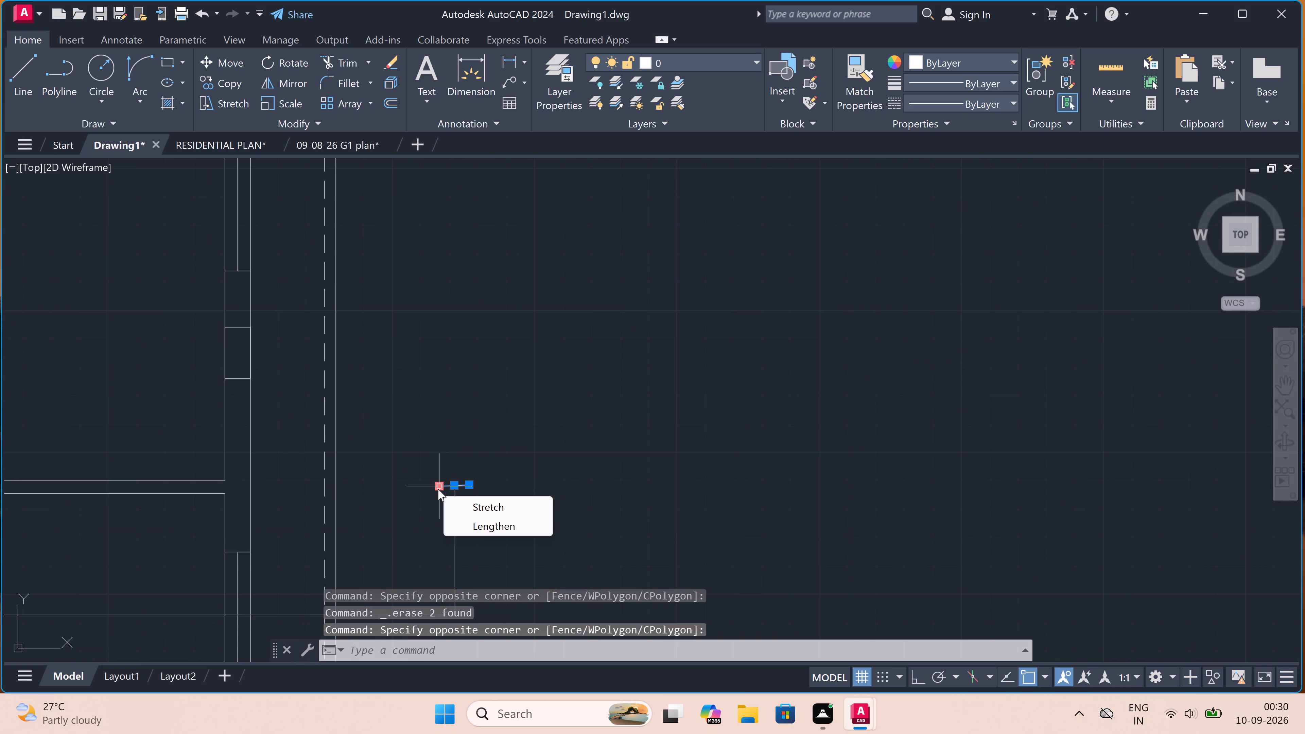
key(Delete)
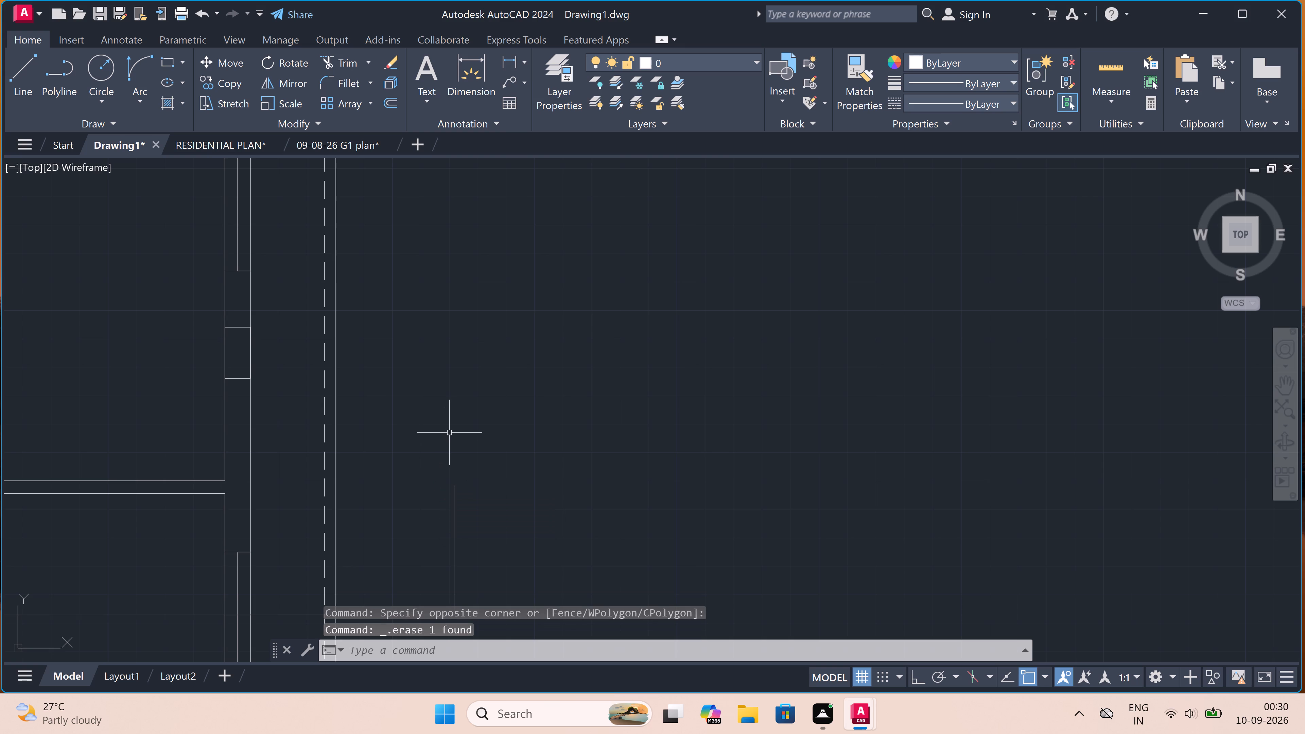
Redraw the east arrowhead's base as a horizontal line about 1'-0" wide across the top of the section line's east leg.
key(l)
key(space)
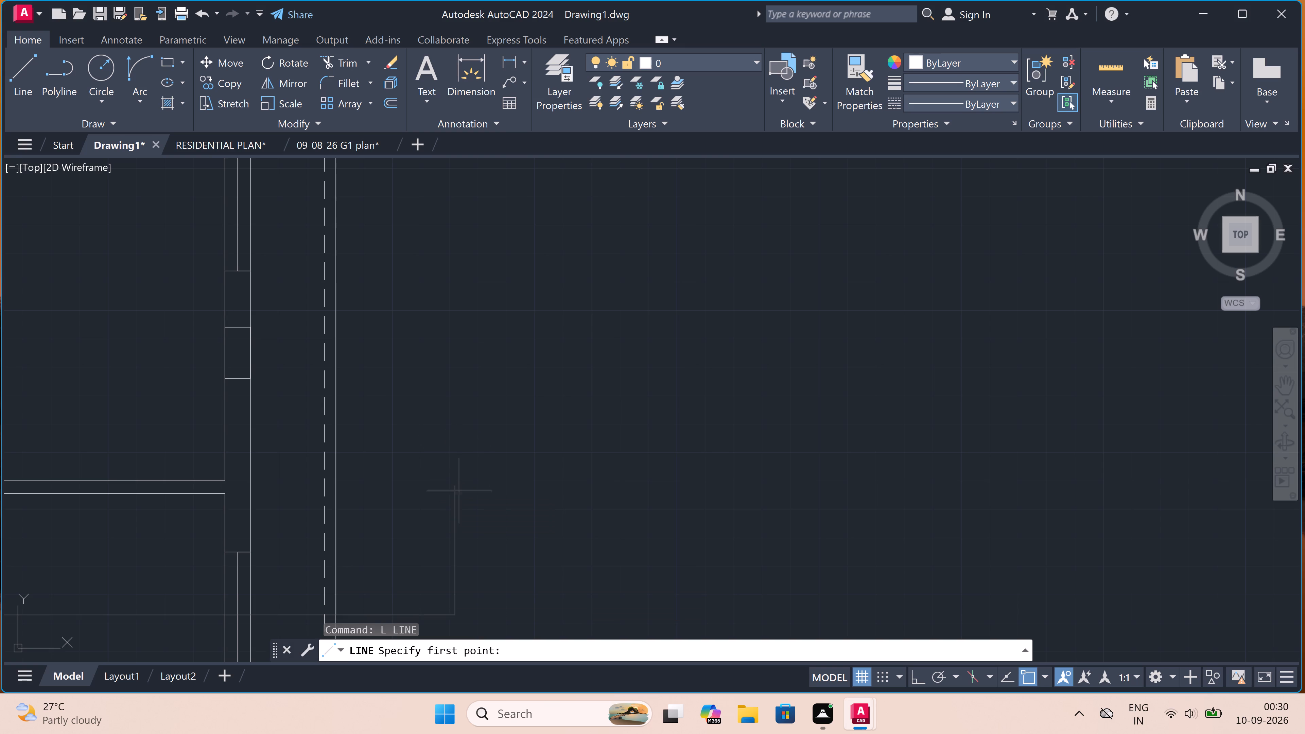
click(451, 484)
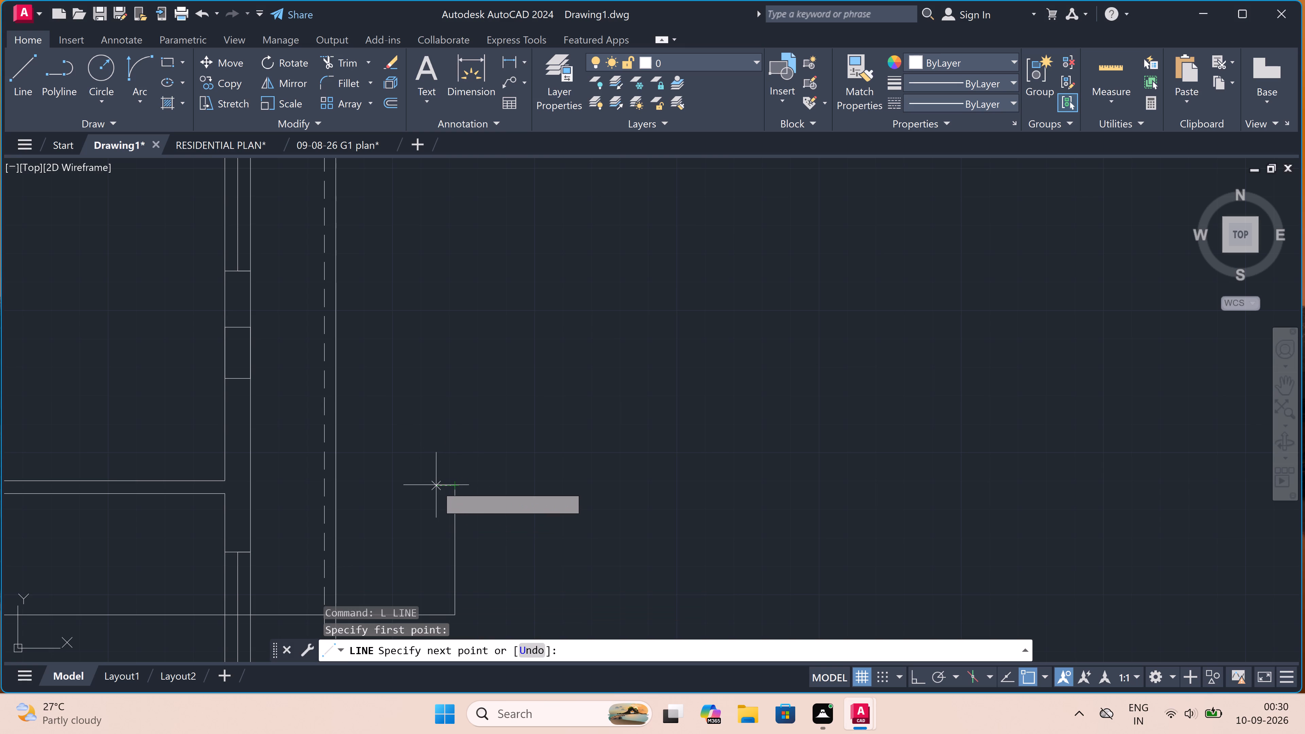
click(435, 485)
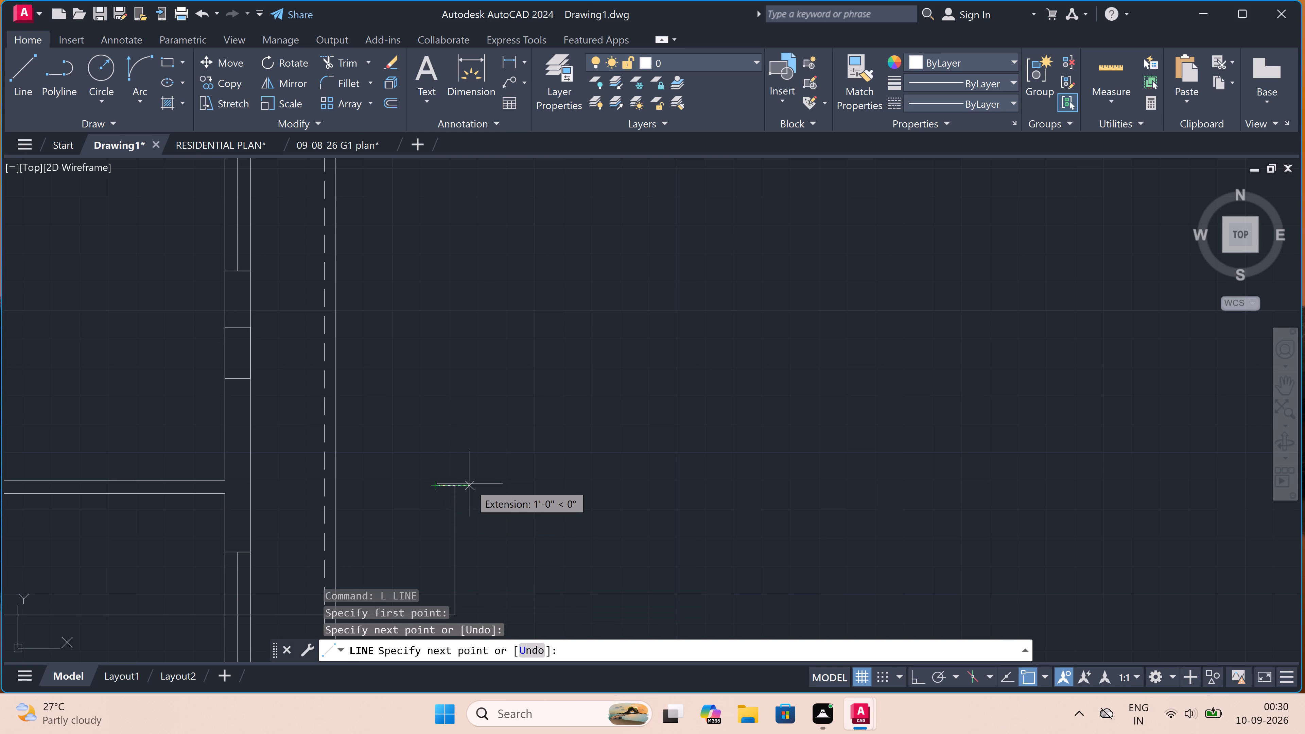
click(470, 484)
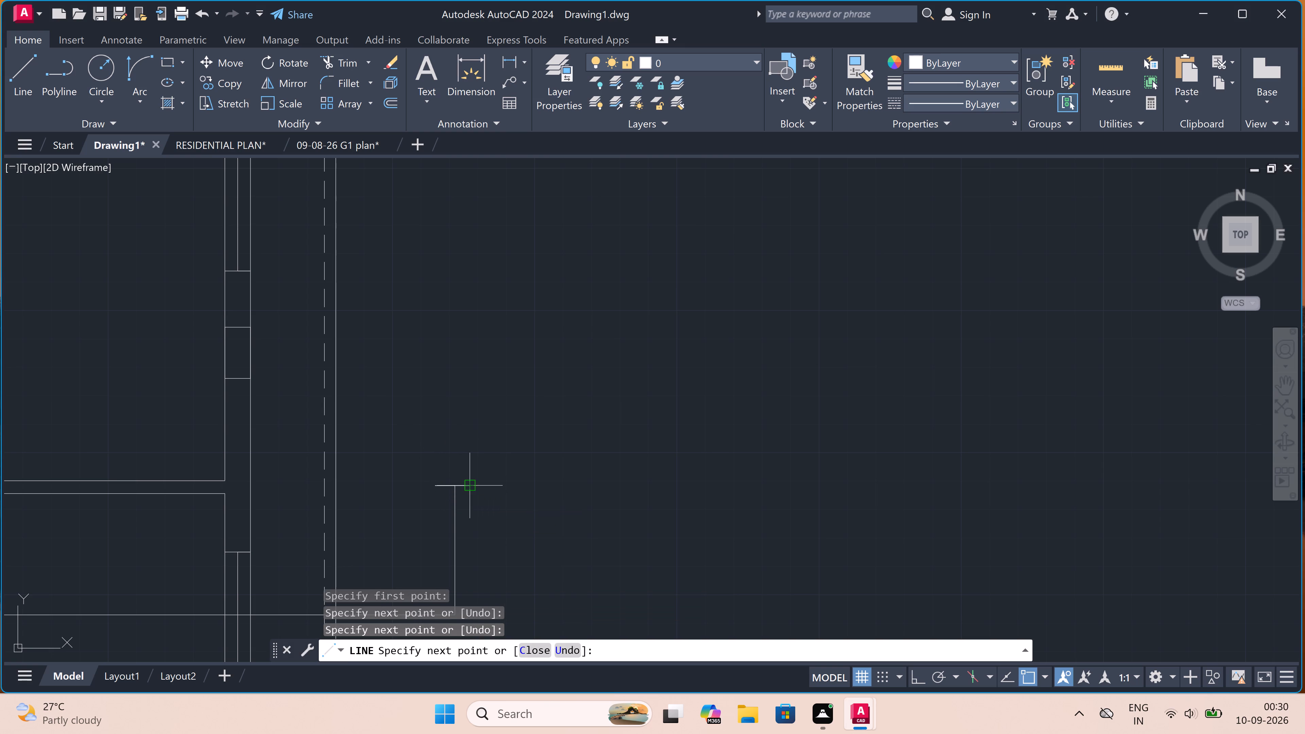
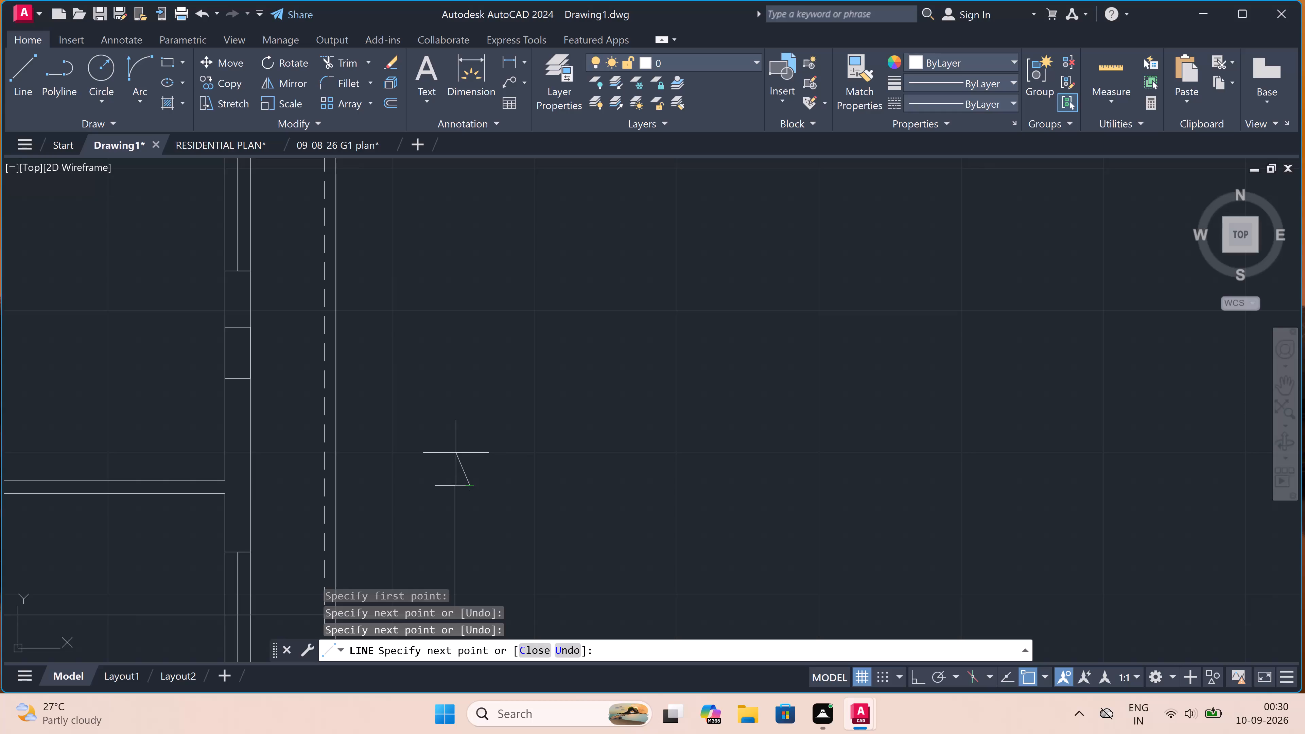
Draw the two sloped sides from the base's ends to a north-pointing apex, closing the section line's east arrowhead.
click(454, 449)
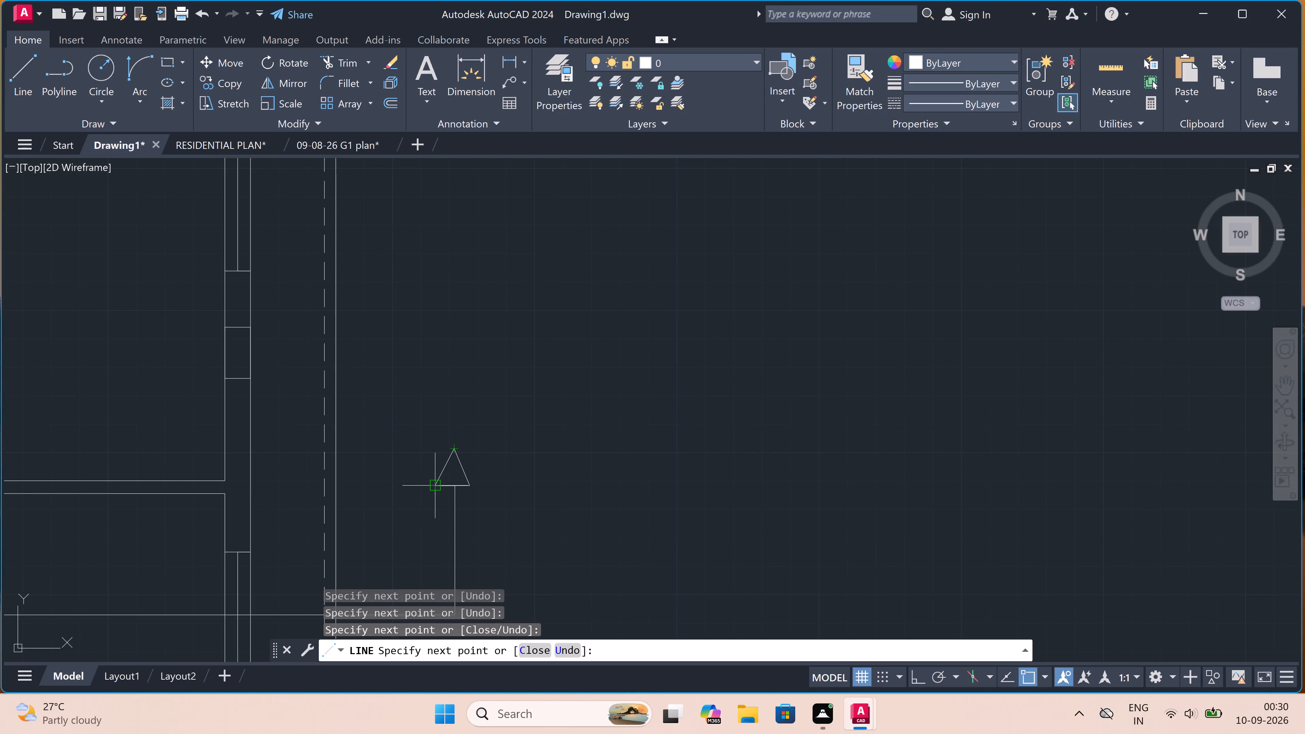
click(435, 484)
key(Escape)
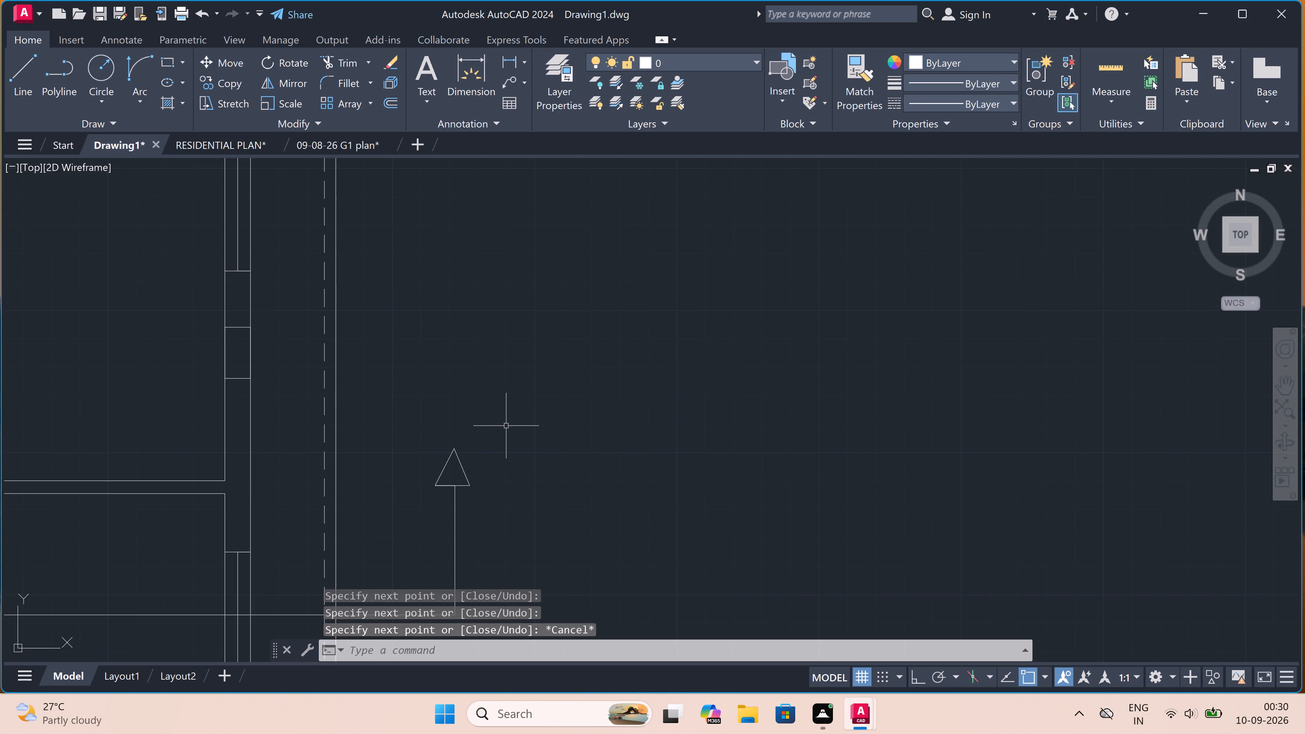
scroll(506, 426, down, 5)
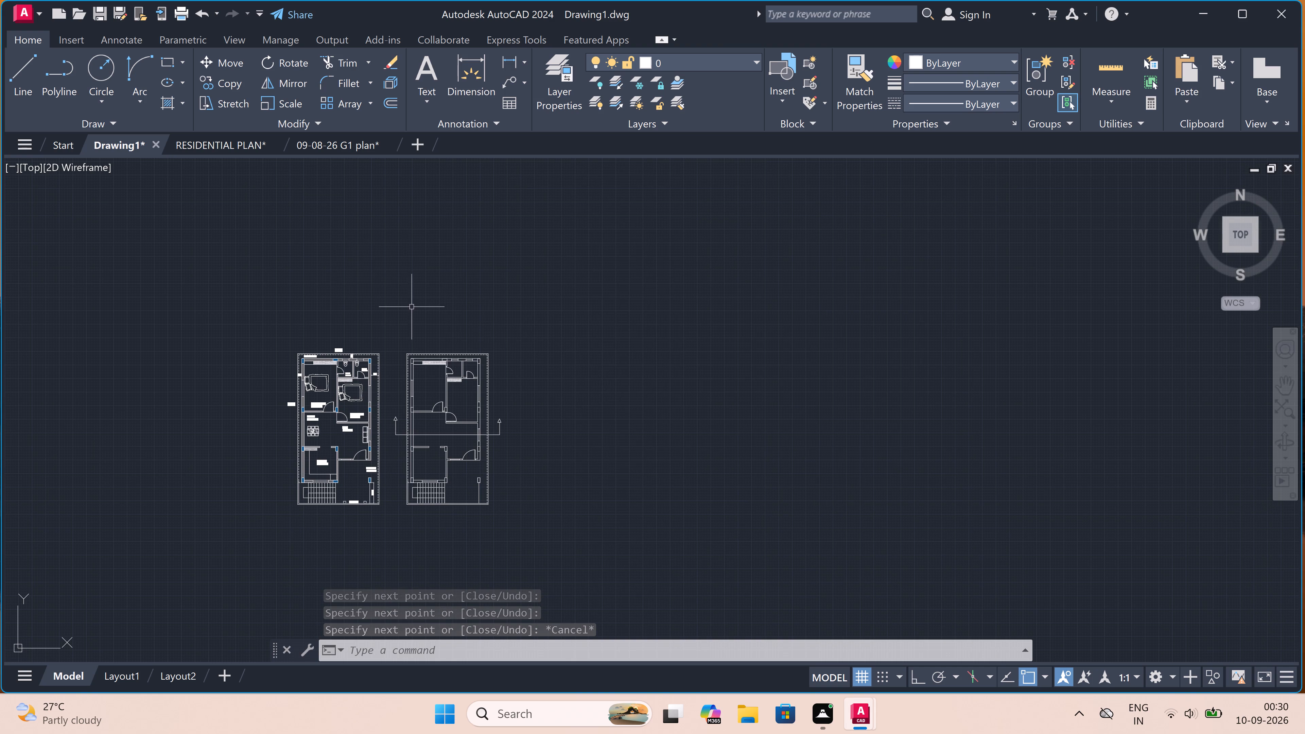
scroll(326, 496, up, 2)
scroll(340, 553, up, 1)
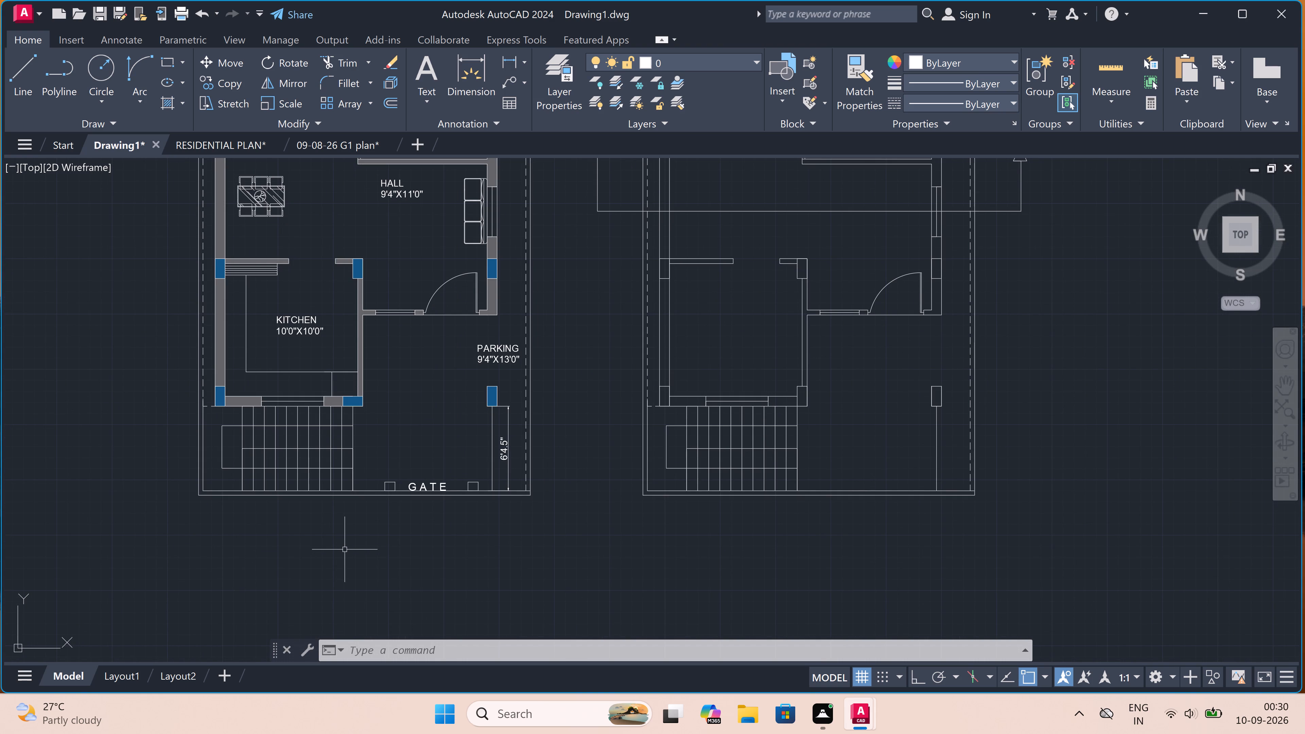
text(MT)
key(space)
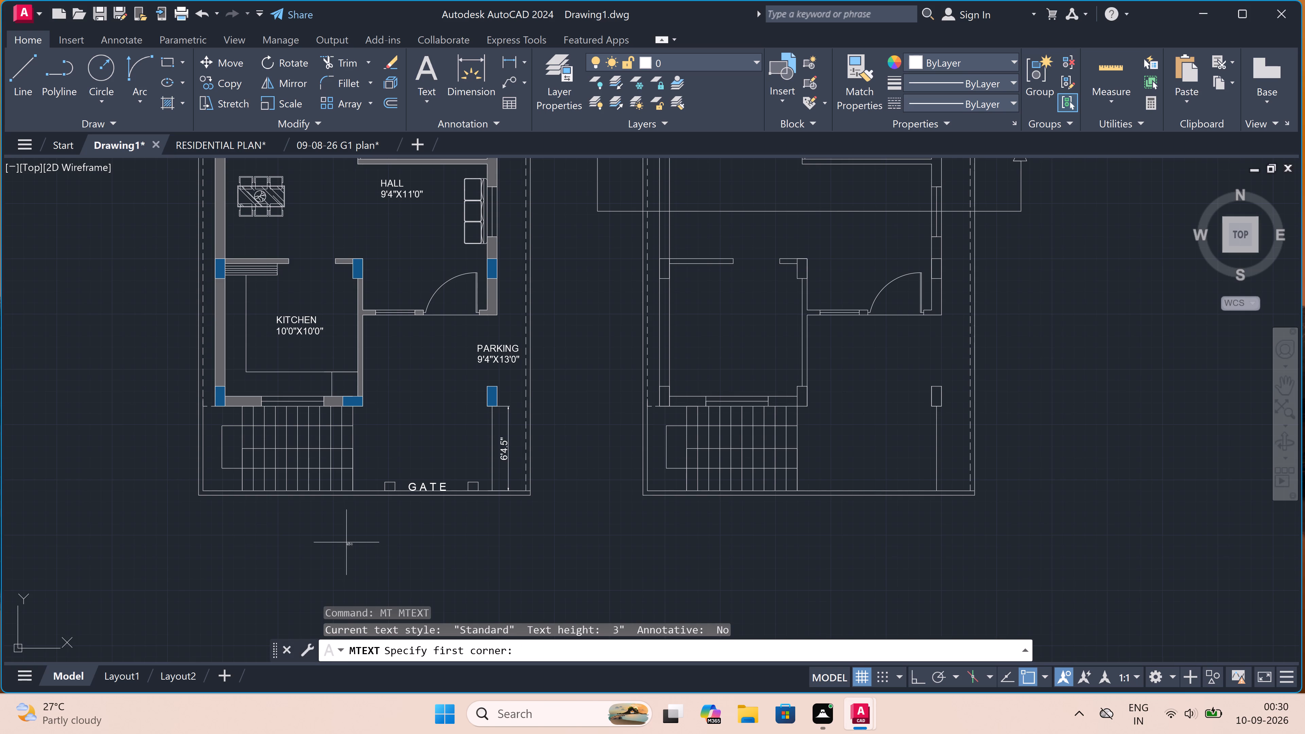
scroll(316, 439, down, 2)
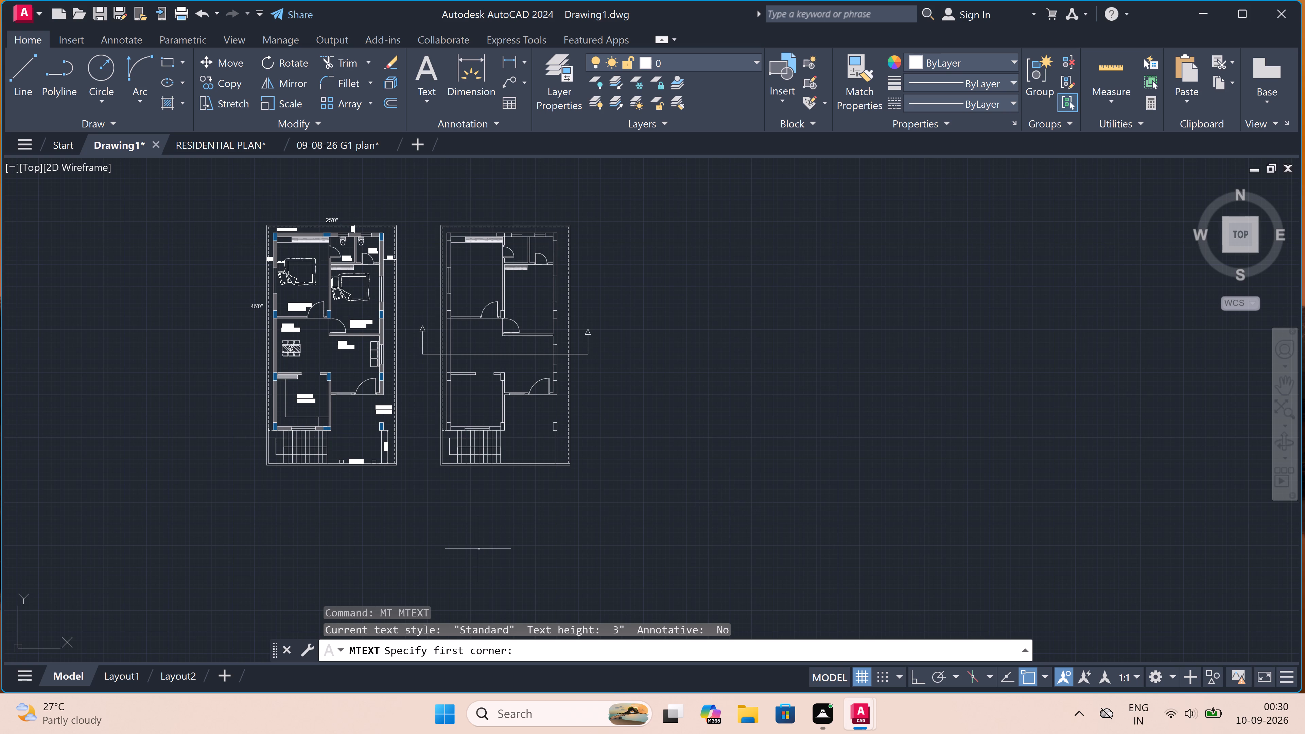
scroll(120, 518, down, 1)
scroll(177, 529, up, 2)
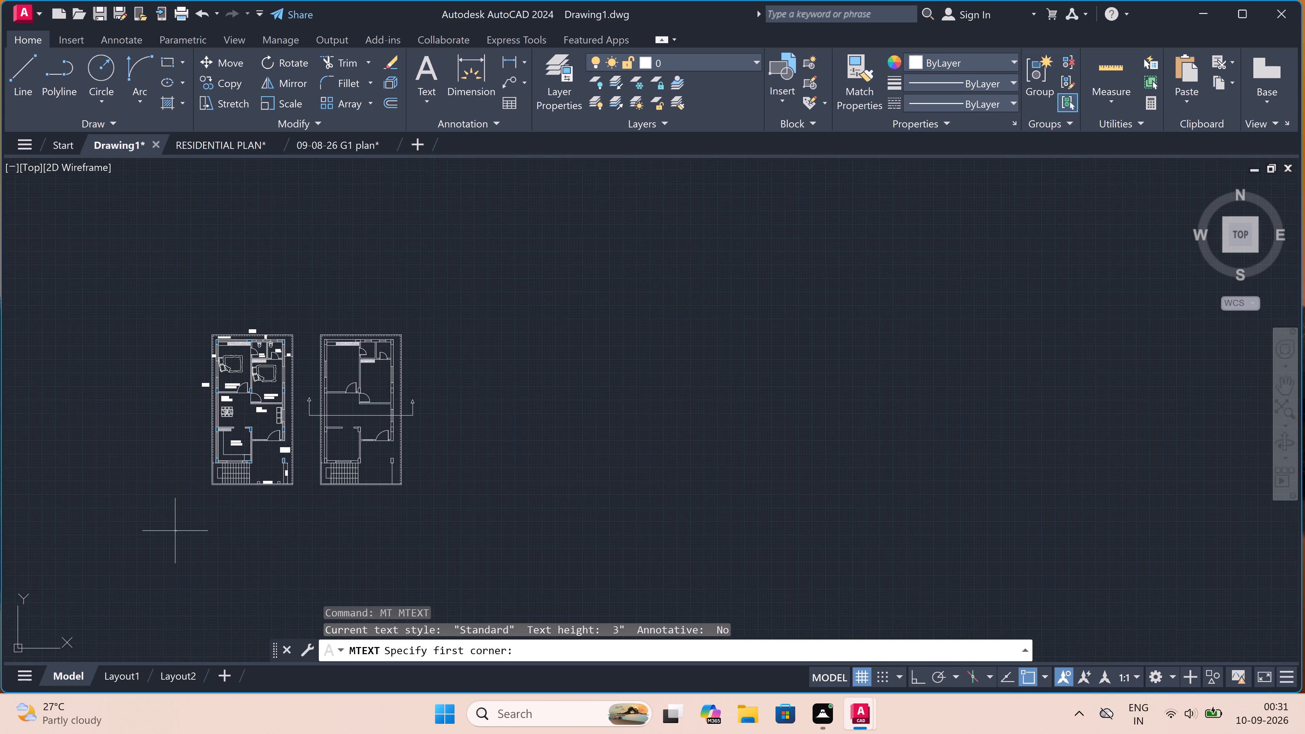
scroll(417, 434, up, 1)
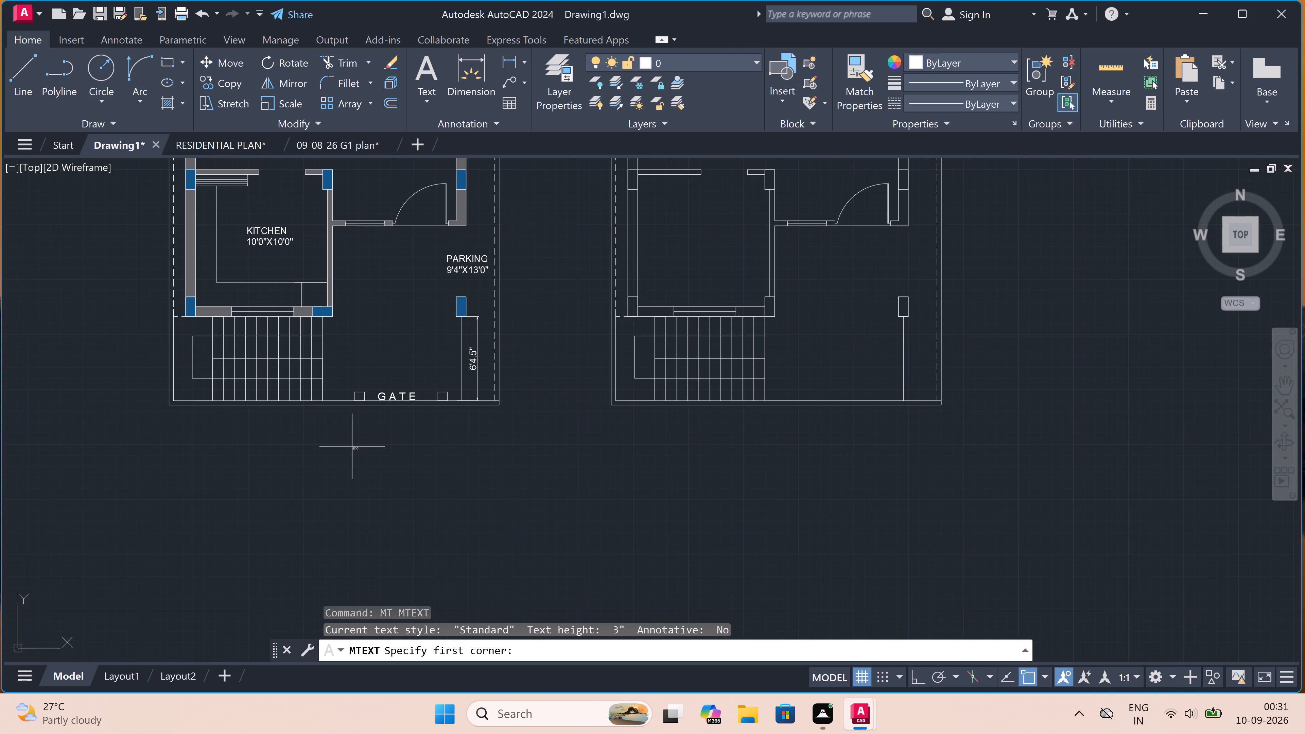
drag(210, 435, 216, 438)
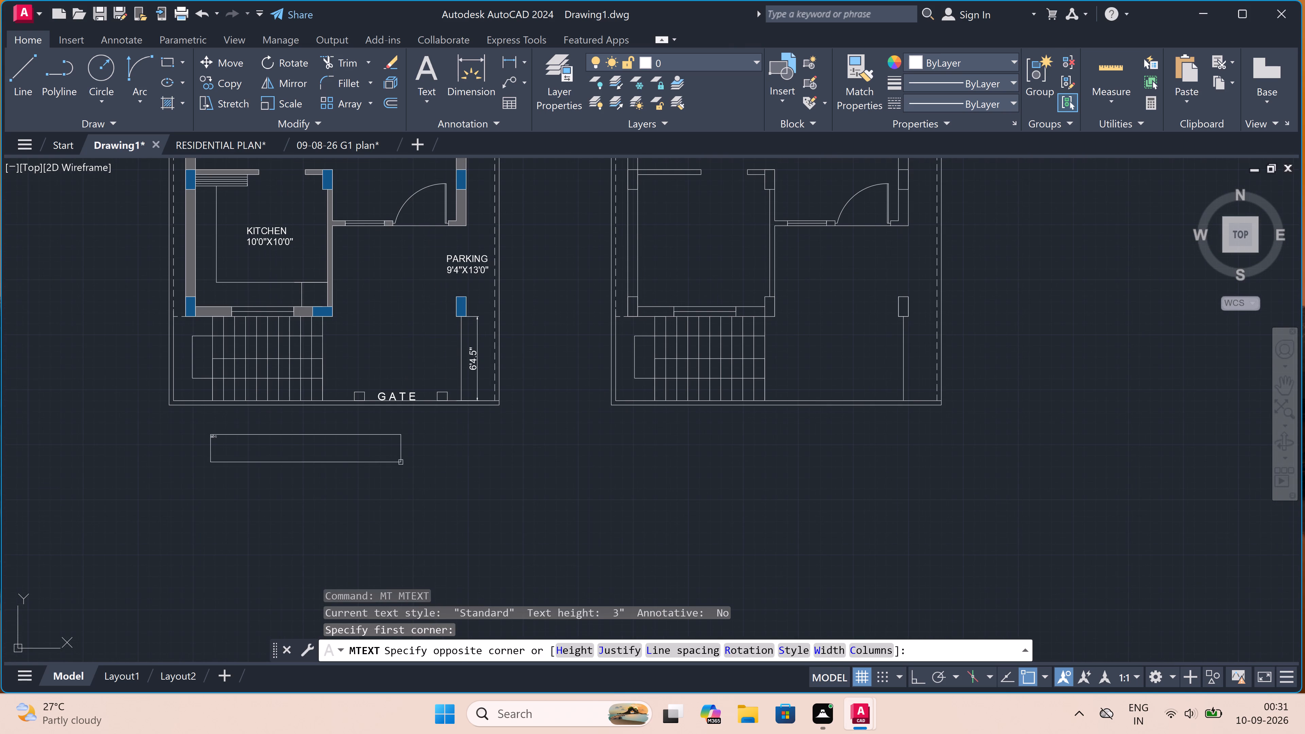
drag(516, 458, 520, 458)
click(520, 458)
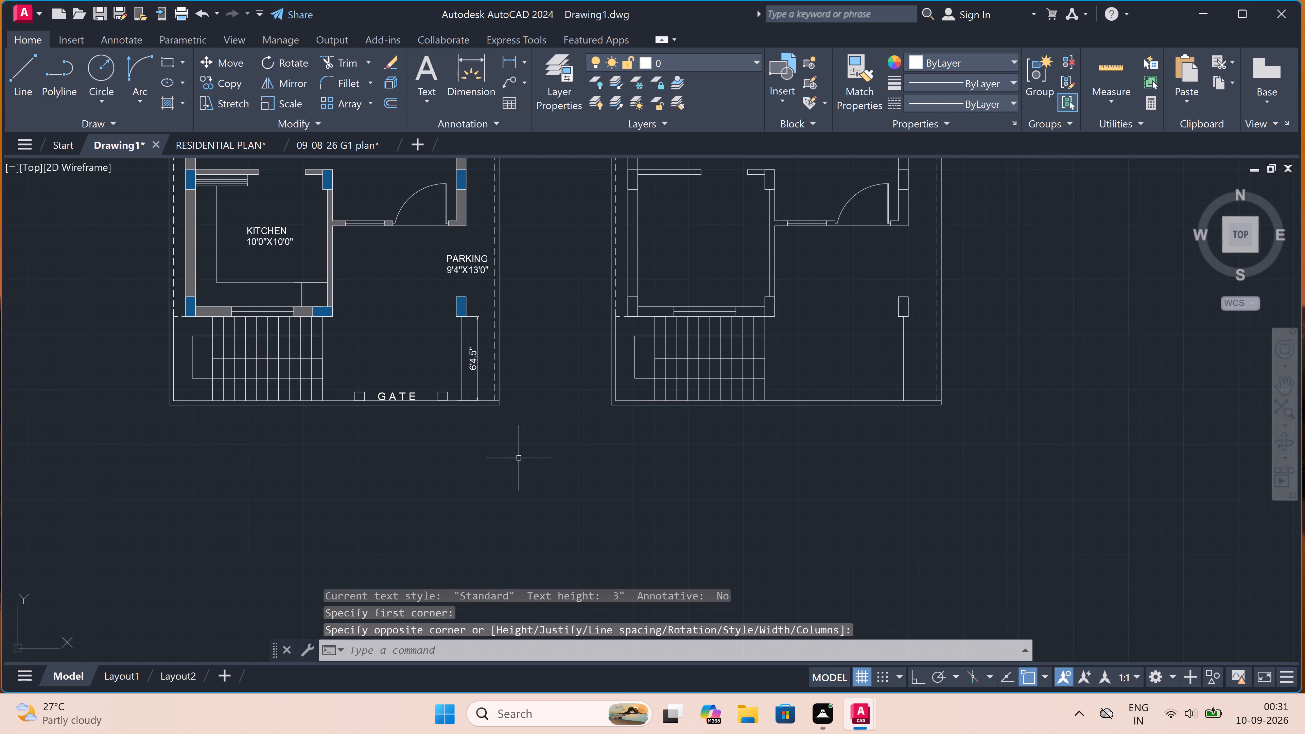
Add the multiline text title "Ground Floor Plan" below the left plan's staircase and gate.
text(MT)
key(space)
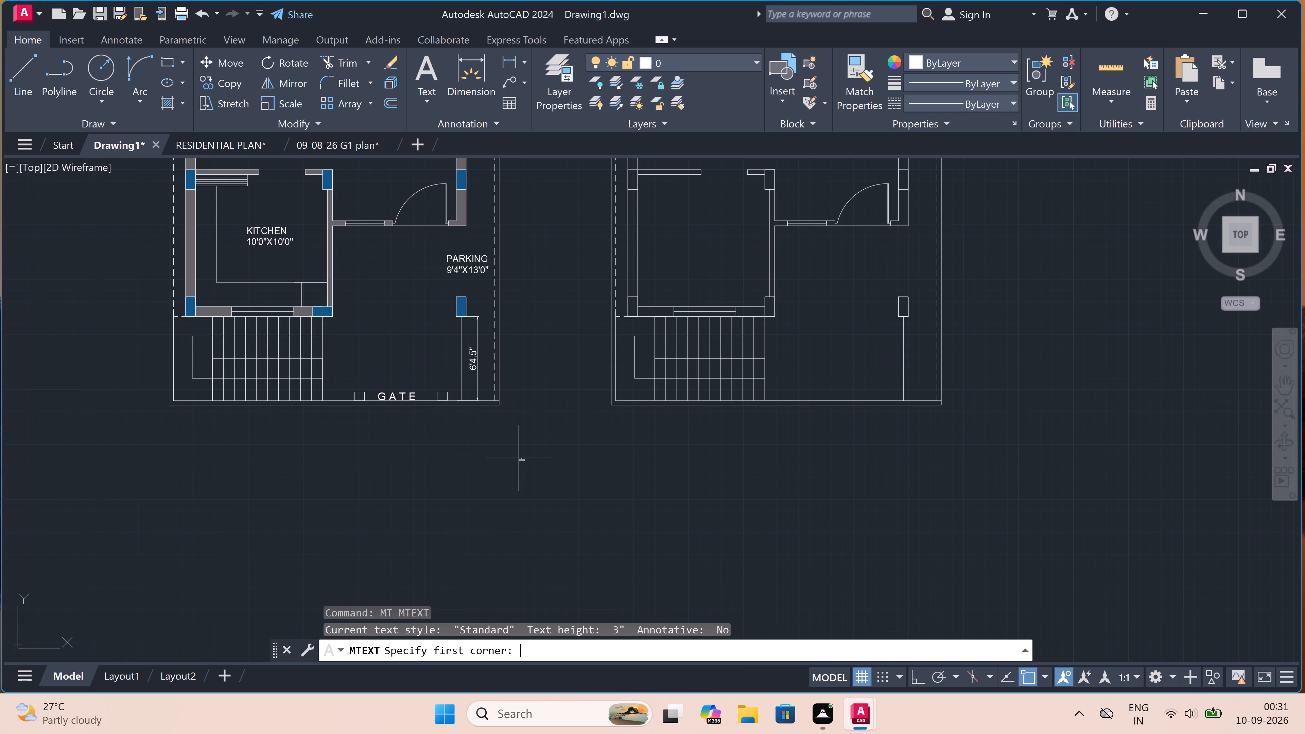
click(209, 436)
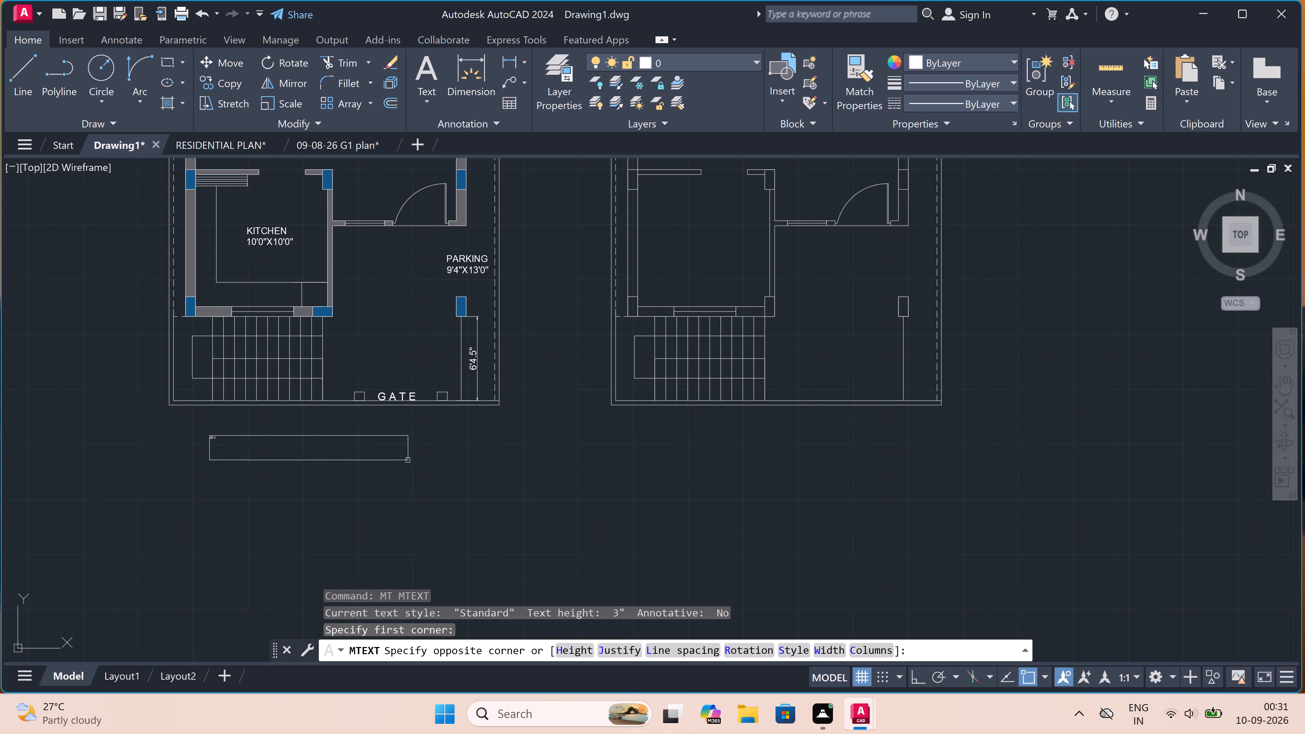
click(471, 457)
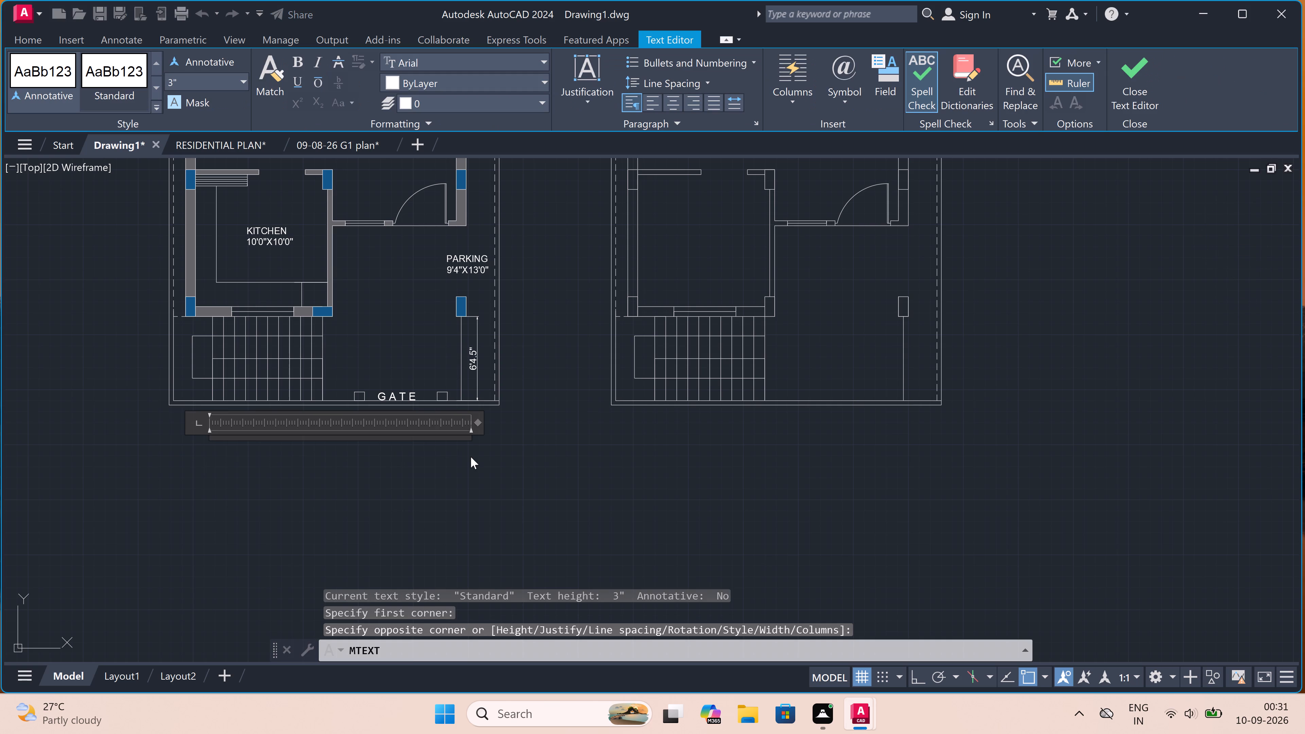
key(g)
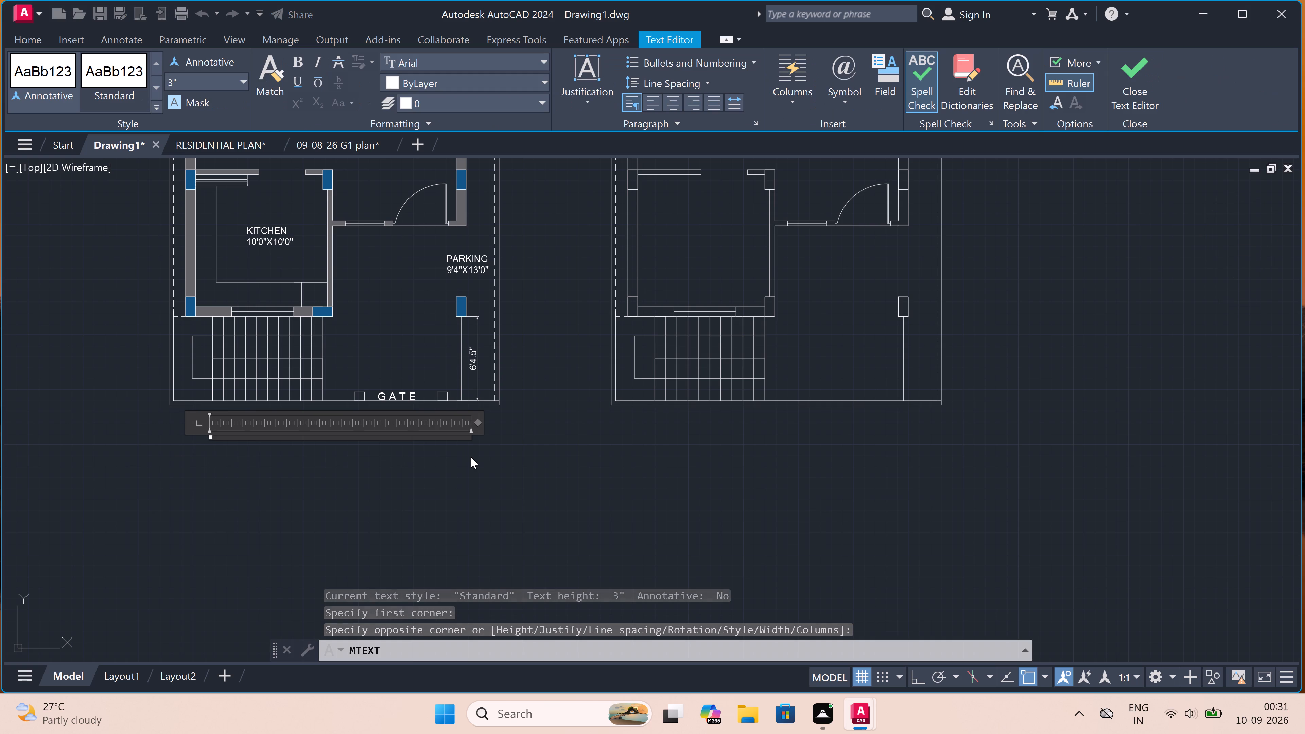
text(ROUND)
key(space)
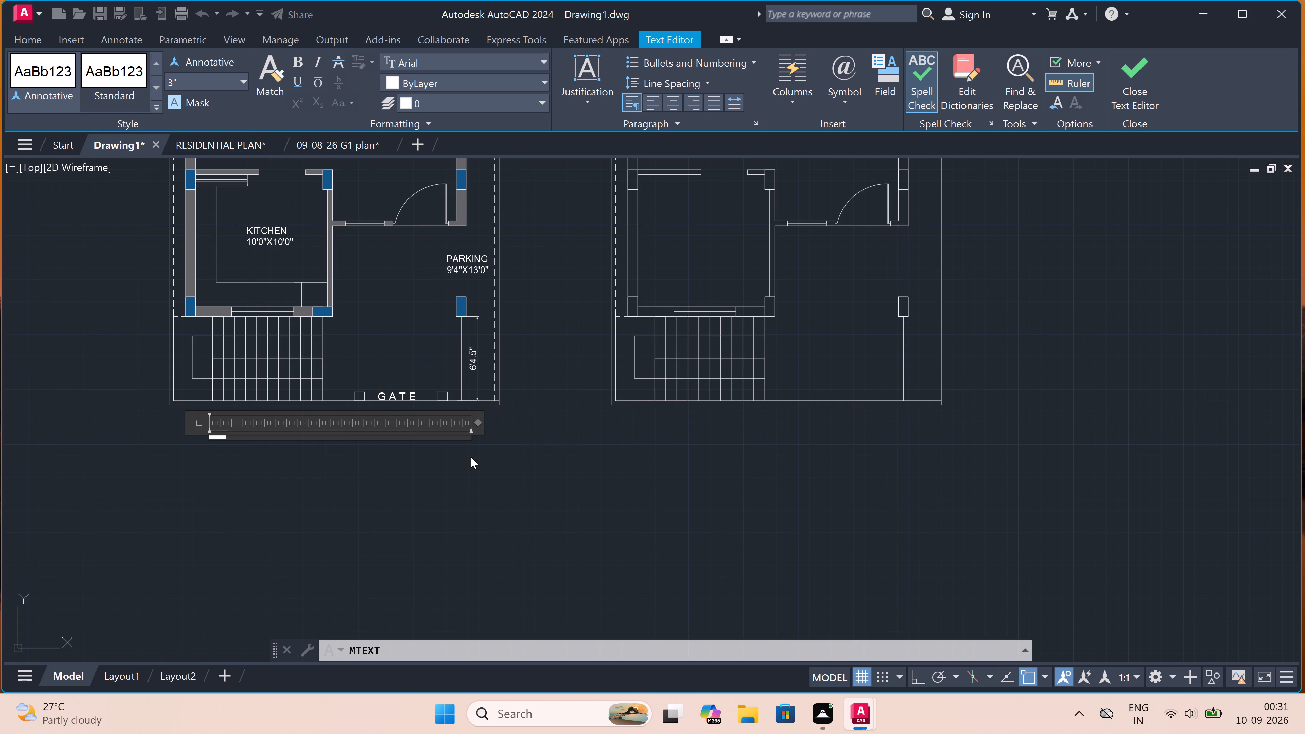
key(BackSpace)
key(BackSpace)
key(BackSpace)
key(BackSpace)
key(BackSpace)
key(BackSpace)
scroll(169, 430, up, 3)
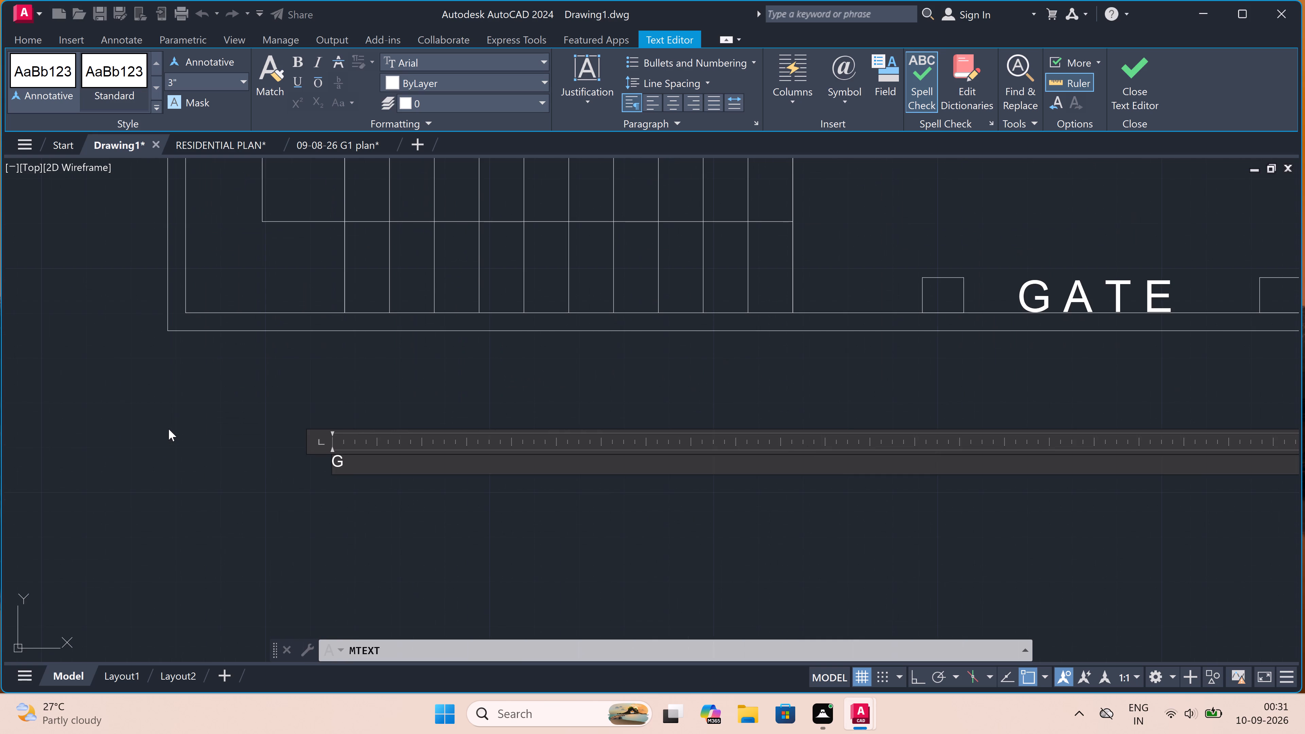
text(round)
key(space)
key(f)
text(loor)
key(space)
key(p)
text(lan)
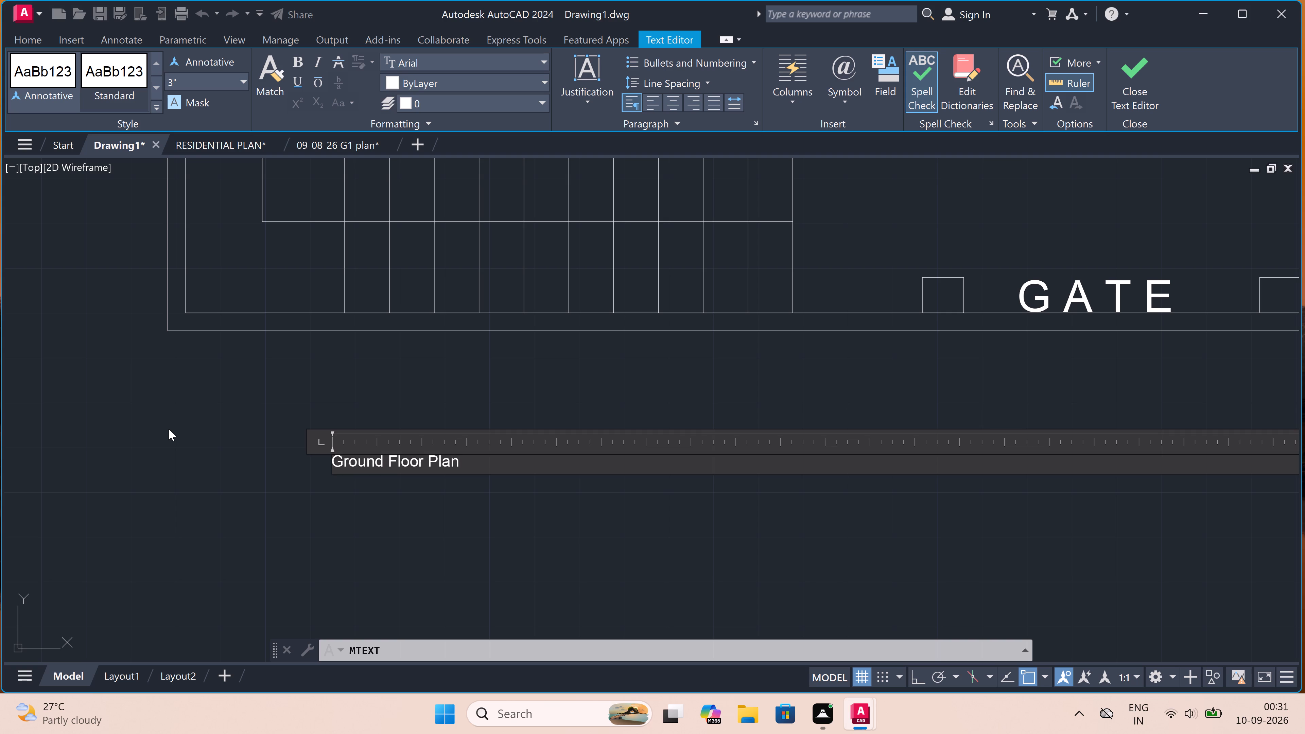
click(169, 426)
Set the text height of the "Ground Floor Plan" title to 11".
drag(537, 441, 508, 445)
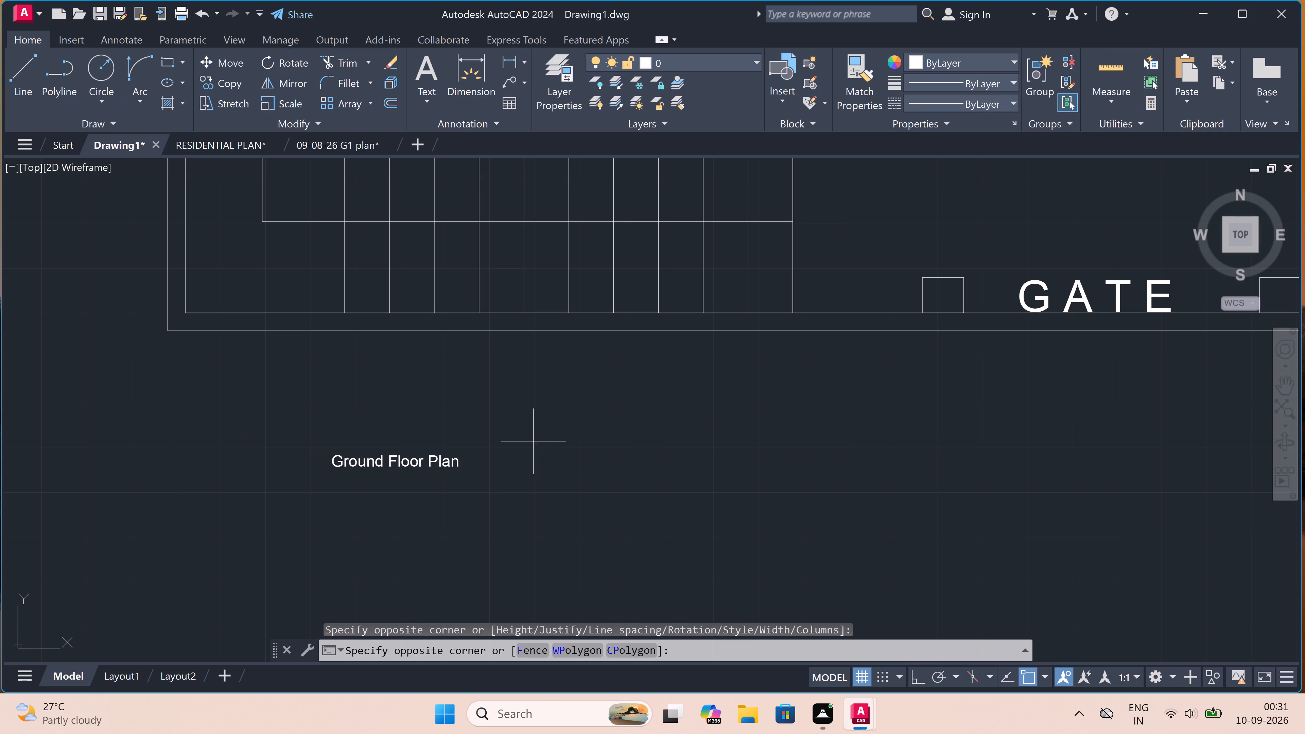
click(47, 544)
right_click(56, 381)
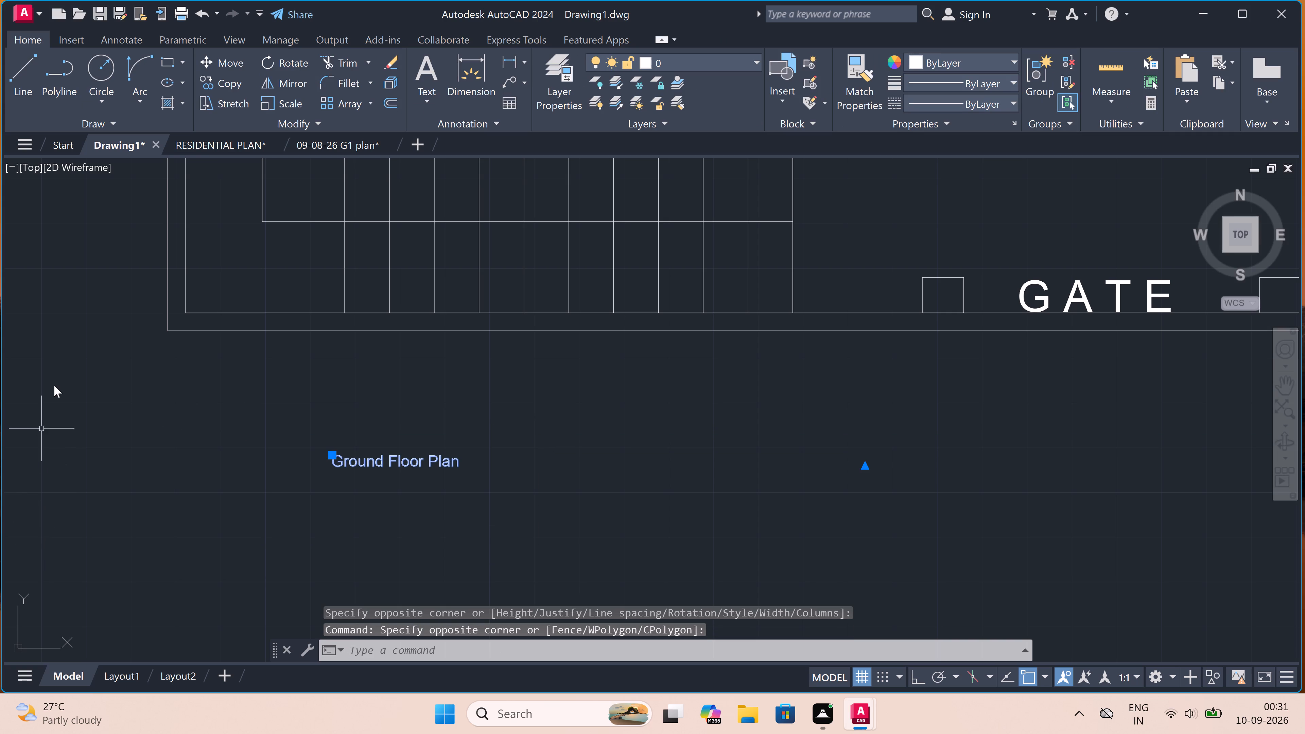
click(151, 660)
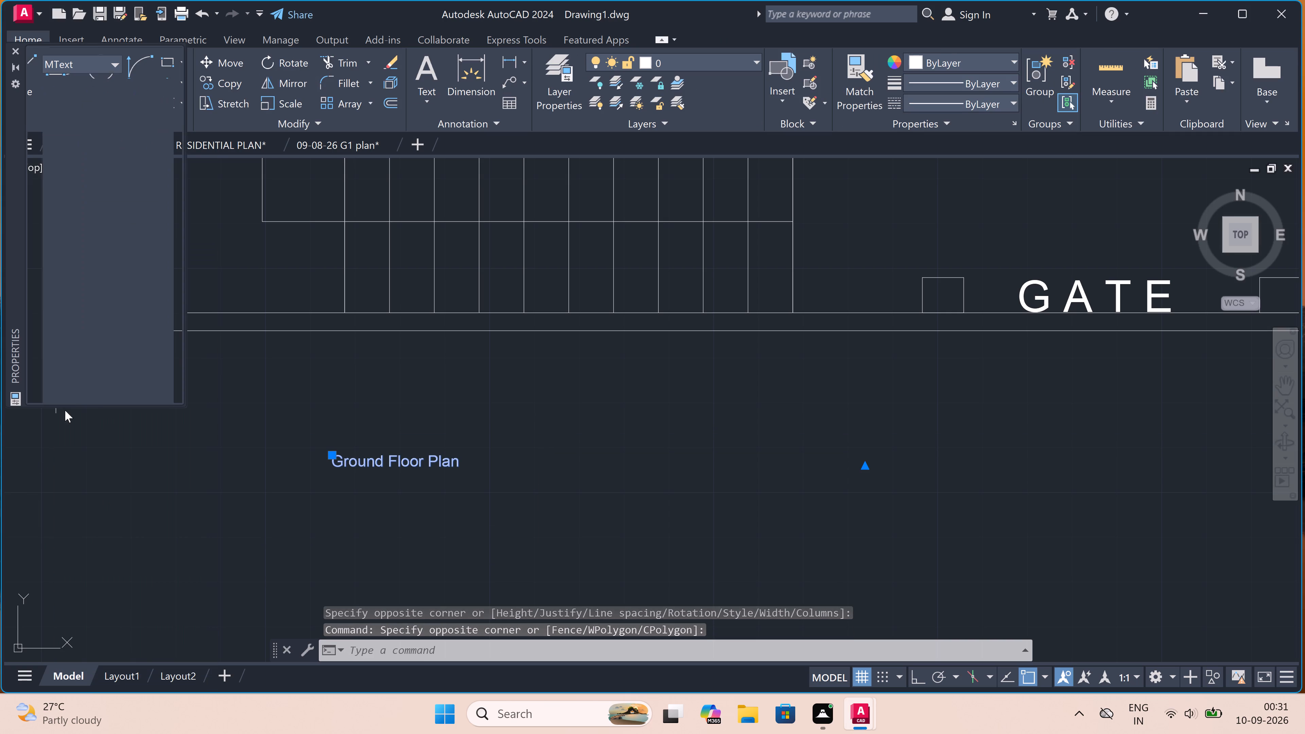
double_click(130, 386)
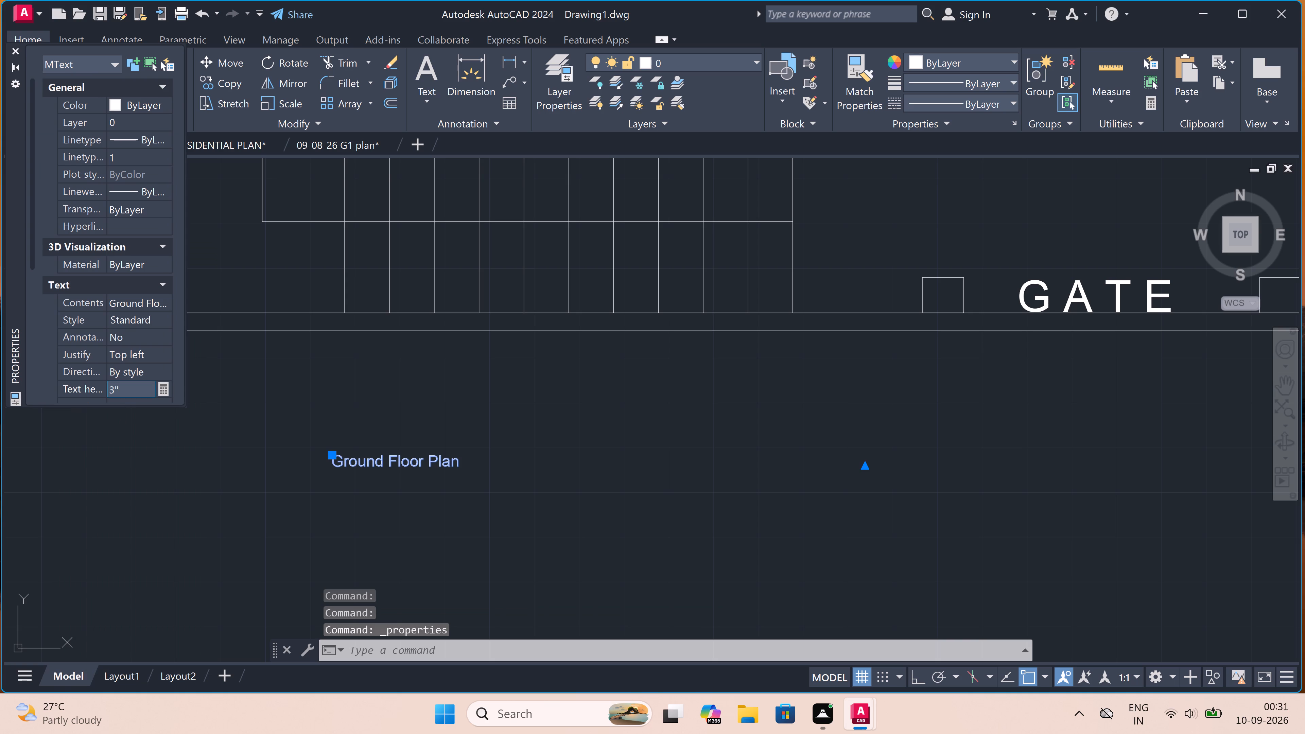
key(BackSpace)
key(BackSpace)
key(BackSpace)
key(BackSpace)
key(BackSpace)
key(BackSpace)
key(BackSpace)
key(BackSpace)
key(BackSpace)
key(BackSpace)
text(11")
click(331, 421)
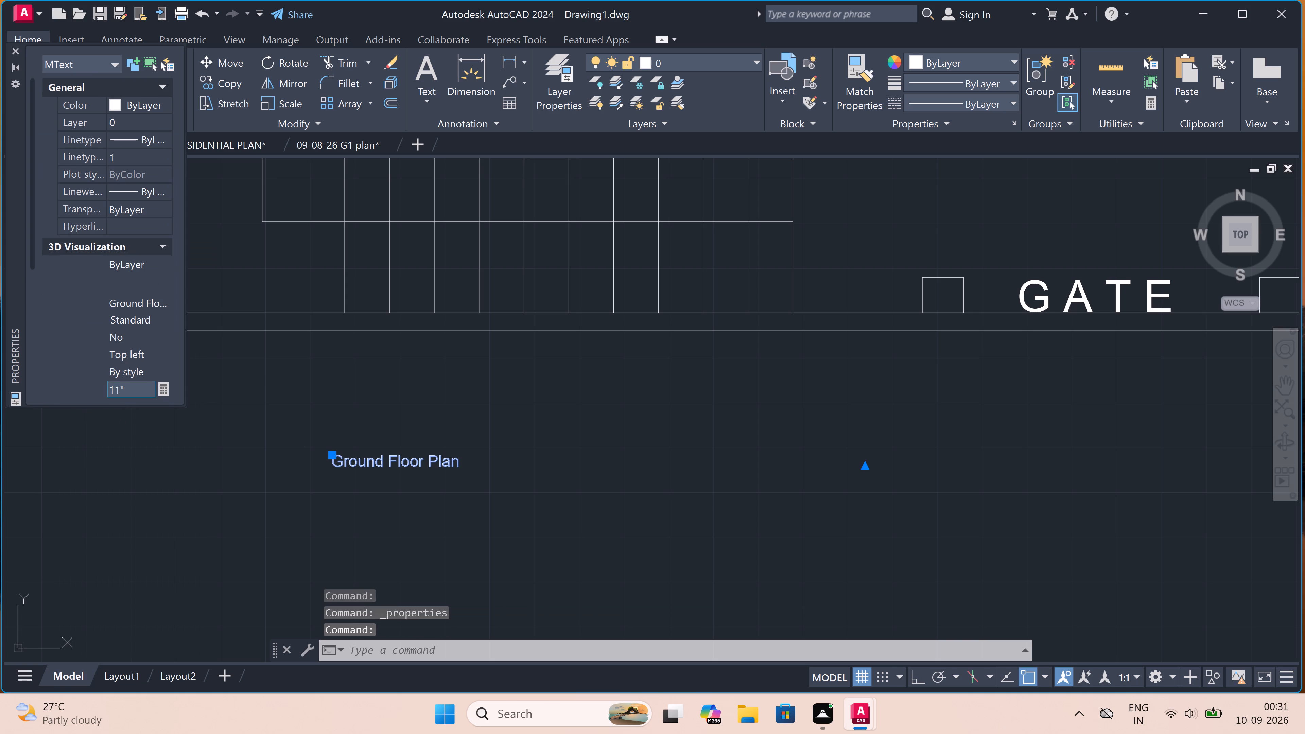
key(Escape)
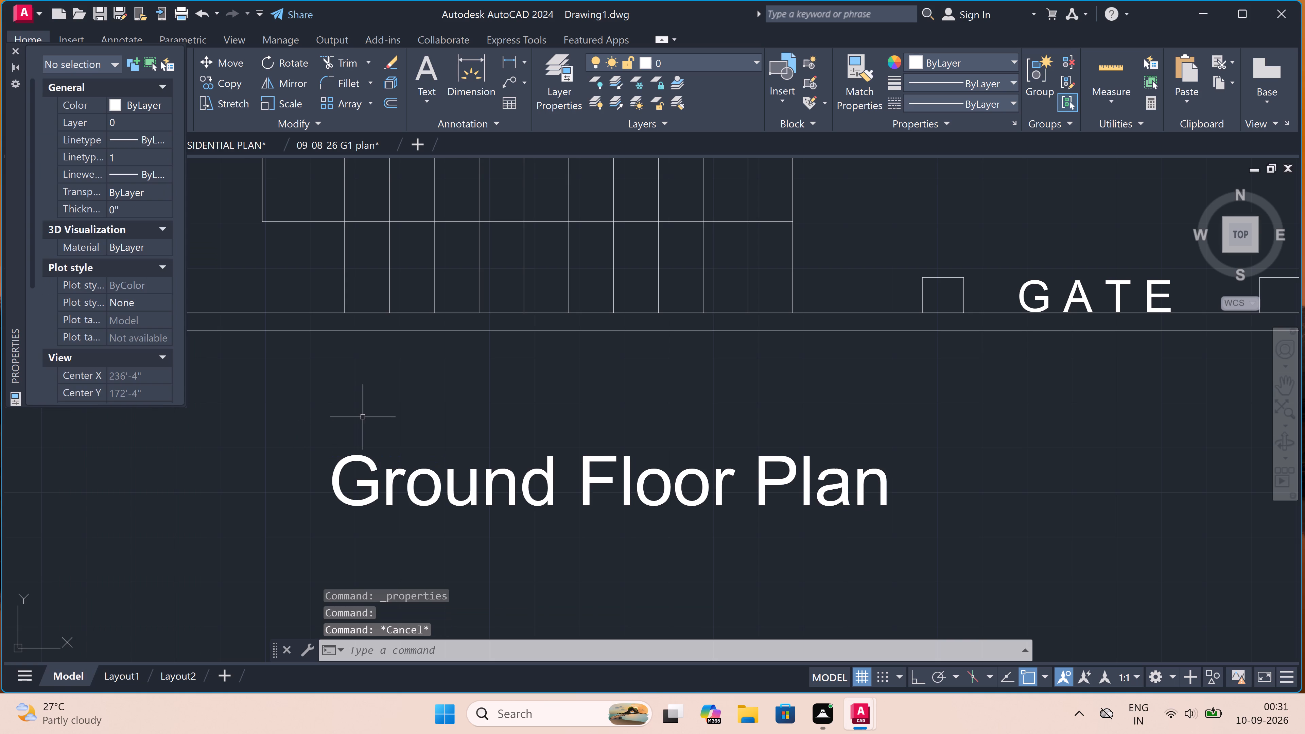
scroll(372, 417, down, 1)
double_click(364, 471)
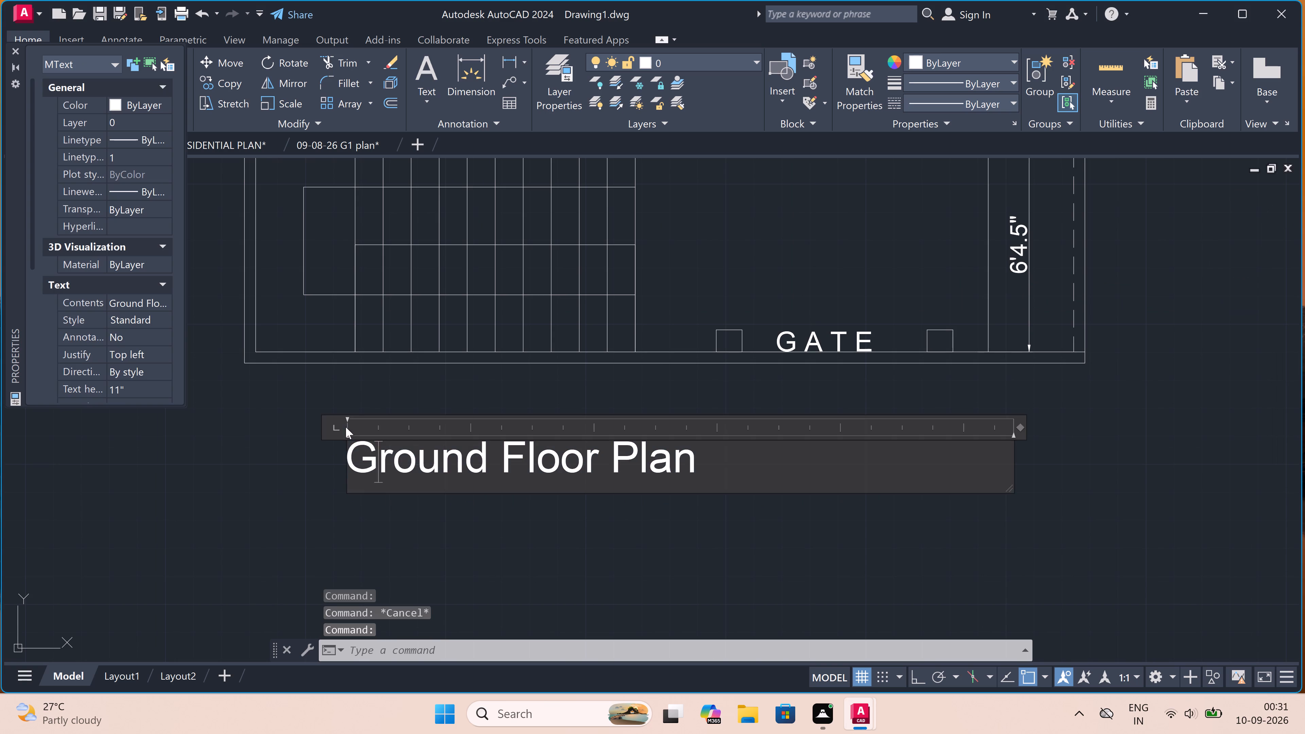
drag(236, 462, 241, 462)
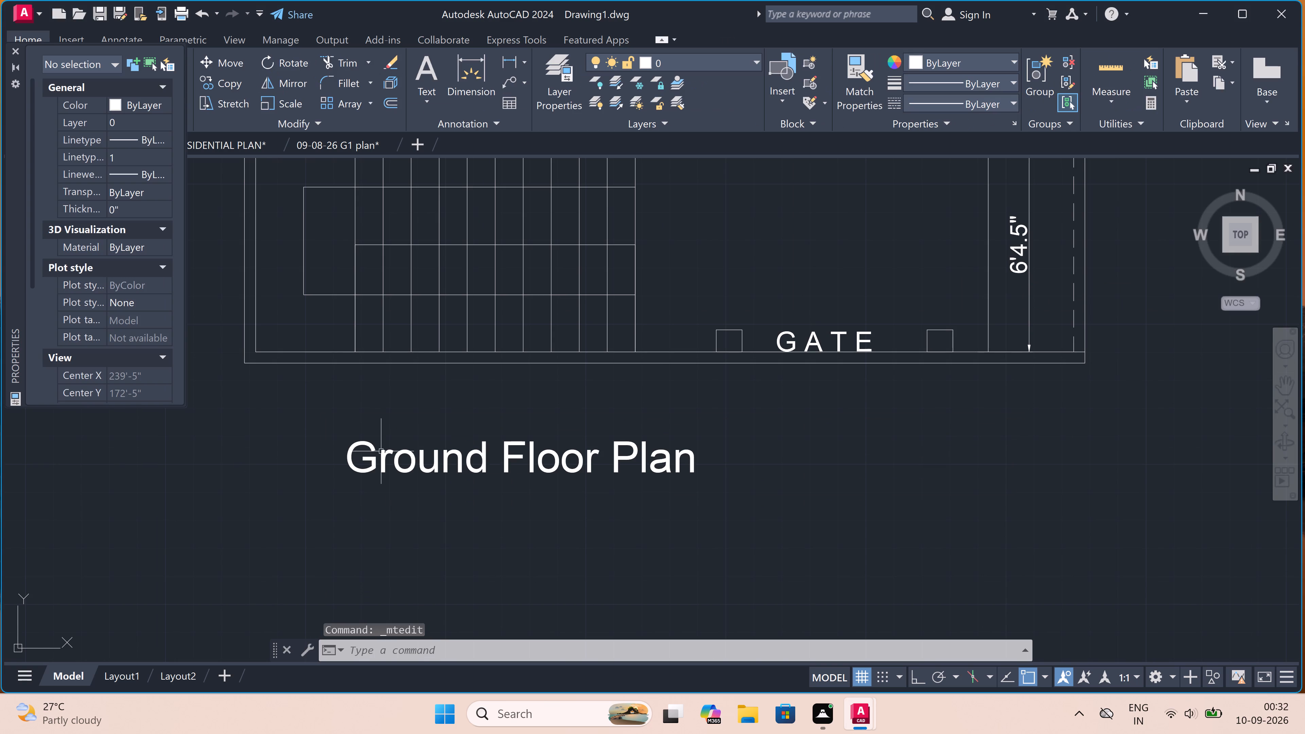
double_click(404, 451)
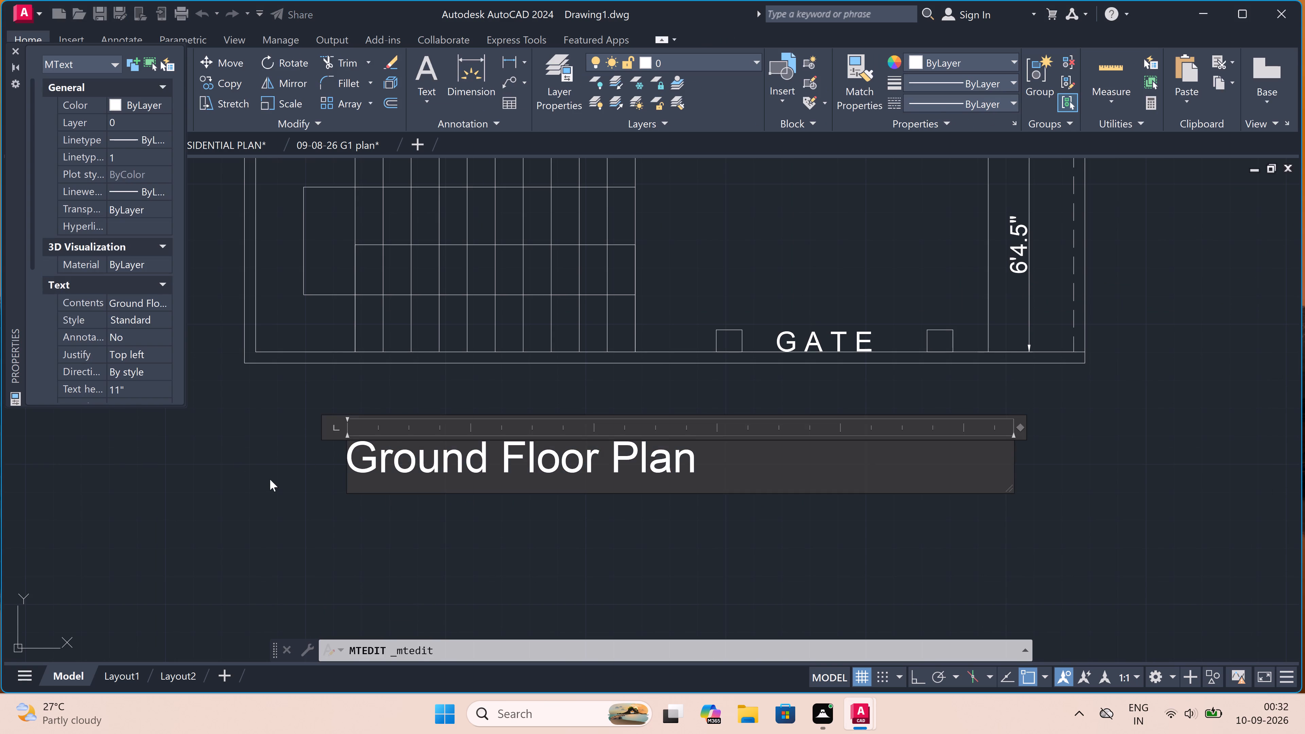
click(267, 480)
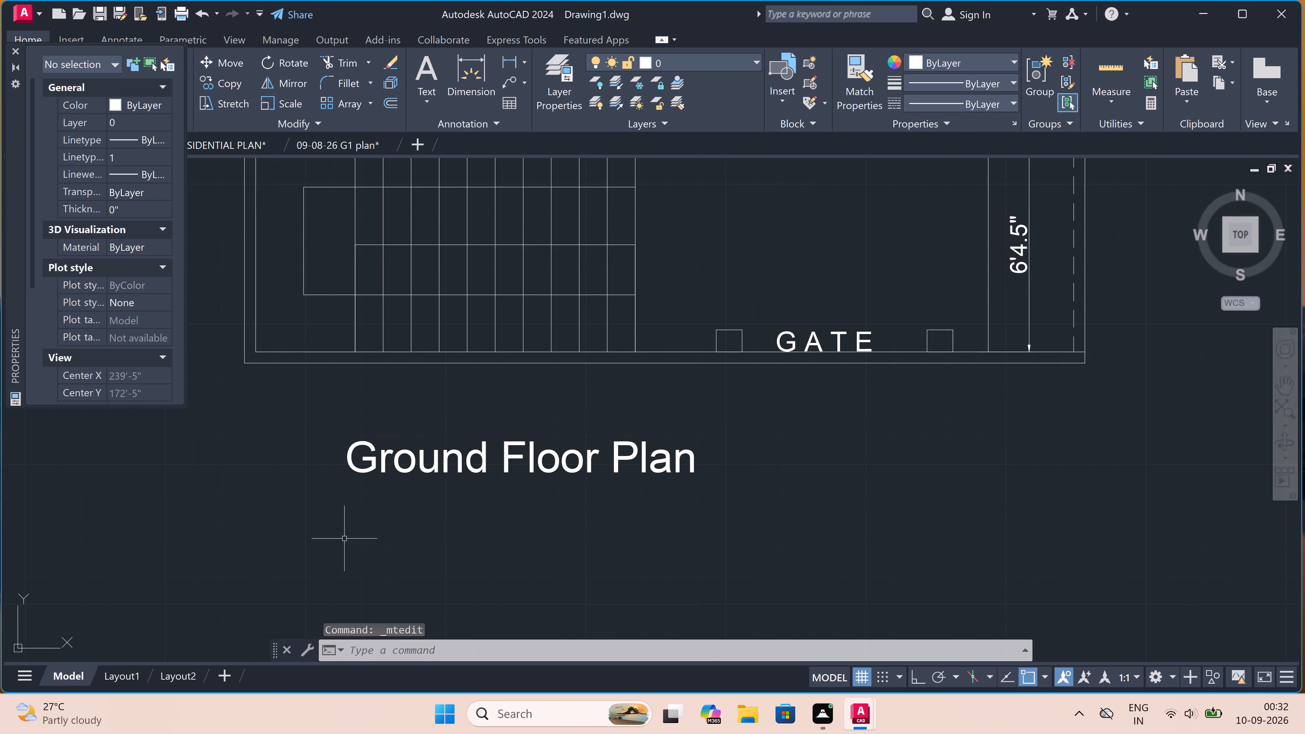
Move the "Ground Floor Plan" title east and slightly lower so it sits beneath the GATE label of the left plan.
click(355, 468)
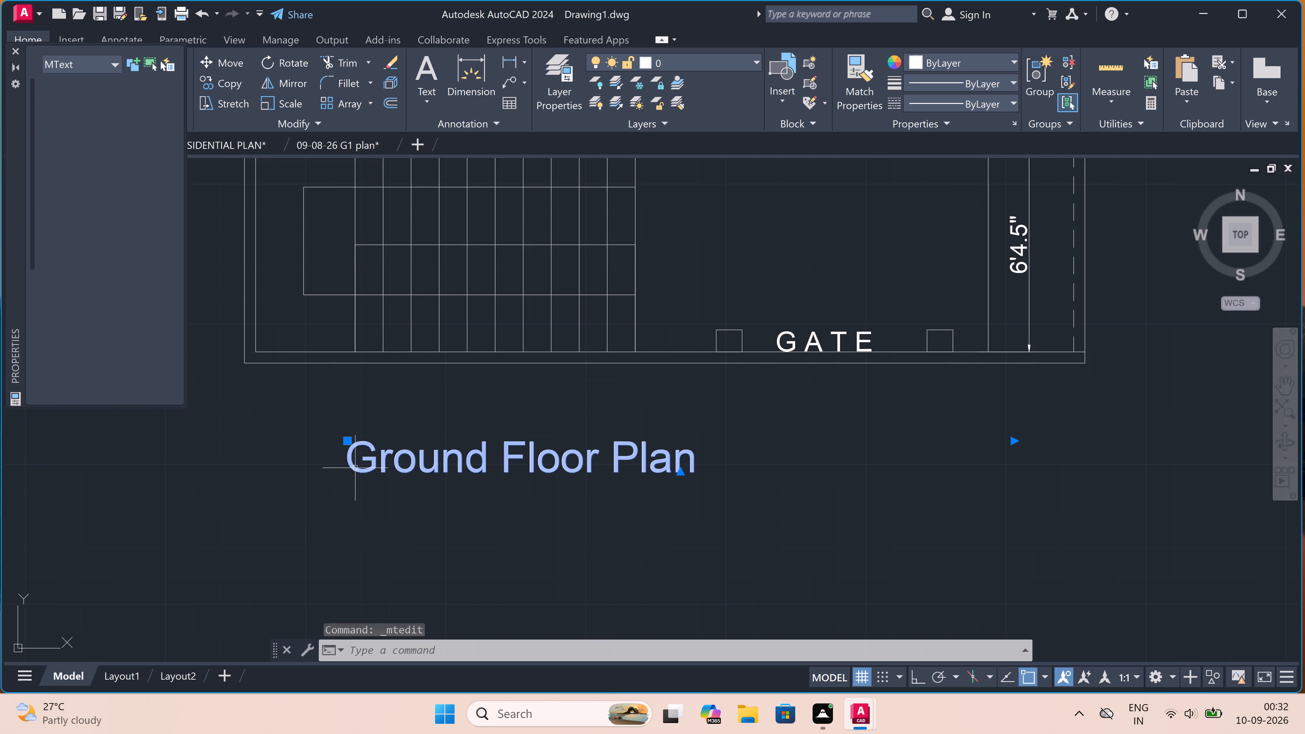
drag(344, 438, 348, 439)
click(354, 440)
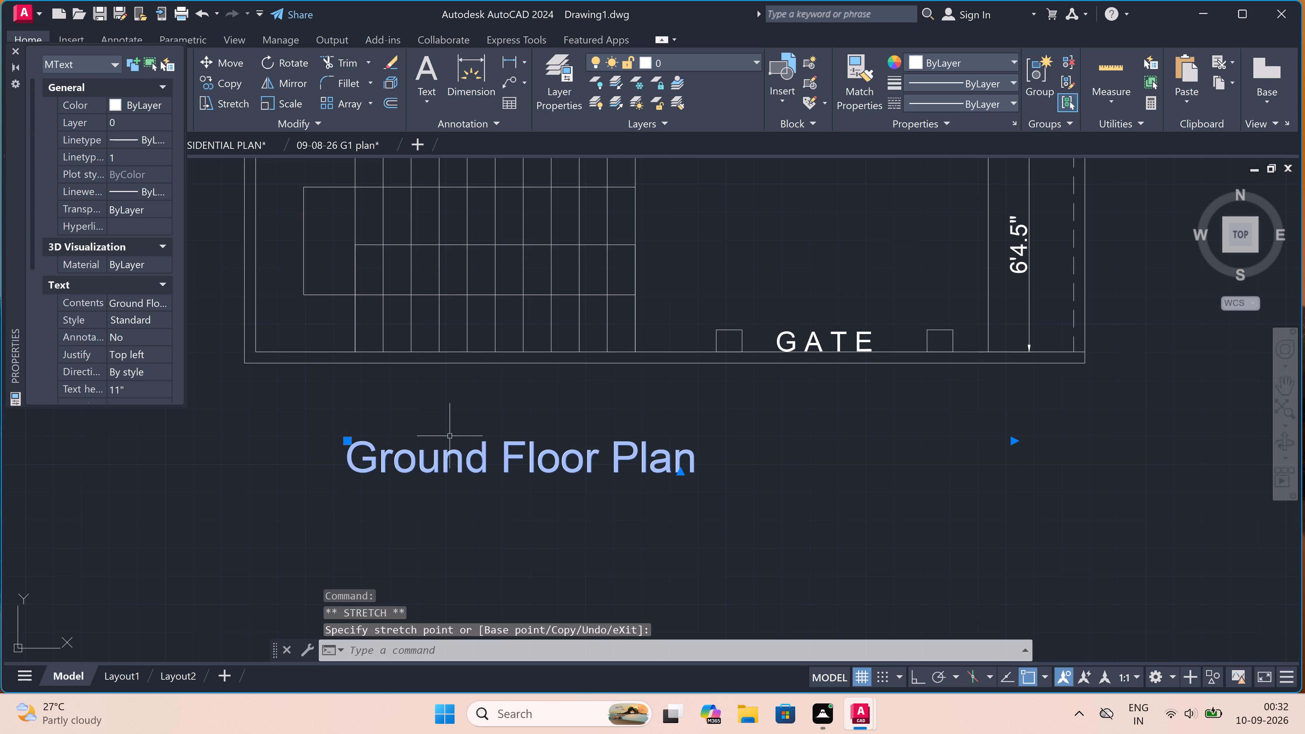
double_click(349, 439)
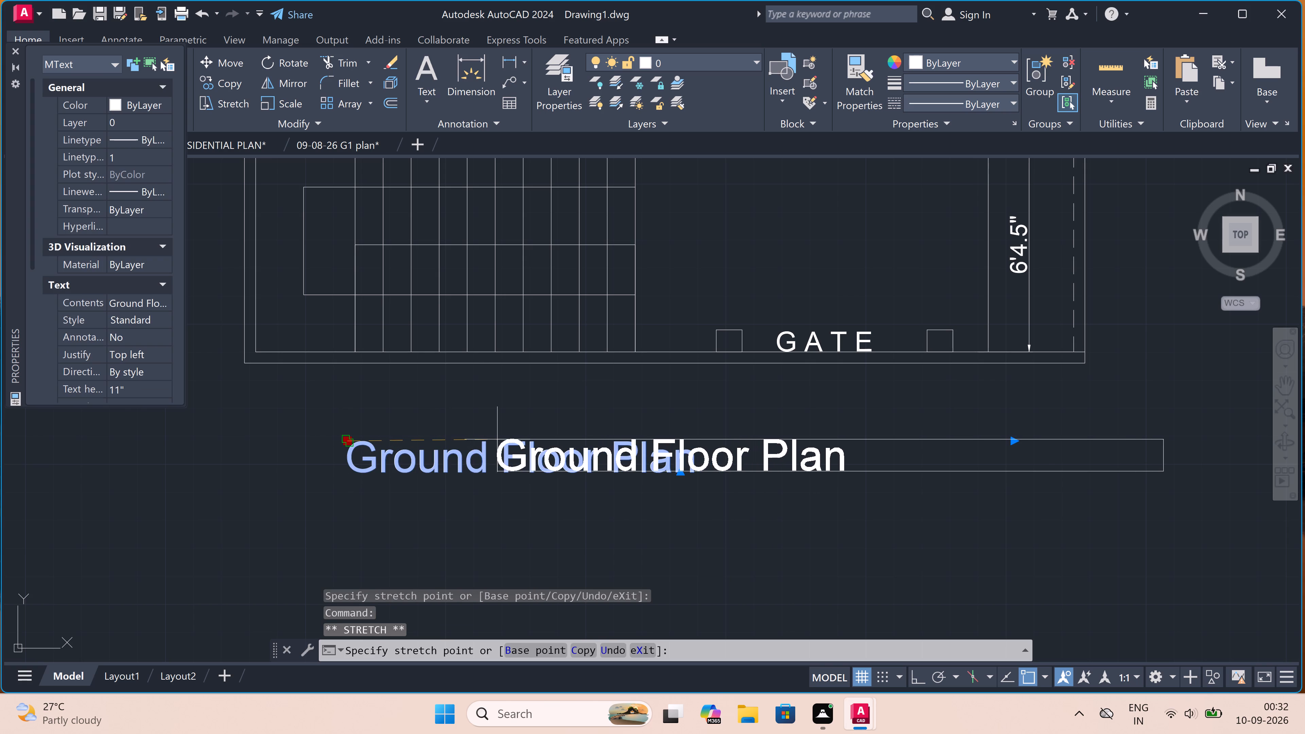
click(497, 439)
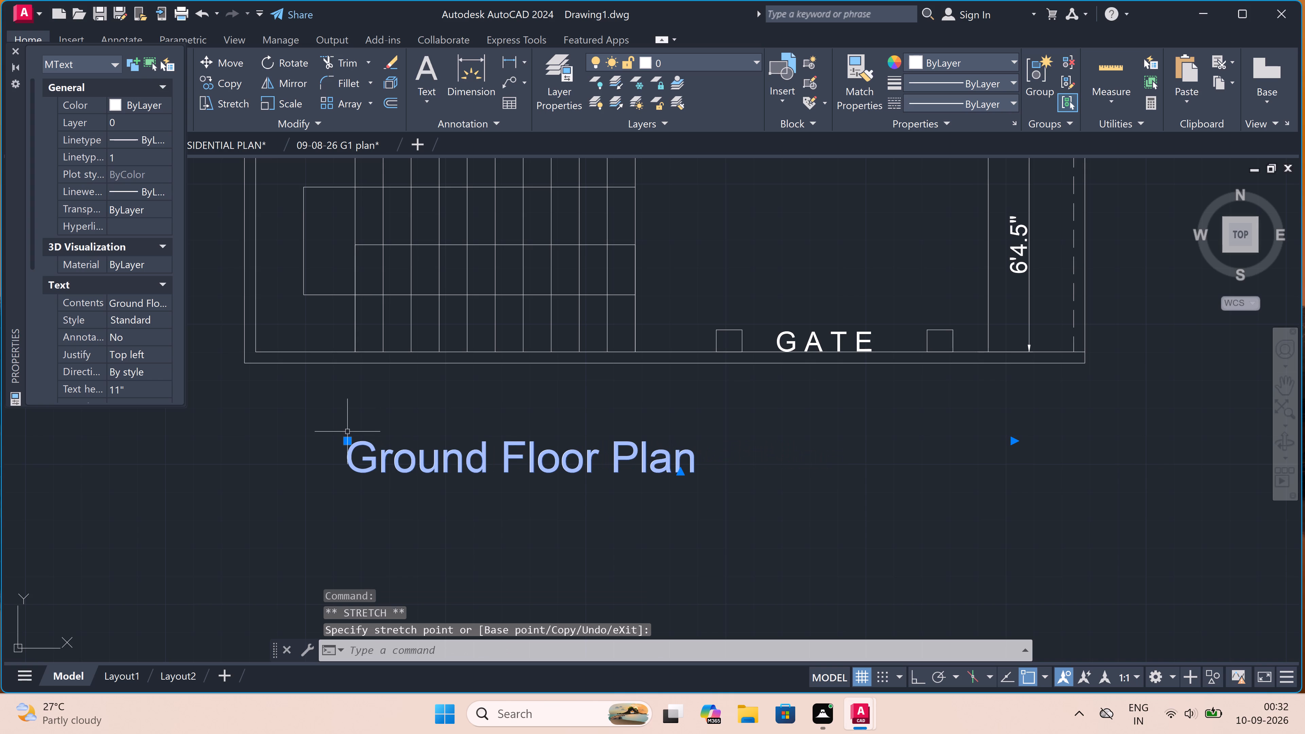
drag(344, 437, 435, 450)
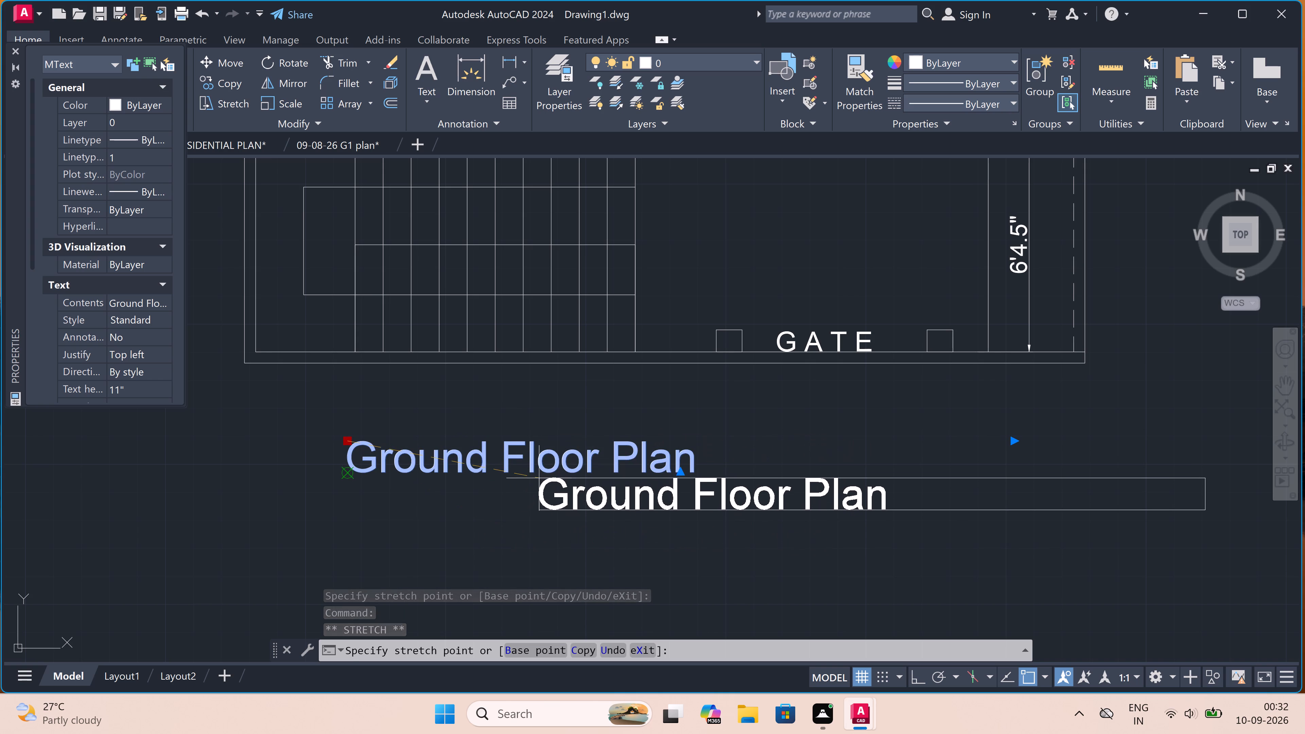
click(540, 480)
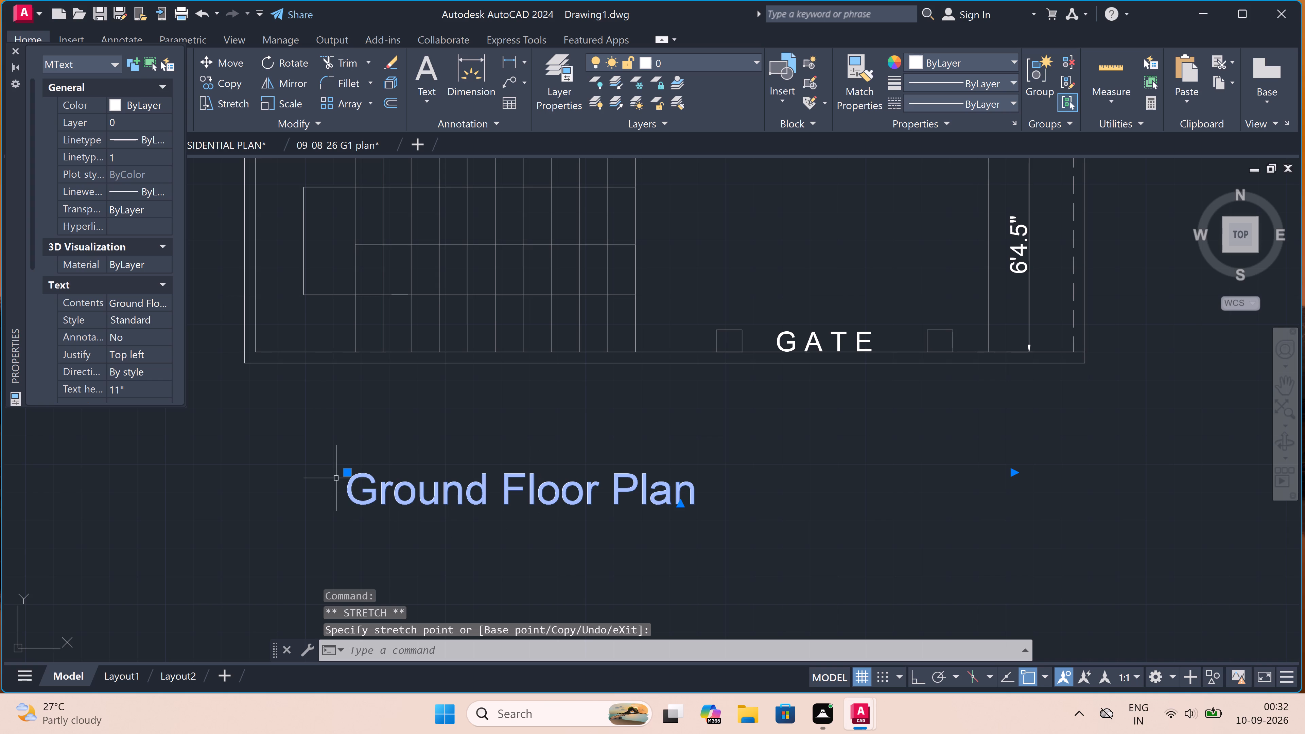
drag(349, 470, 352, 471)
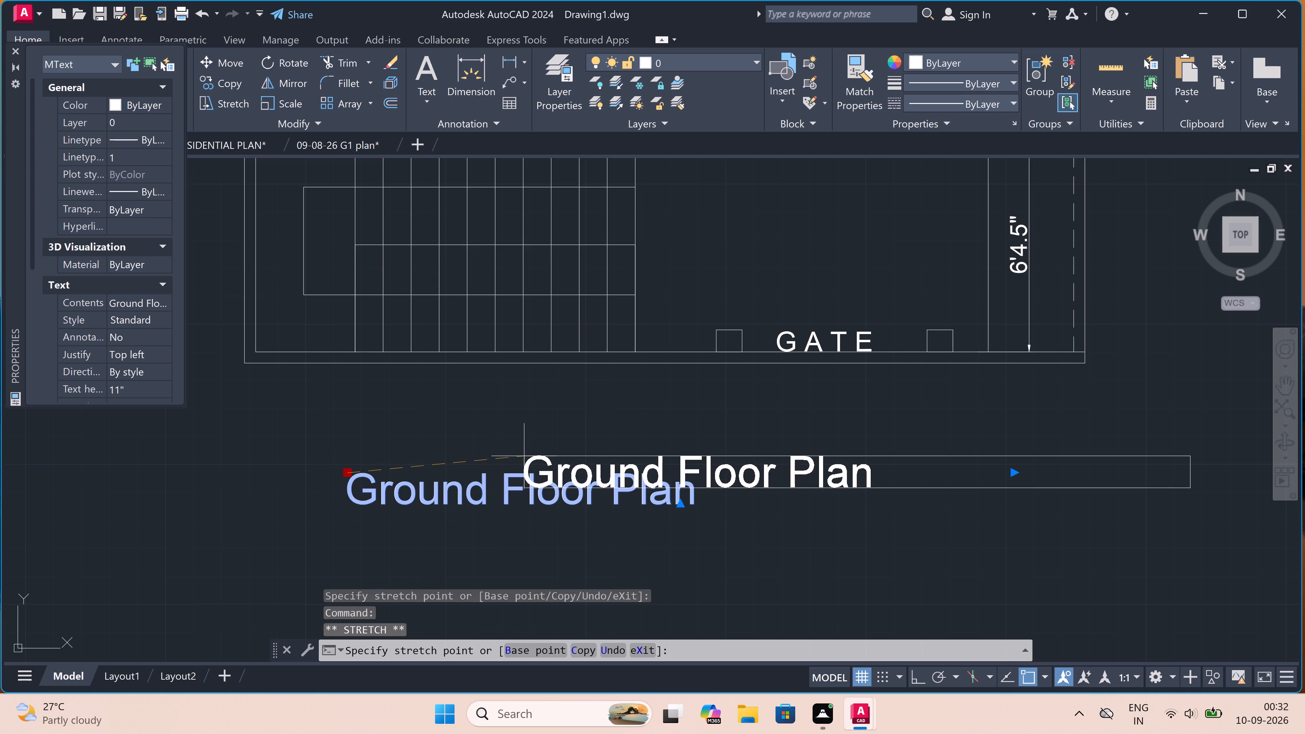
click(556, 449)
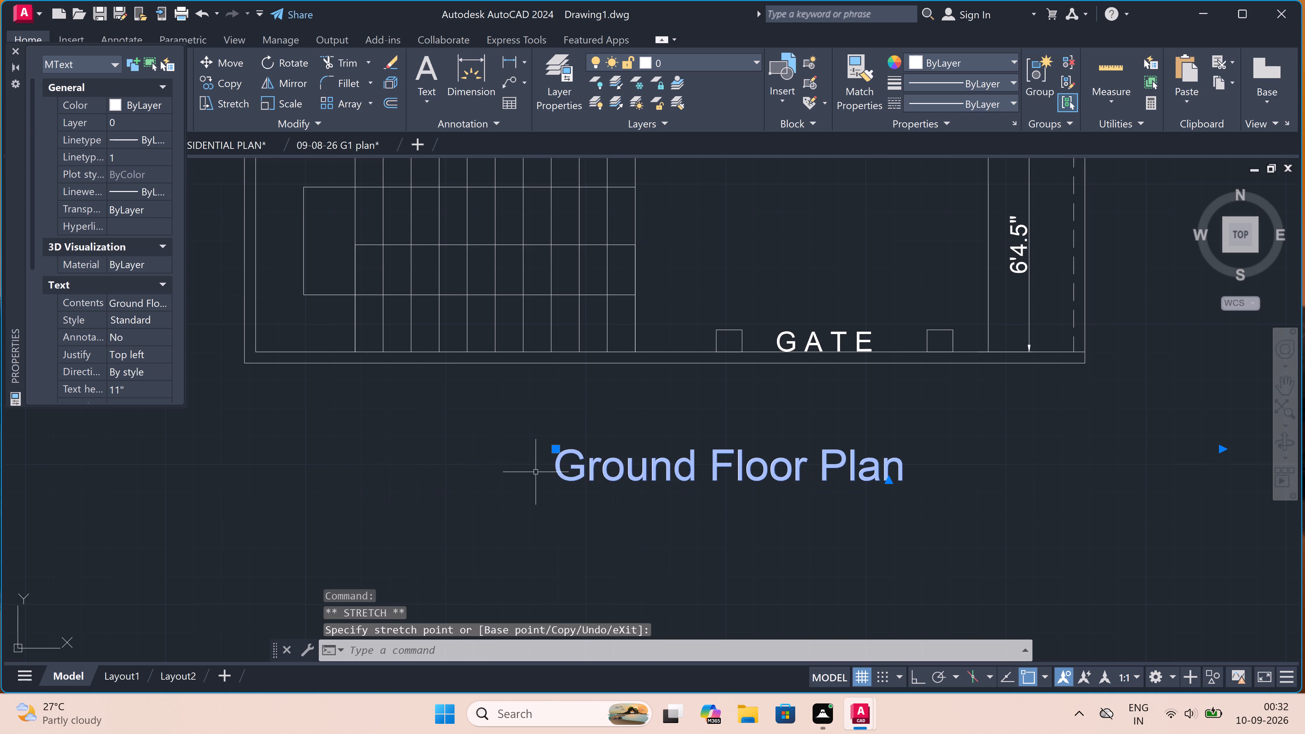
key(Escape)
Underline the "Ground Floor Plan" title with a horizontal line about 10'-0" long, with ortho on.
scroll(497, 485, down, 3)
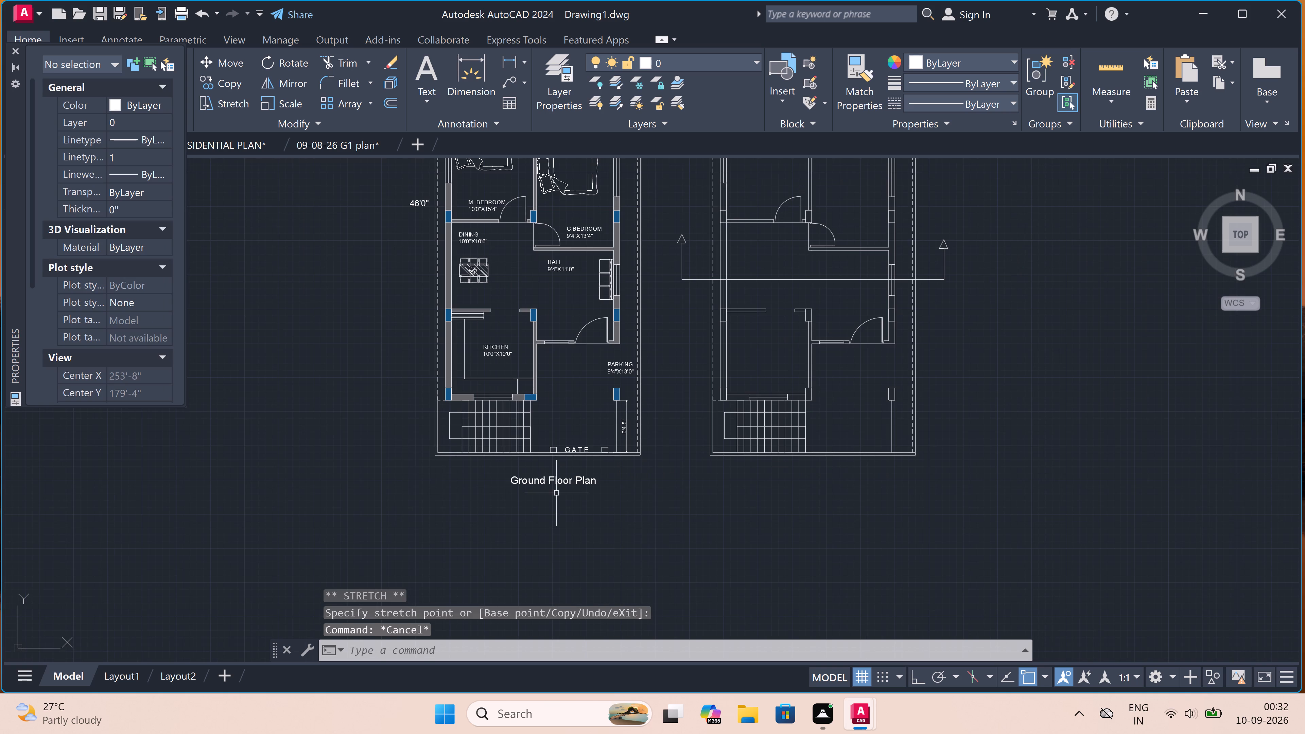
scroll(543, 487, up, 3)
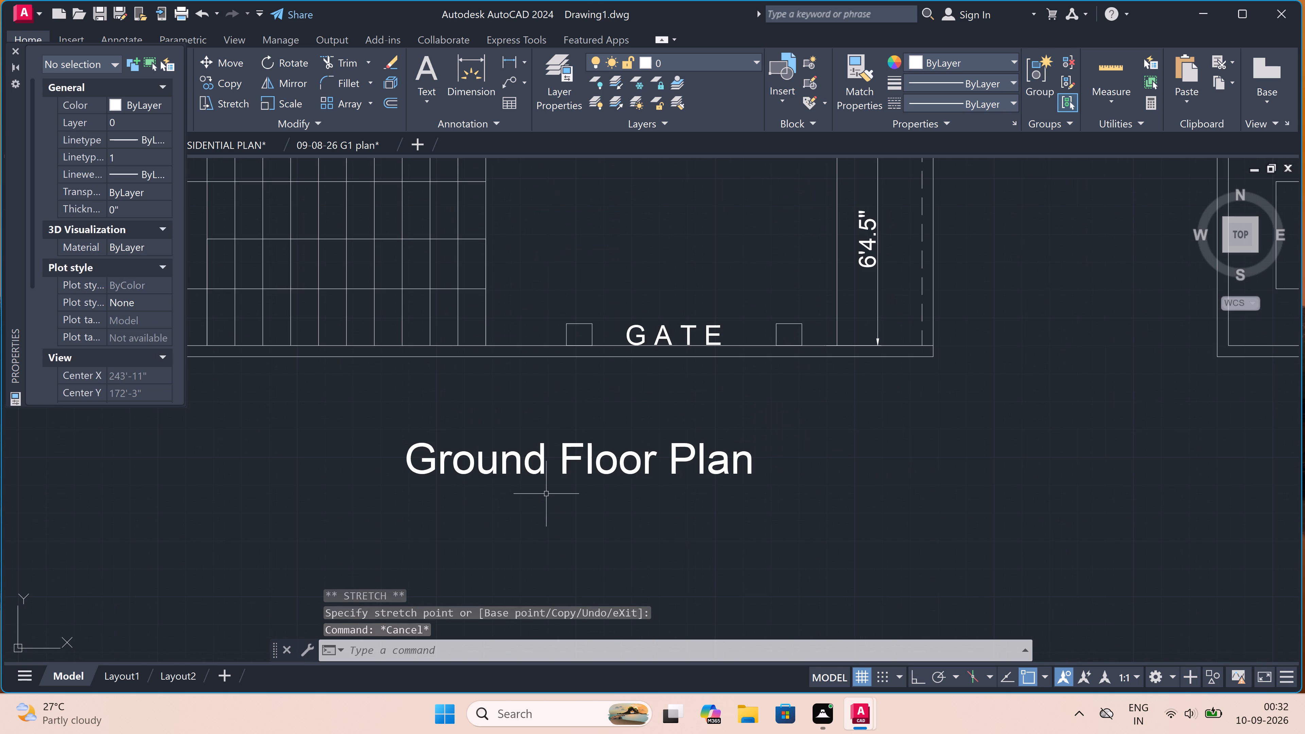
key(l)
key(space)
scroll(415, 473, up, 1)
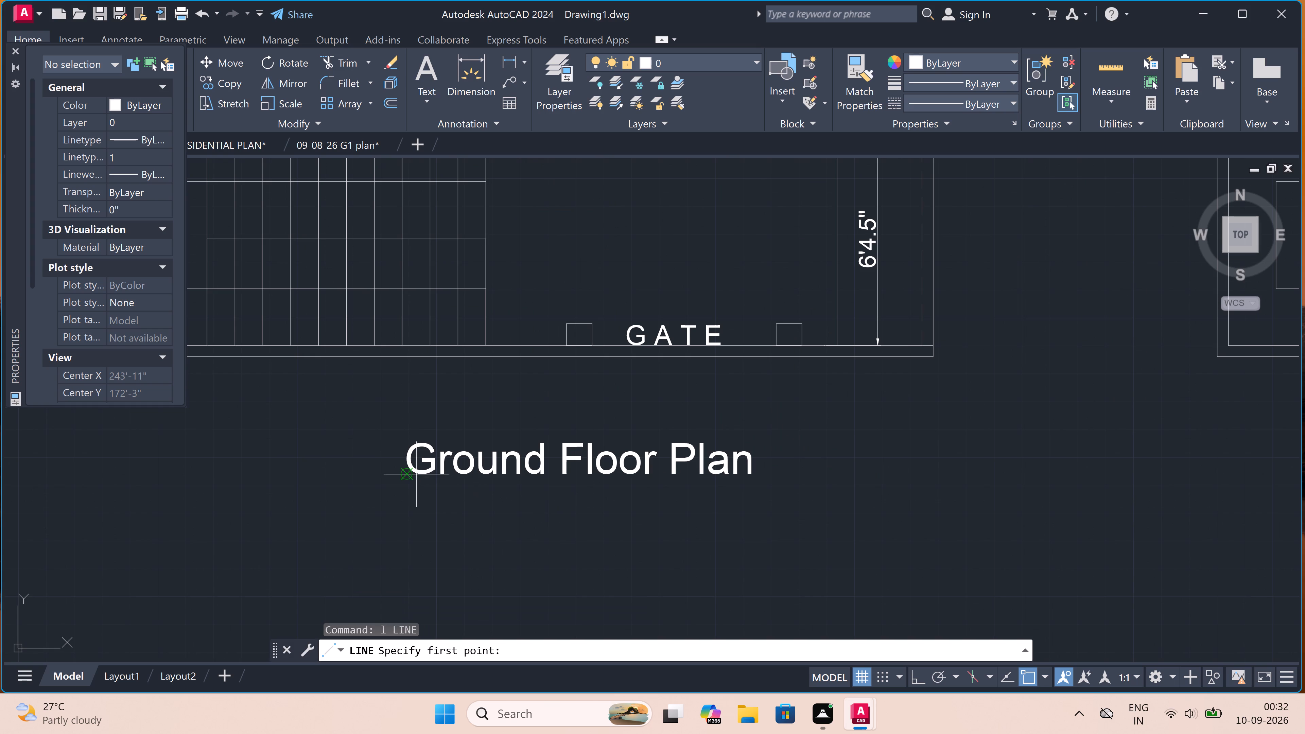
scroll(415, 473, up, 3)
click(403, 489)
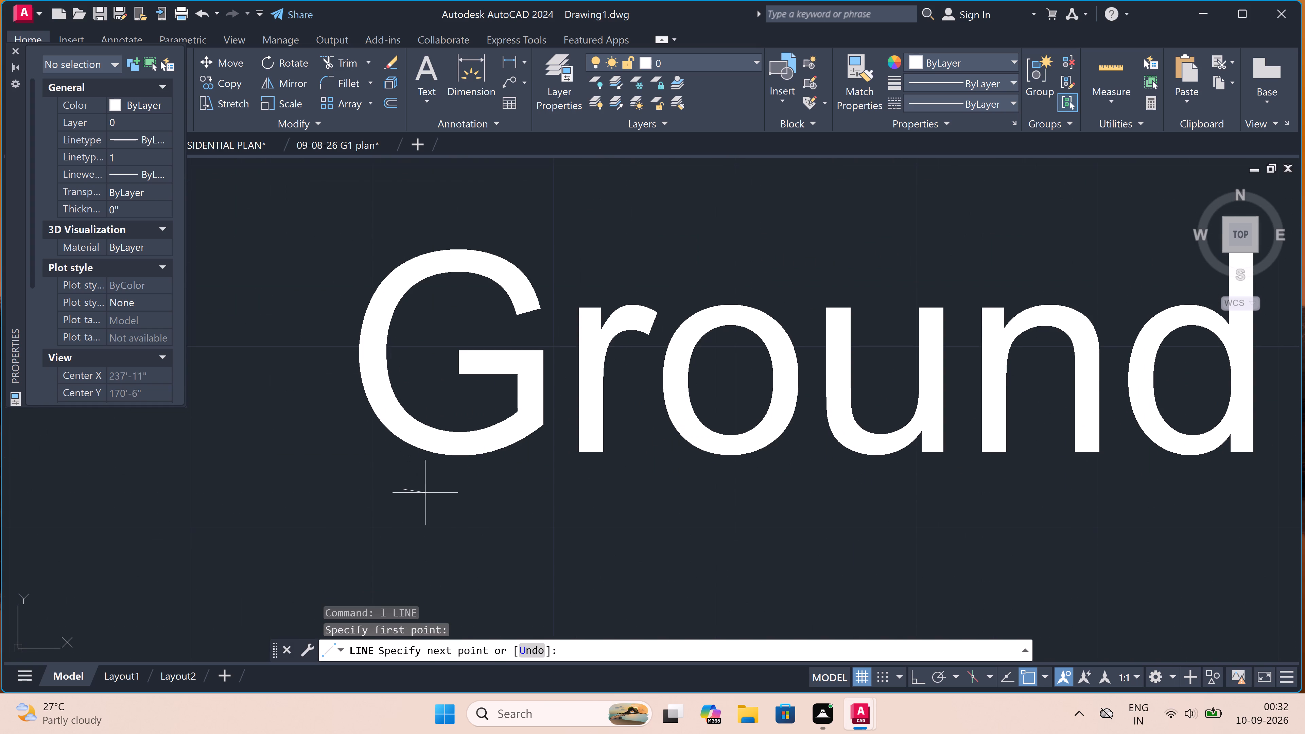
scroll(602, 516, down, 2)
key(F8)
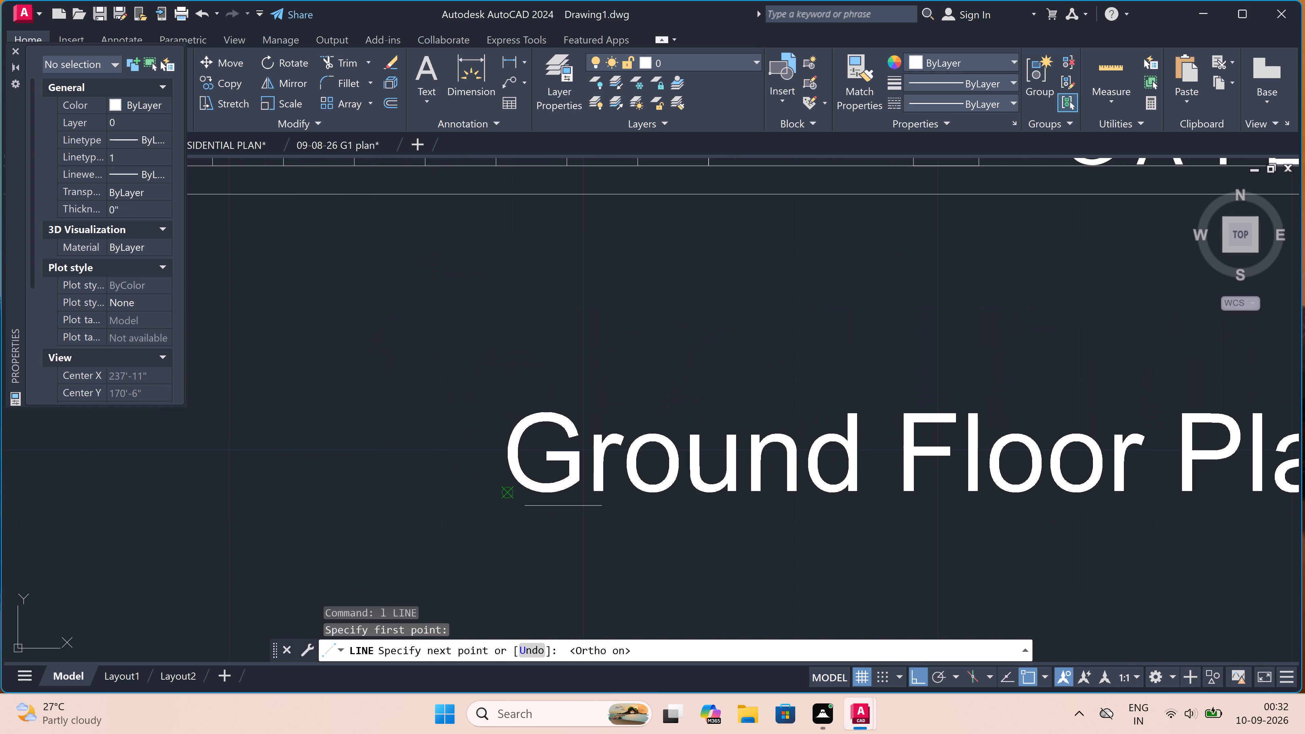
scroll(602, 515, down, 3)
scroll(770, 498, up, 3)
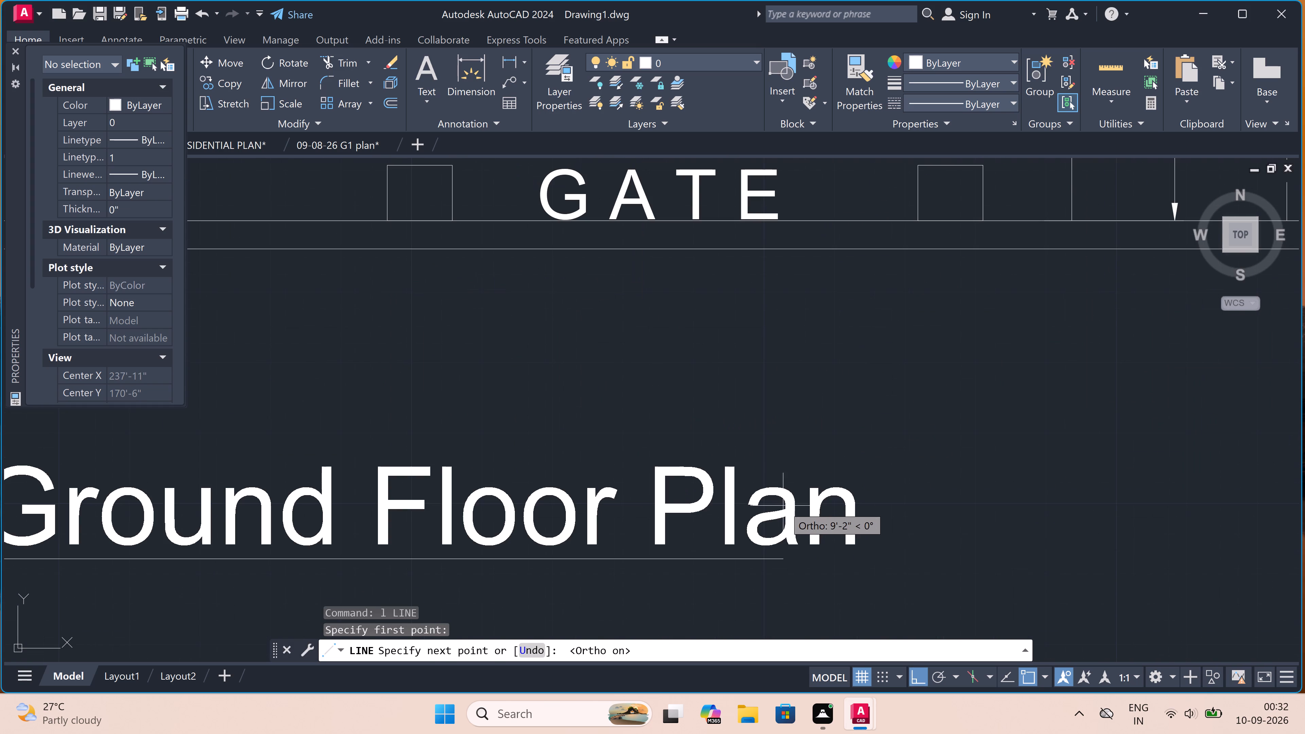
scroll(818, 527, up, 3)
scroll(912, 574, down, 3)
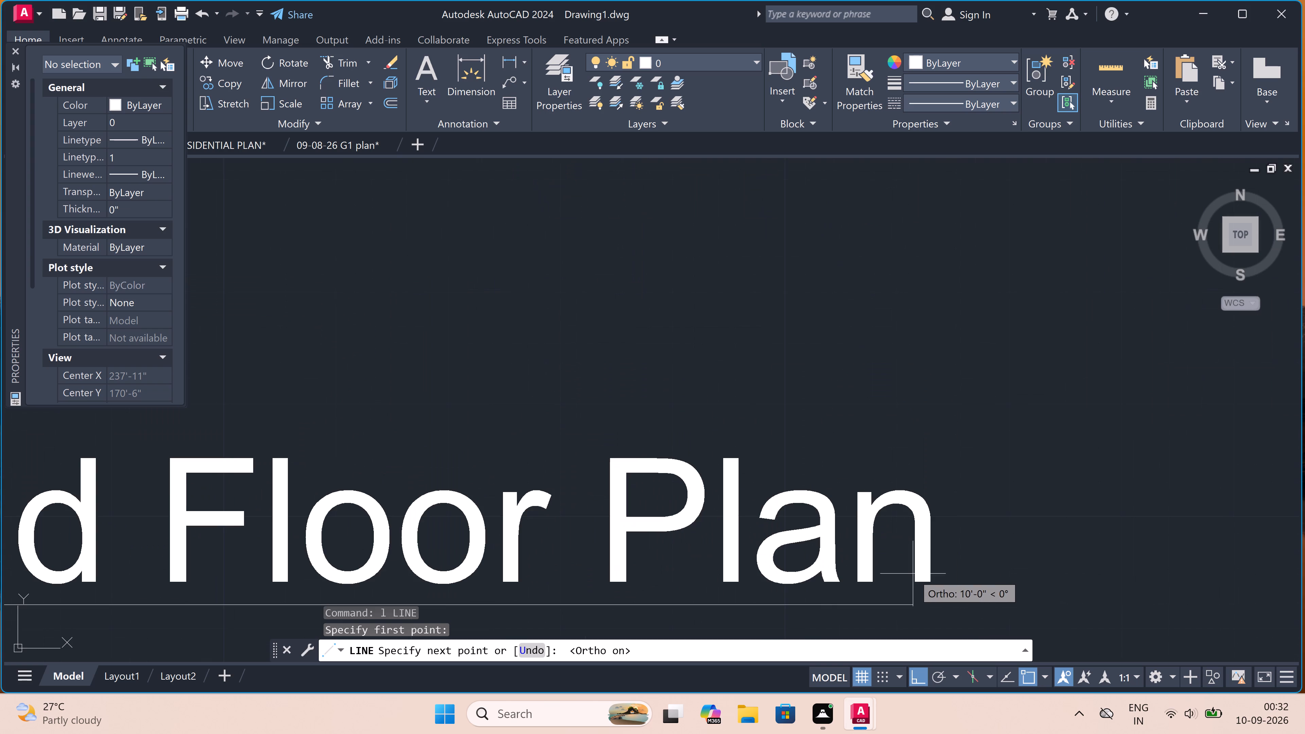
scroll(931, 605, up, 3)
click(926, 600)
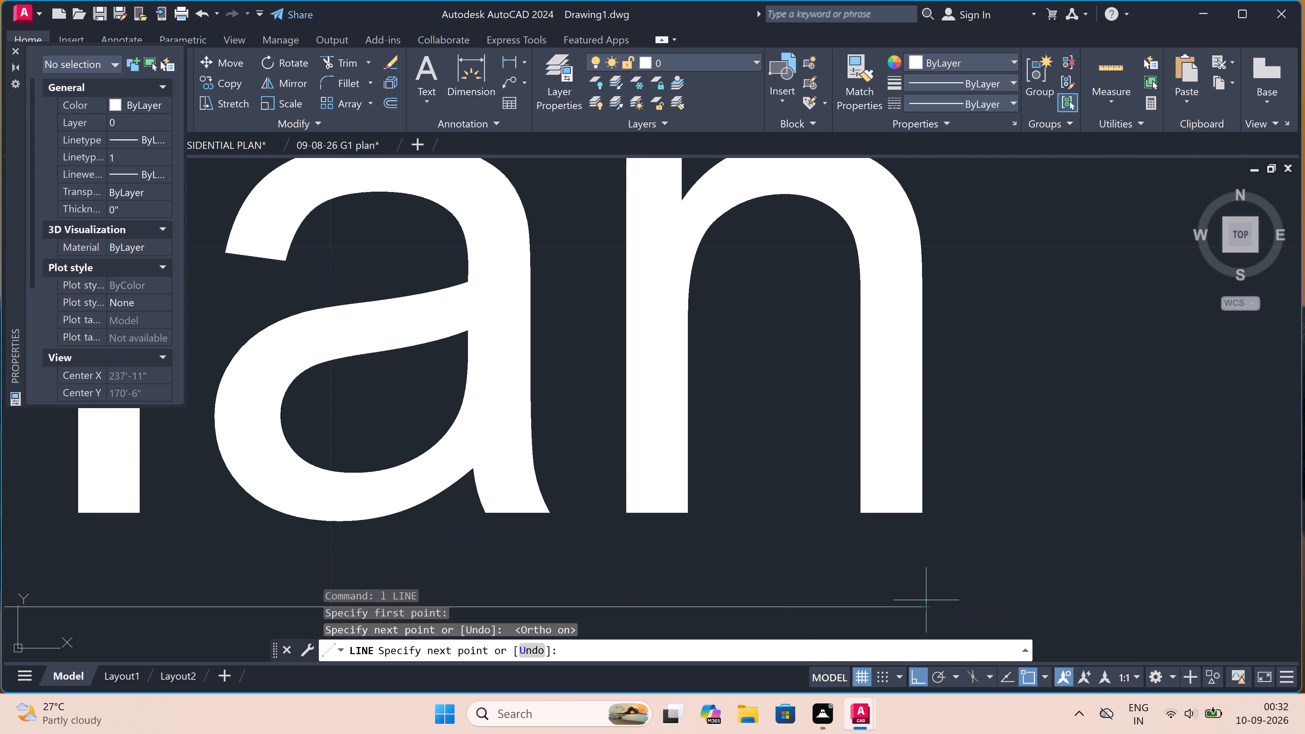
key(Escape)
Place a horizontal construction line (XLINE) just above the left plan's 25'0" dimension, spanning over both plans.
scroll(950, 552, down, 4)
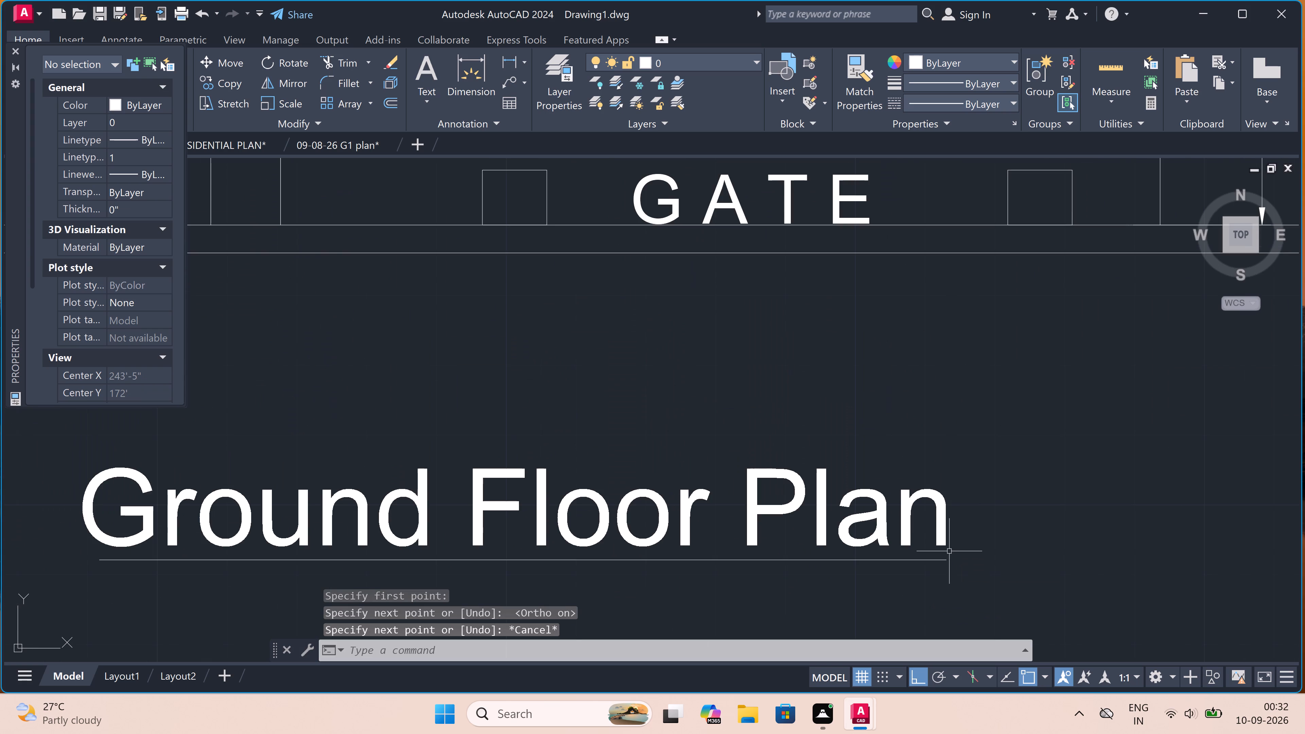
scroll(949, 549, down, 3)
scroll(738, 534, down, 3)
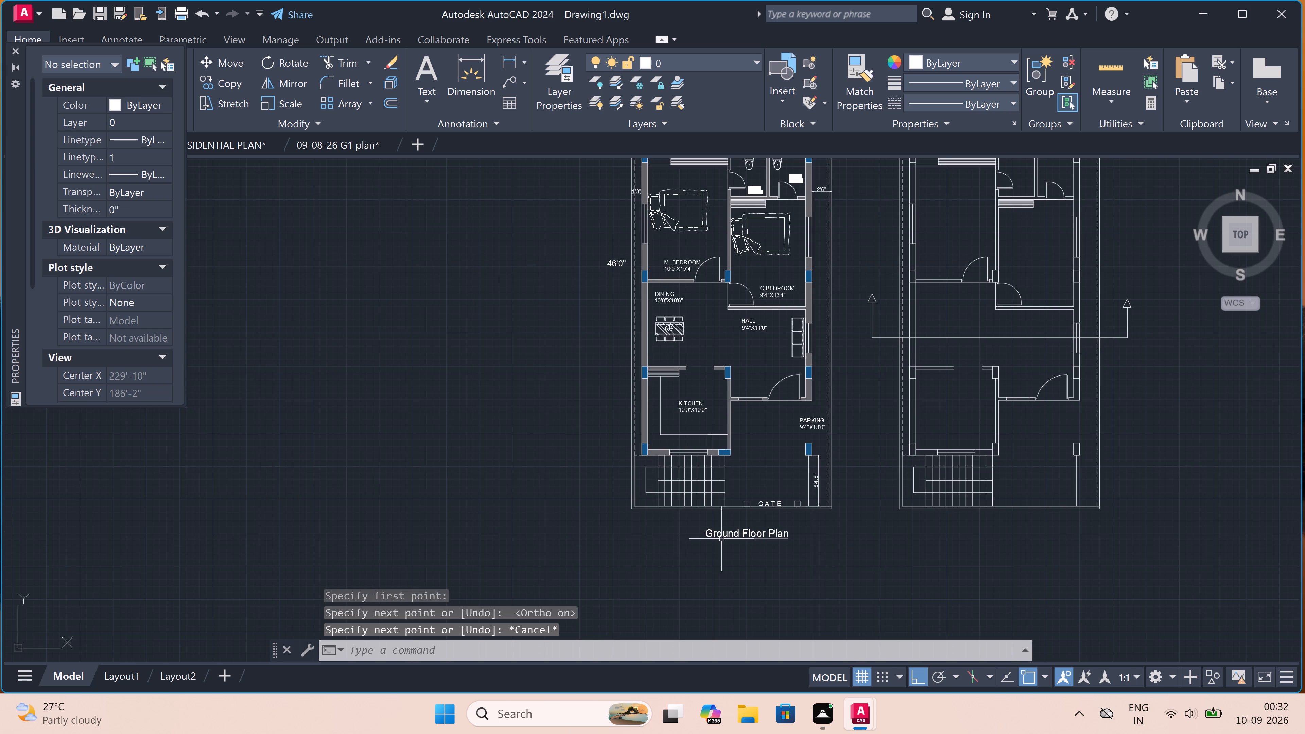
scroll(756, 399, down, 2)
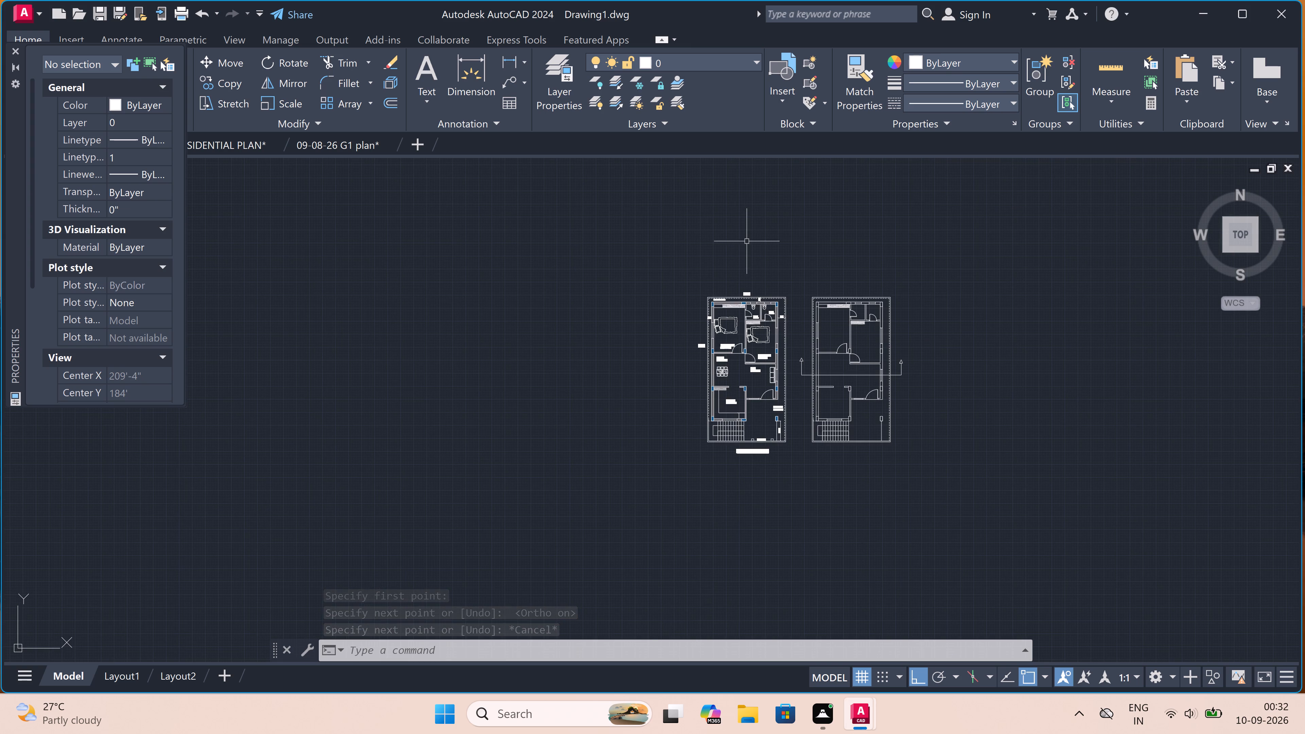
scroll(747, 243, up, 2)
scroll(760, 327, up, 2)
scroll(760, 332, down, 2)
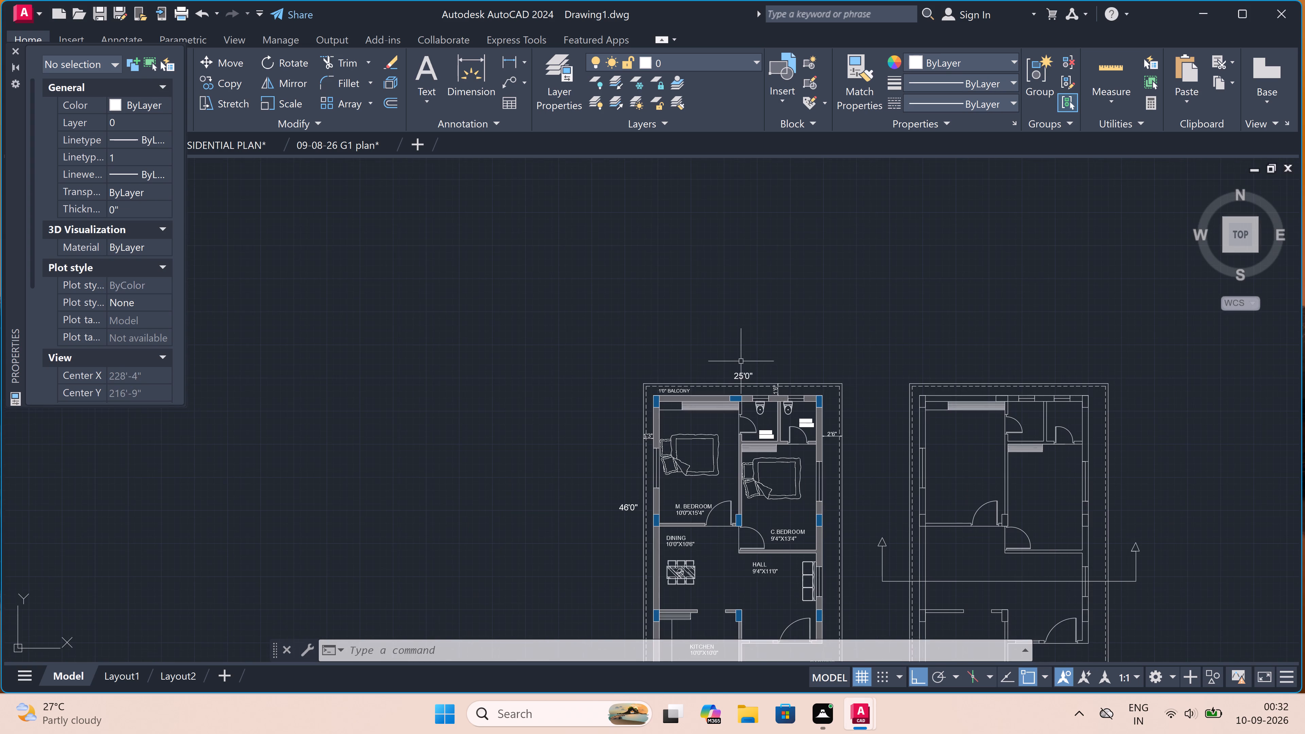
scroll(741, 356, up, 1)
scroll(738, 341, down, 3)
scroll(760, 322, up, 2)
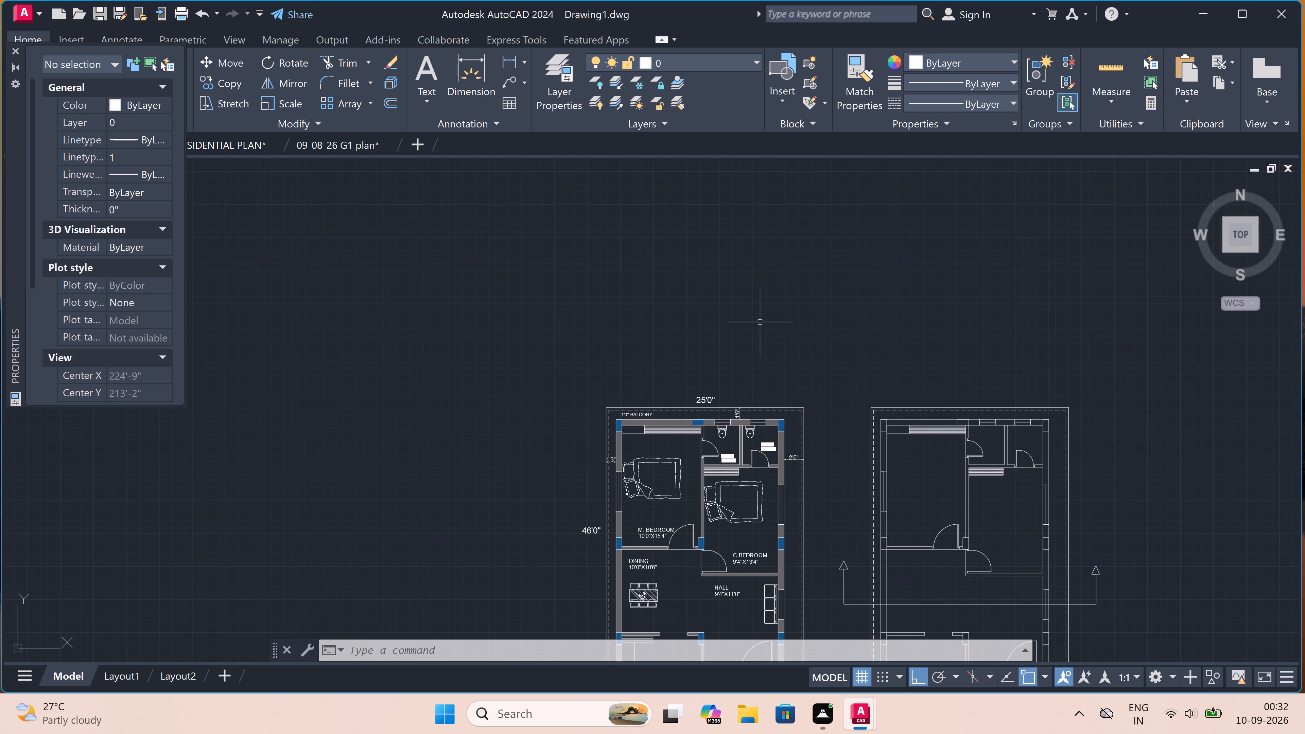
text(xl)
key(space)
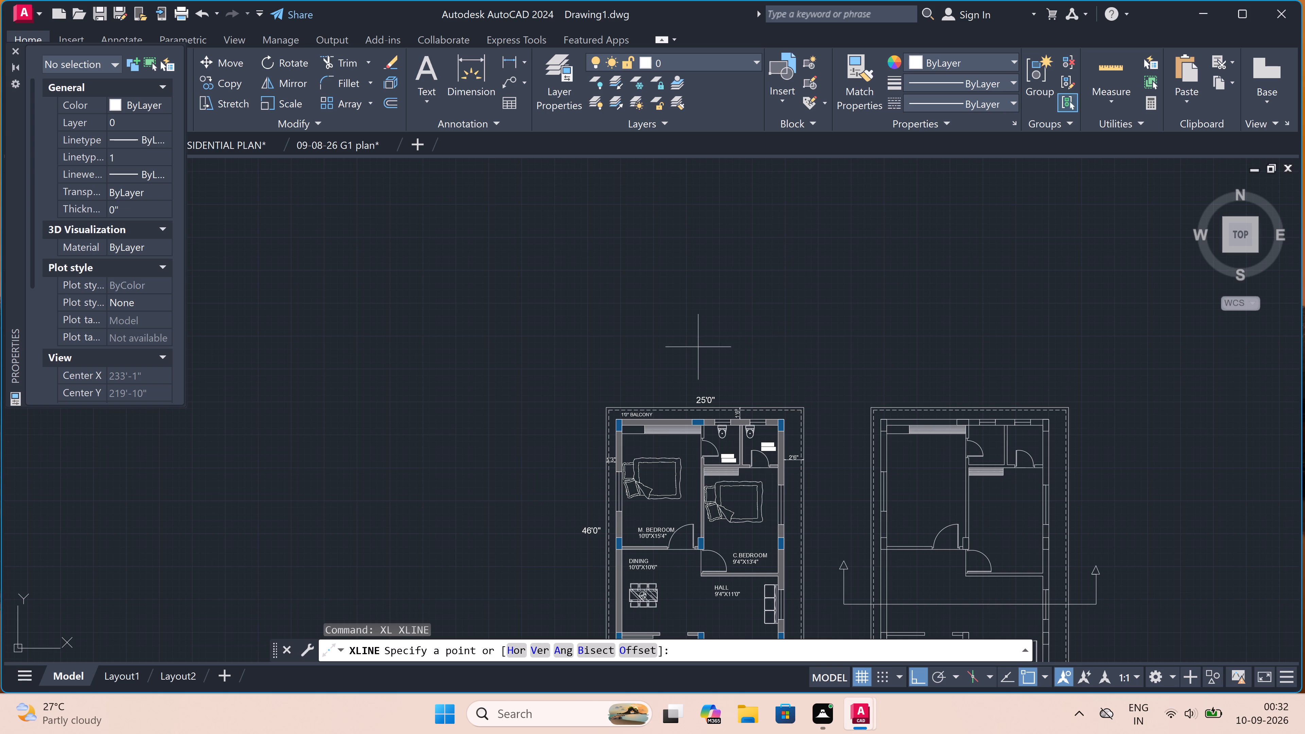
click(546, 379)
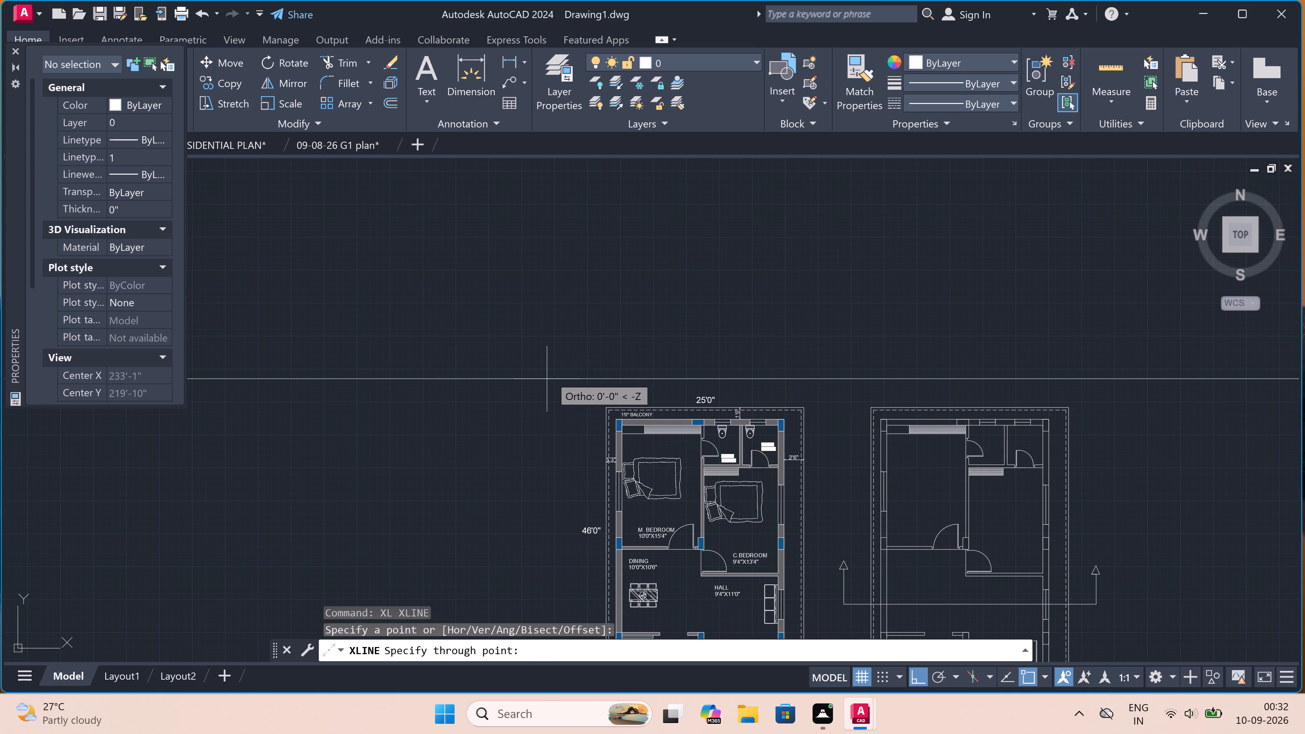
click(666, 351)
click(666, 347)
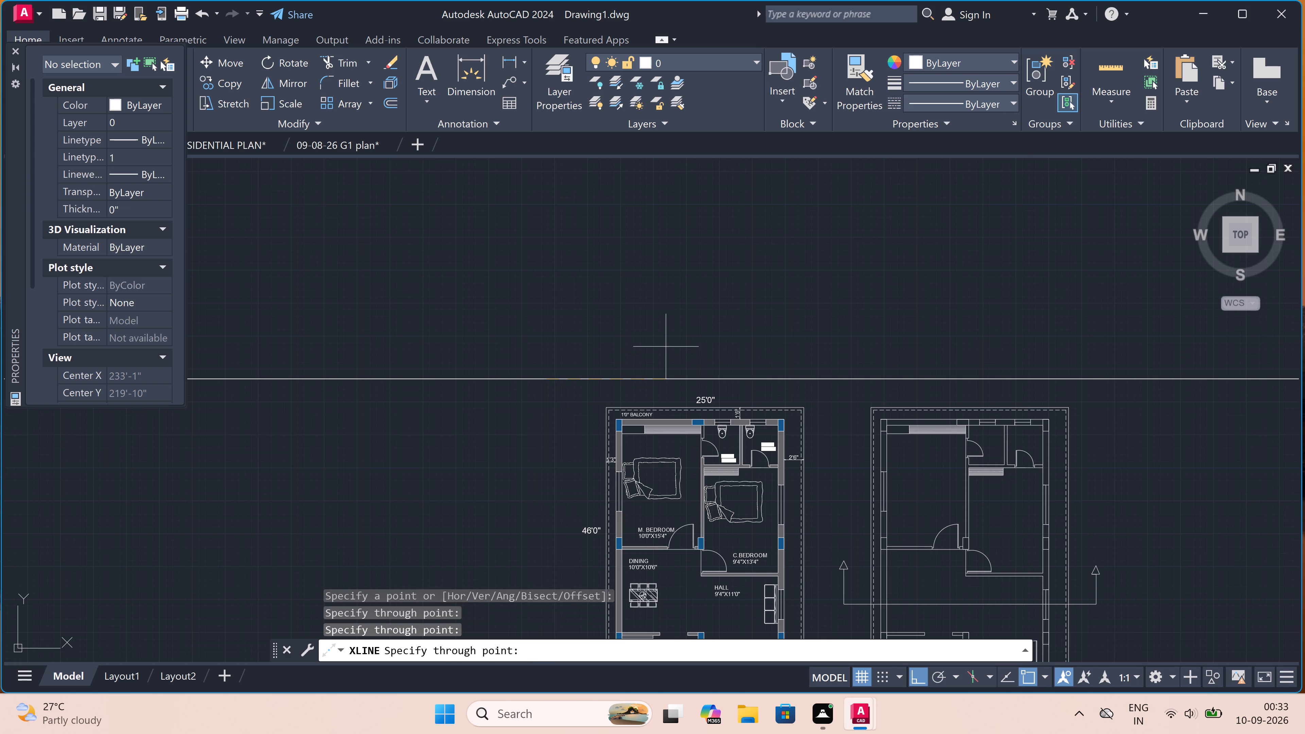
key(Escape)
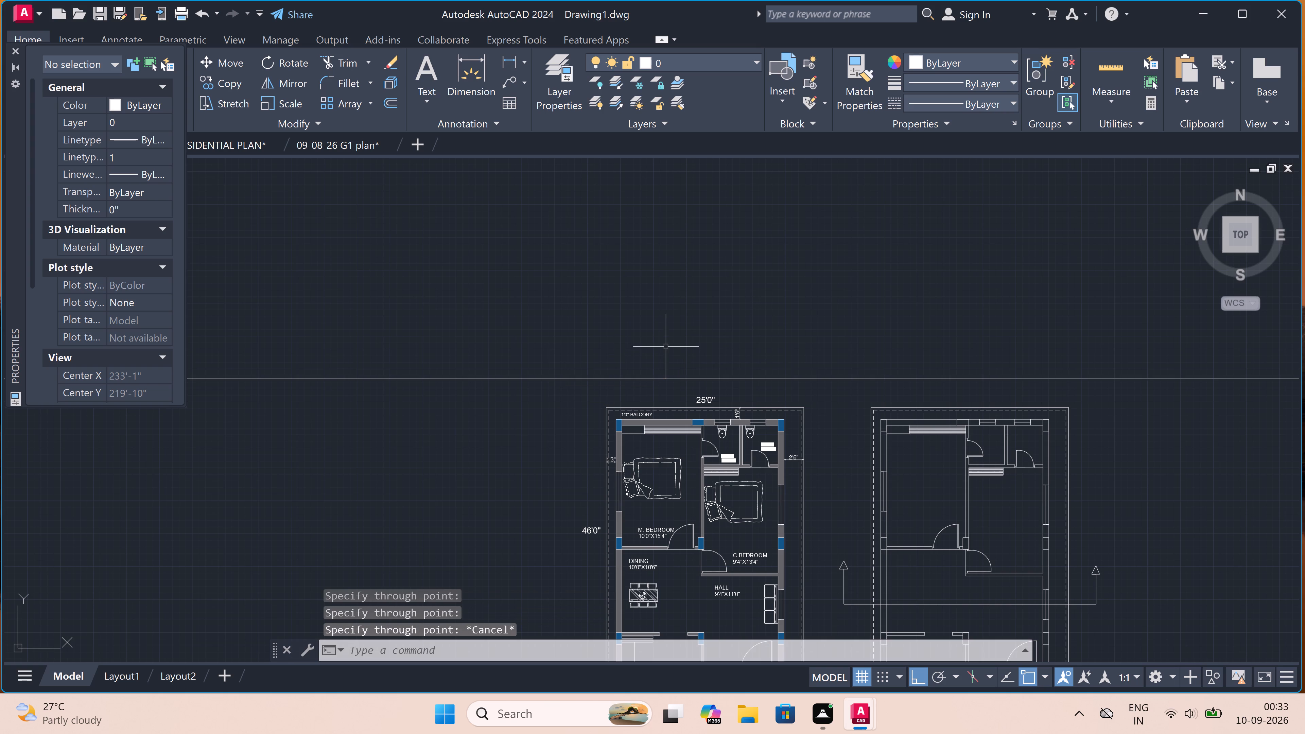
Offset the horizontal construction line 1'6" upward, away from the plans.
text(o)
key(space)
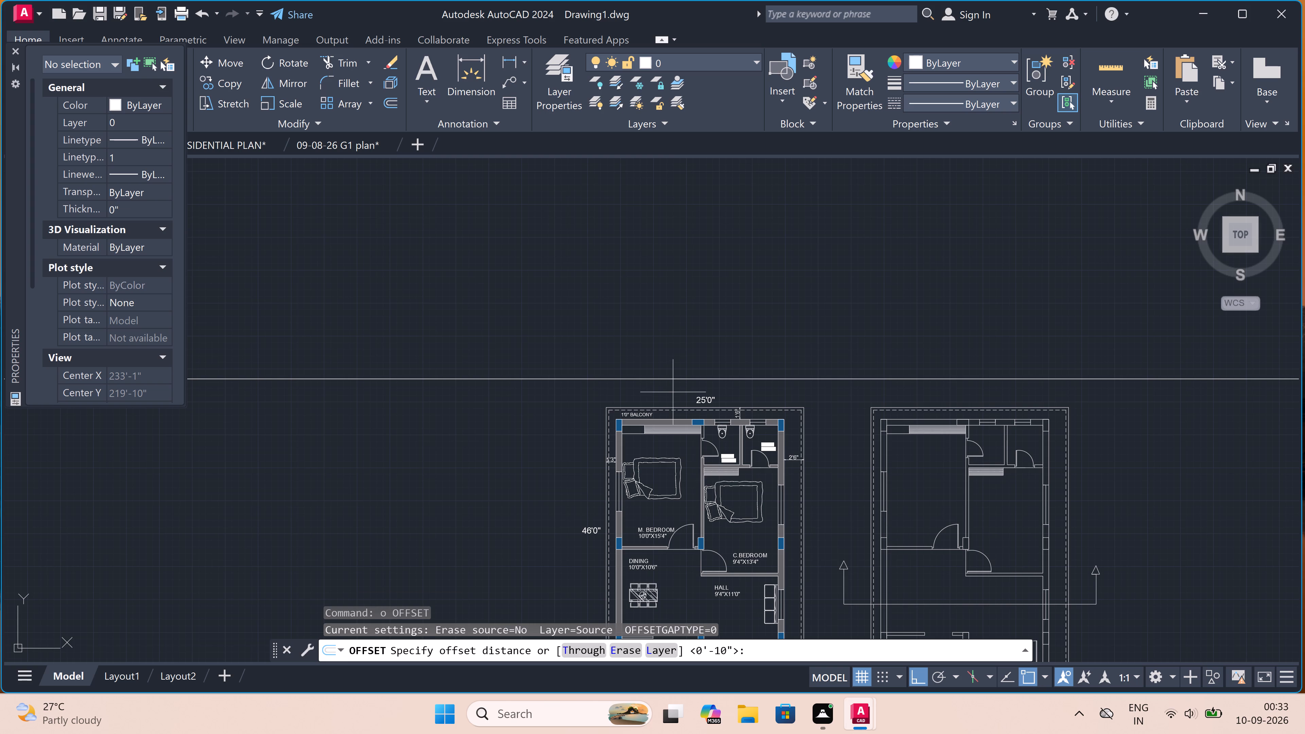
drag(666, 379, 666, 376)
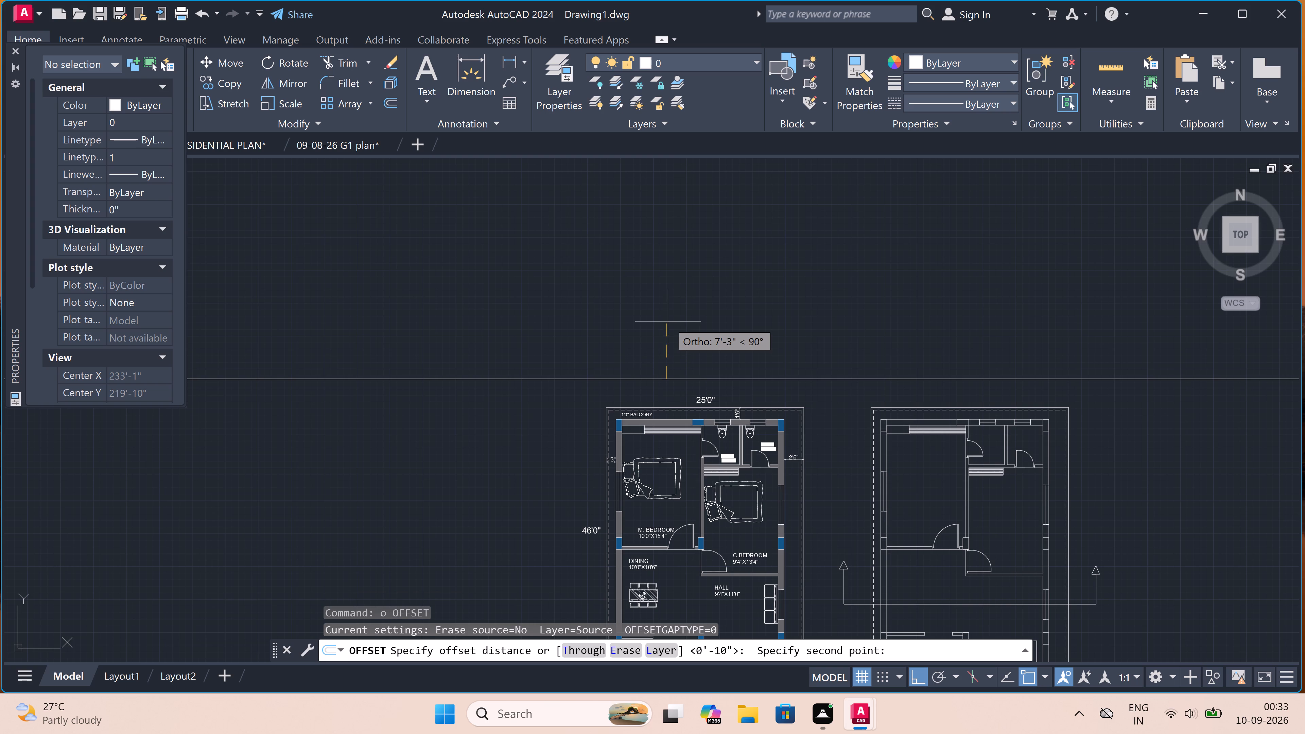
text(1')
text(6")
key(space)
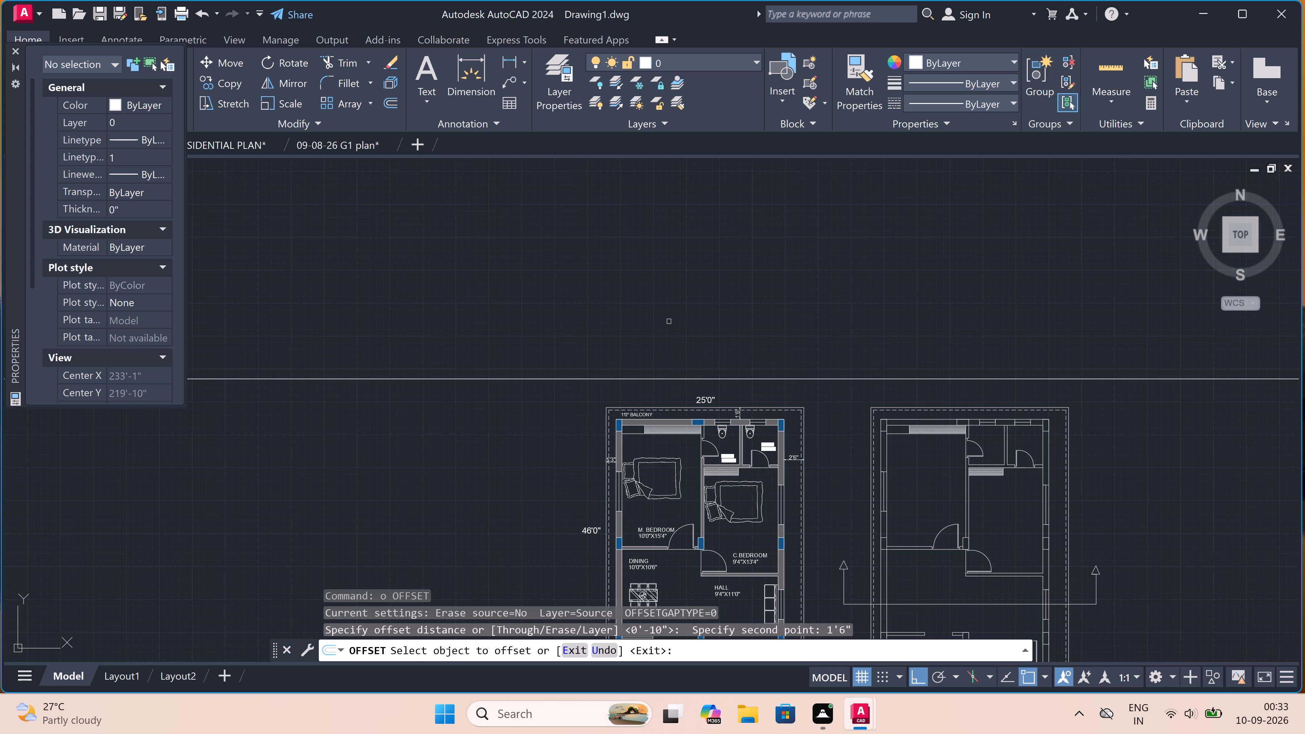
click(666, 378)
click(666, 360)
scroll(666, 360, up, 1)
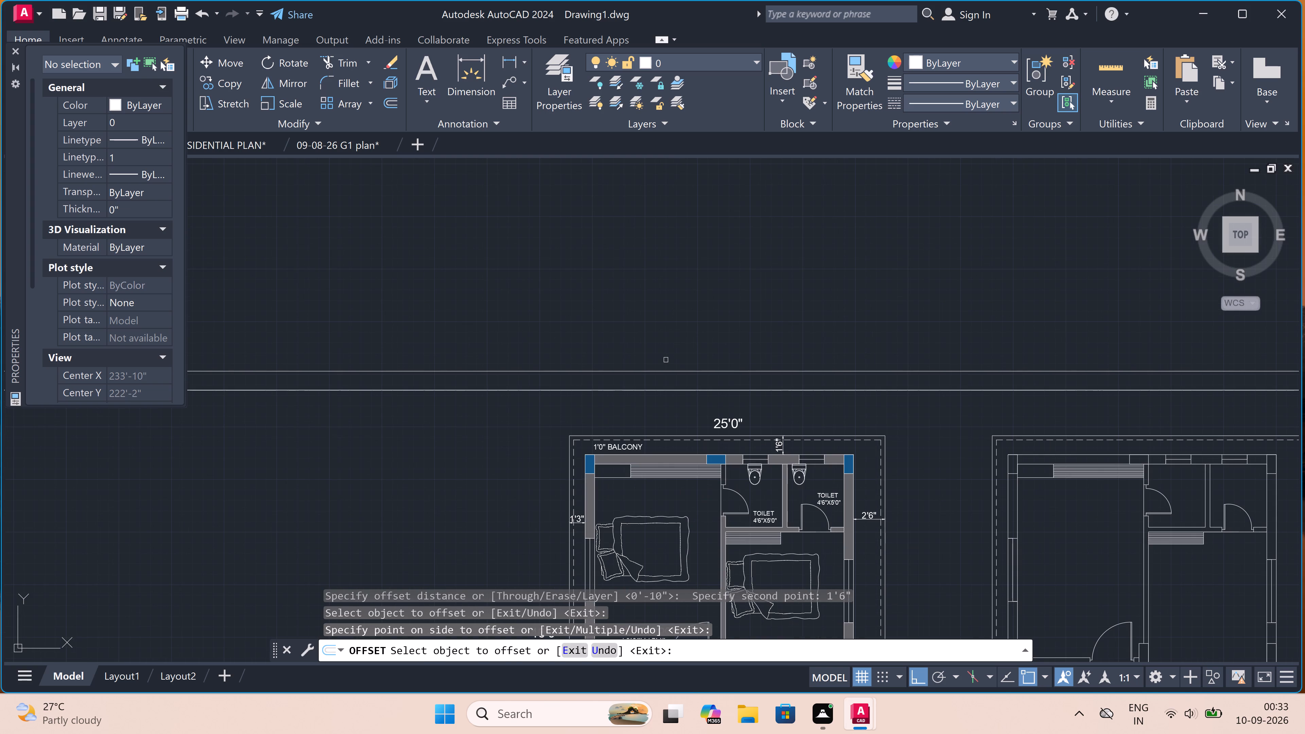
key(Escape)
Offset the upper construction line 3' further upward.
text(o)
key(space)
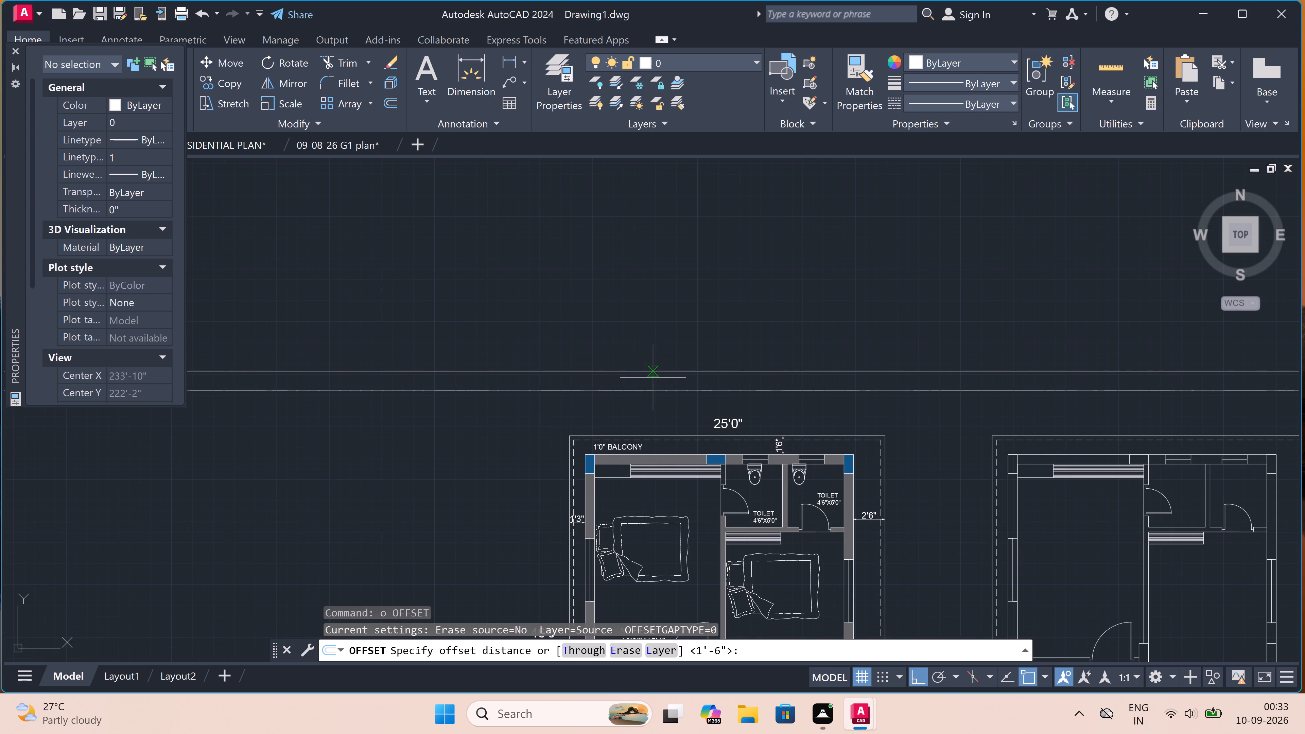
click(653, 370)
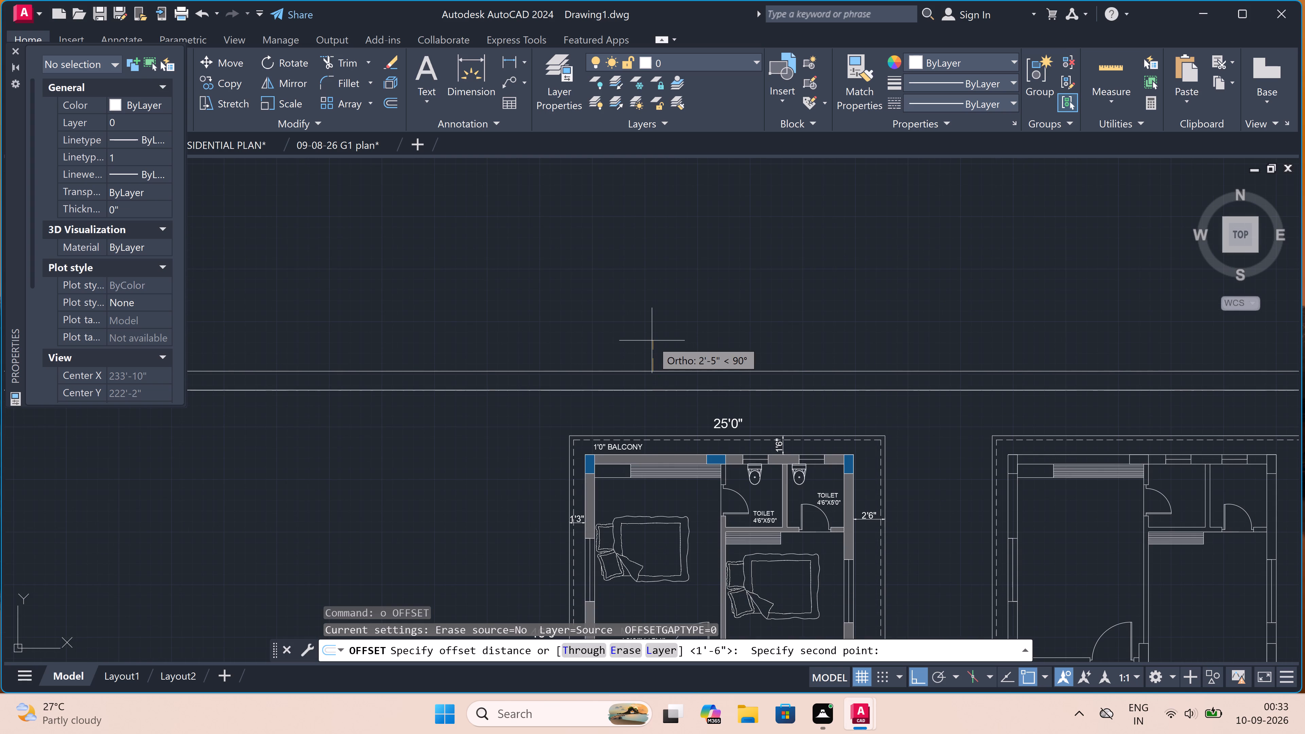
text(3')
key(space)
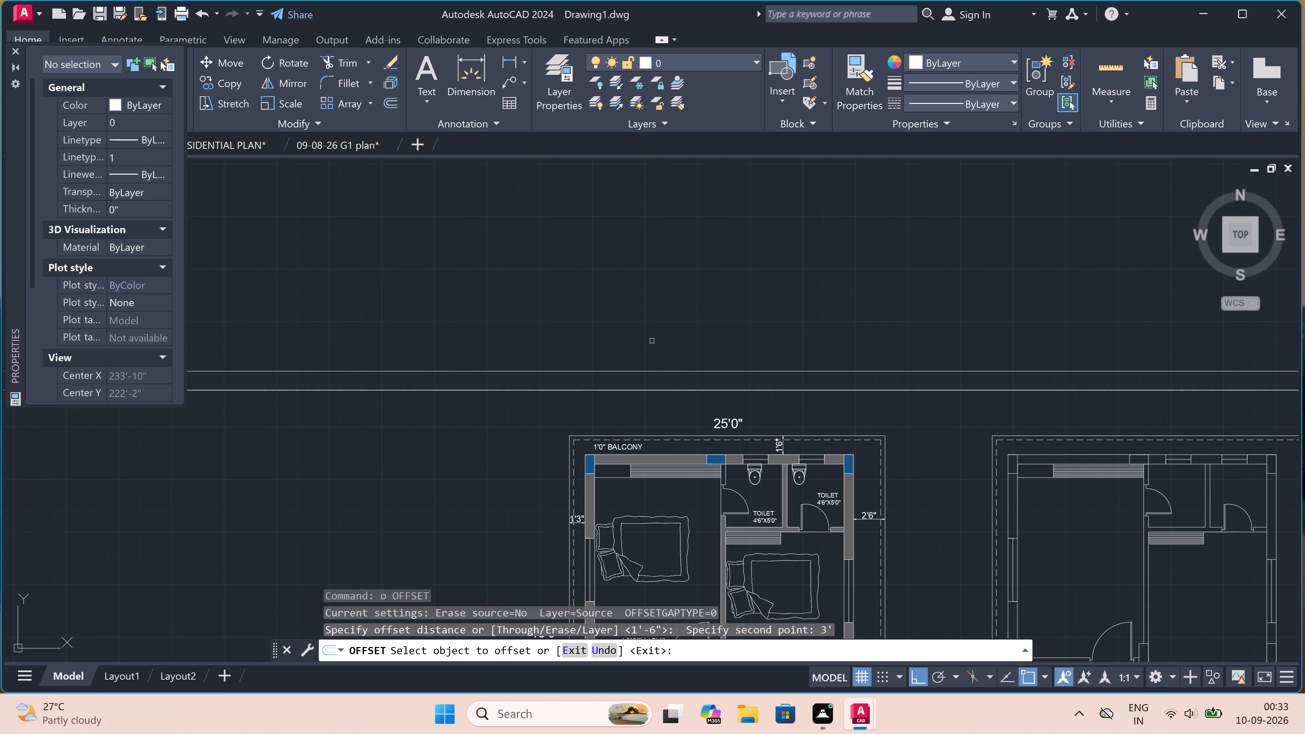
click(656, 370)
click(655, 332)
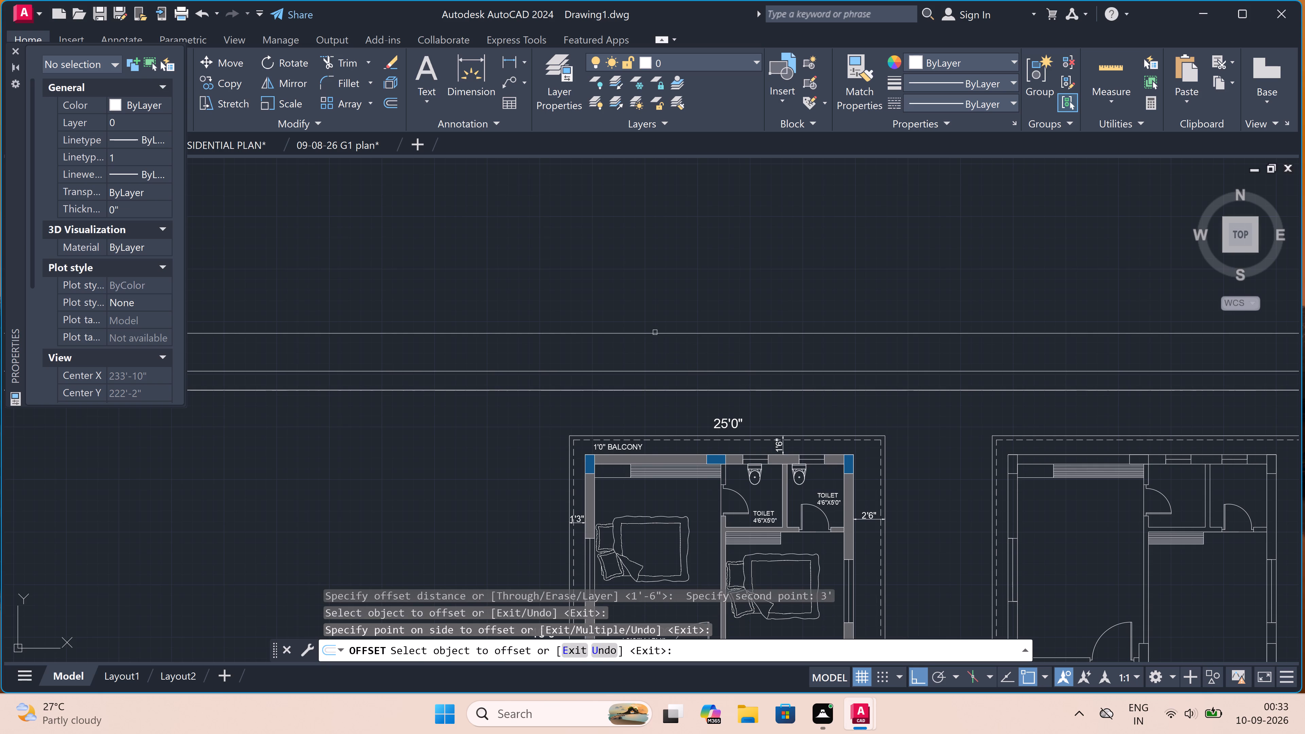
key(Escape)
Offset the topmost horizontal construction line 4' upward, away from the plans.
text(o)
key(space)
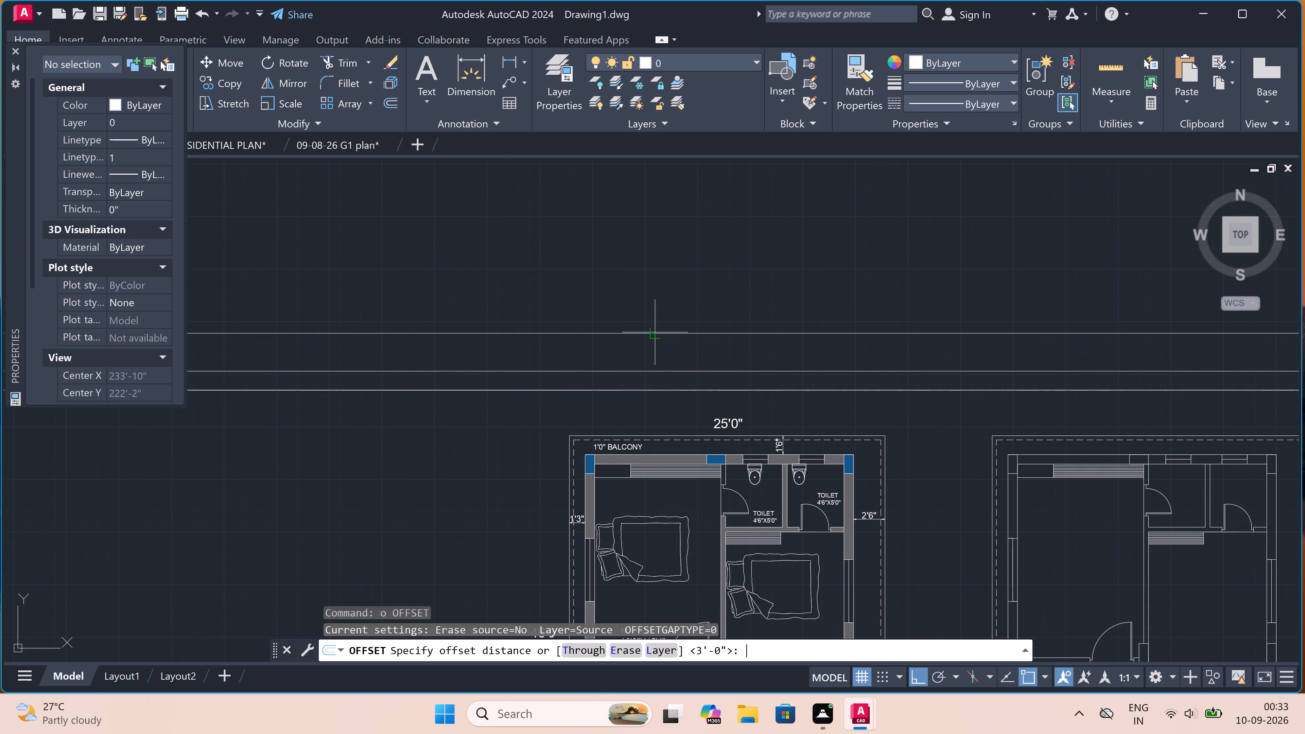
drag(655, 332, 654, 328)
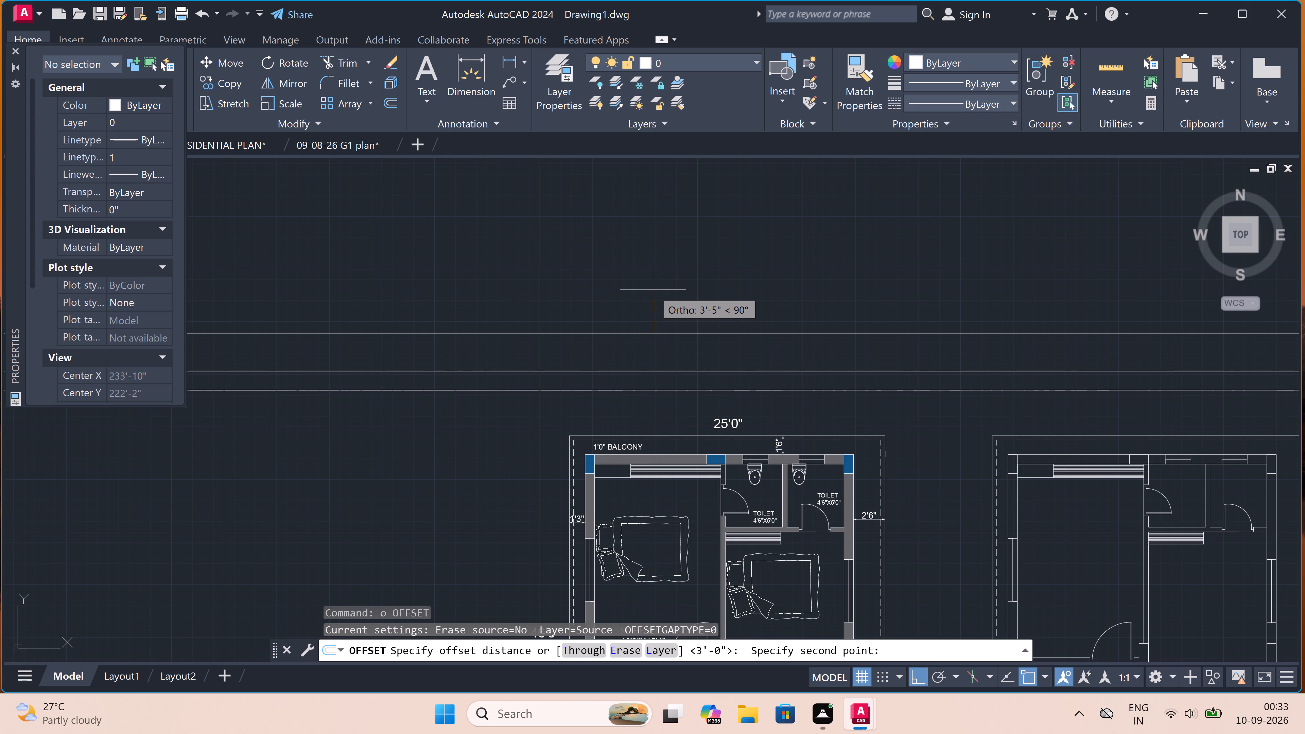
text(4')
key(space)
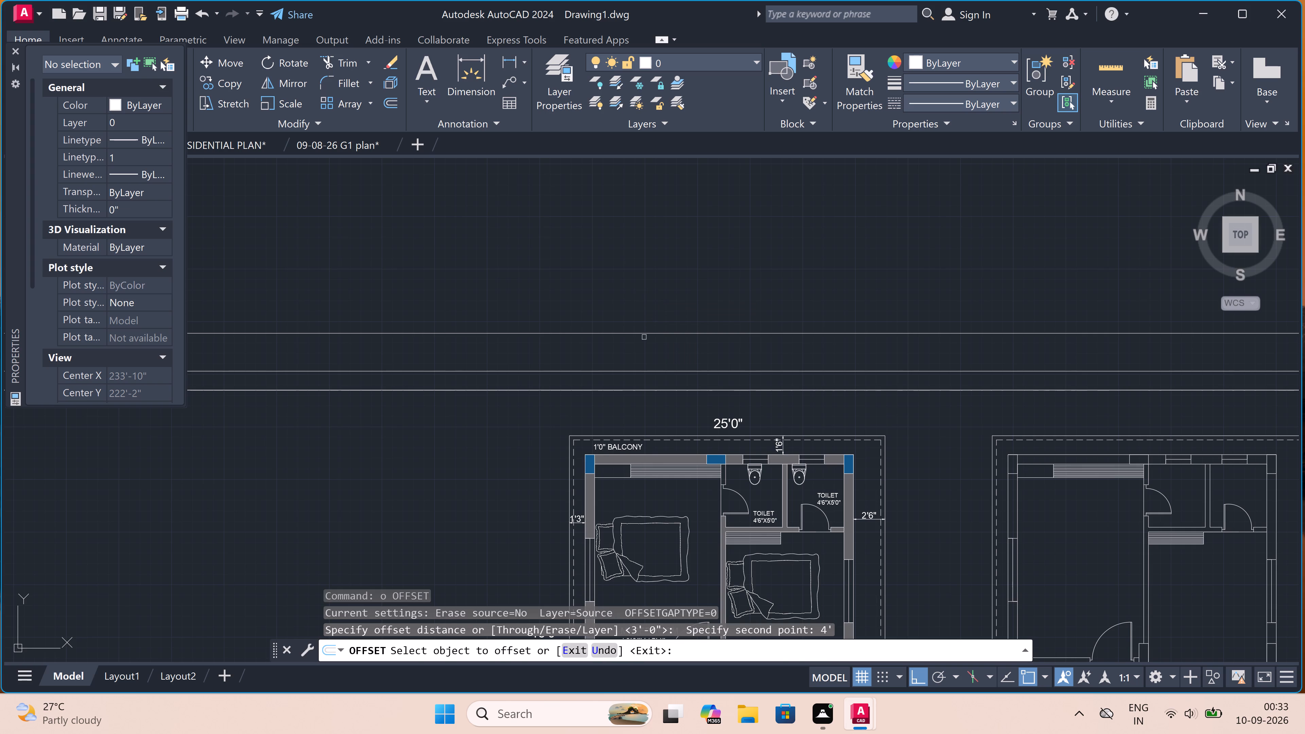
double_click(643, 332)
click(641, 288)
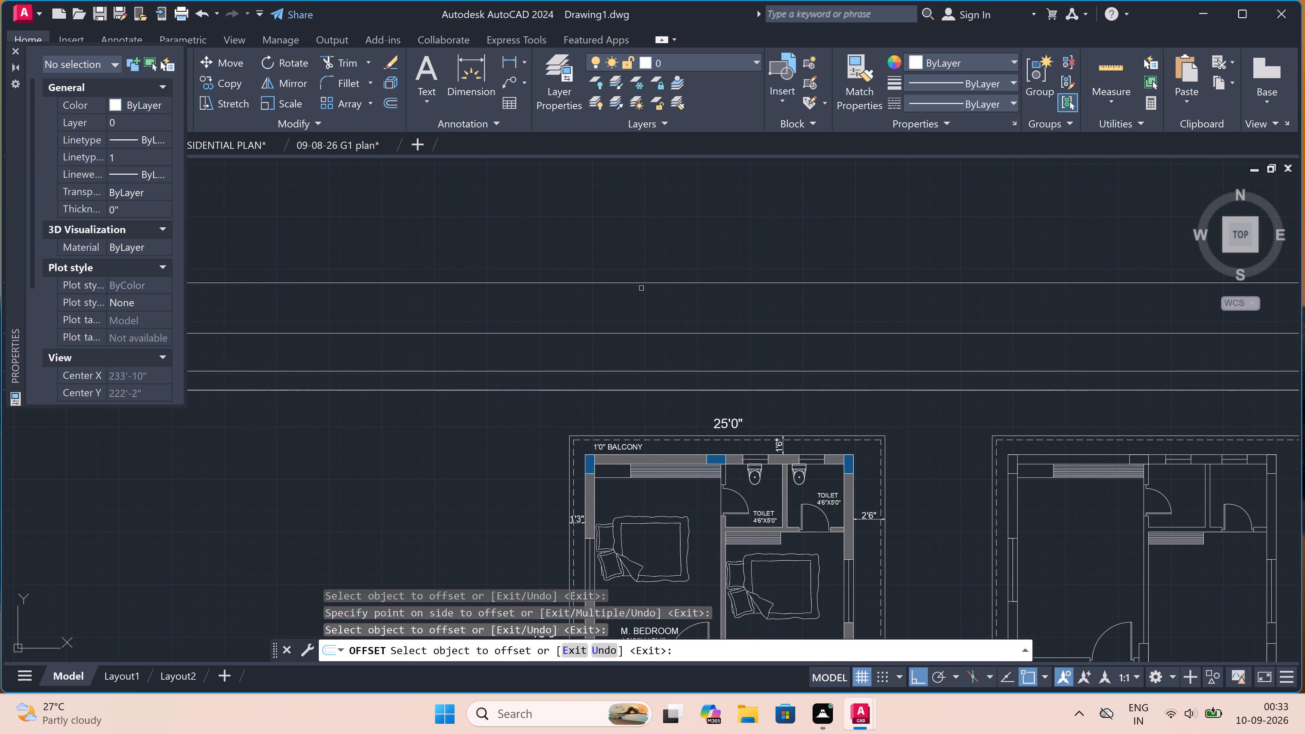
key(Escape)
Offset the new topmost horizontal construction line 3' further upward.
text(o)
key(space)
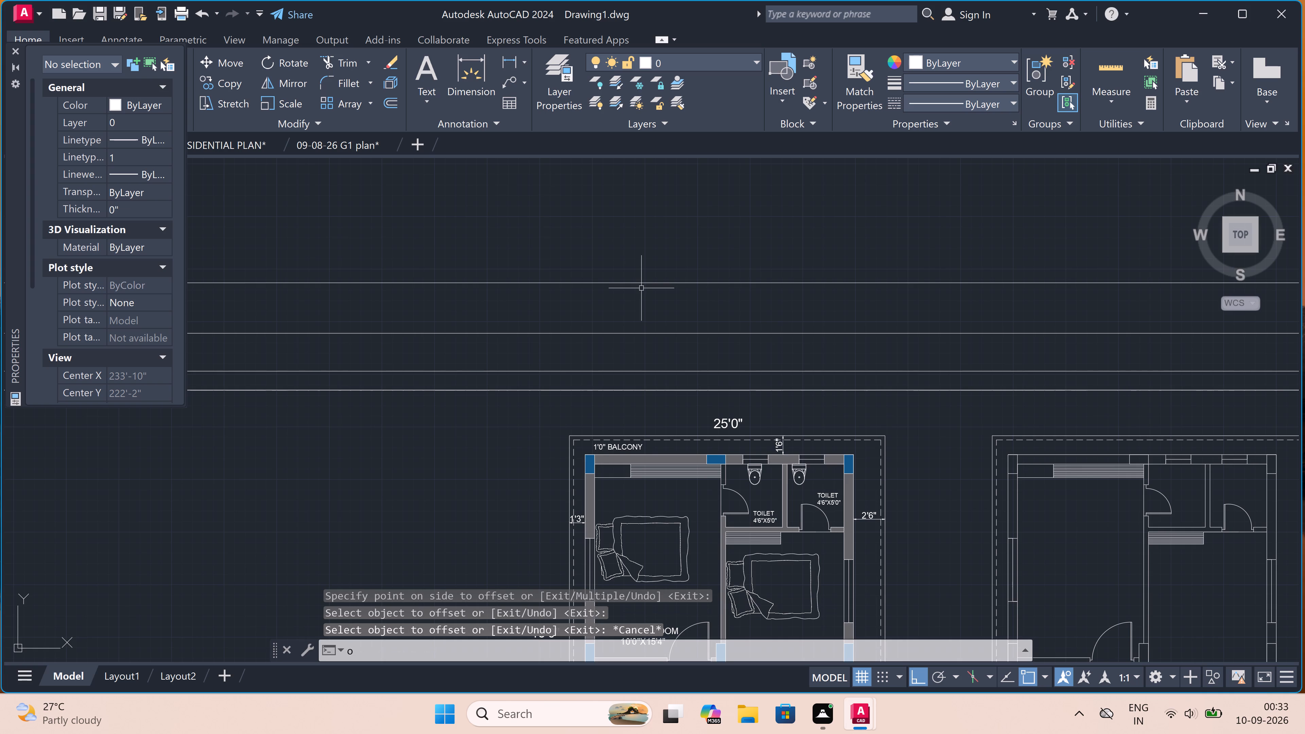
click(639, 285)
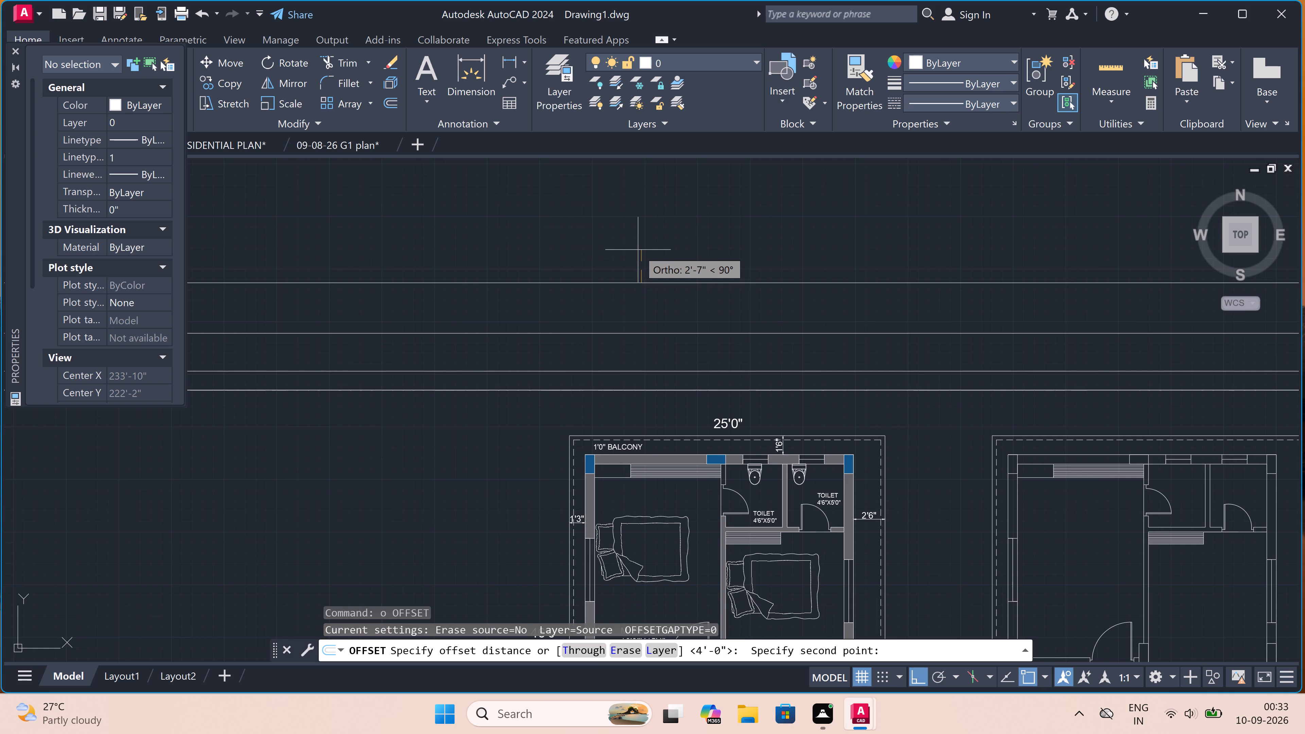
text(3')
key(space)
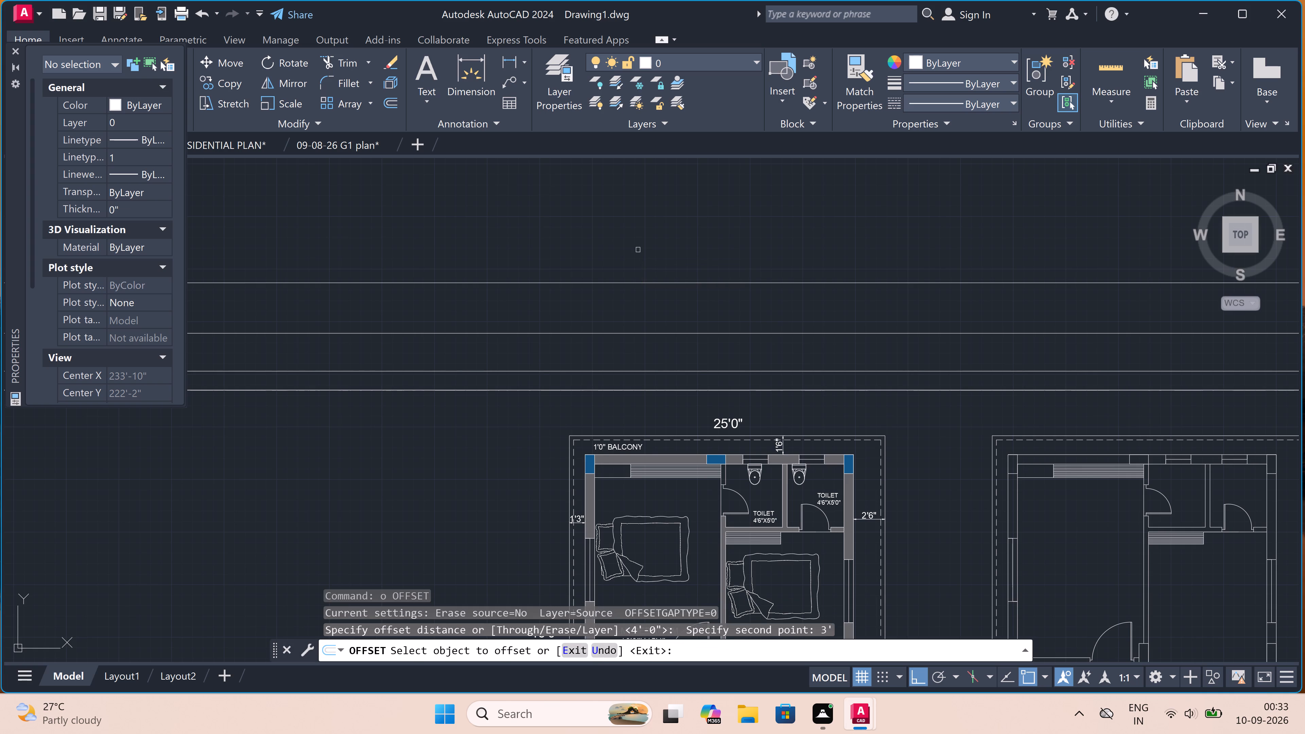
click(640, 282)
click(640, 256)
scroll(643, 227, down, 1)
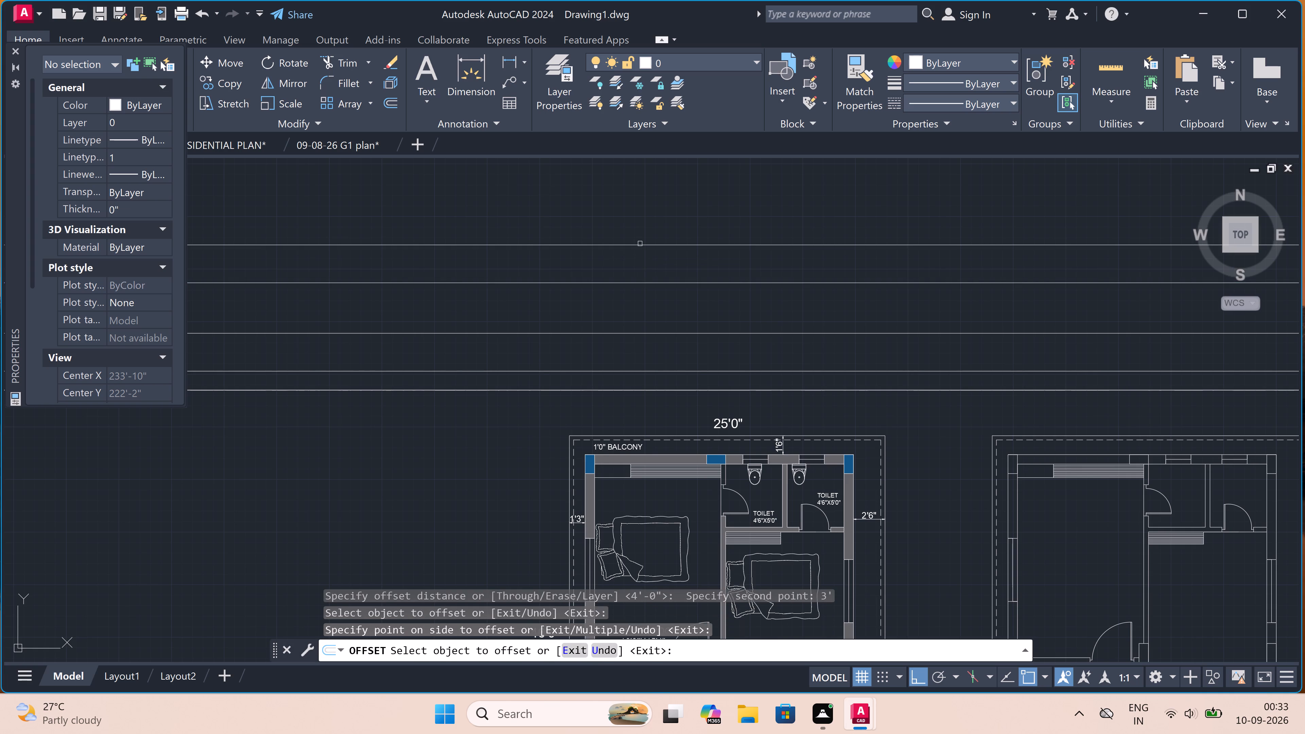
scroll(643, 227, down, 2)
scroll(643, 224, up, 3)
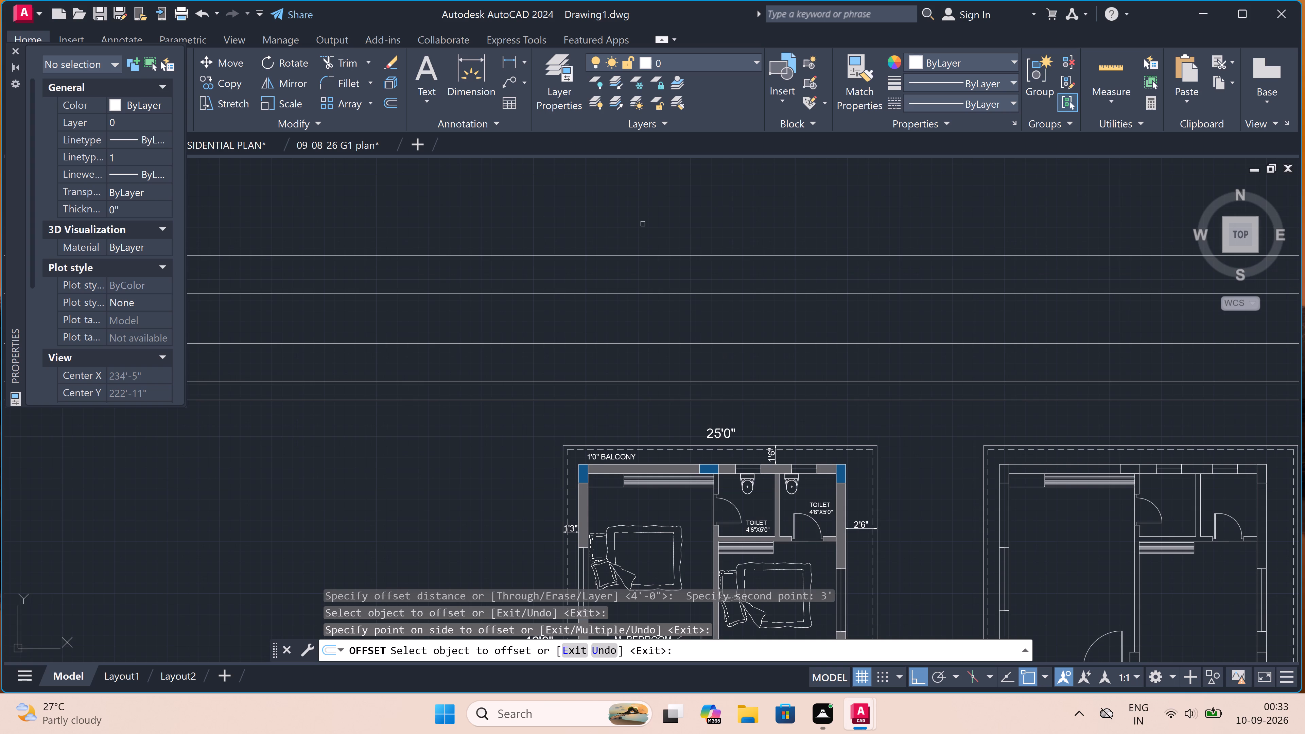
key(Escape)
Offset the topmost horizontal construction line 6" upward to make a closely spaced pair.
text(o)
key(space)
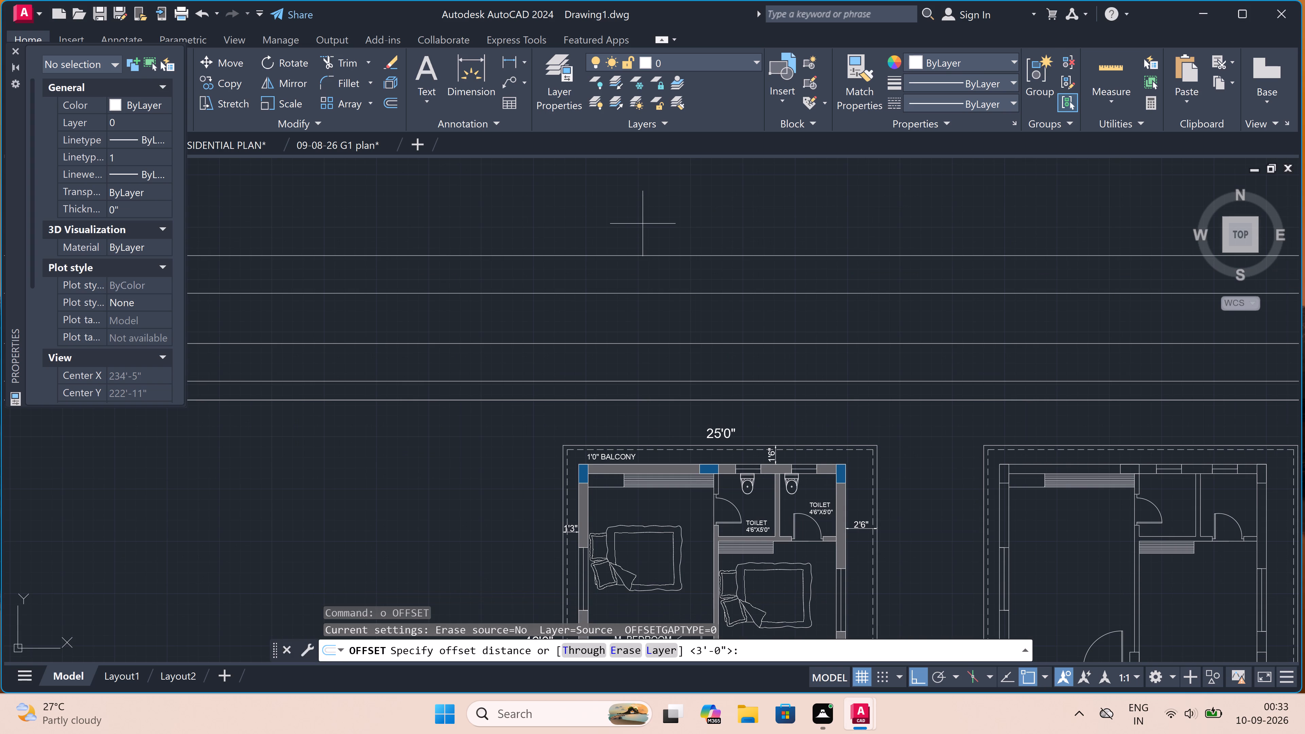
click(648, 257)
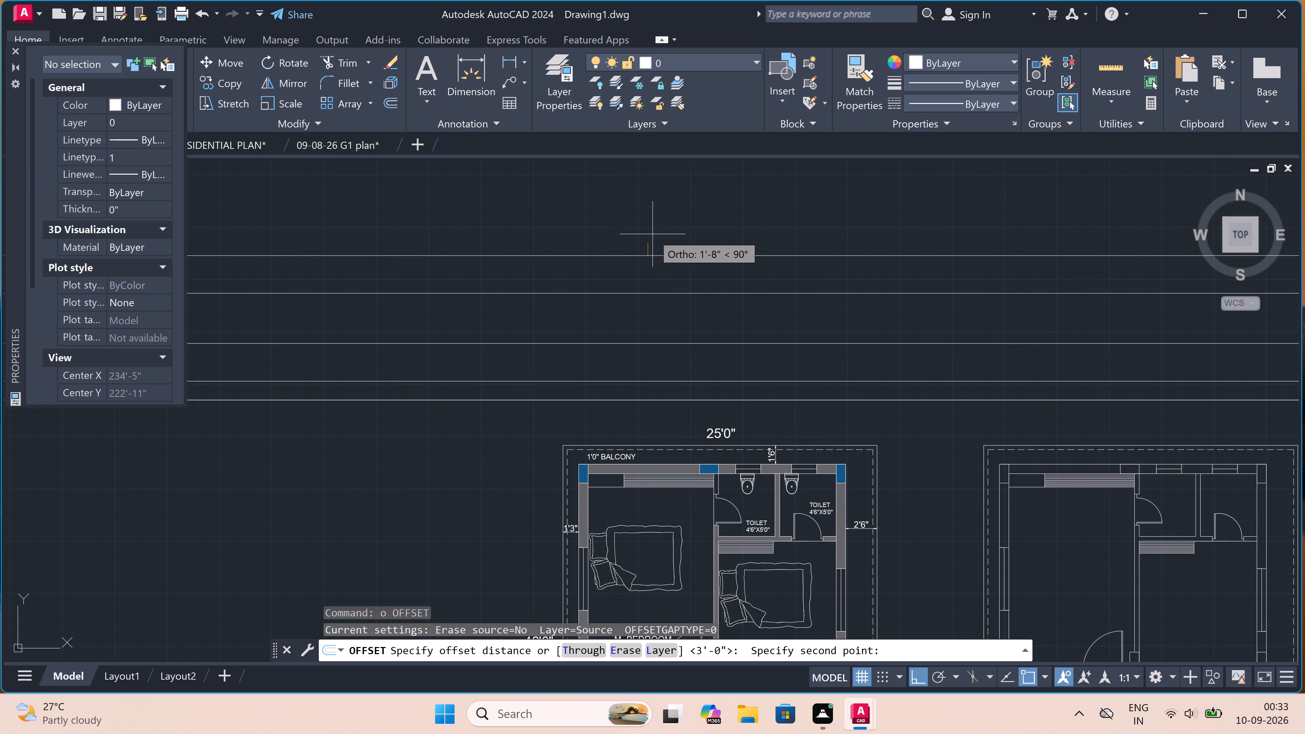
text(6")
key(space)
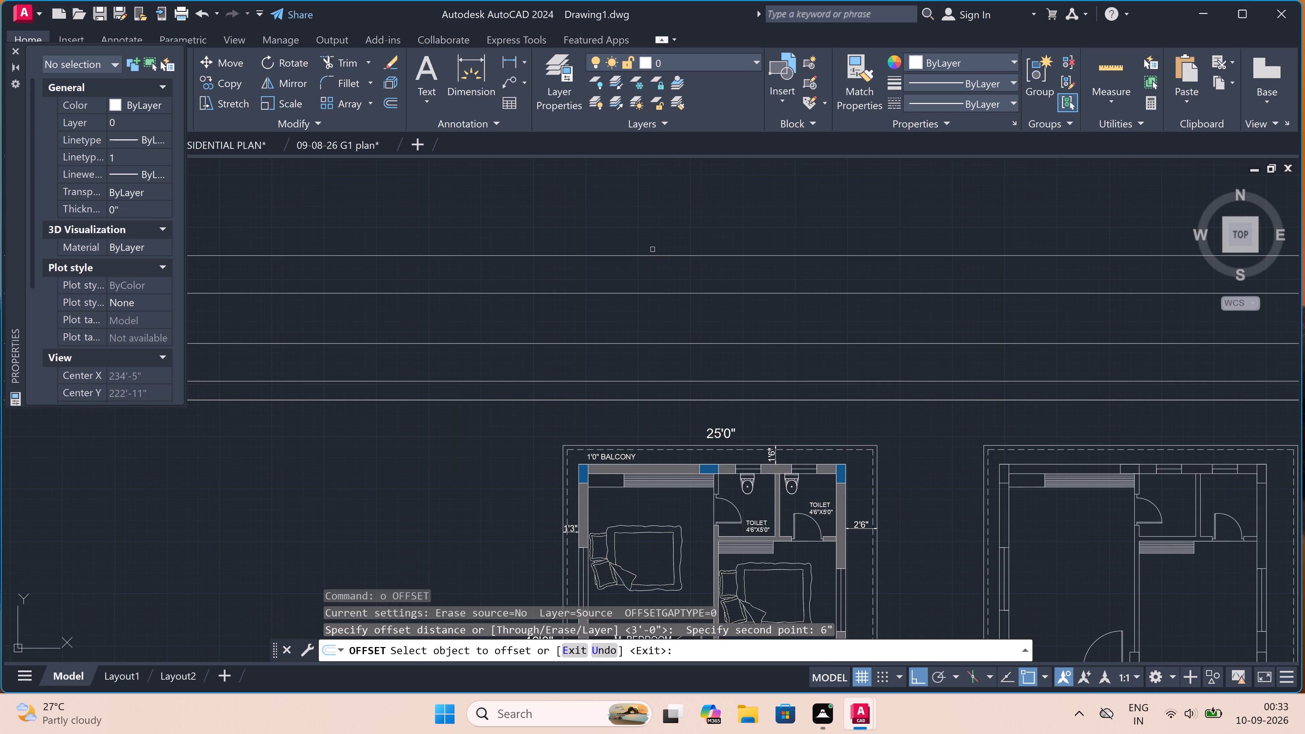
drag(653, 256, 652, 252)
click(647, 231)
scroll(647, 231, down, 2)
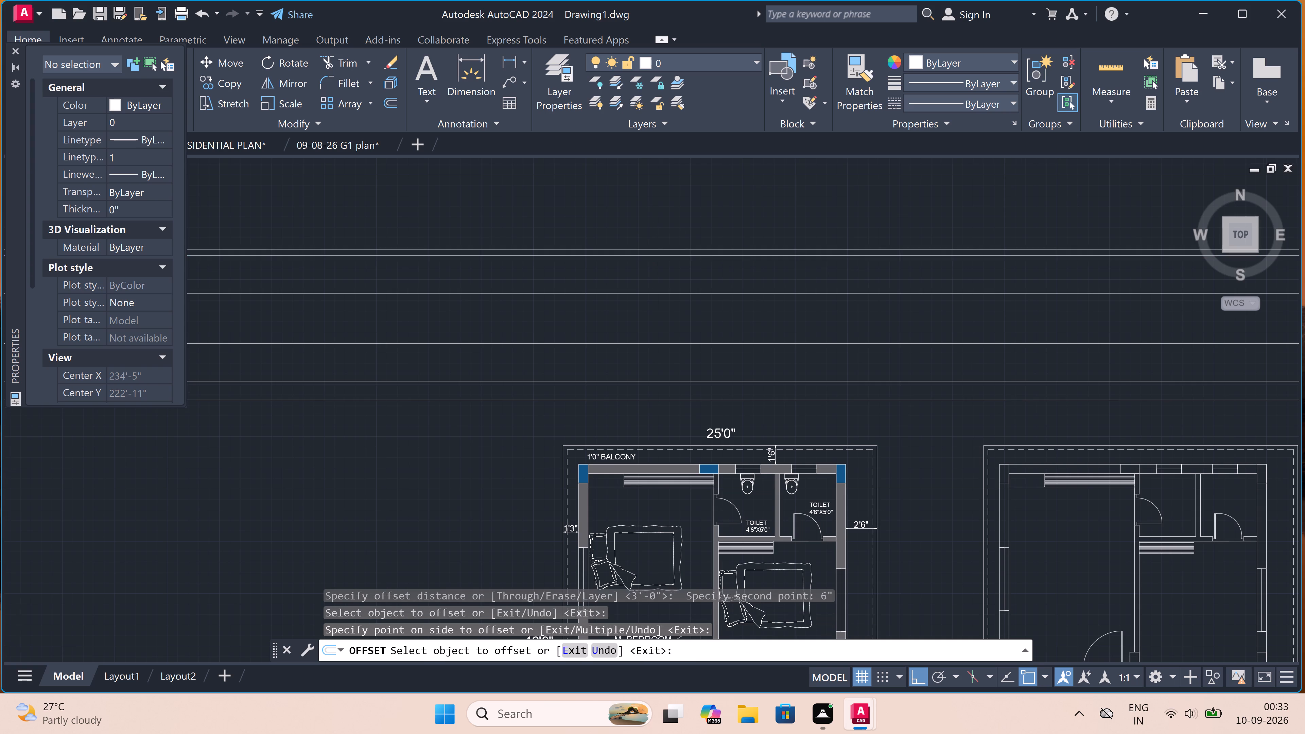
scroll(647, 231, down, 2)
scroll(644, 203, up, 5)
scroll(650, 239, down, 2)
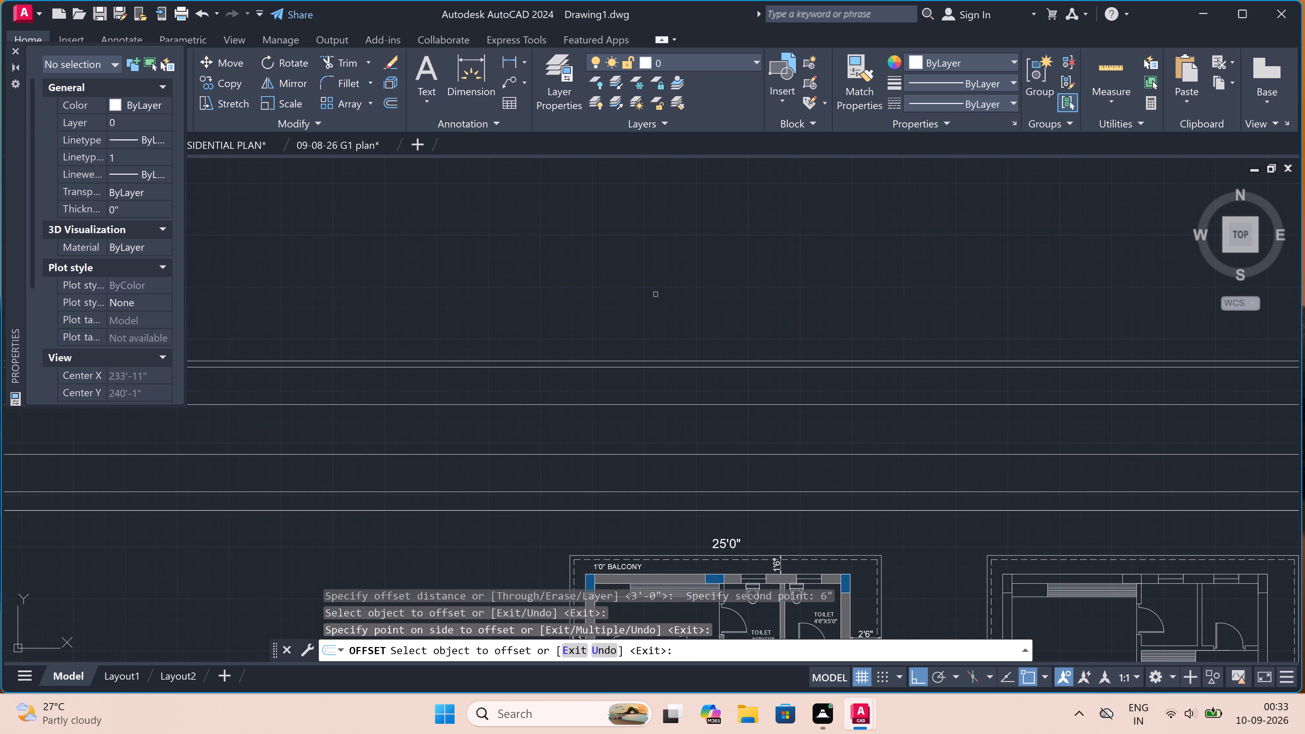
scroll(659, 351, up, 1)
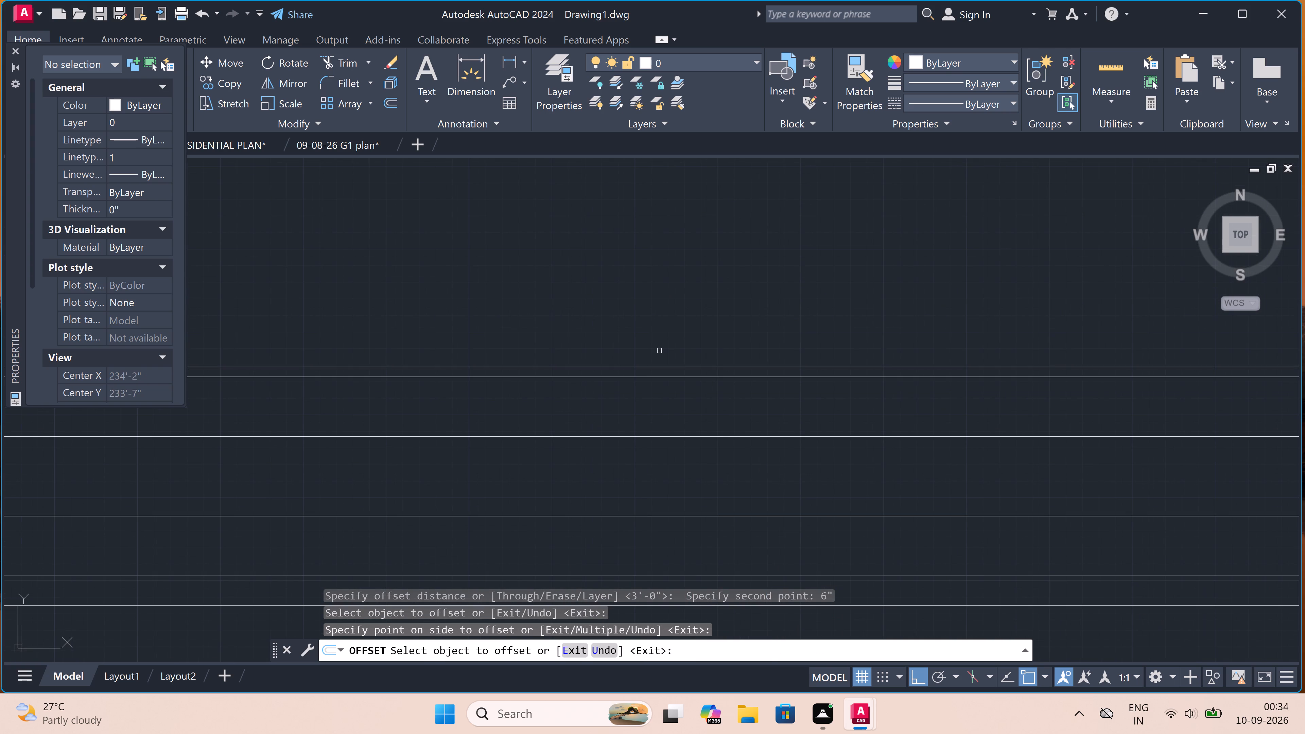
key(Escape)
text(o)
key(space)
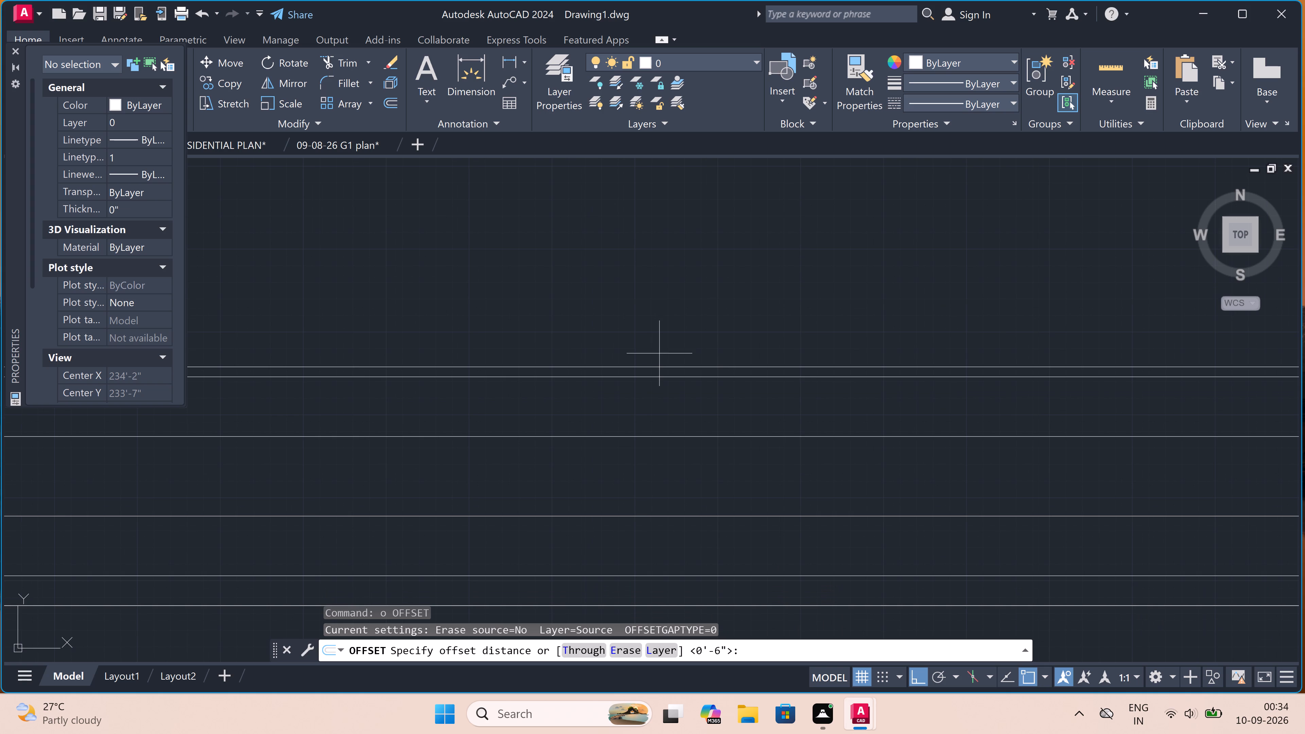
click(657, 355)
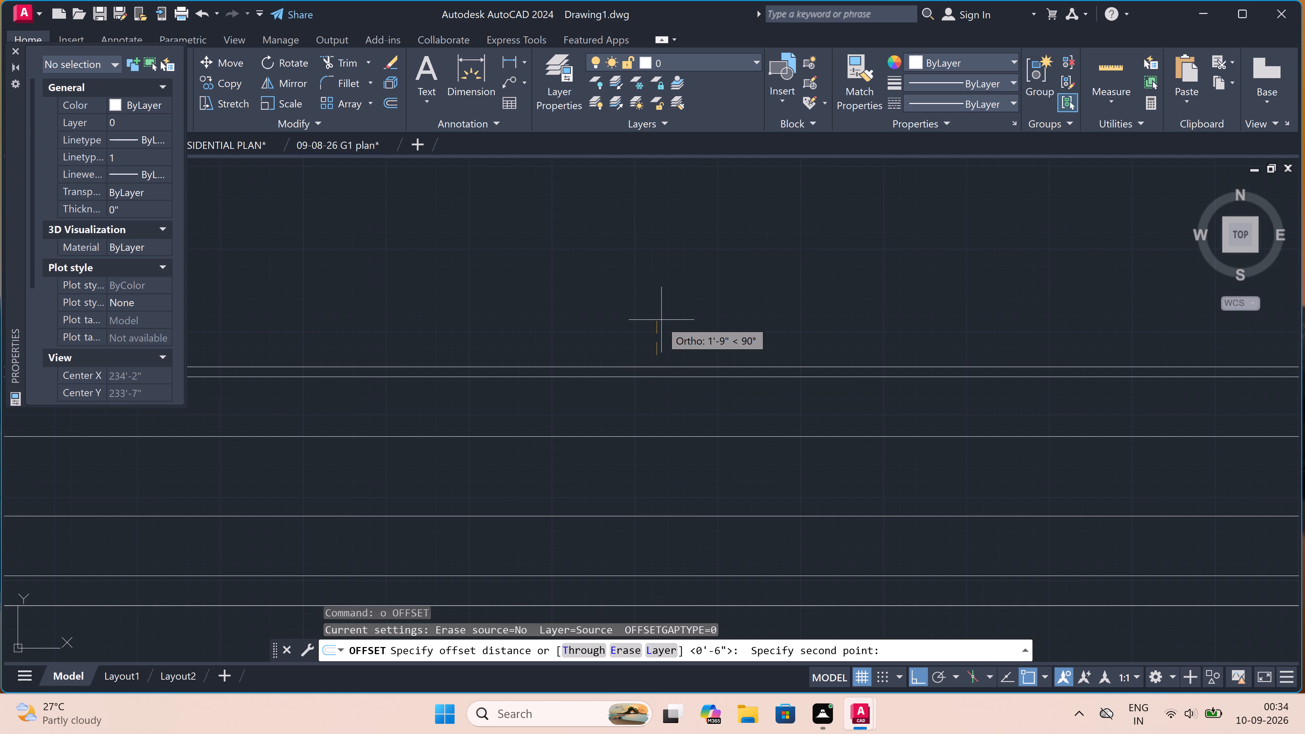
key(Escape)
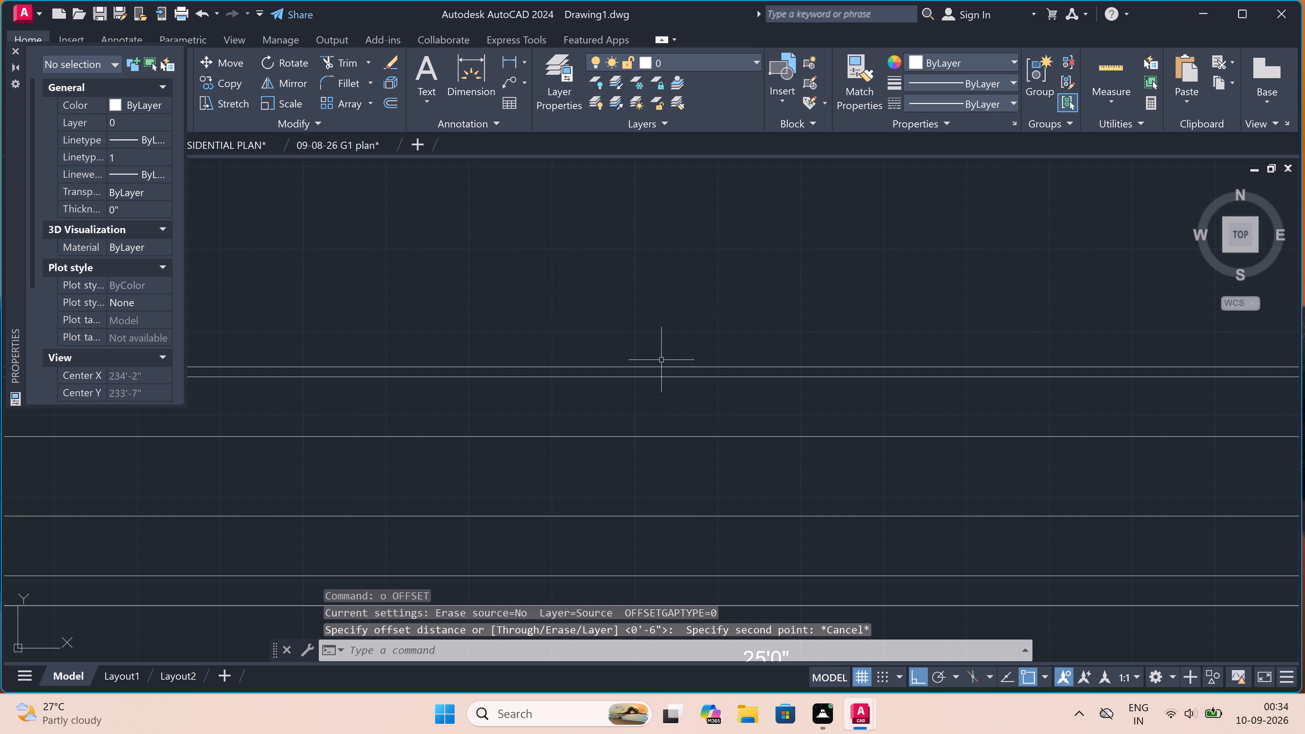
Offset the upper line of the 6" pair 3'6" upward.
key(space)
click(661, 365)
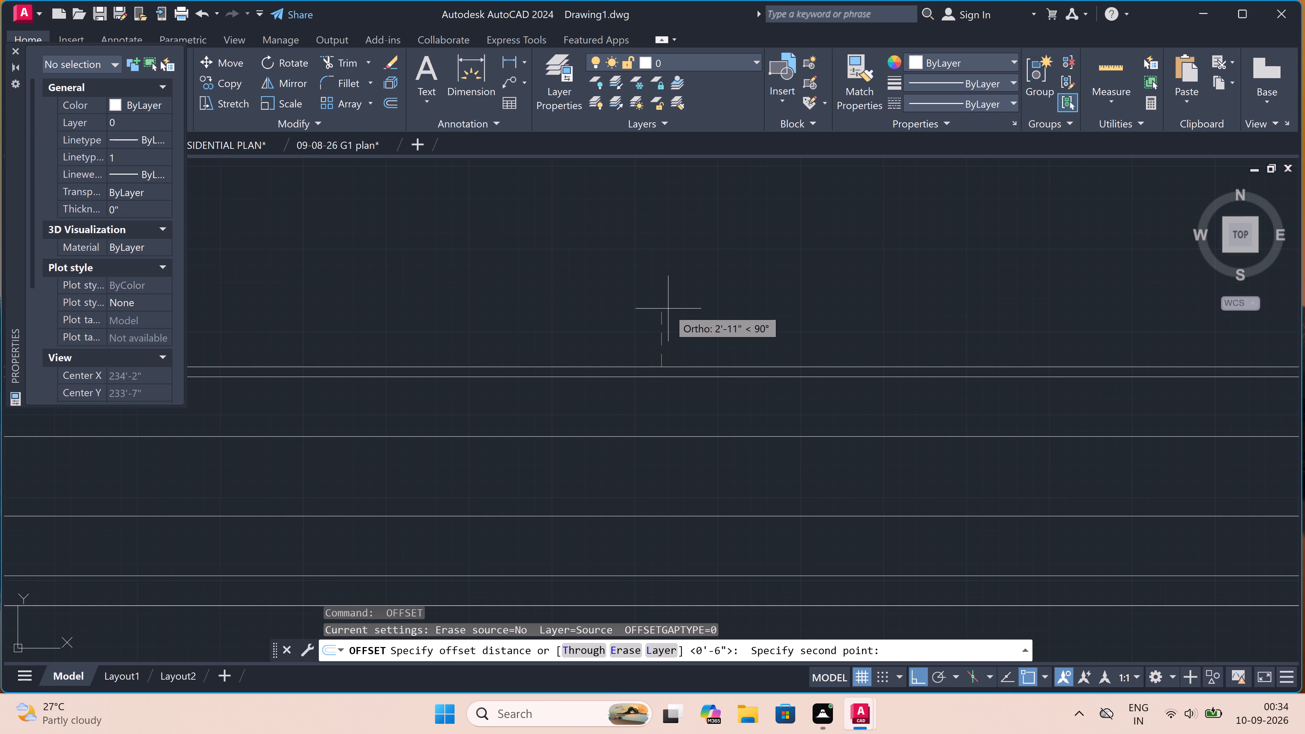
text(3')
key(6)
text("")
key(BackSpace)
key(space)
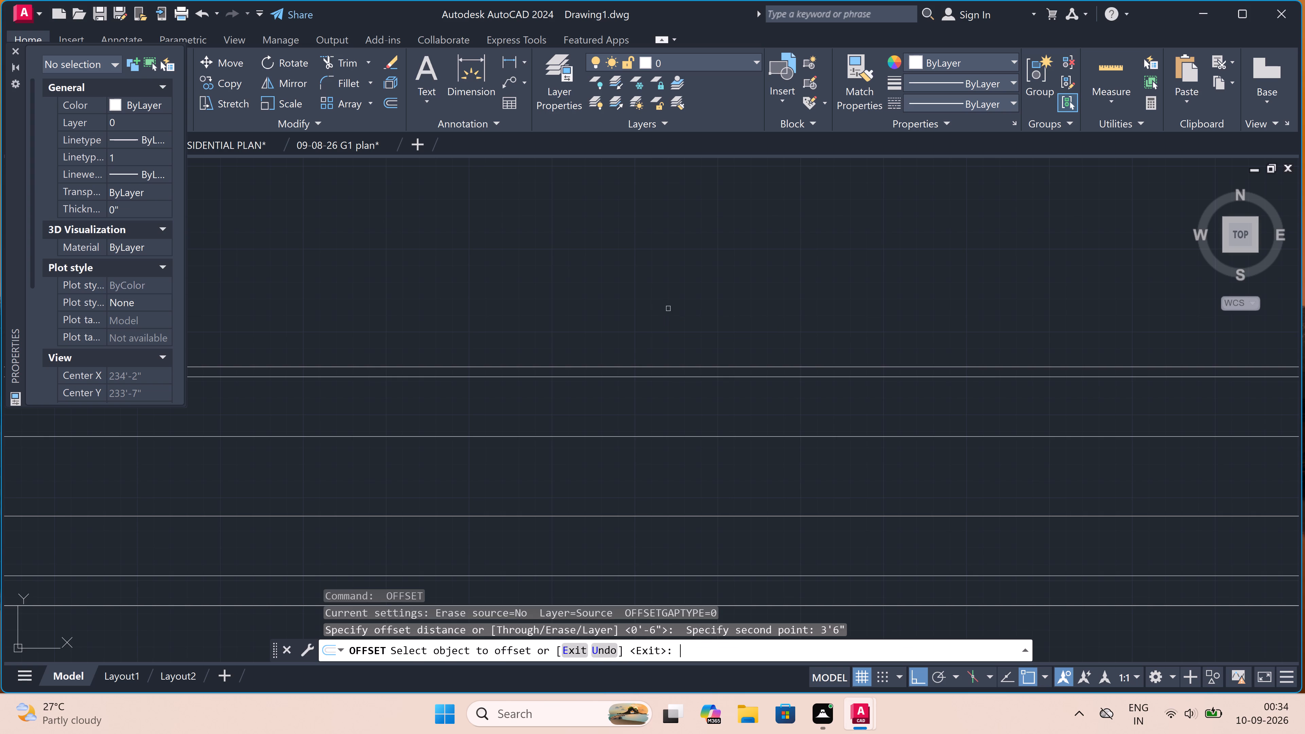
click(654, 366)
click(650, 343)
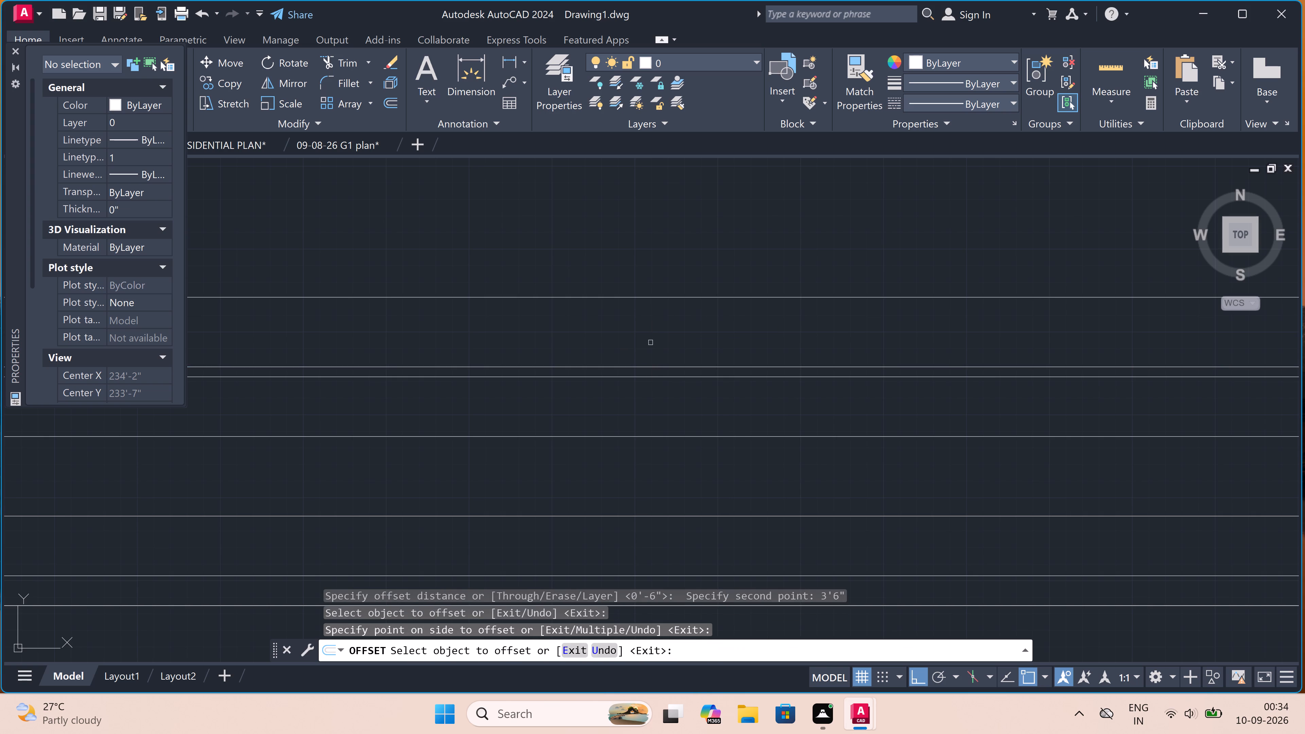
scroll(650, 343, down, 3)
key(Escape)
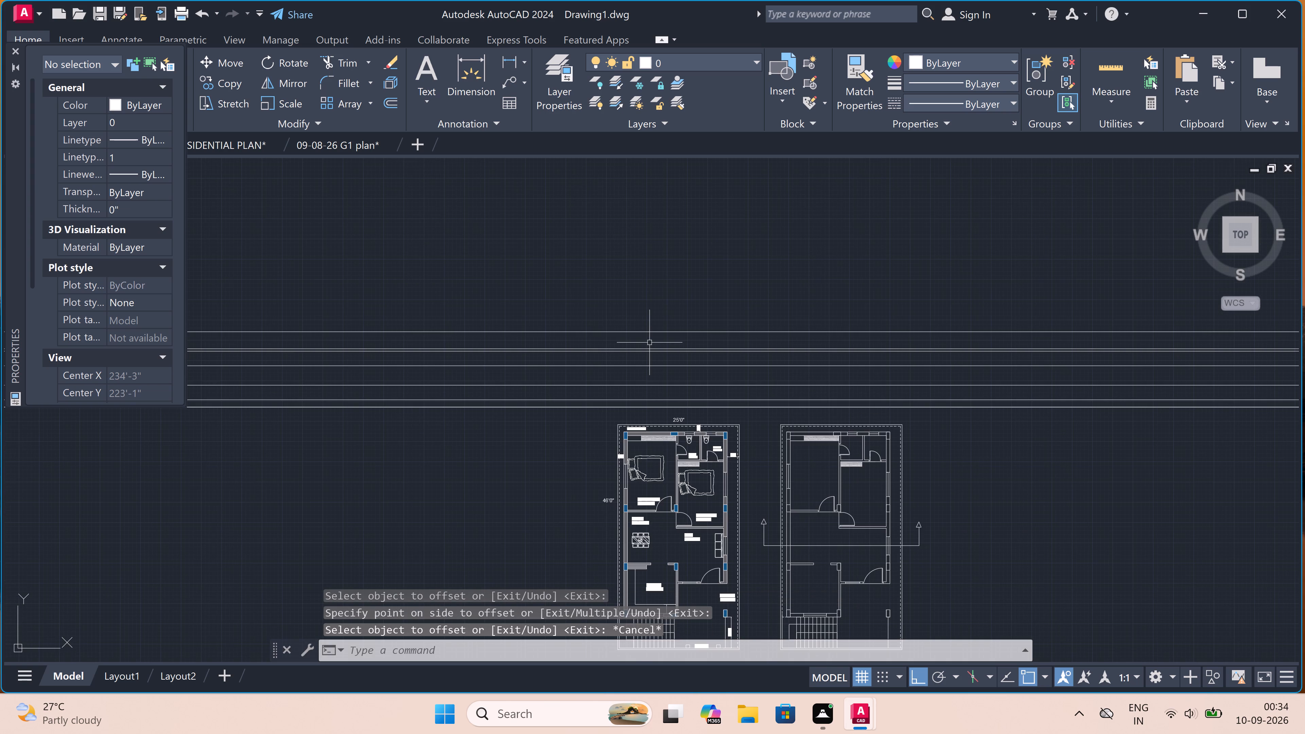
Draw vertical construction lines through the two outer corners of the kitchen's front wall in the ground floor plan.
scroll(649, 343, up, 1)
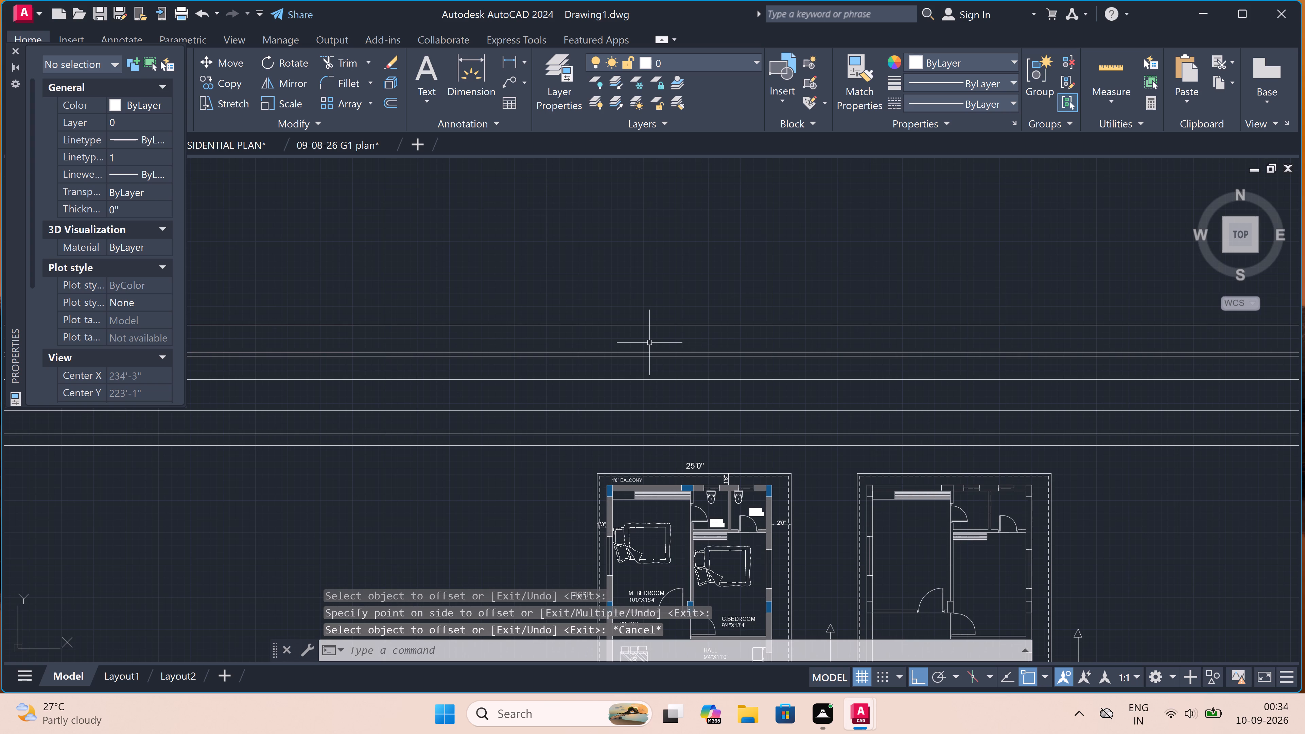
scroll(649, 343, down, 2)
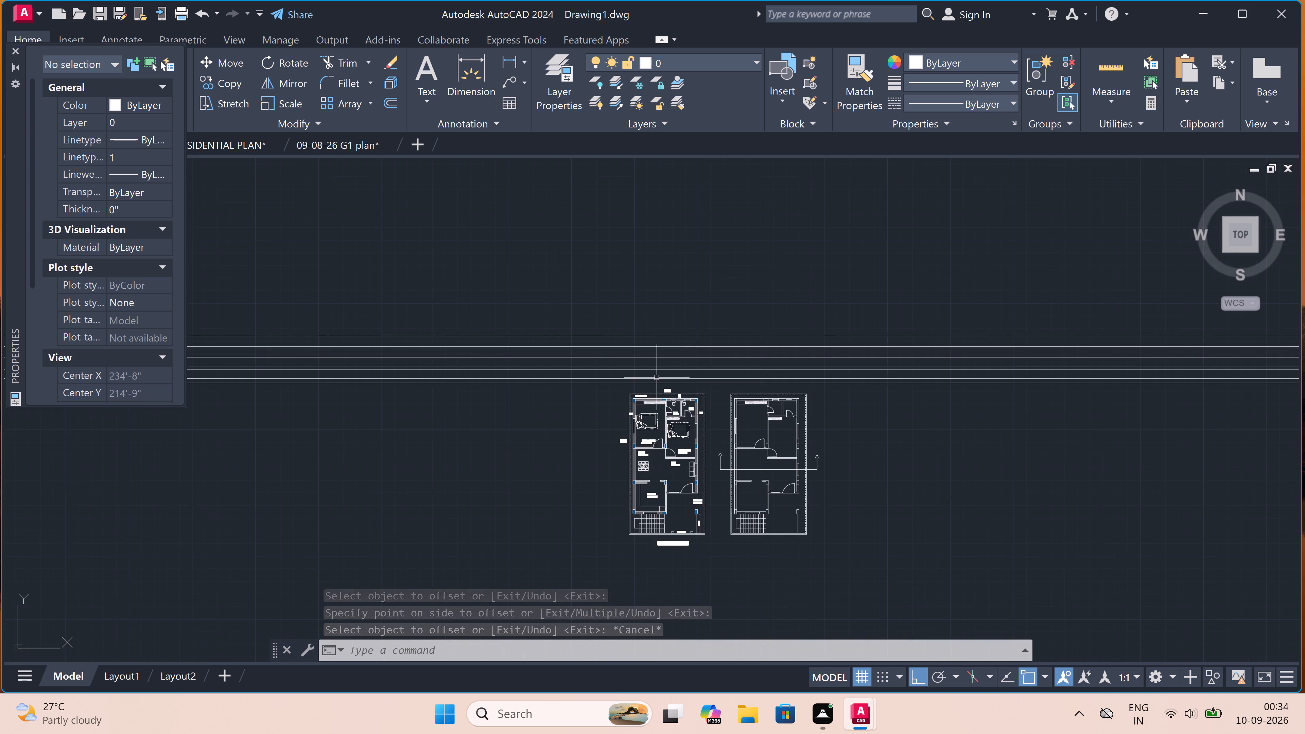
scroll(657, 378, down, 2)
scroll(655, 430, up, 4)
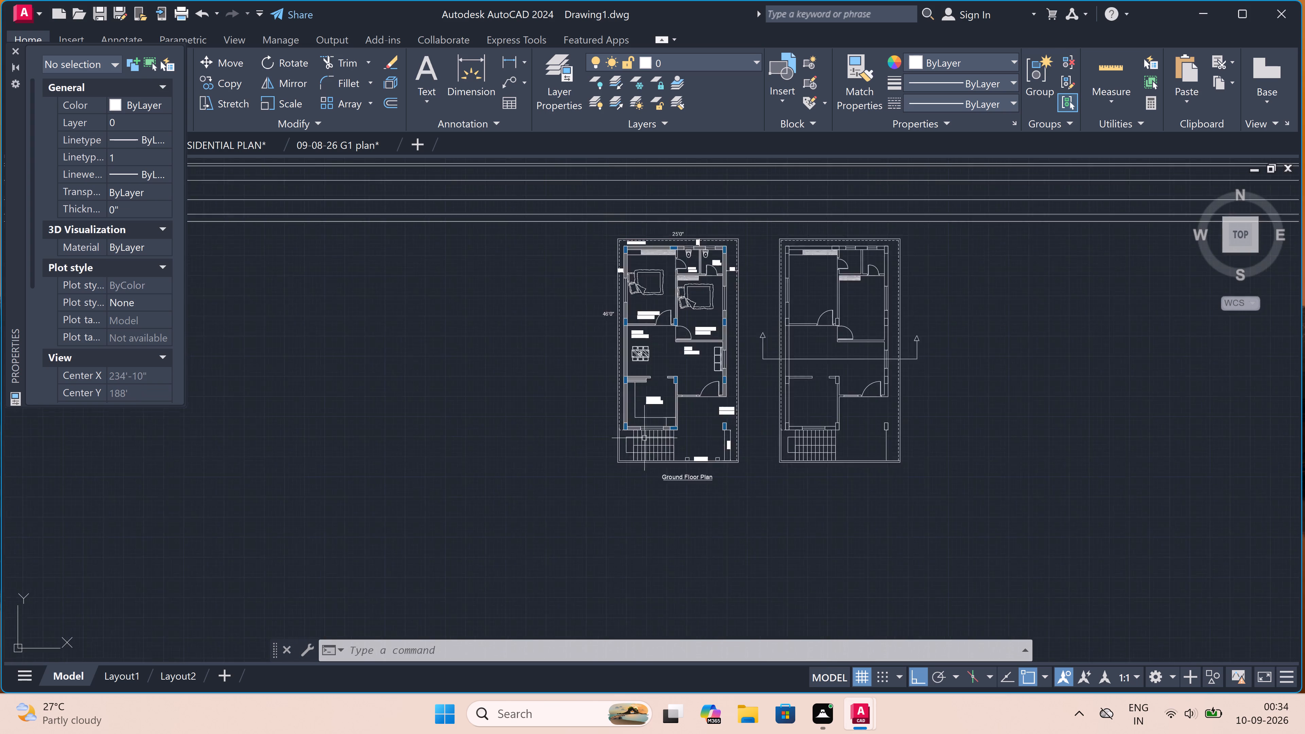
scroll(644, 438, up, 1)
scroll(593, 431, up, 1)
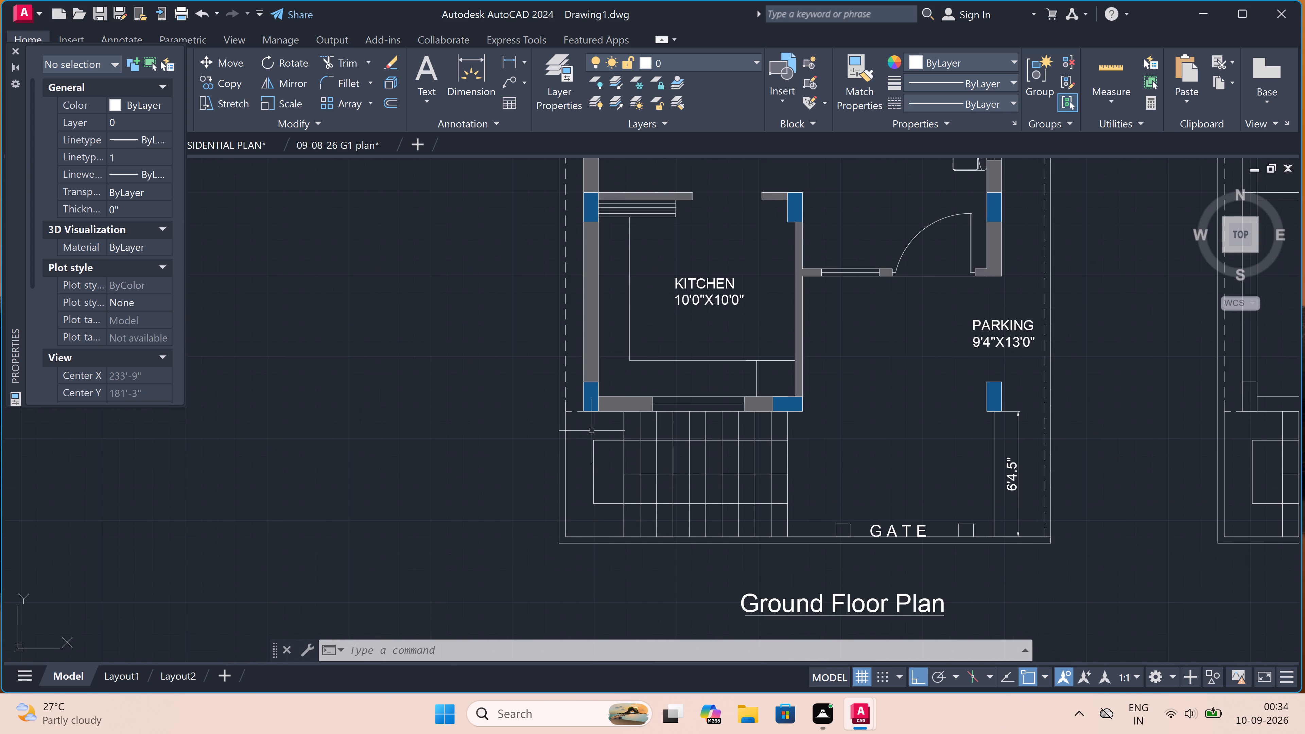
text(xl)
key(space)
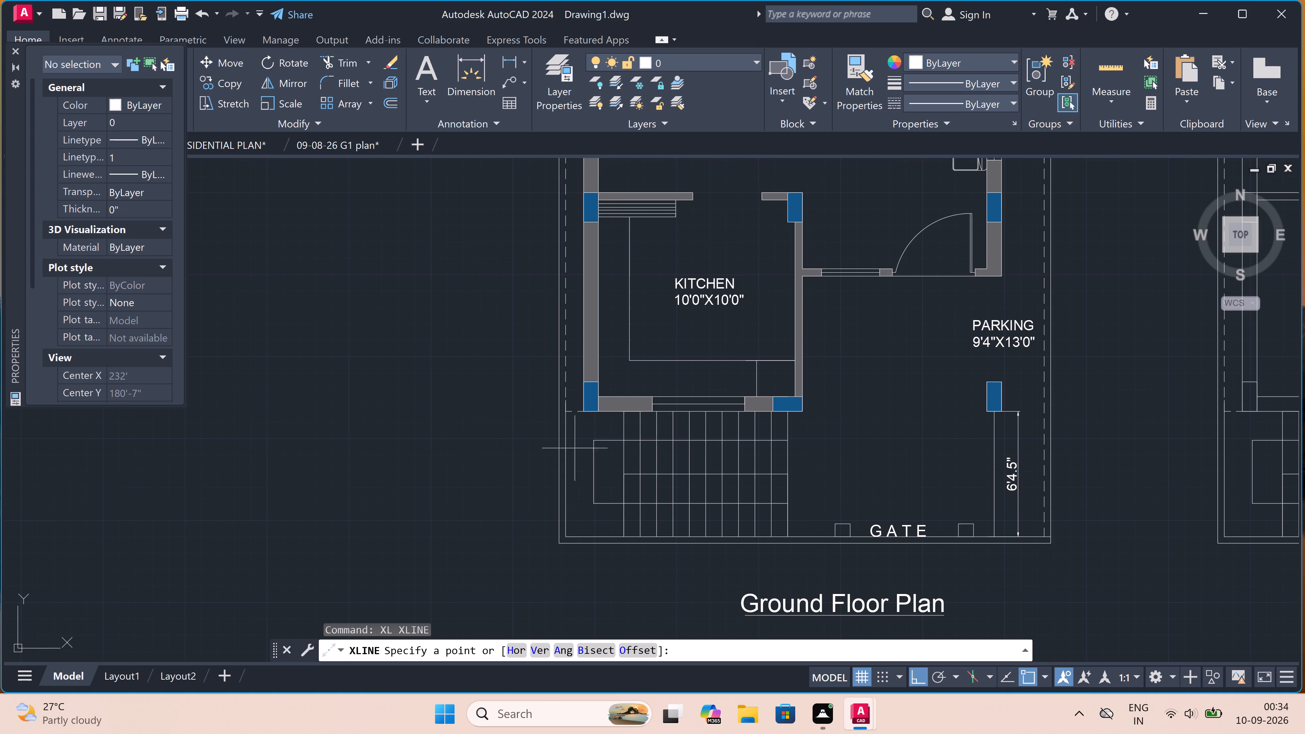
click(535, 649)
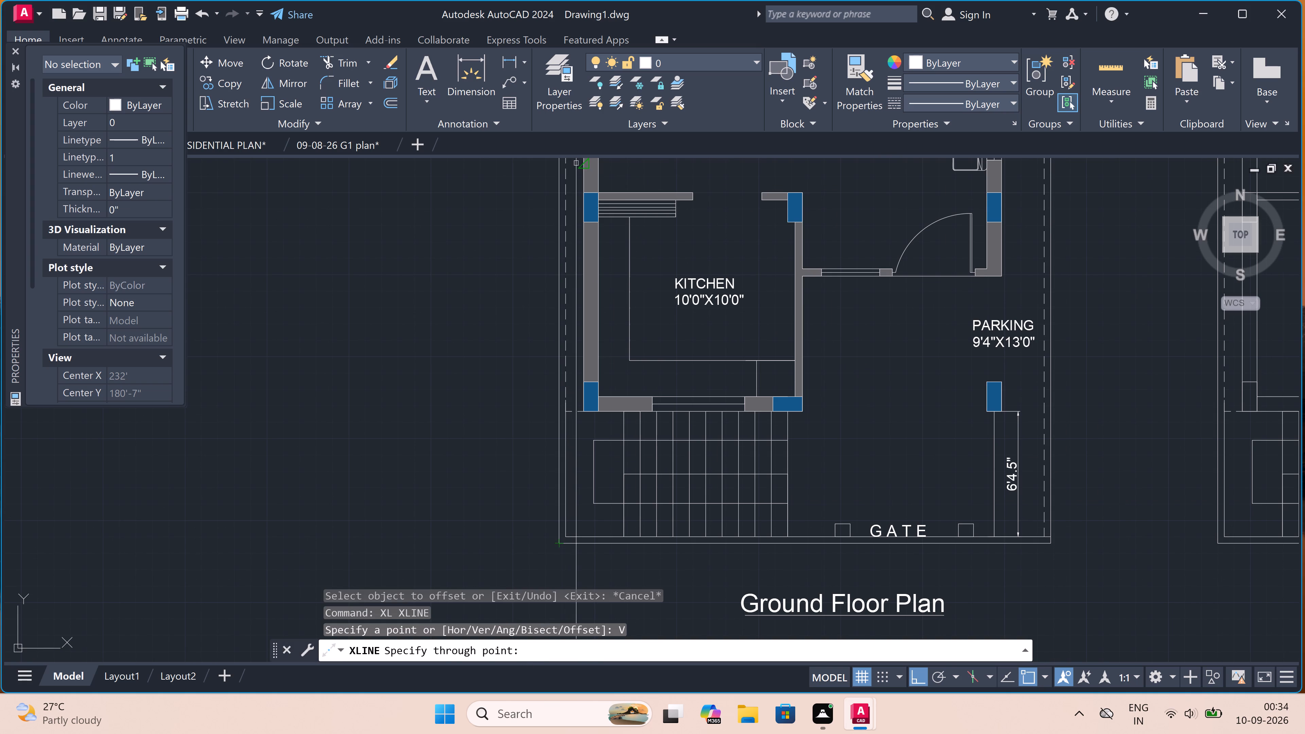
double_click(587, 412)
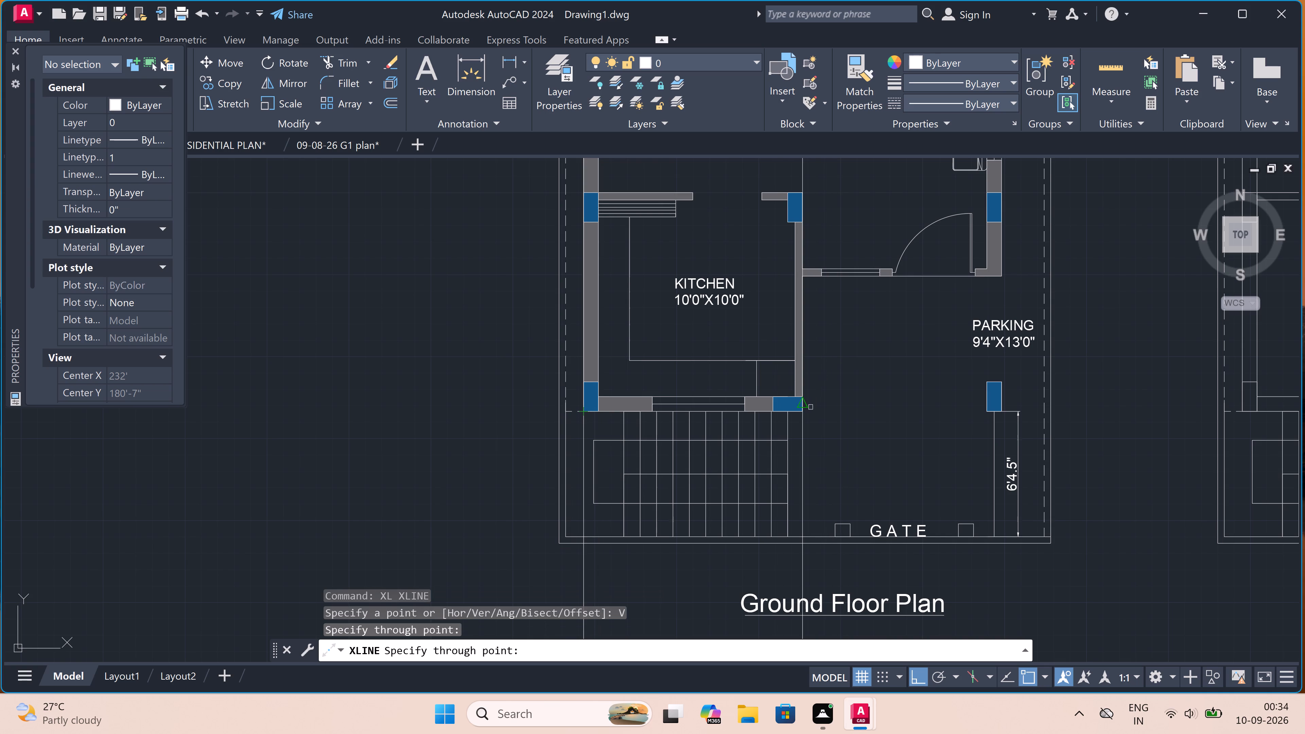
double_click(804, 416)
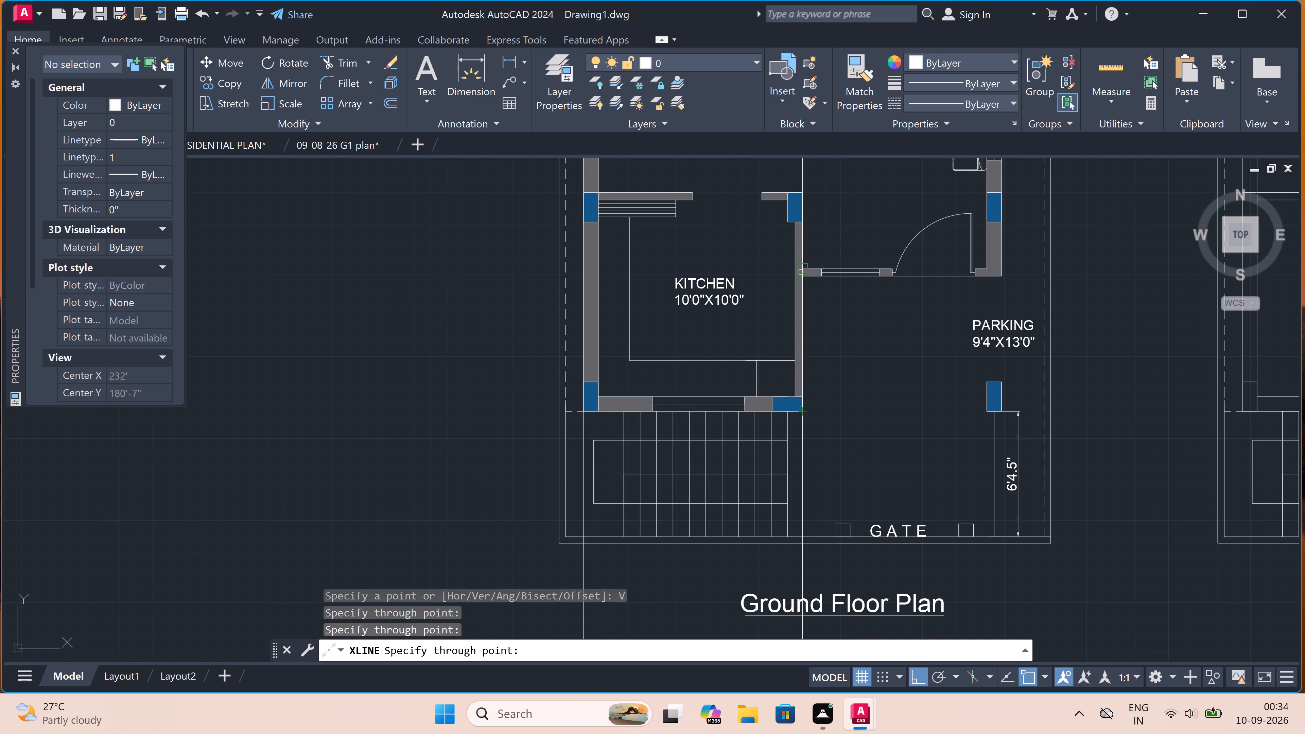
Add vertical construction lines along the hall's front wall, through both window edges, both entrance door jambs and the outer side-wall corner.
scroll(804, 268, up, 2)
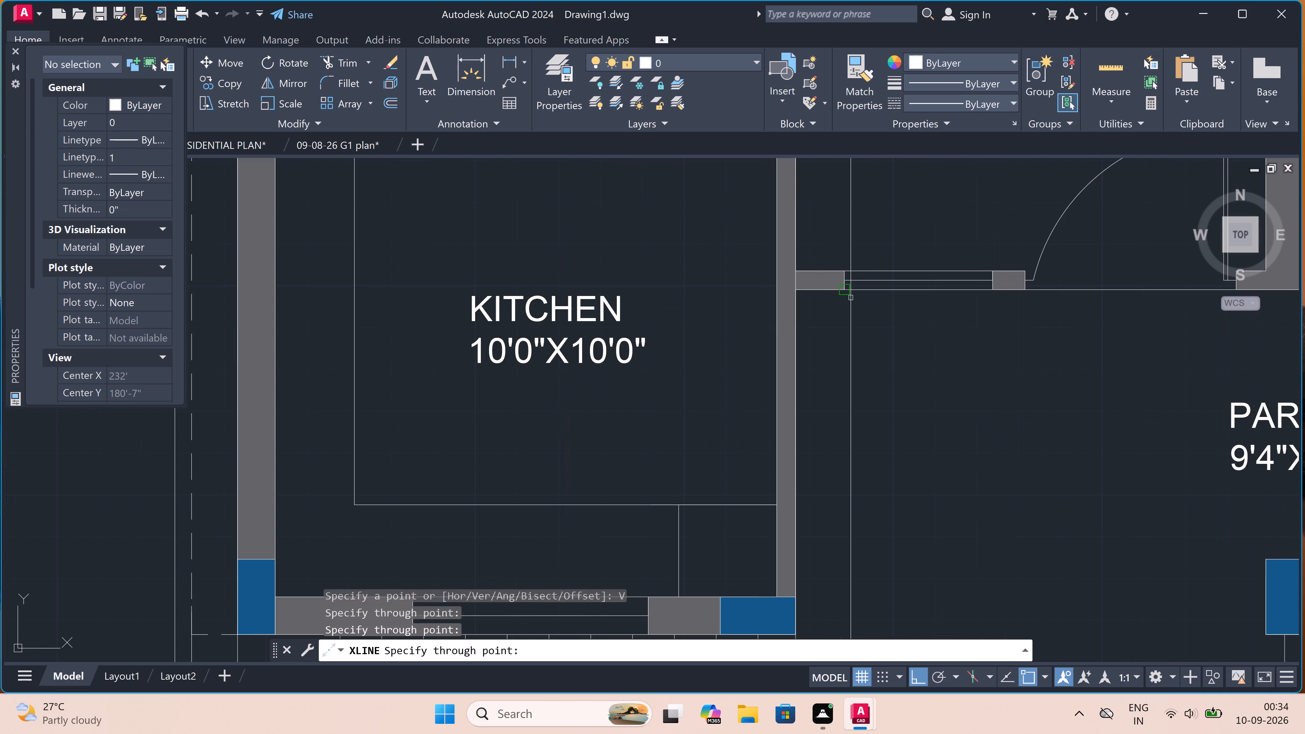
click(841, 292)
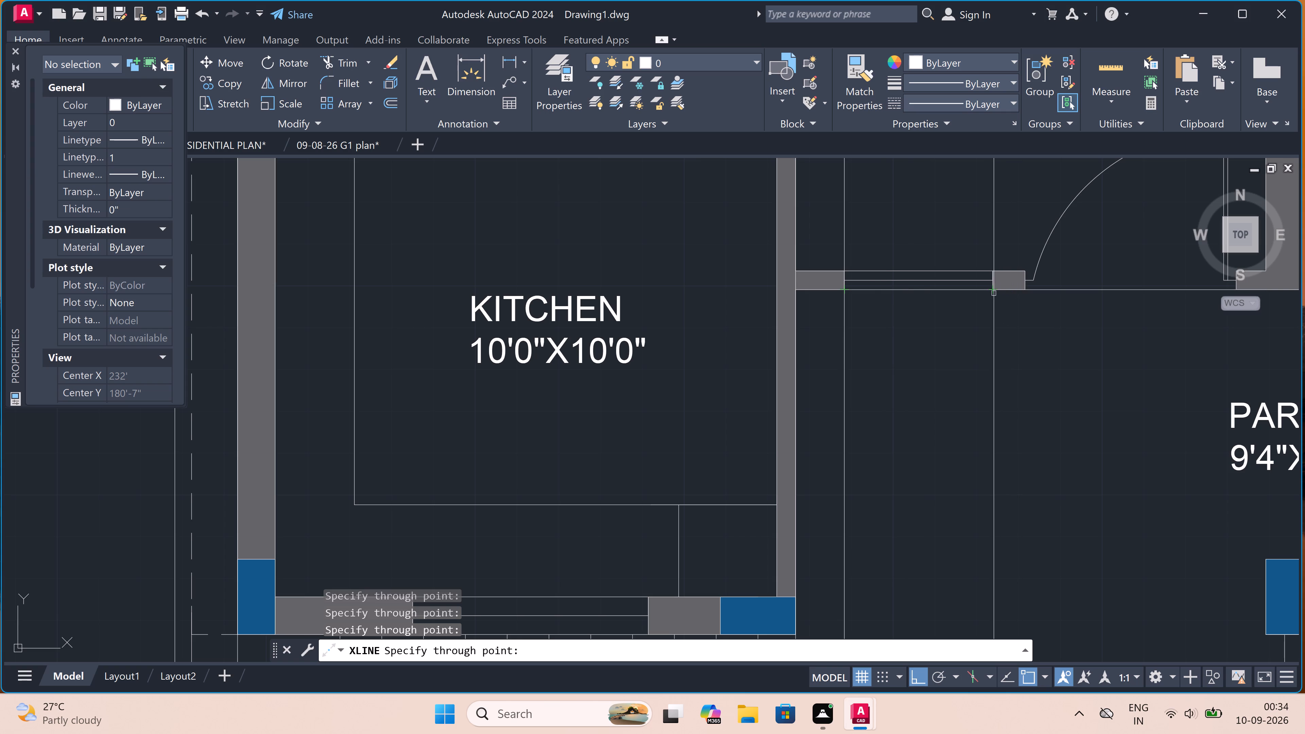
click(990, 291)
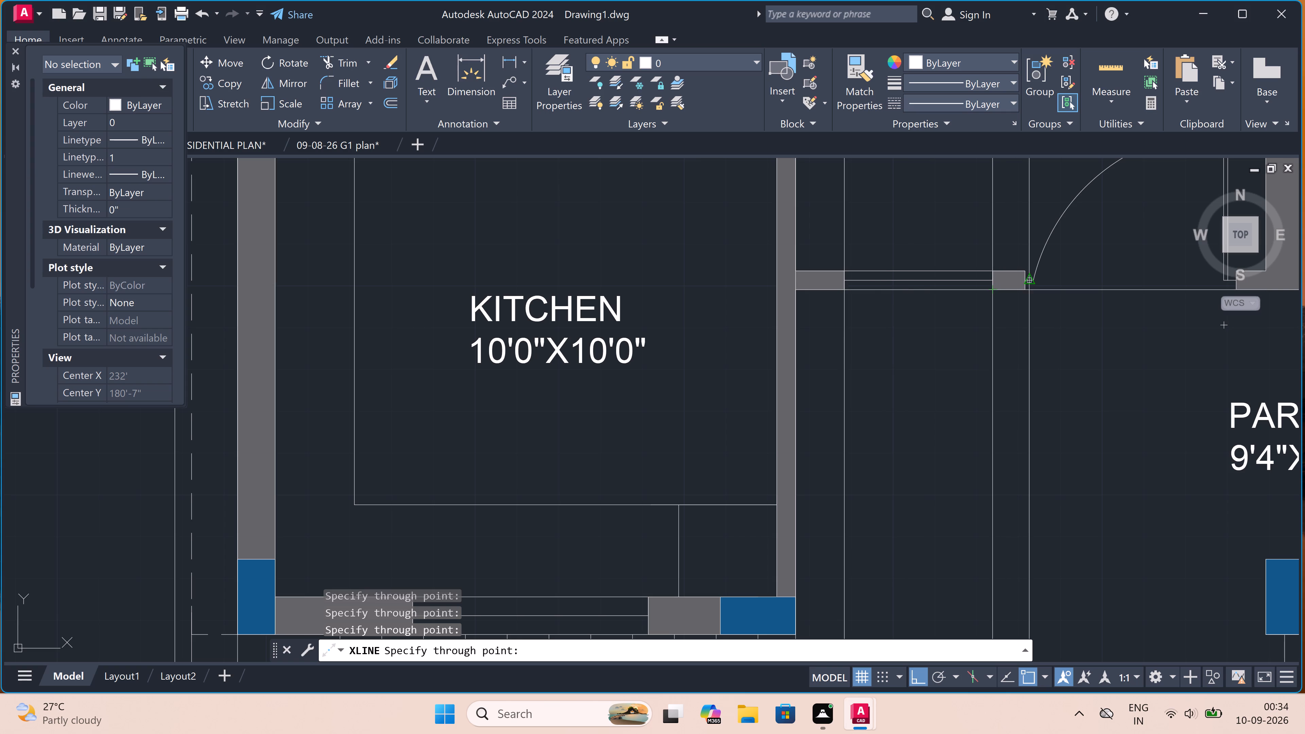
drag(1026, 293, 1022, 296)
scroll(704, 296, down, 4)
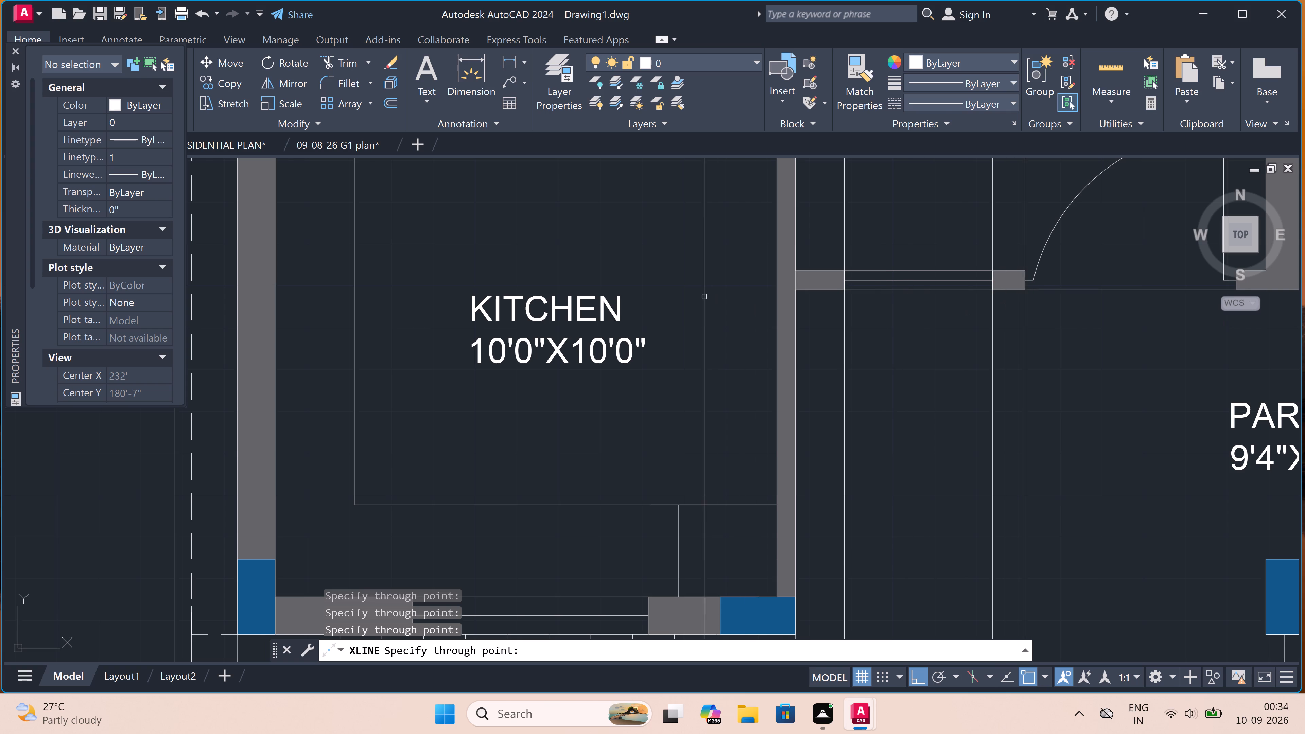
scroll(704, 296, down, 3)
scroll(733, 289, up, 7)
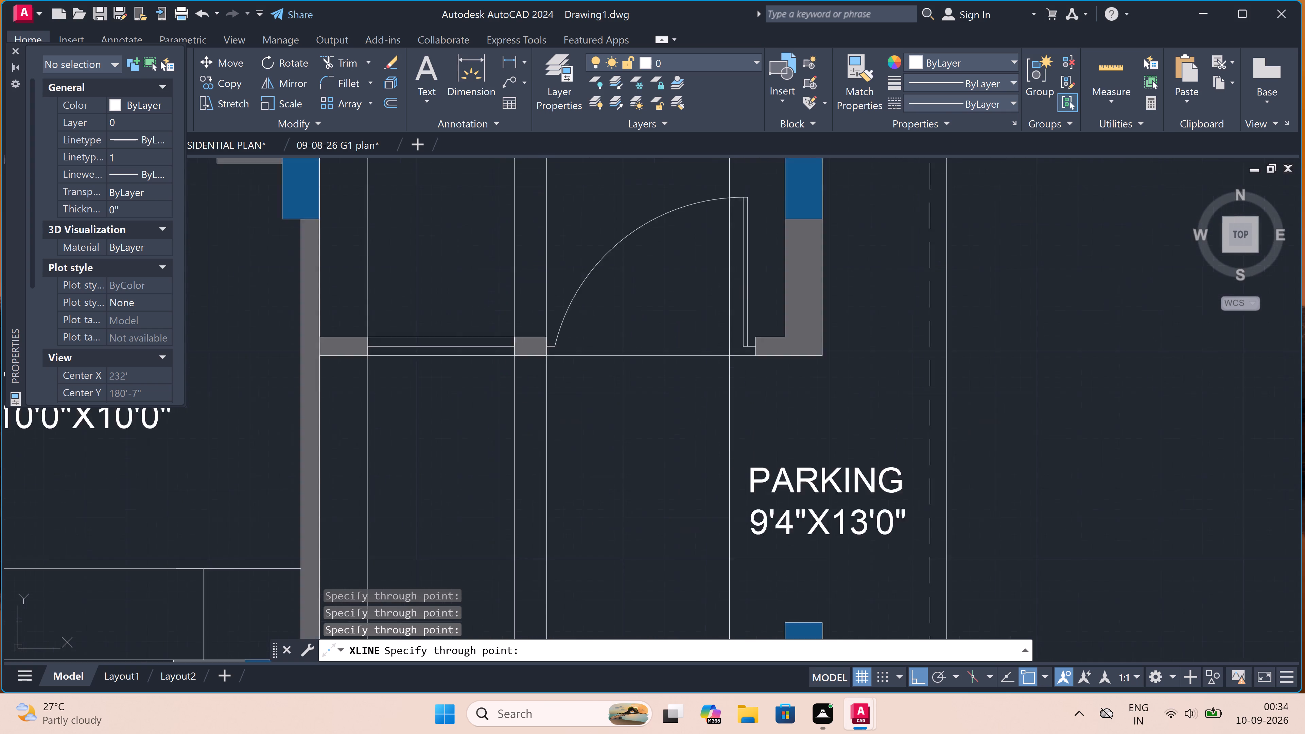
scroll(778, 409, up, 1)
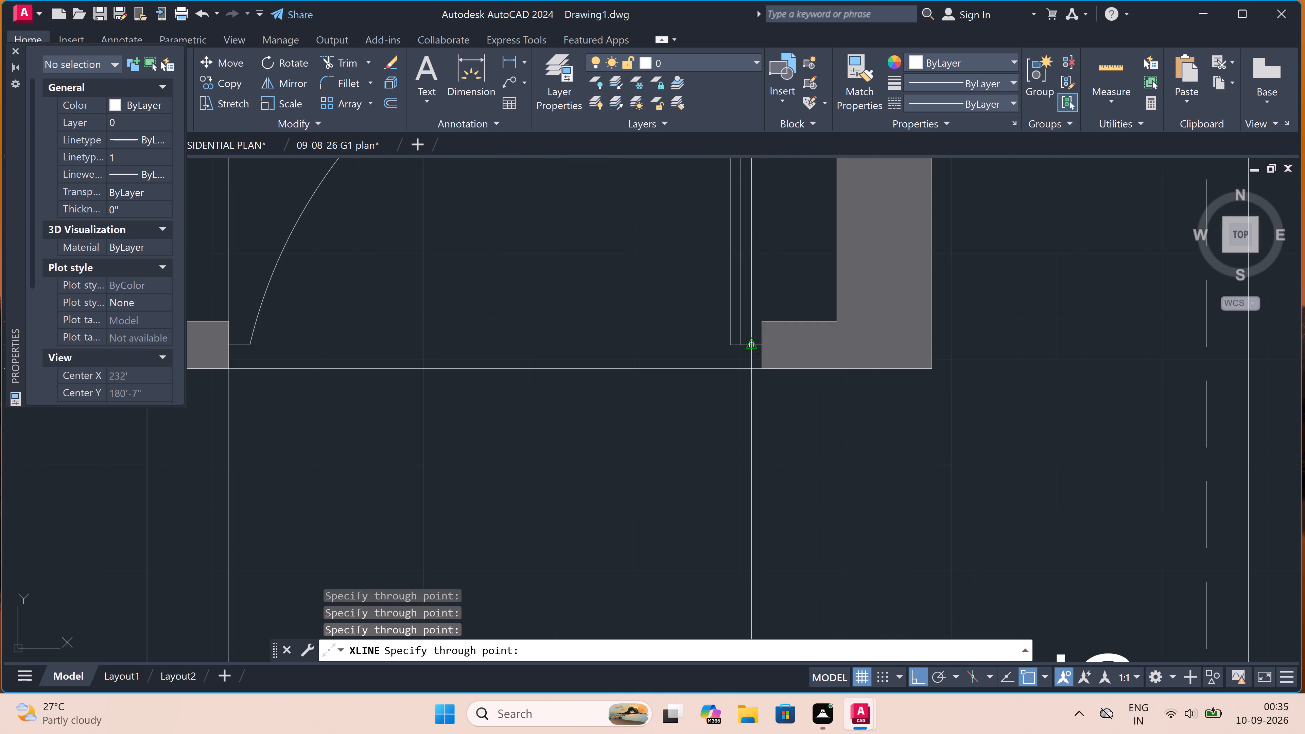
click(763, 370)
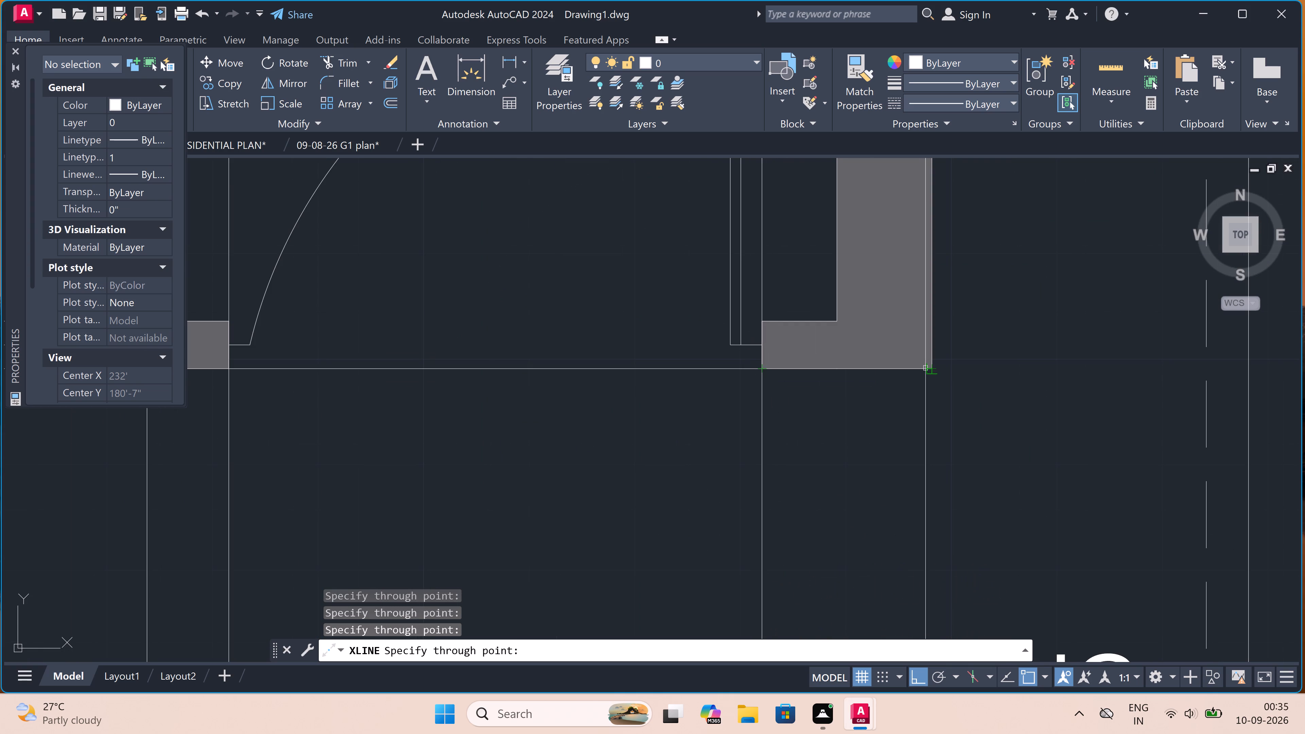
drag(936, 367, 909, 378)
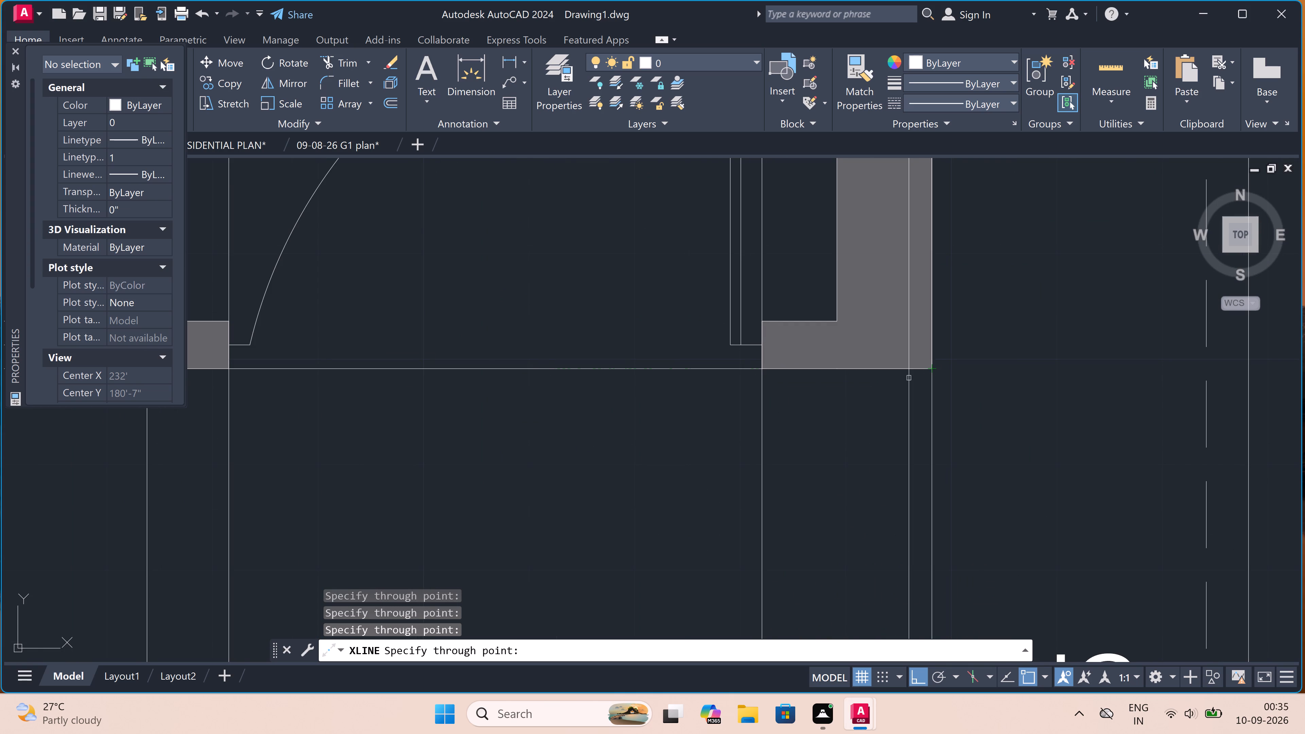
In the unlabelled plan with the section line, add vertical construction lines through both faces of the left outer wall.
scroll(535, 364, down, 6)
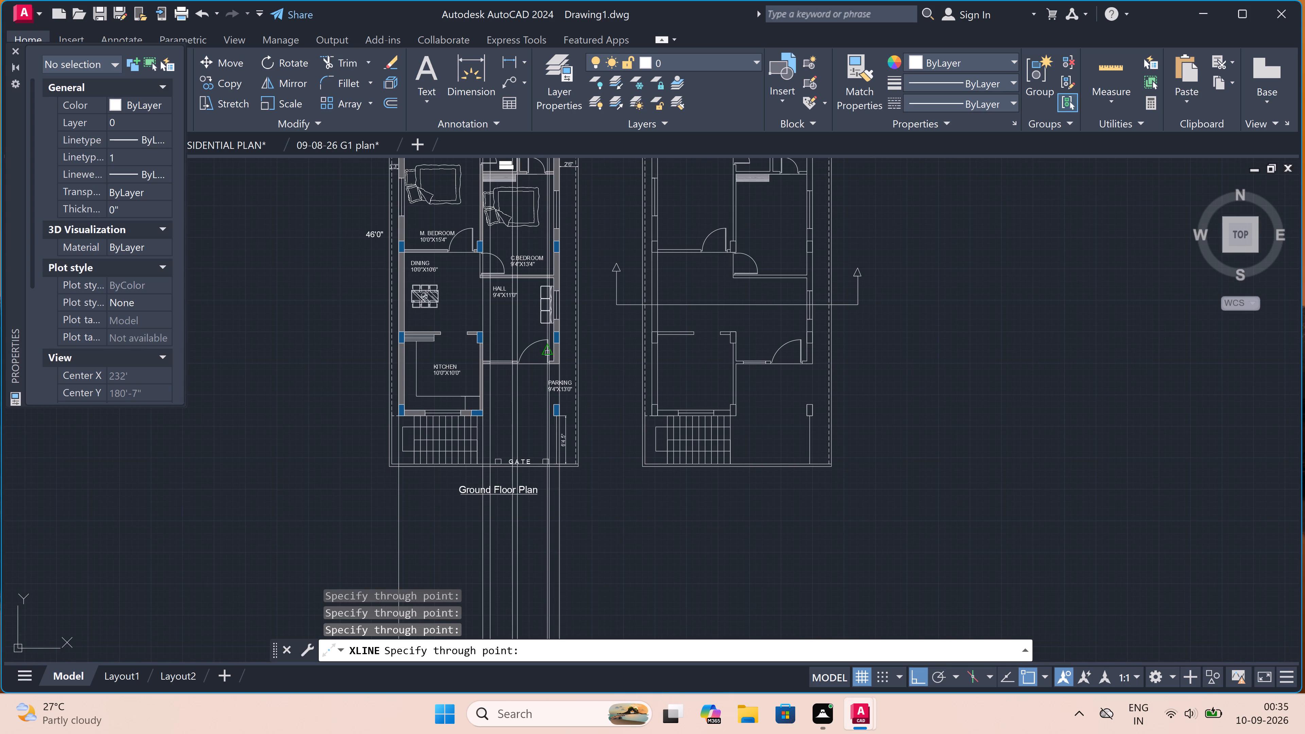
scroll(639, 254, up, 3)
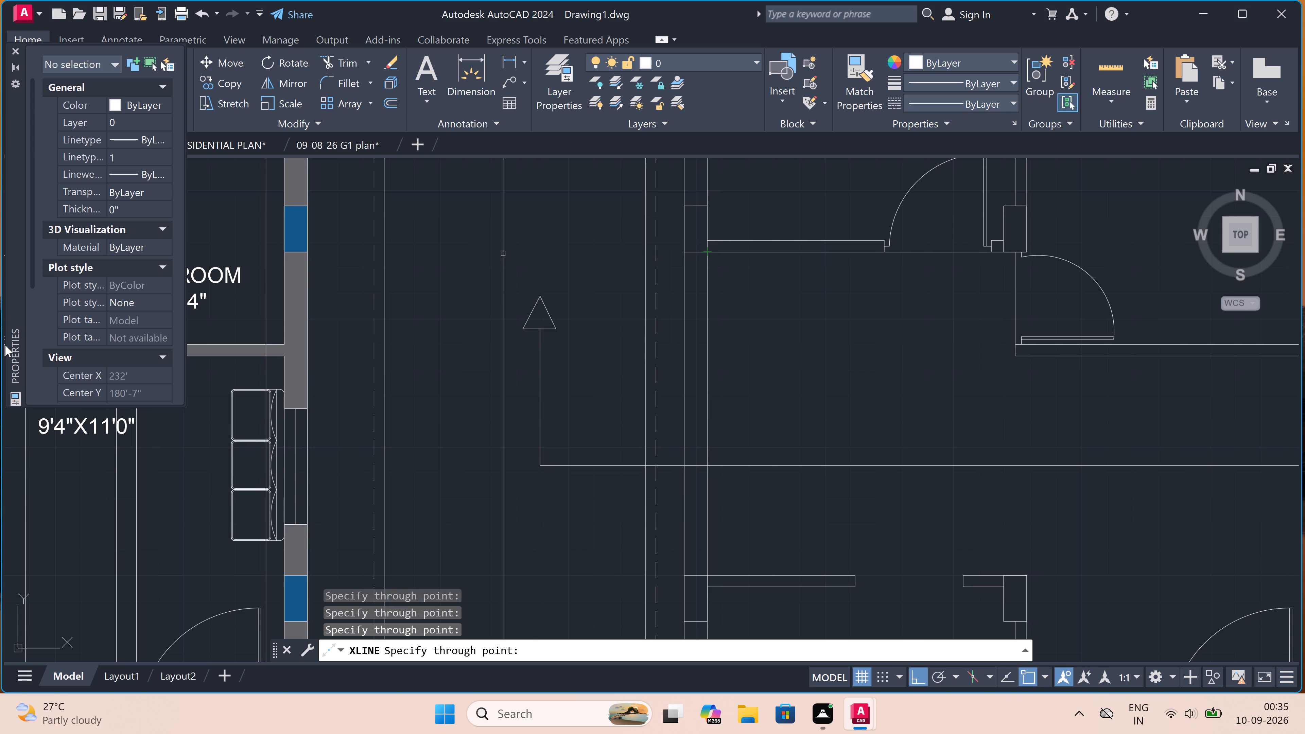
scroll(634, 272, down, 3)
scroll(647, 262, up, 1)
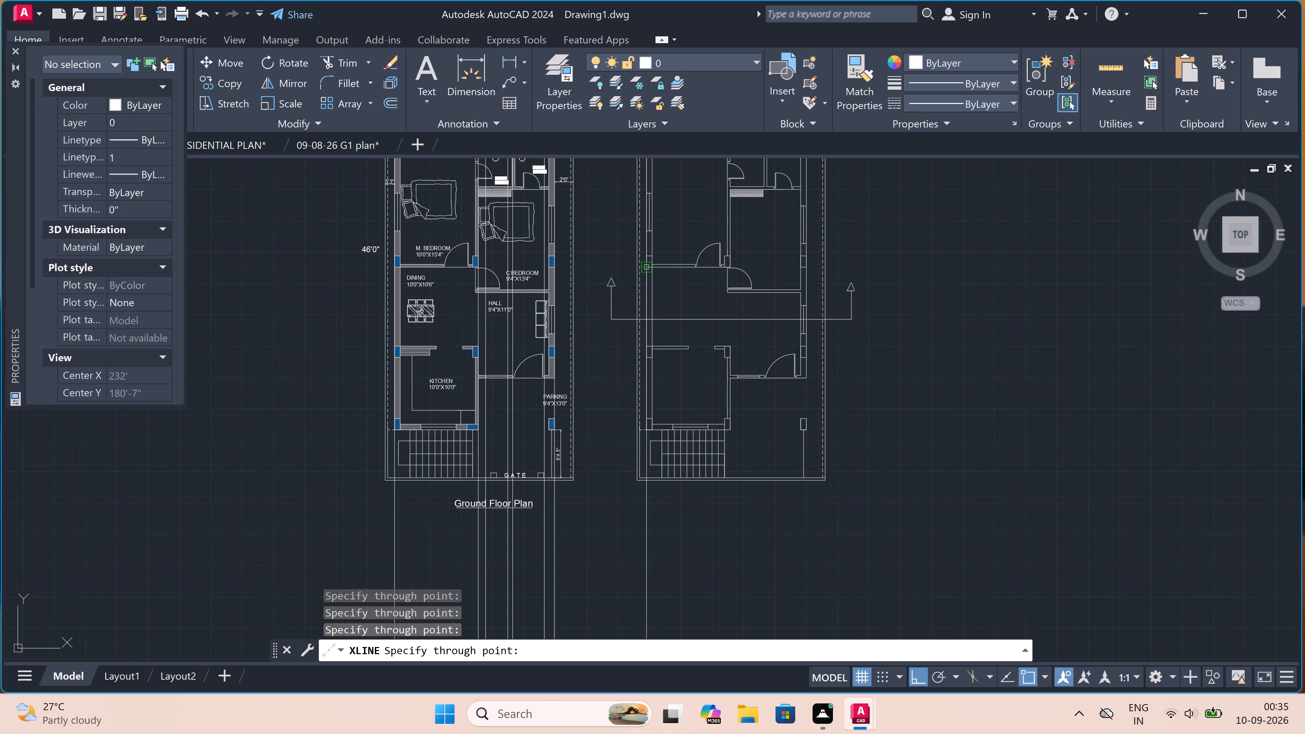
scroll(647, 262, up, 2)
click(639, 283)
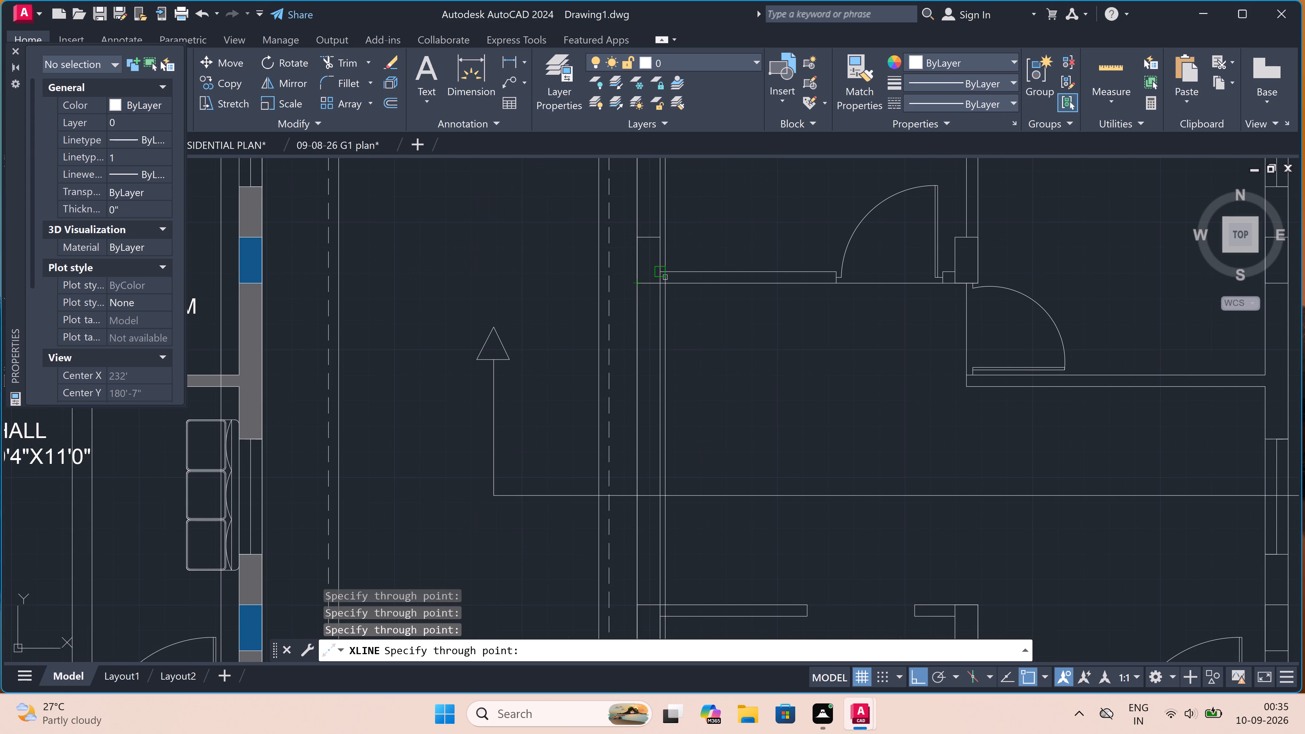
click(665, 280)
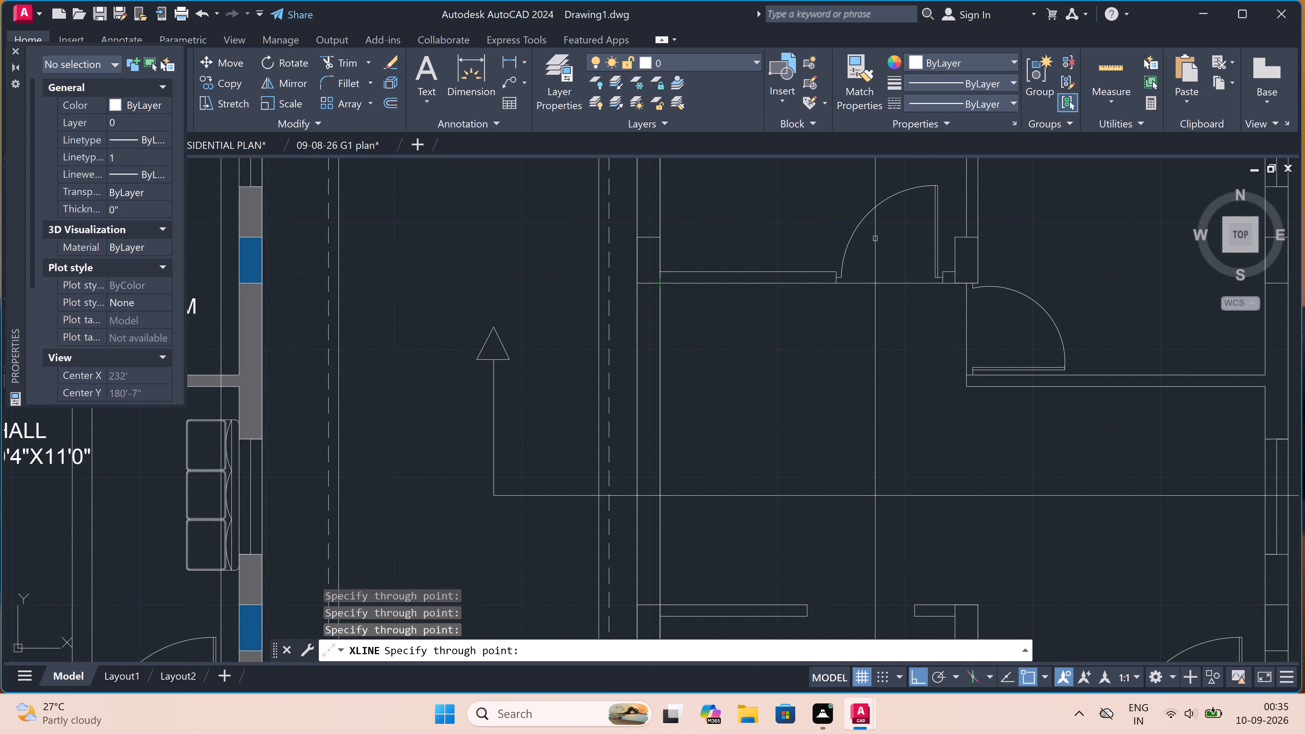
Add vertical construction lines through both jambs of the upper-left room's door opening in the section-line plan.
scroll(835, 264, up, 3)
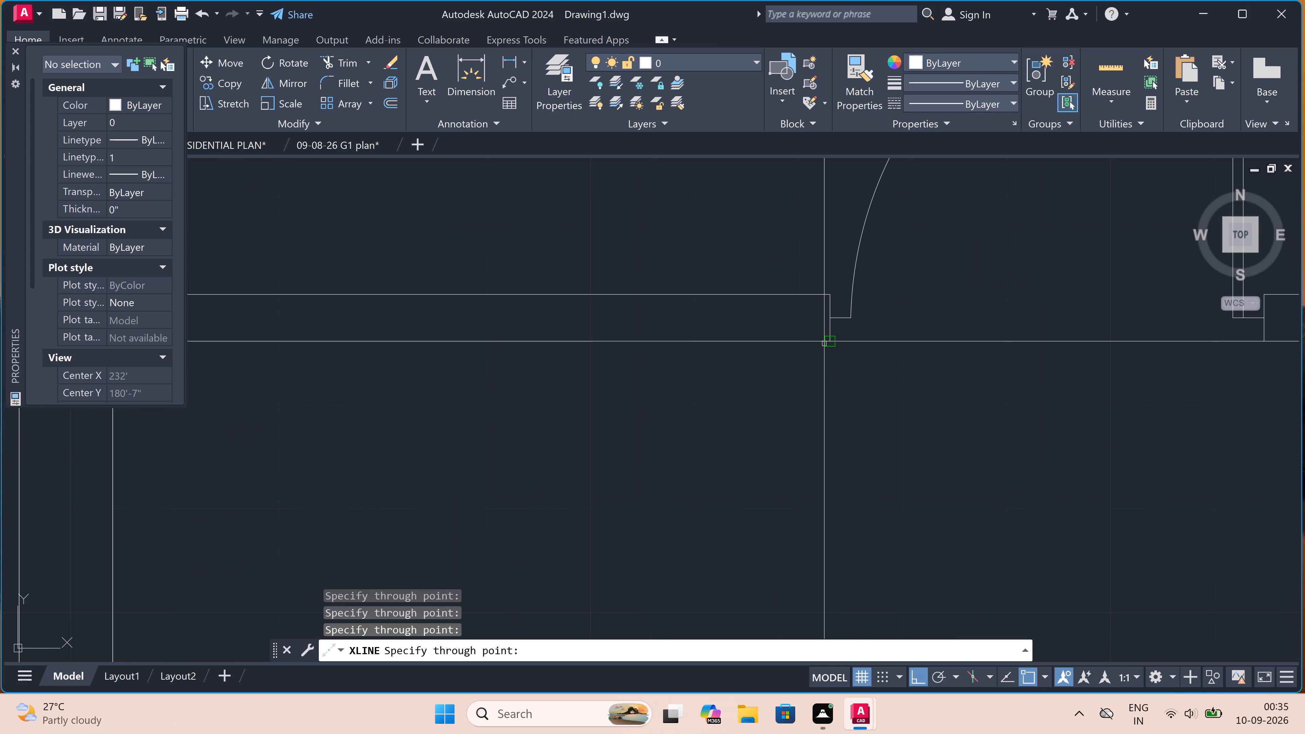
drag(829, 340, 821, 343)
scroll(764, 336, down, 4)
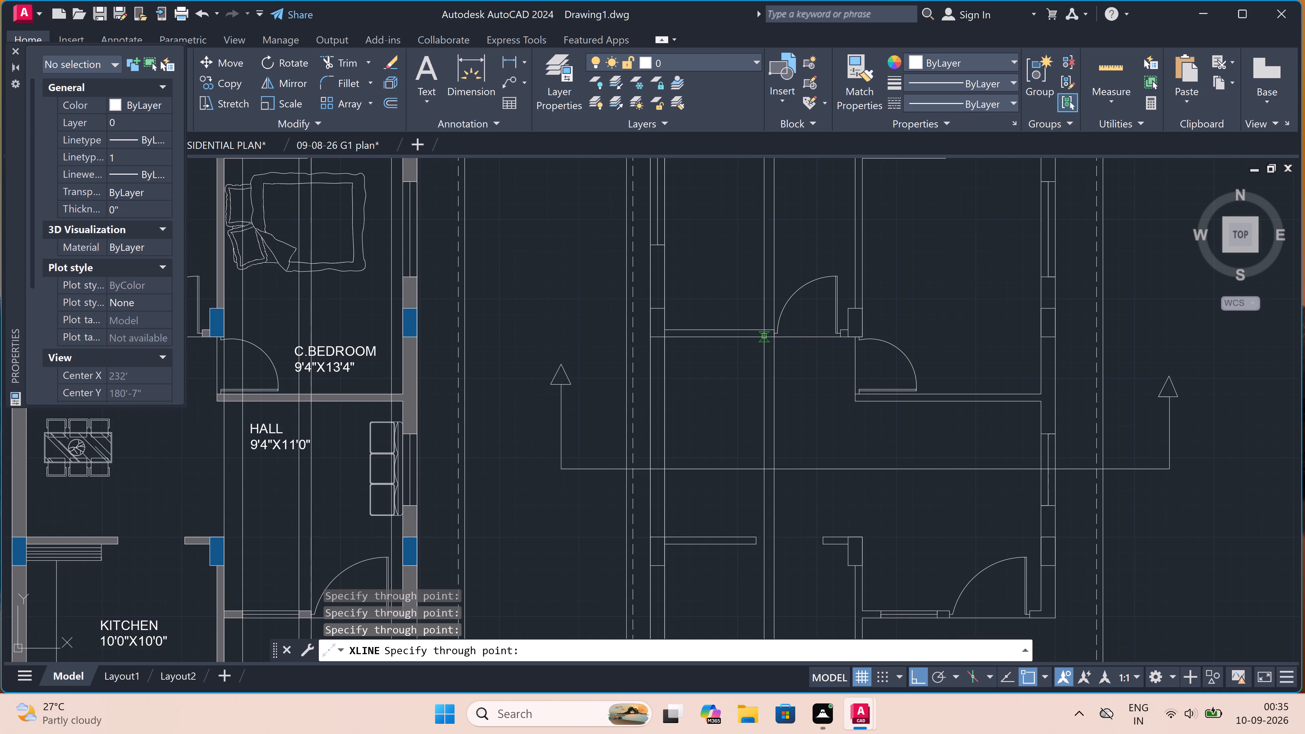
scroll(842, 334, up, 4)
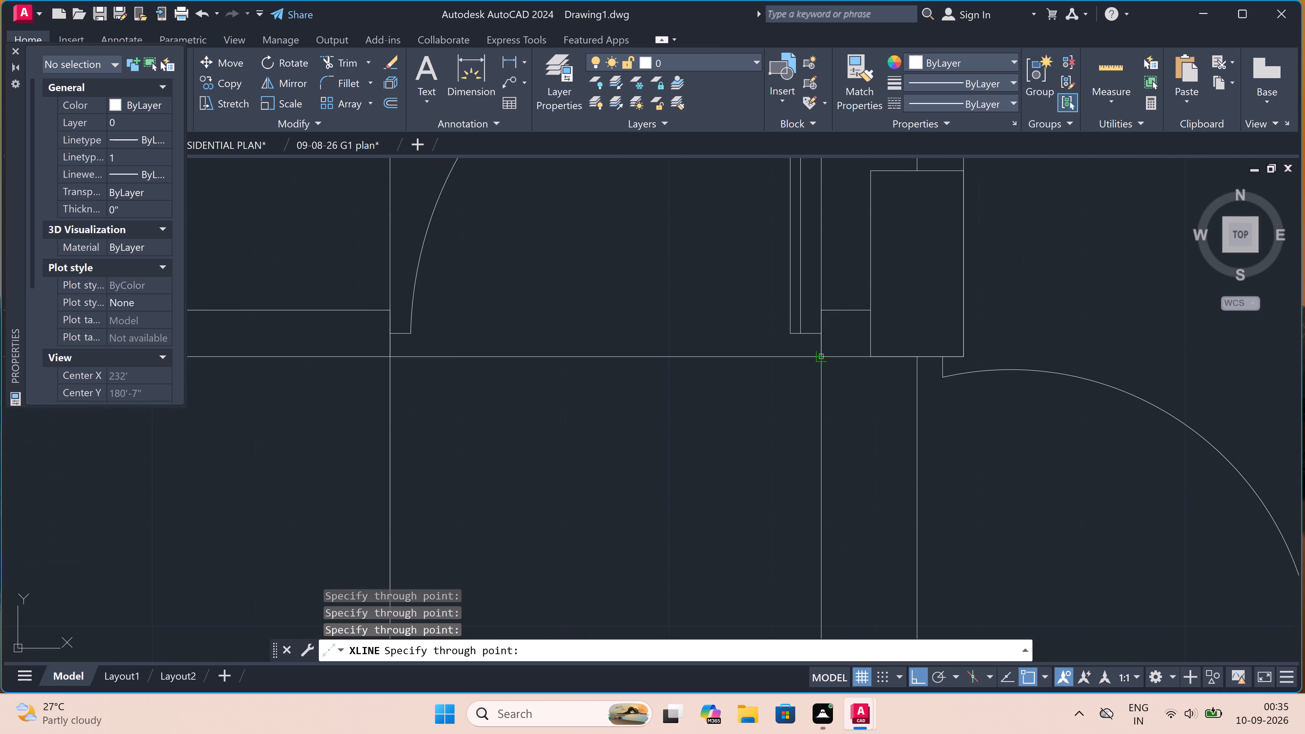
click(820, 357)
Add vertical construction lines through the left edge of the central column and the left face of the partition below it.
scroll(721, 359, down, 4)
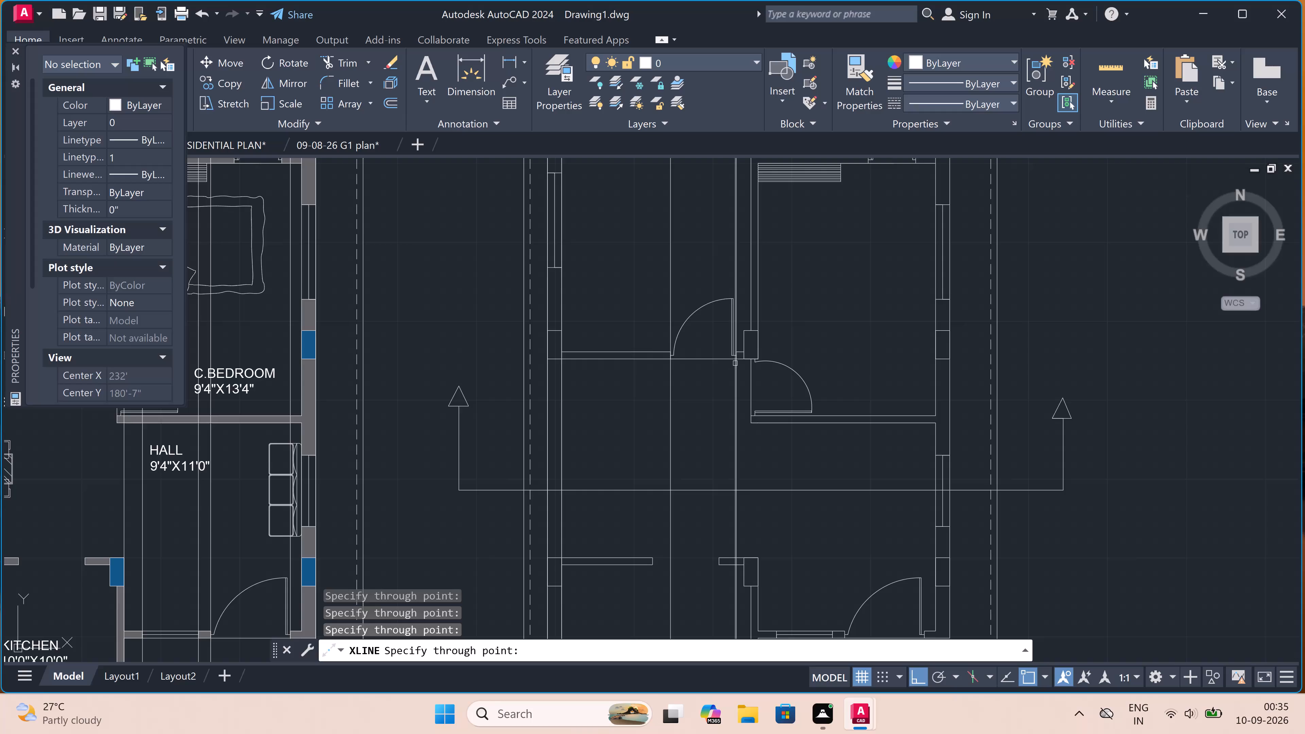
scroll(752, 366, up, 1)
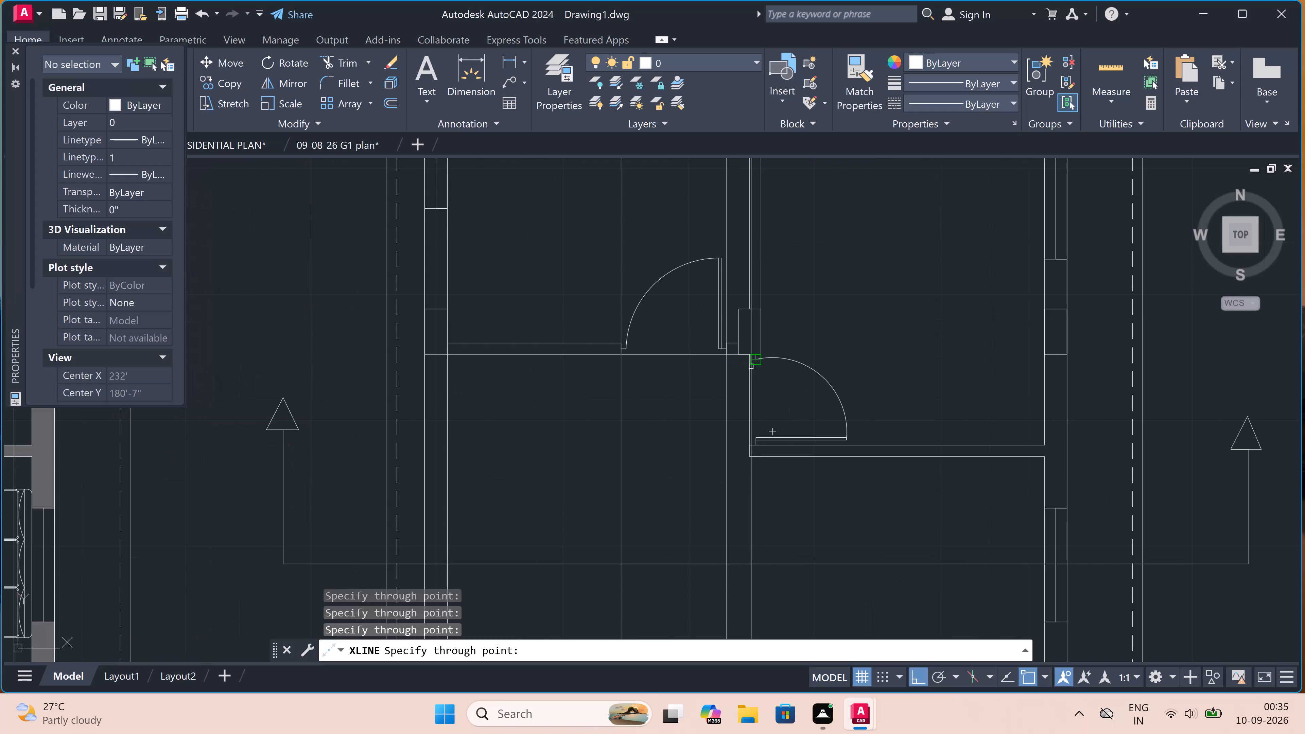
scroll(749, 367, up, 1)
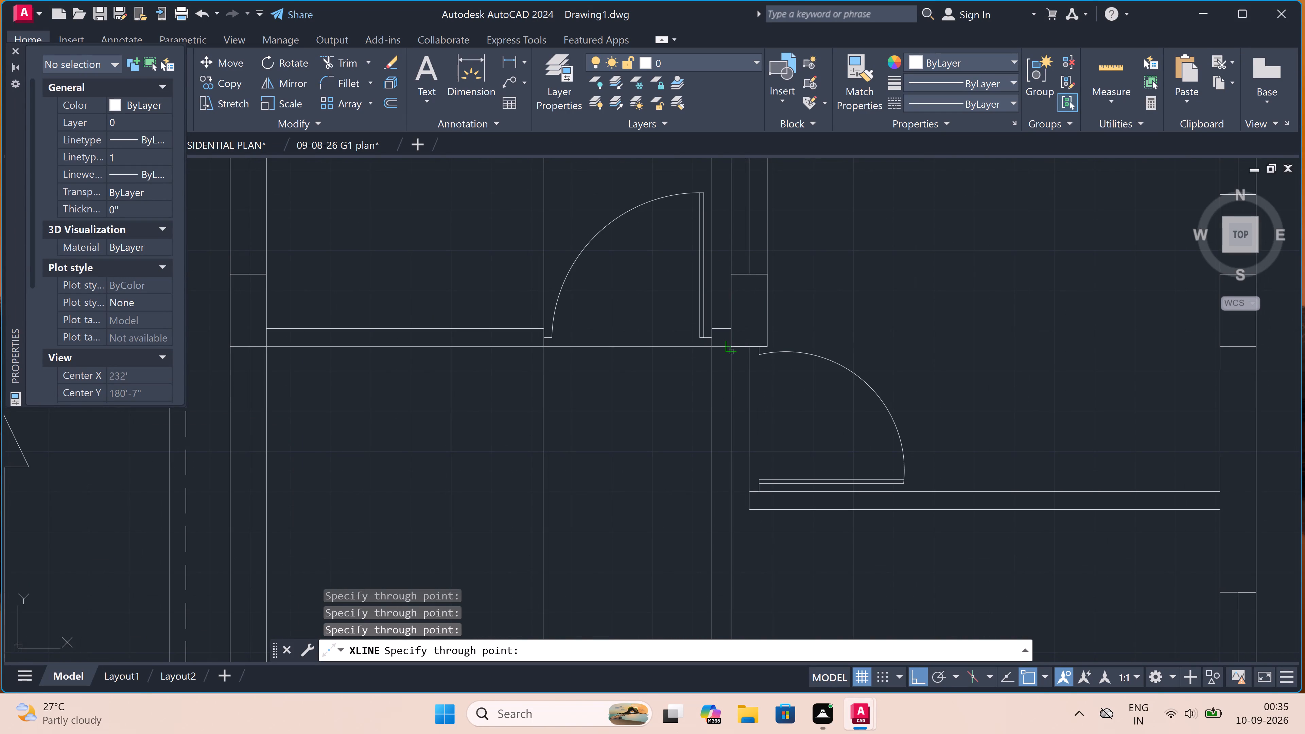
click(730, 347)
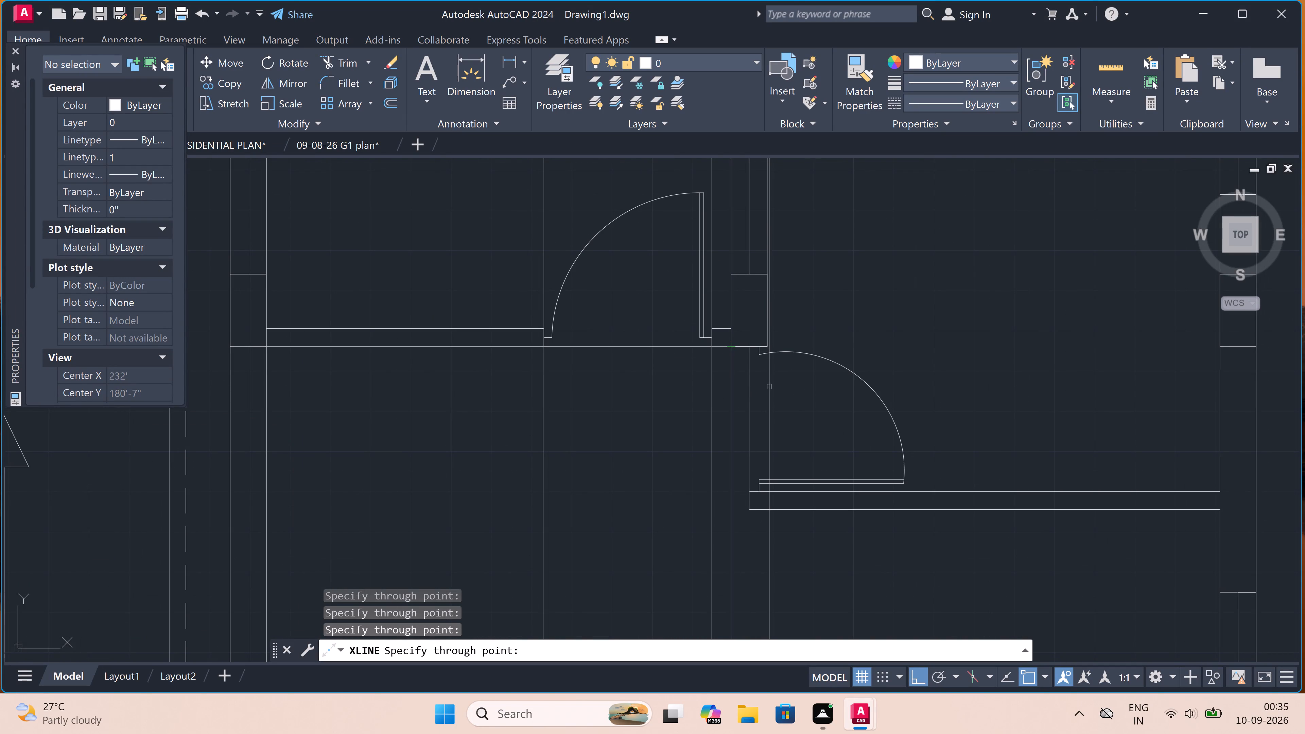
scroll(763, 378, down, 2)
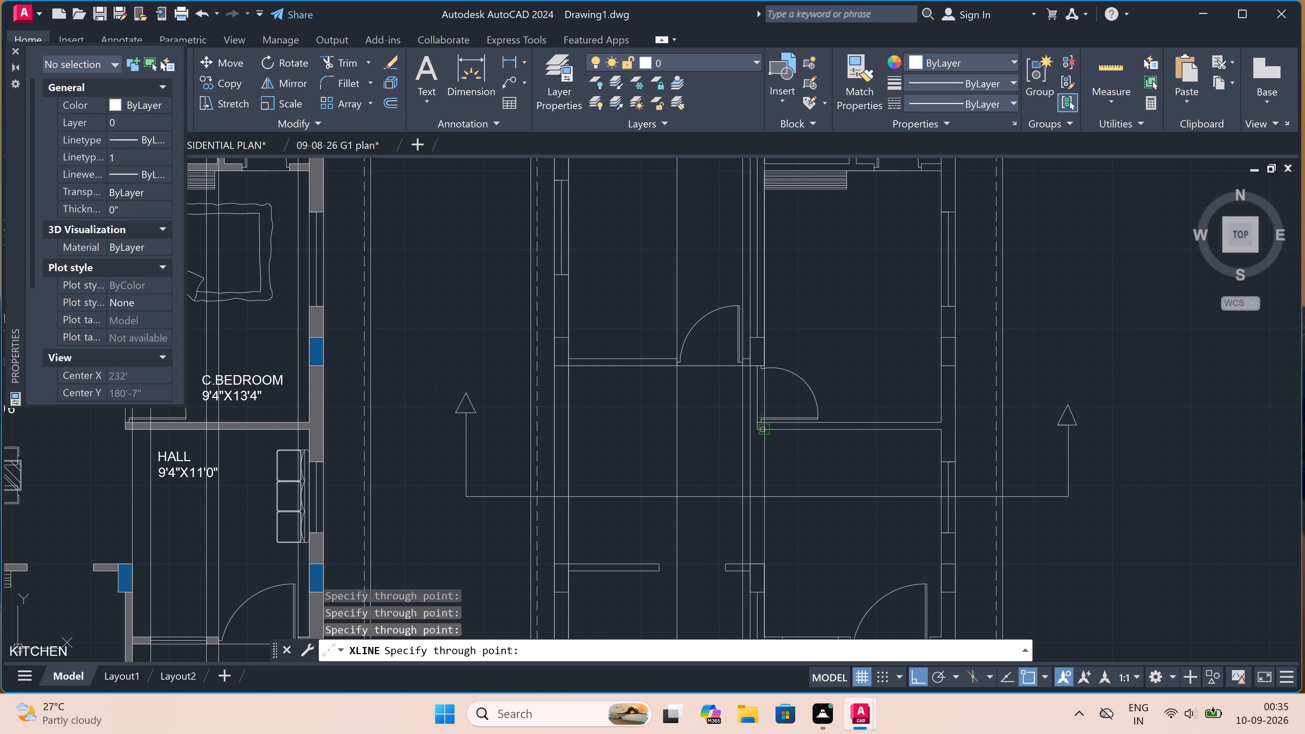
scroll(763, 432, up, 2)
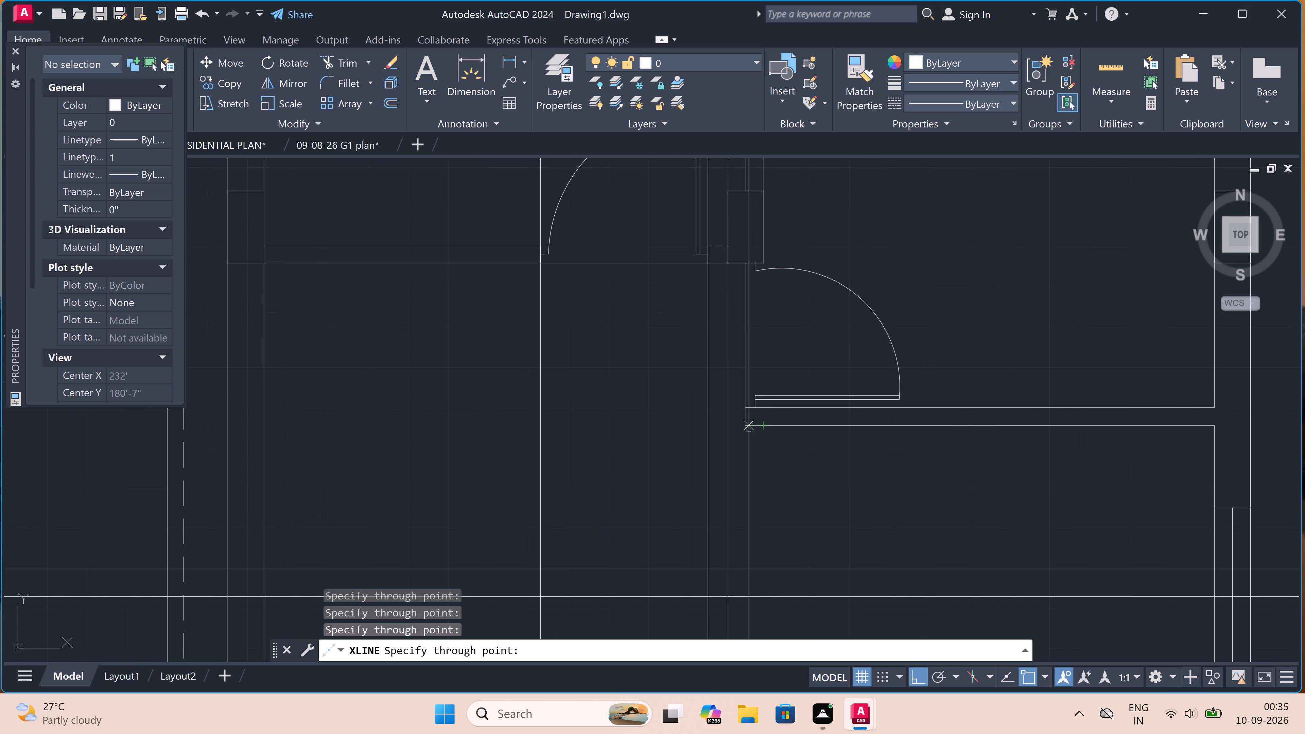
click(742, 419)
Add vertical construction lines through the inner and outer faces of the section-line plan's right outer wall, and finish the construction lines.
scroll(806, 412, down, 3)
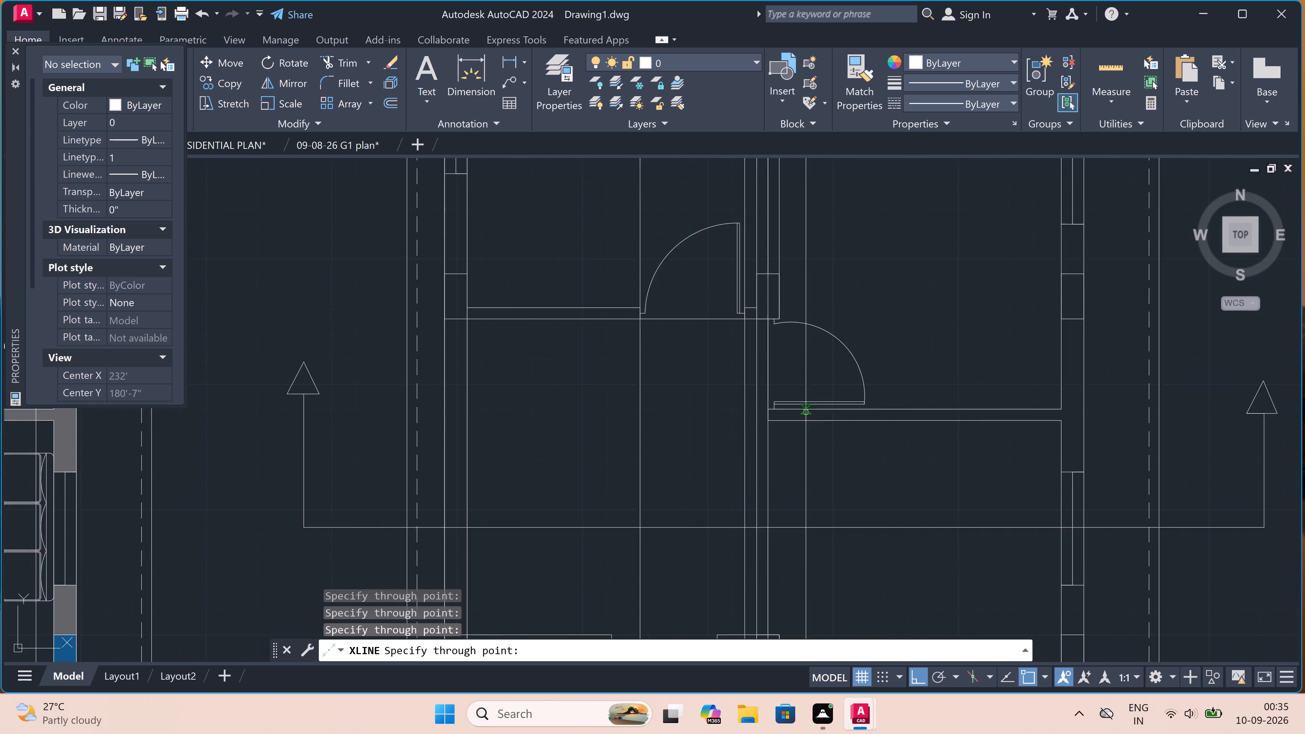
scroll(919, 409, up, 2)
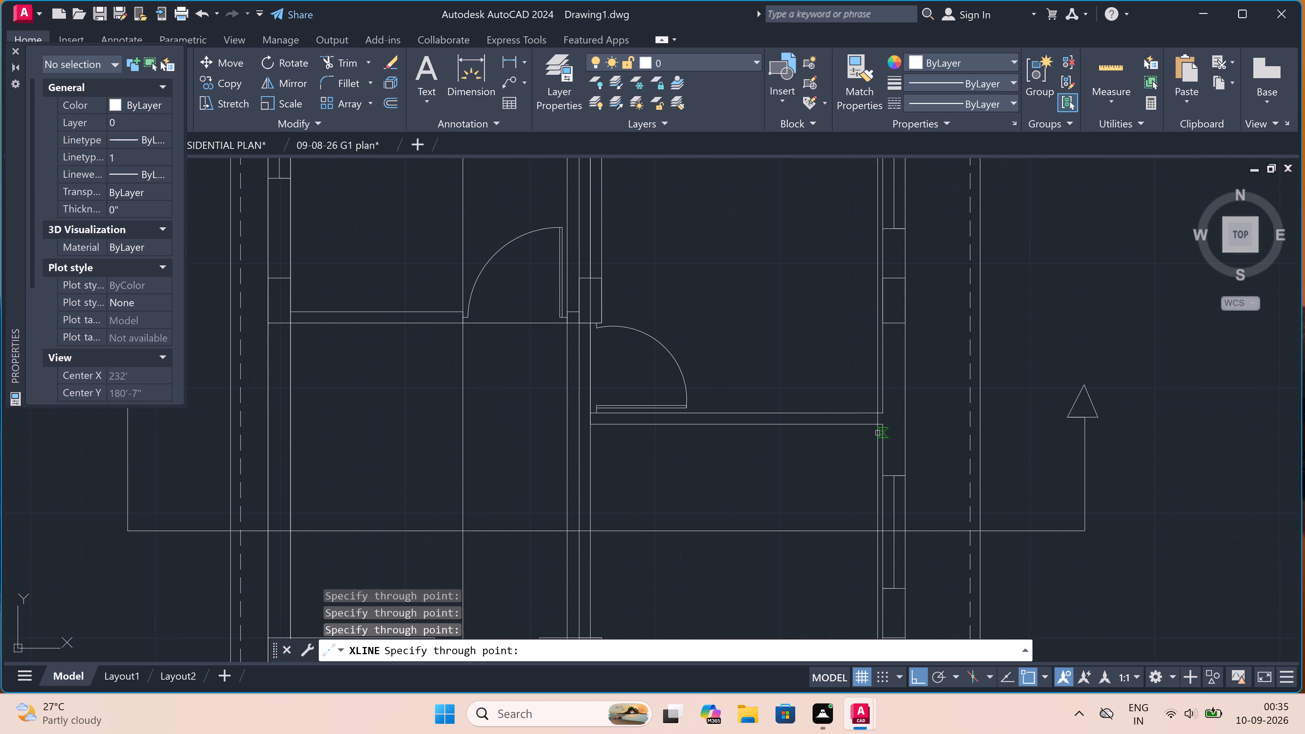
click(880, 425)
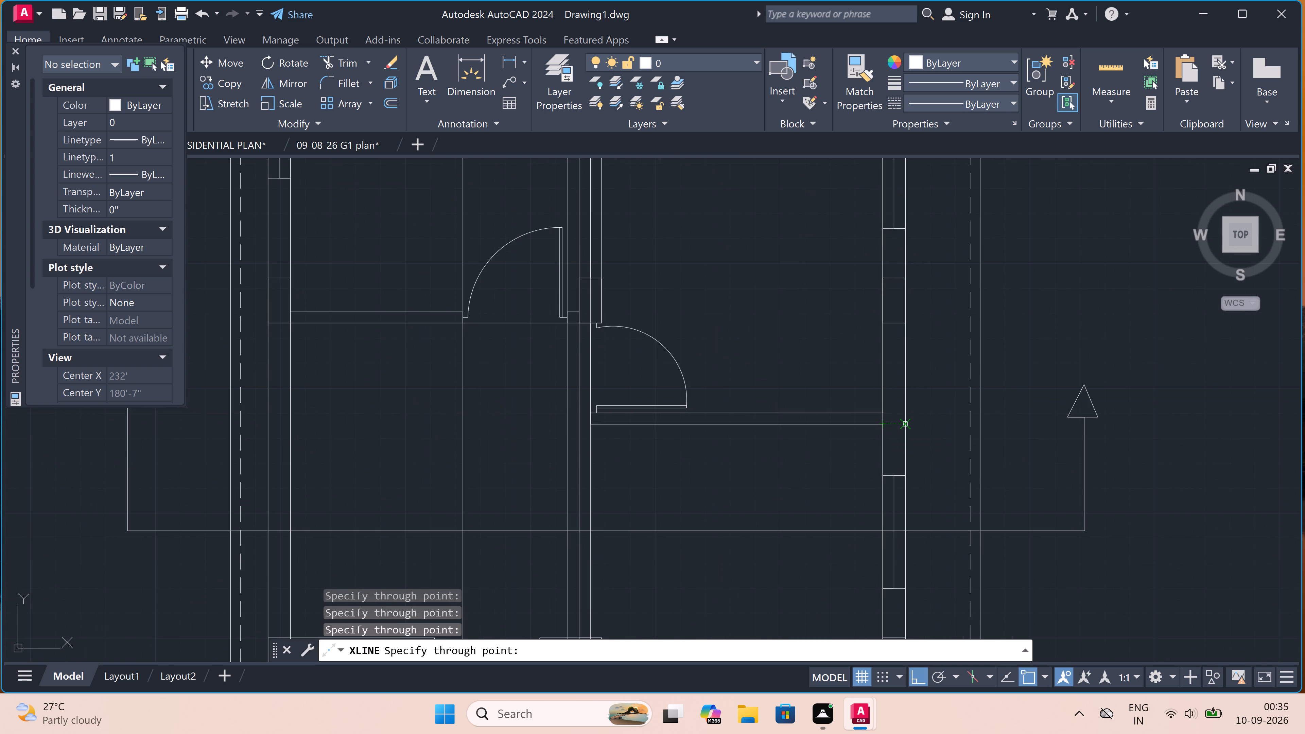
double_click(905, 422)
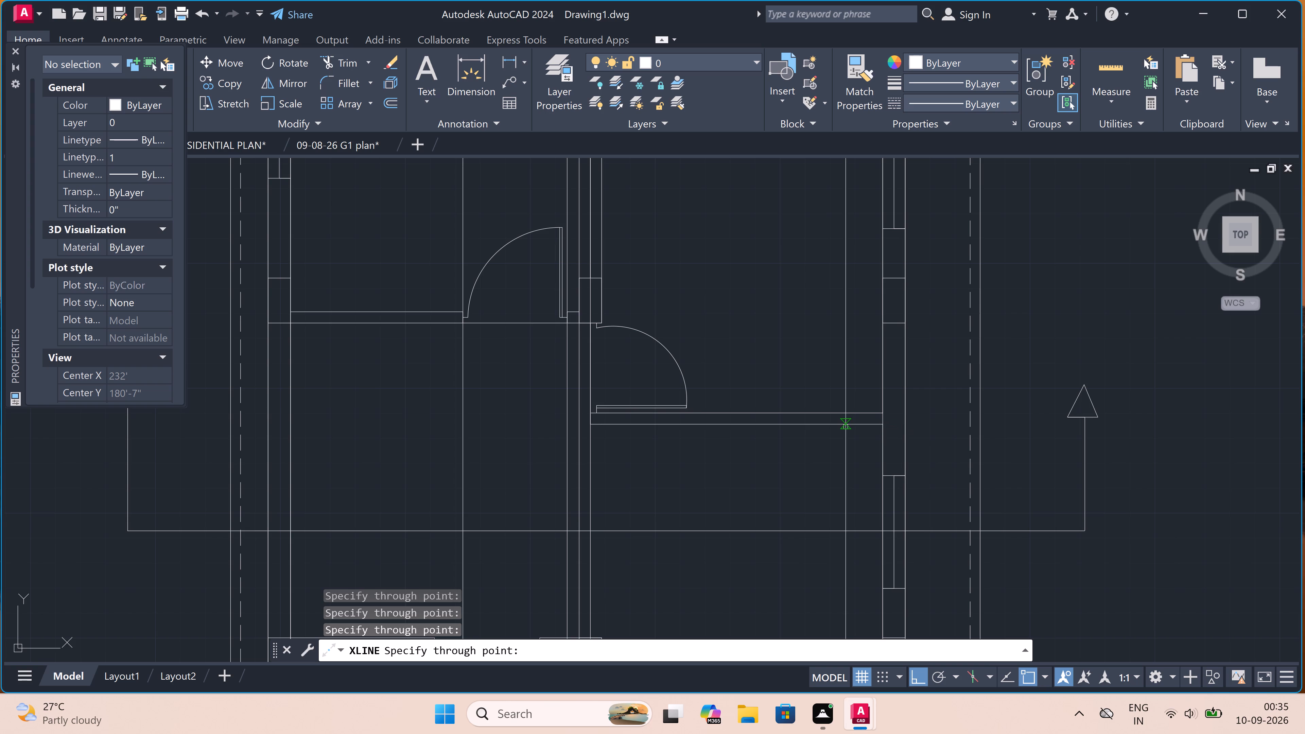
key(Escape)
scroll(846, 427, down, 5)
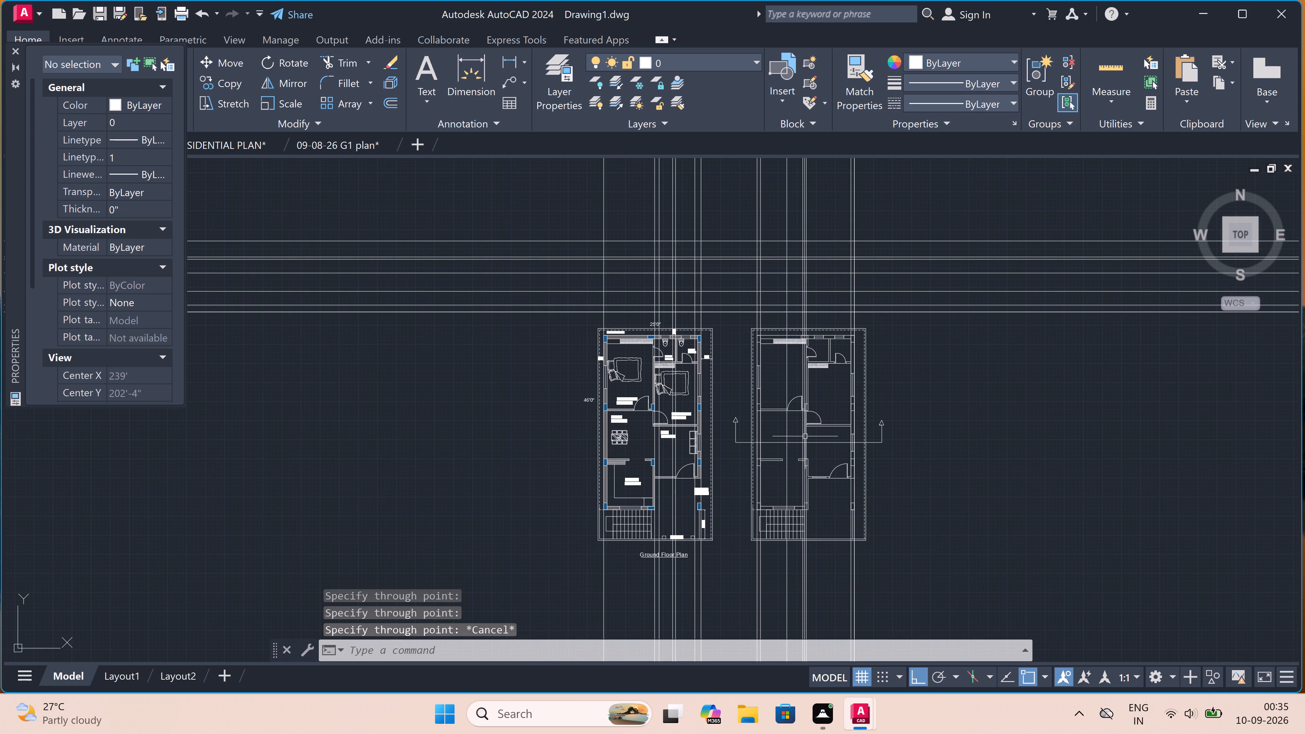
Trim away the horizontal level lines, except the ground line, in the gap between the two plans' projections.
scroll(763, 440, down, 1)
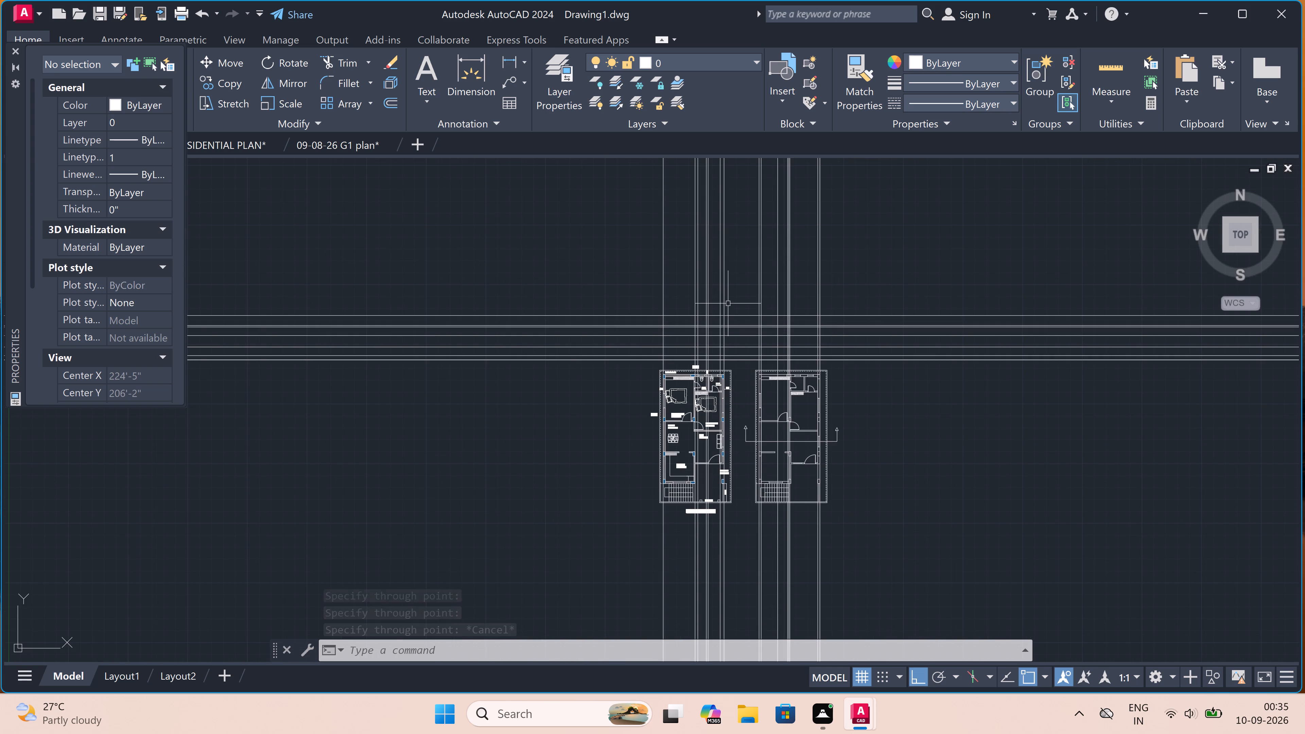
scroll(735, 330, up, 3)
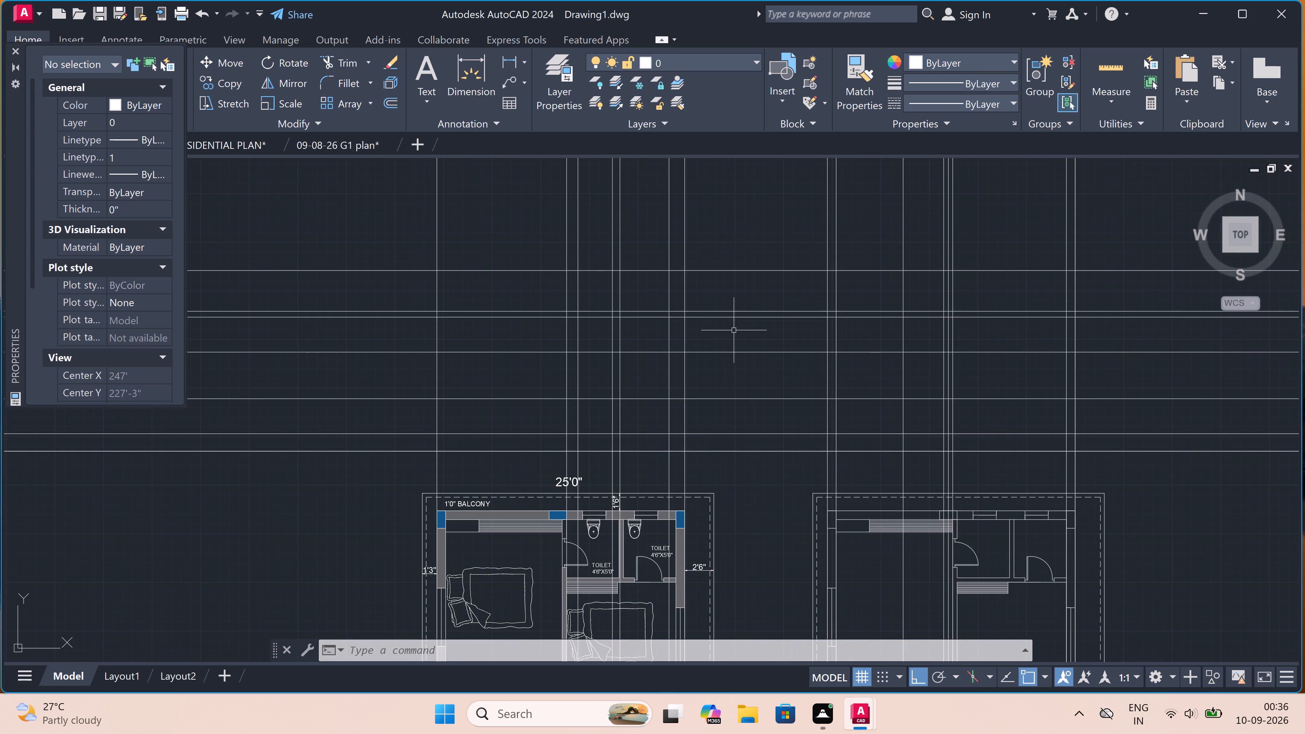
key(t)
key(r)
key(space)
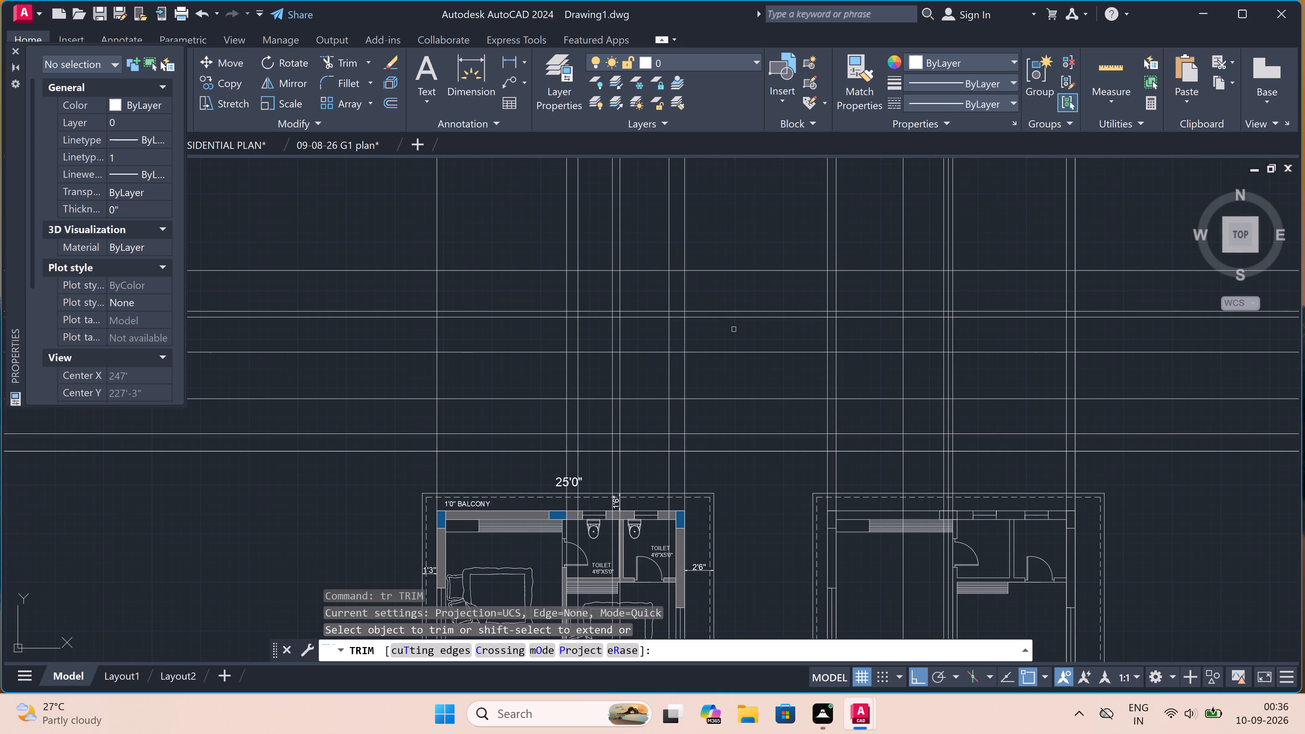
click(742, 256)
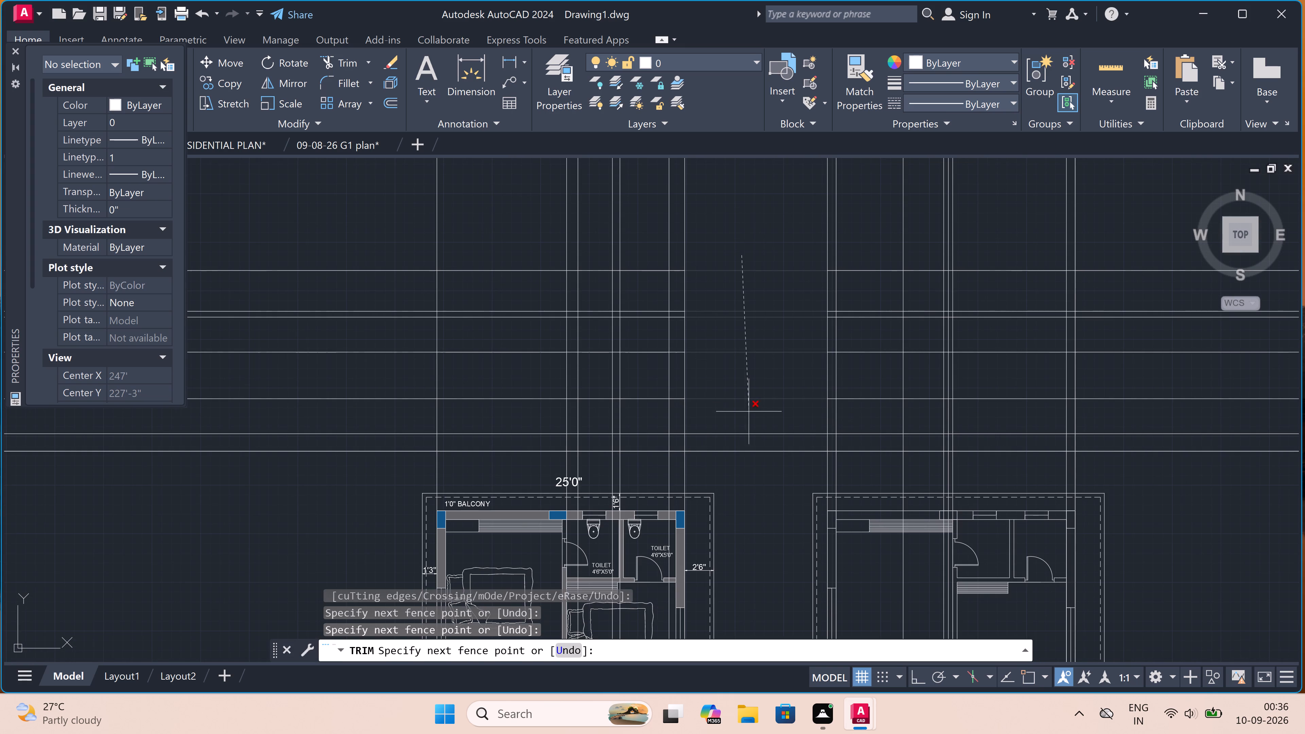
click(746, 436)
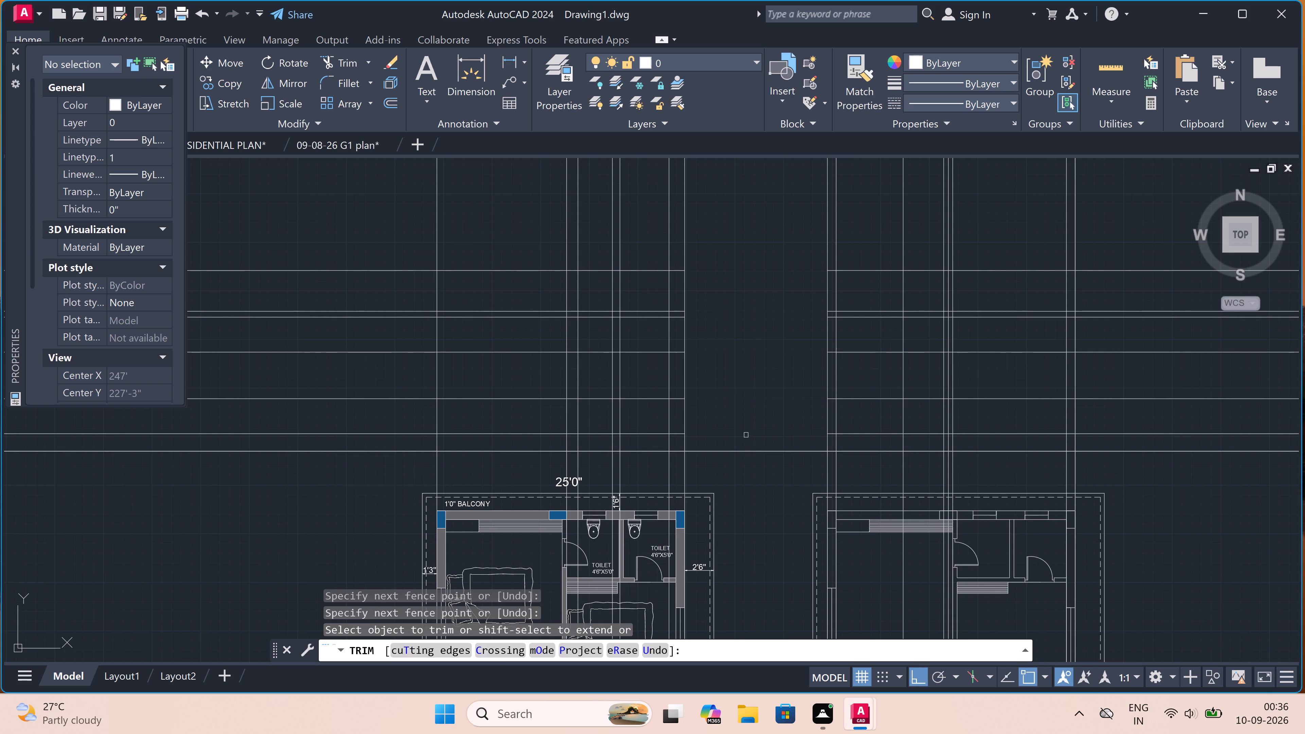
For the section-line plan's projection, trim the vertical lines above the top level line and the level lines beyond its right outer wall.
scroll(746, 435, down, 2)
double_click(737, 339)
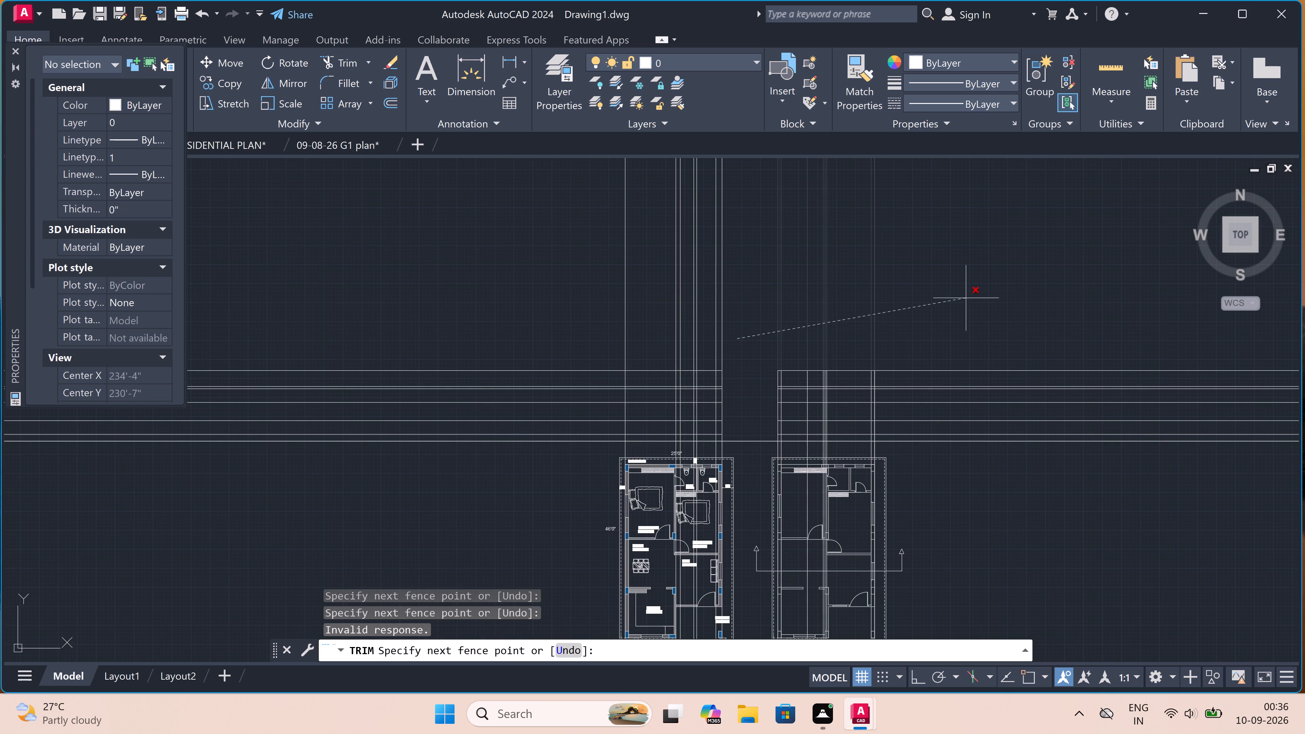
click(971, 296)
drag(913, 357, 913, 370)
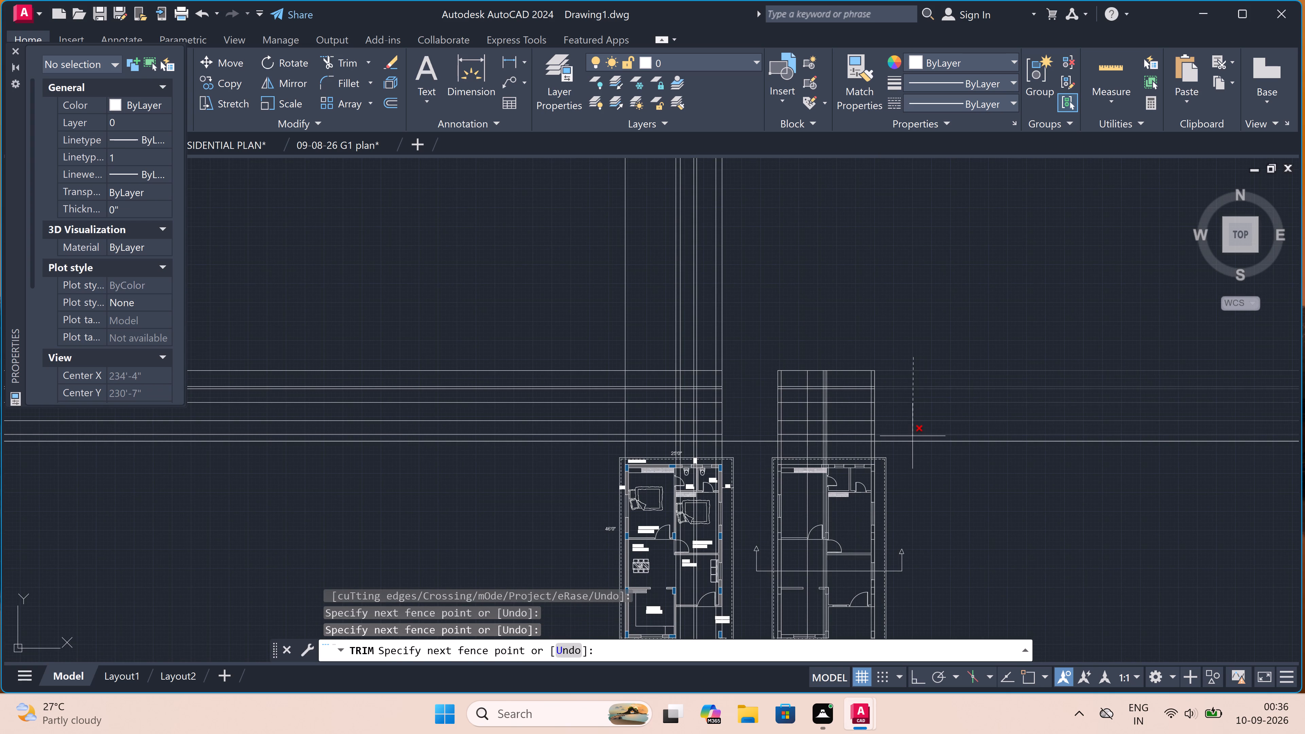
double_click(912, 436)
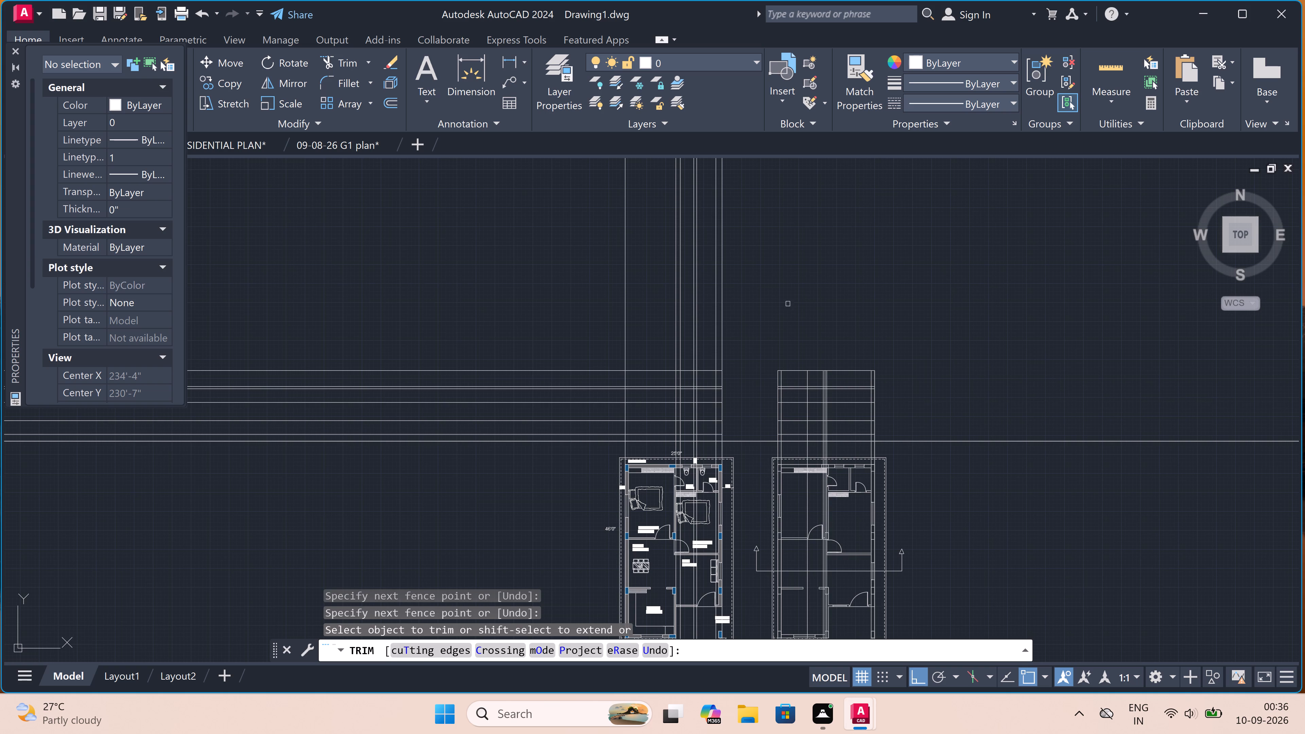
For the ground floor projection, trim the vertical lines above the top level line and the level lines beyond its left outer wall.
drag(770, 298, 752, 298)
double_click(567, 328)
click(555, 339)
drag(558, 349, 558, 357)
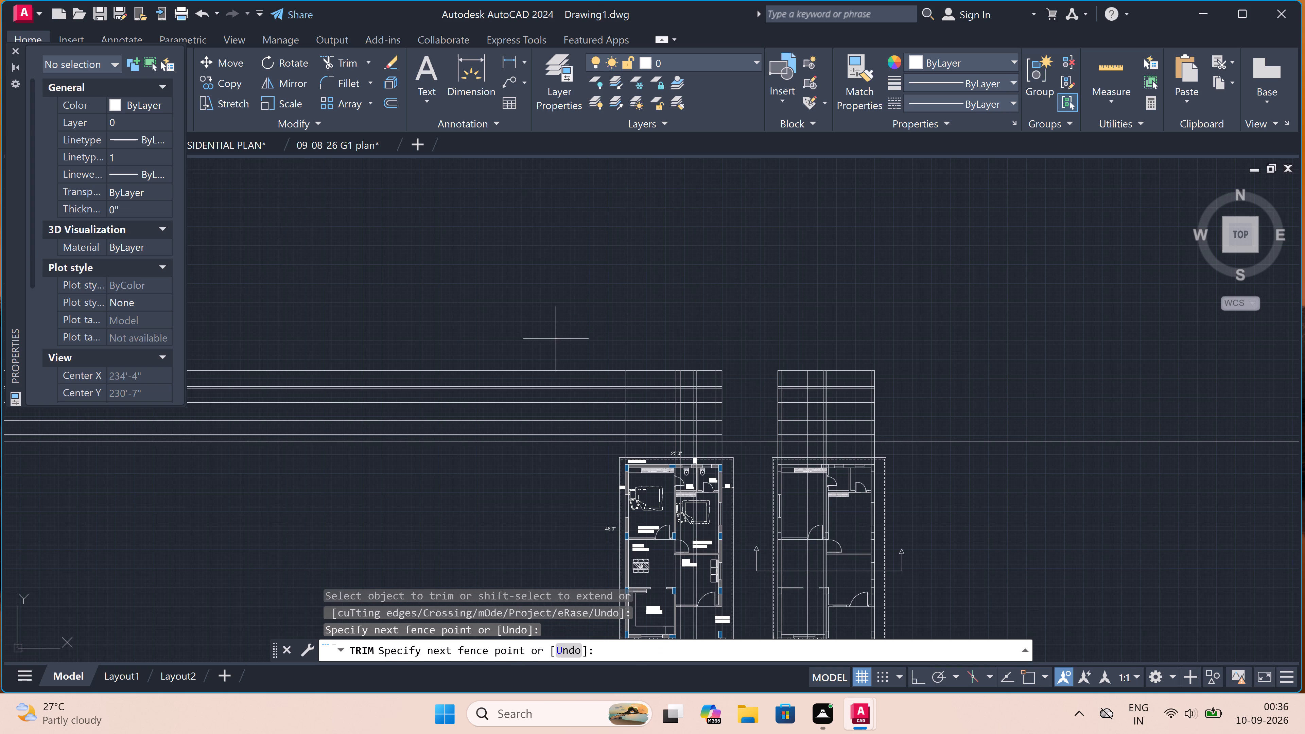
double_click(561, 436)
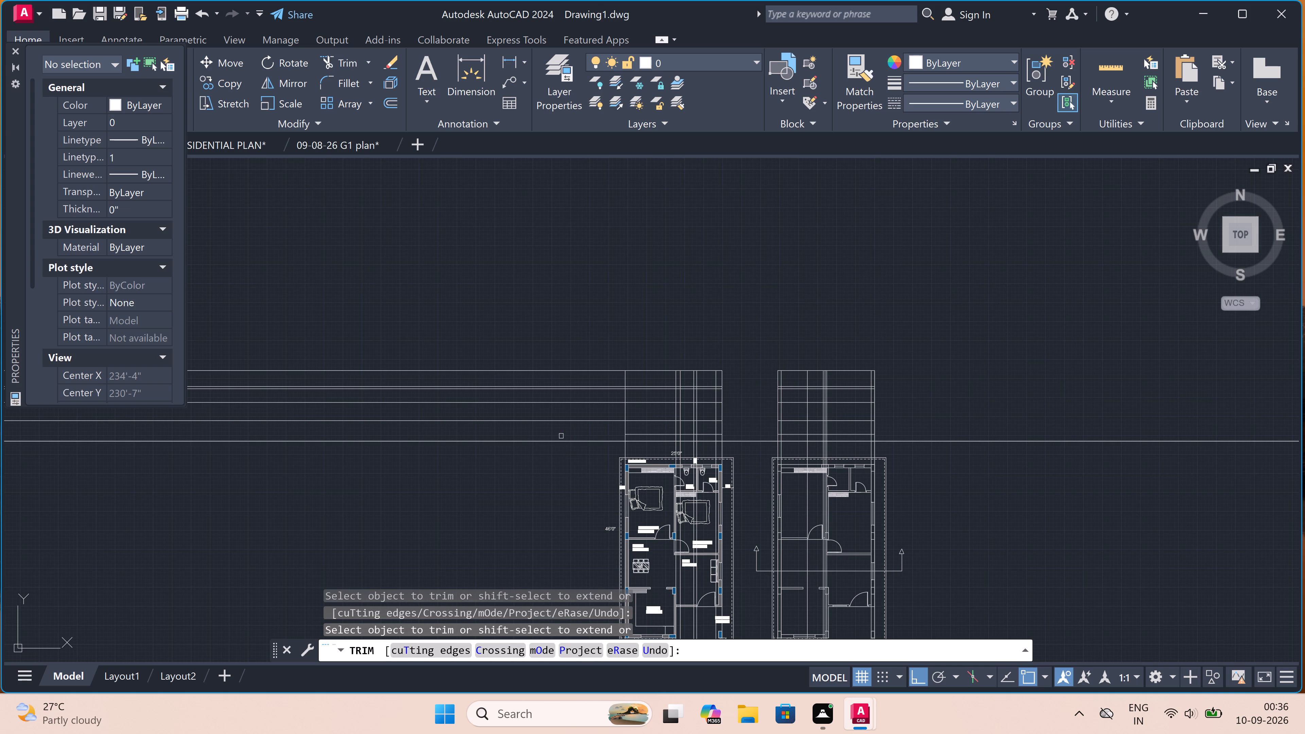
double_click(565, 364)
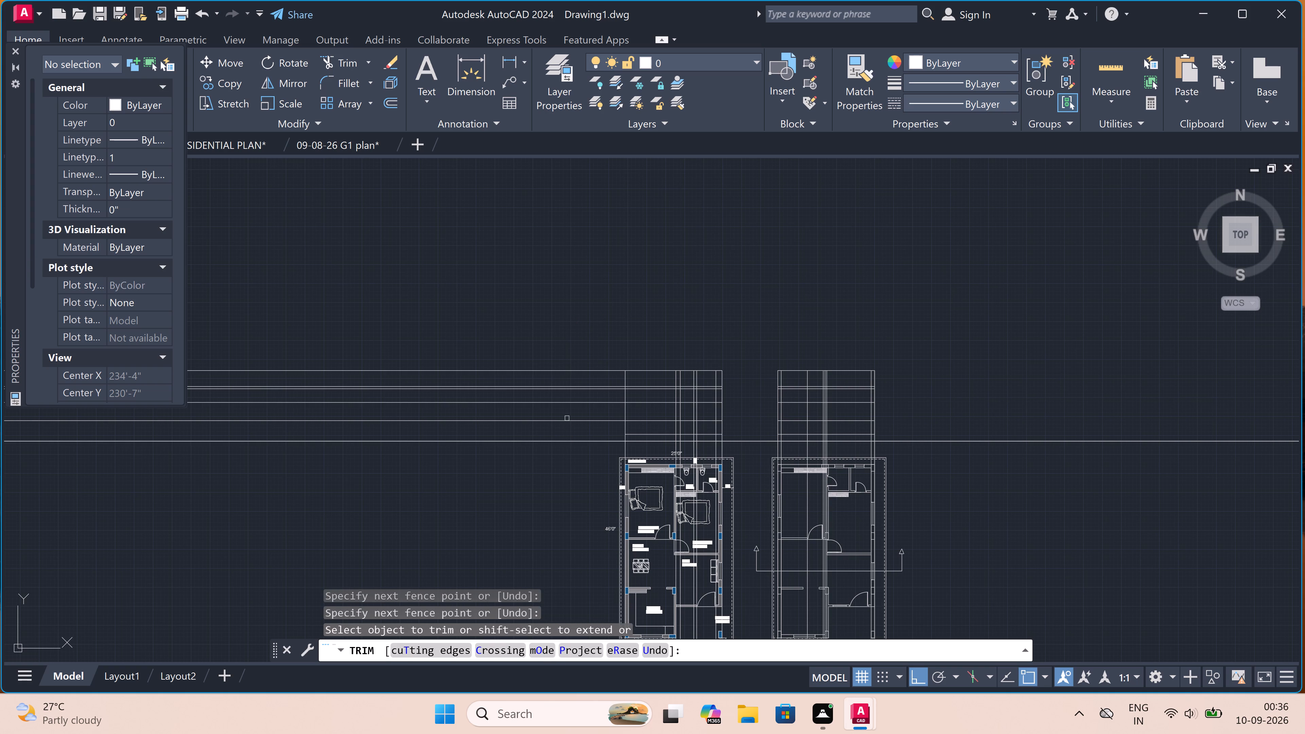
click(567, 432)
click(567, 430)
click(581, 339)
drag(581, 347, 581, 350)
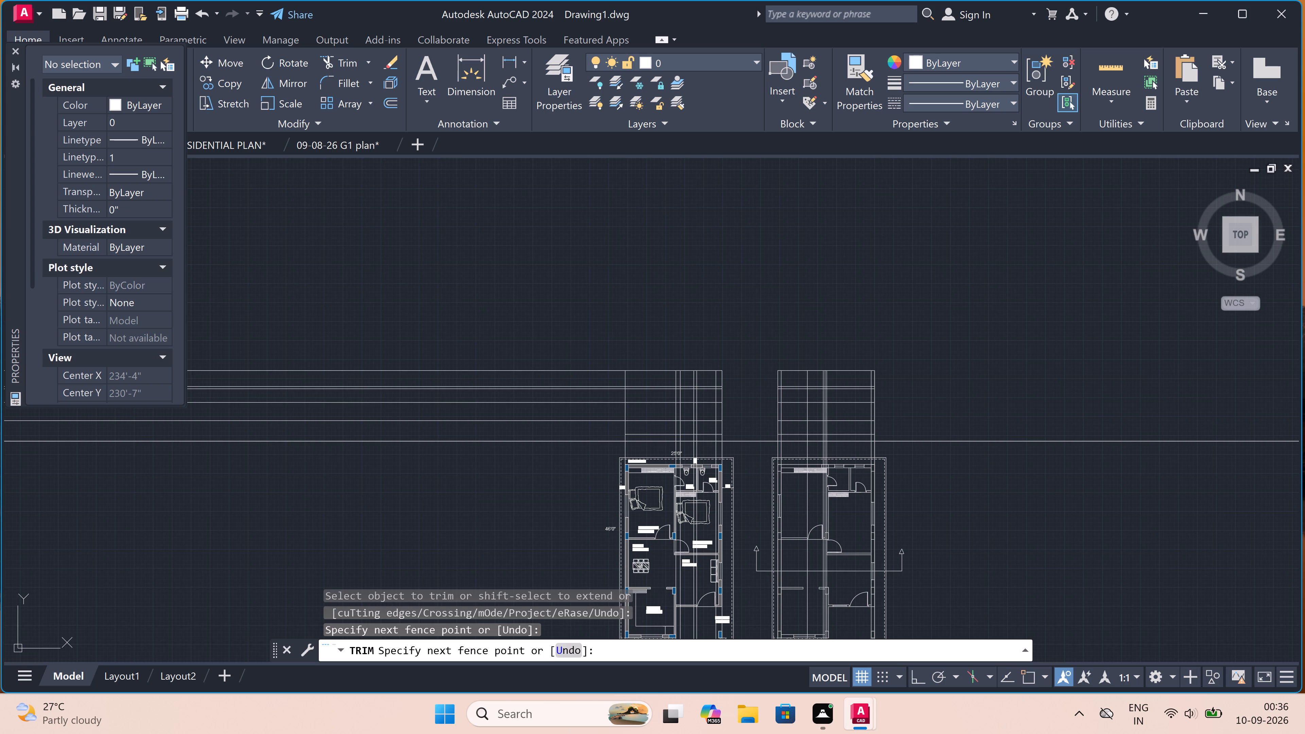
double_click(570, 423)
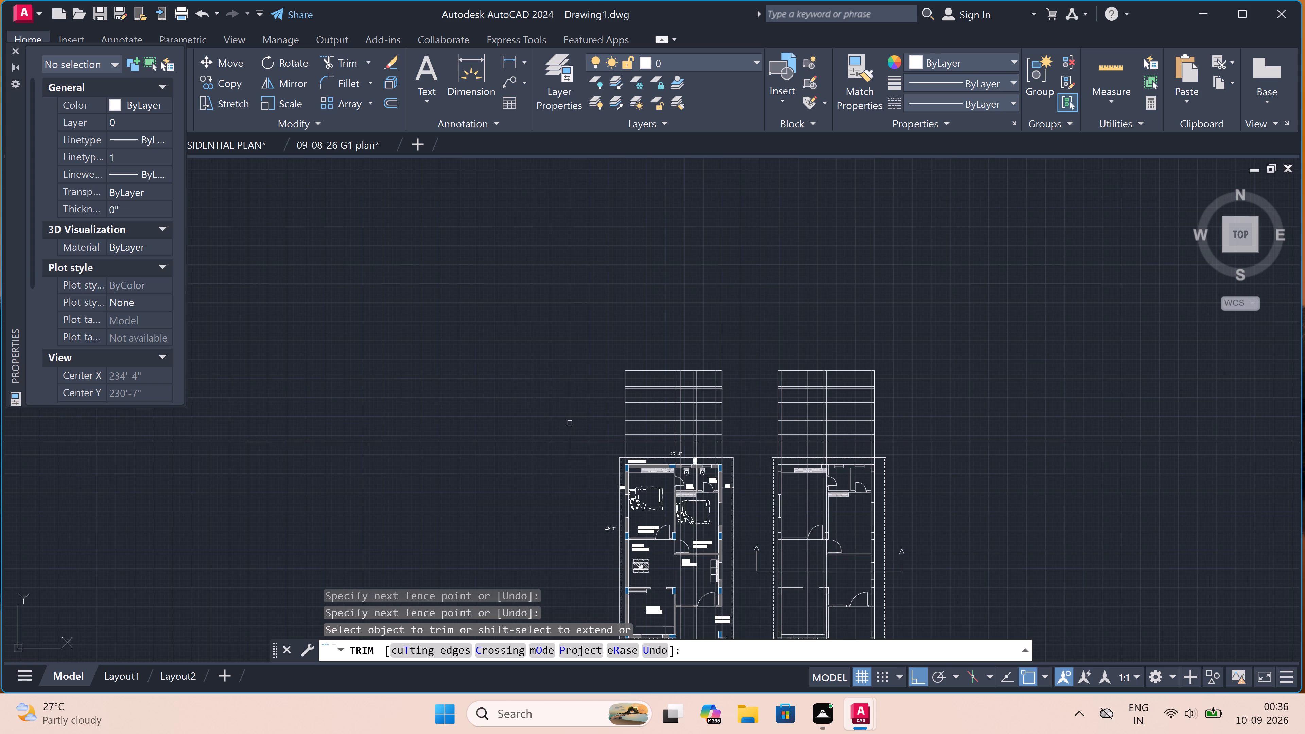
key(Escape)
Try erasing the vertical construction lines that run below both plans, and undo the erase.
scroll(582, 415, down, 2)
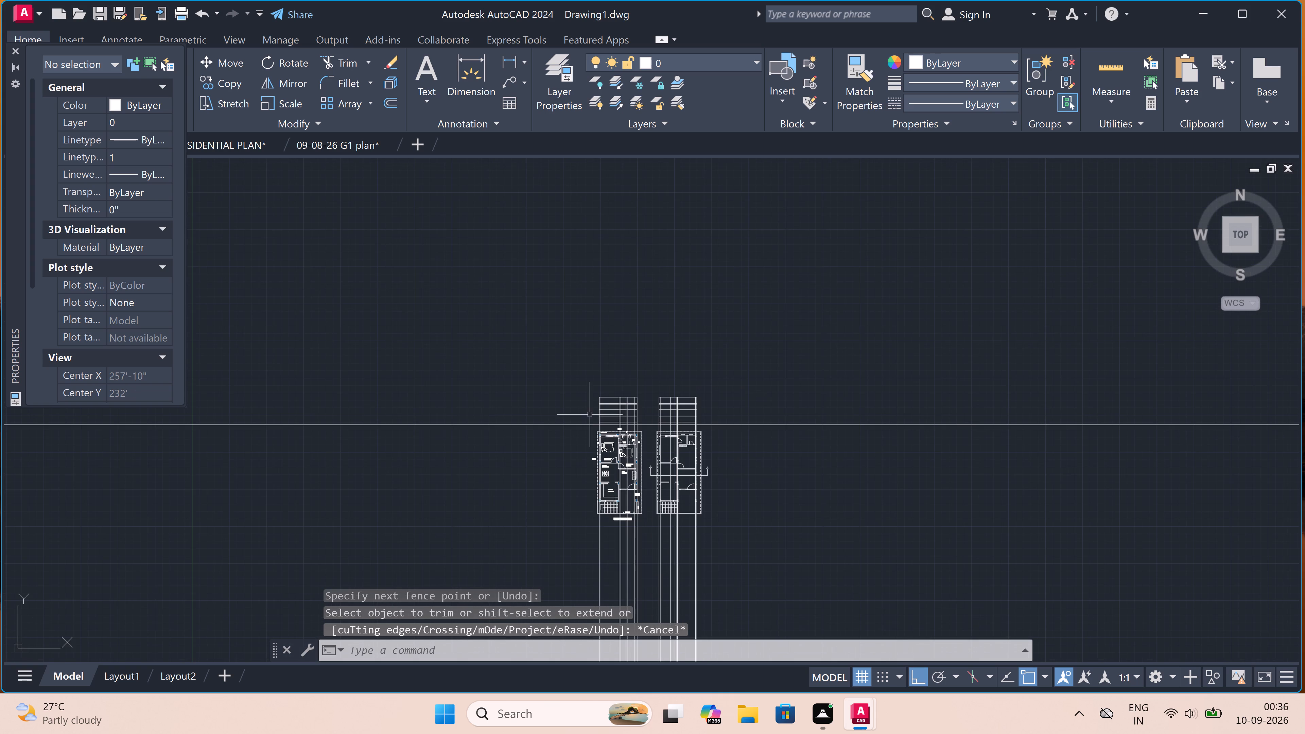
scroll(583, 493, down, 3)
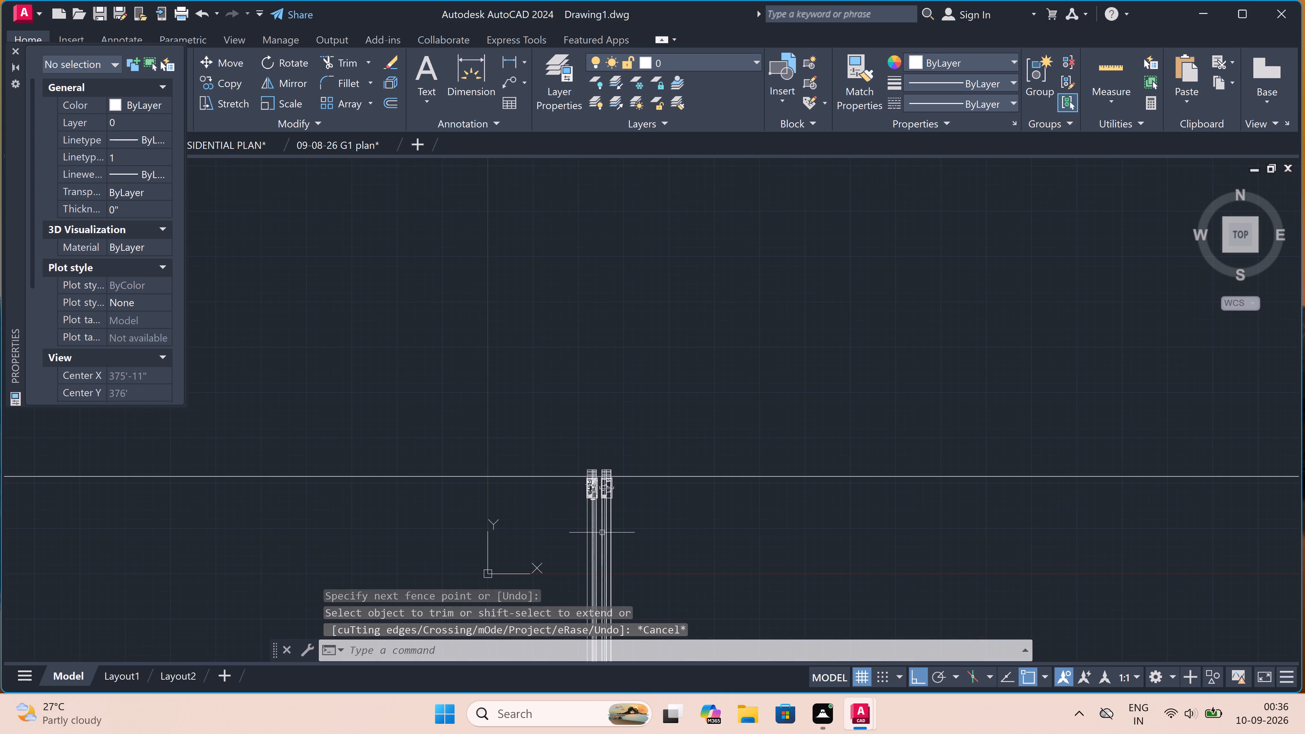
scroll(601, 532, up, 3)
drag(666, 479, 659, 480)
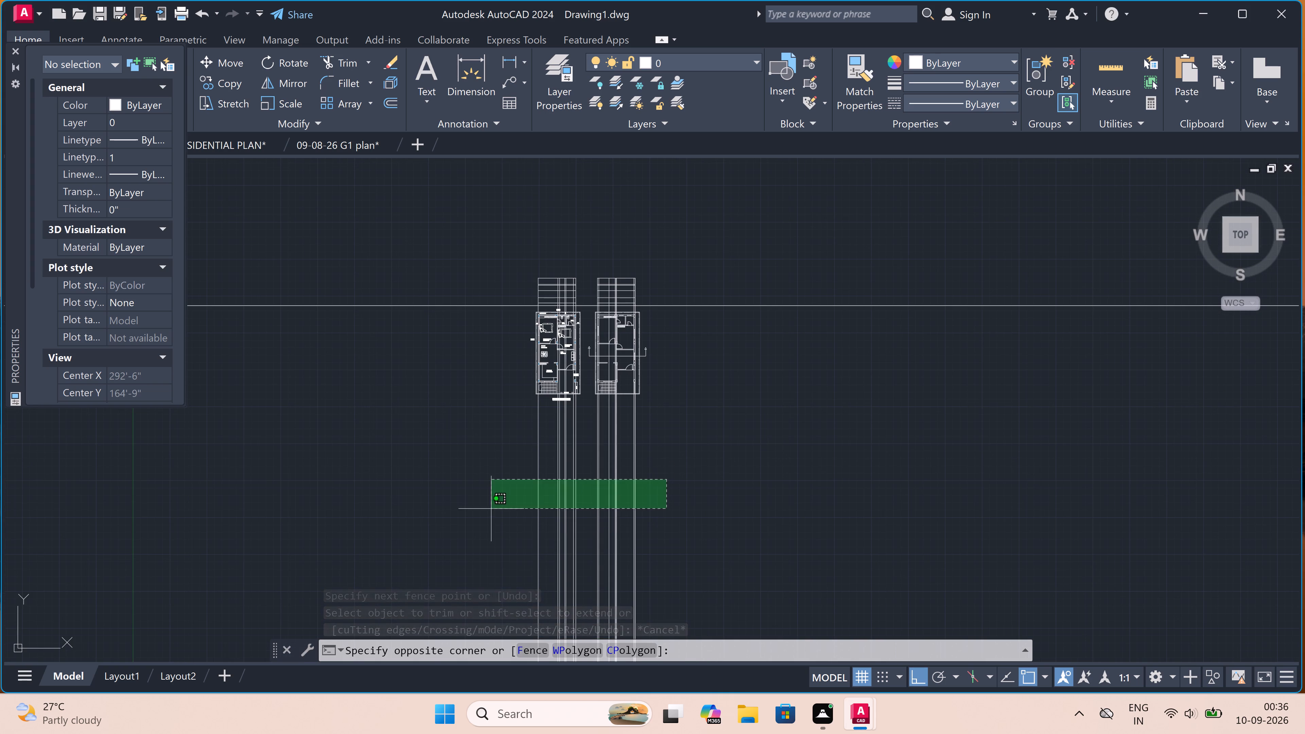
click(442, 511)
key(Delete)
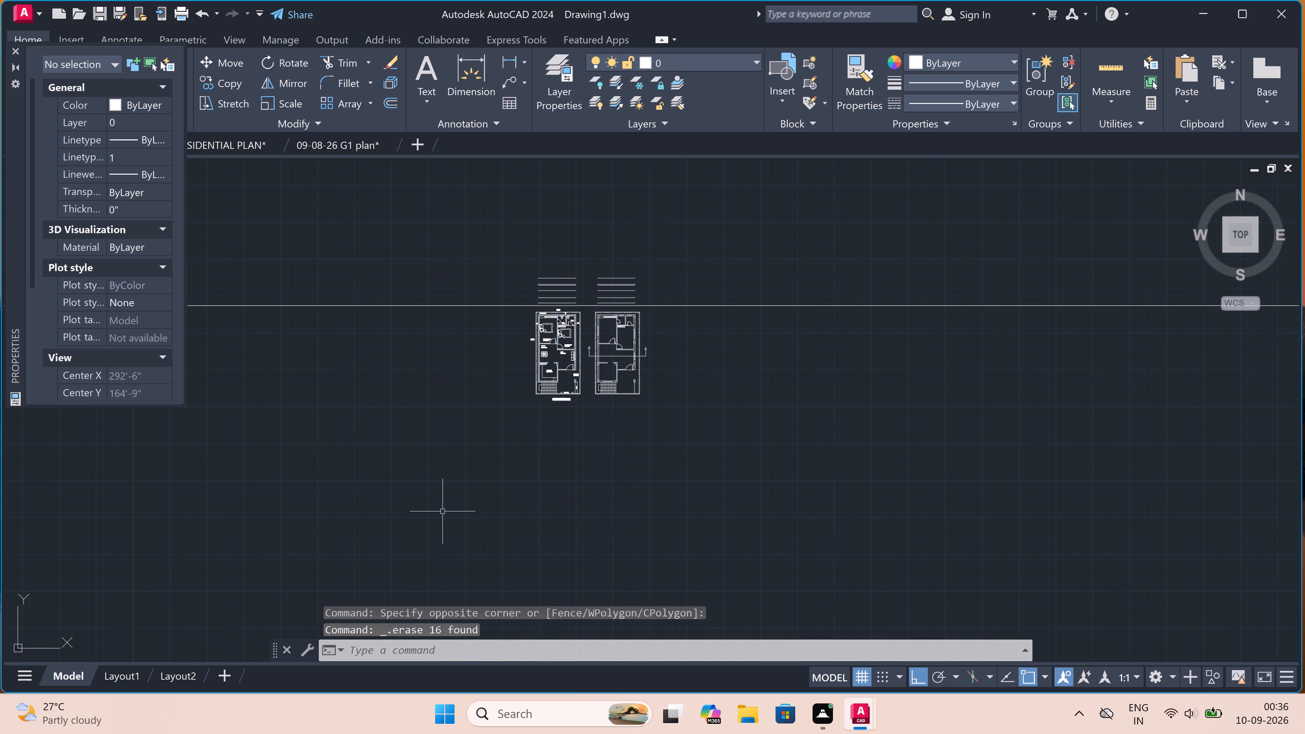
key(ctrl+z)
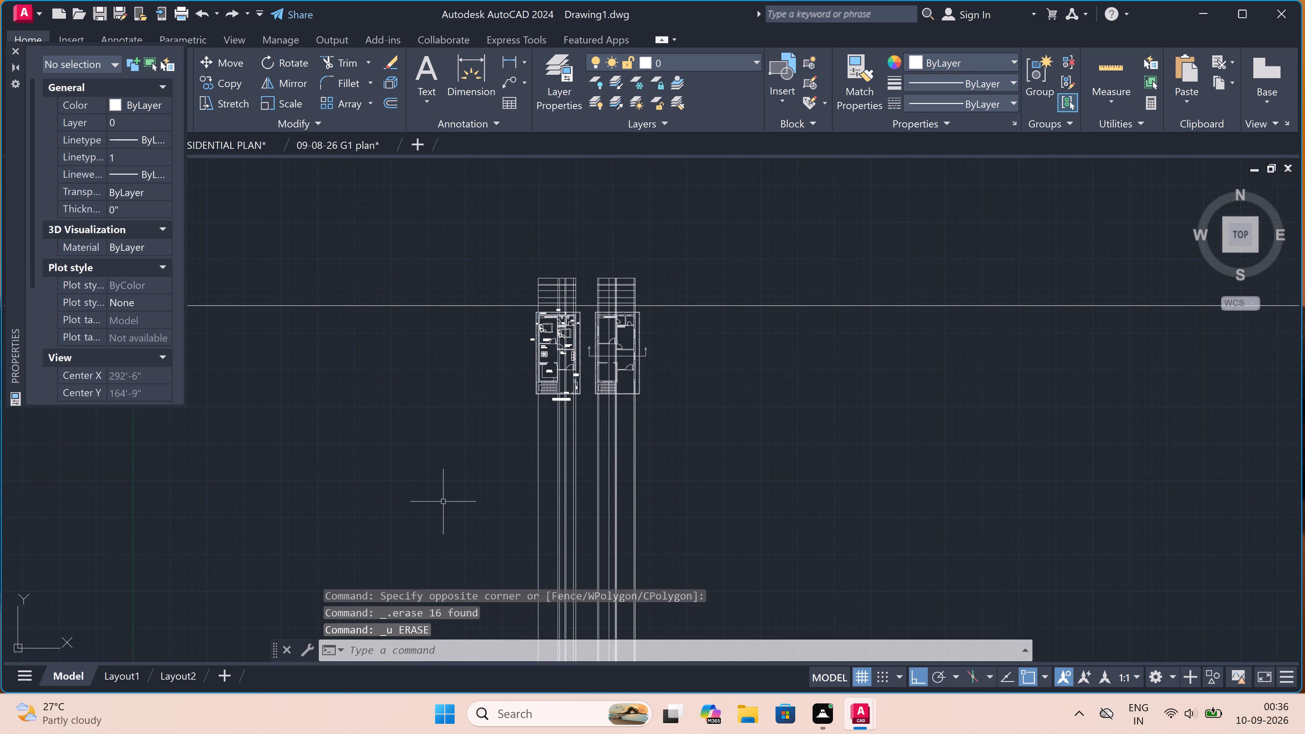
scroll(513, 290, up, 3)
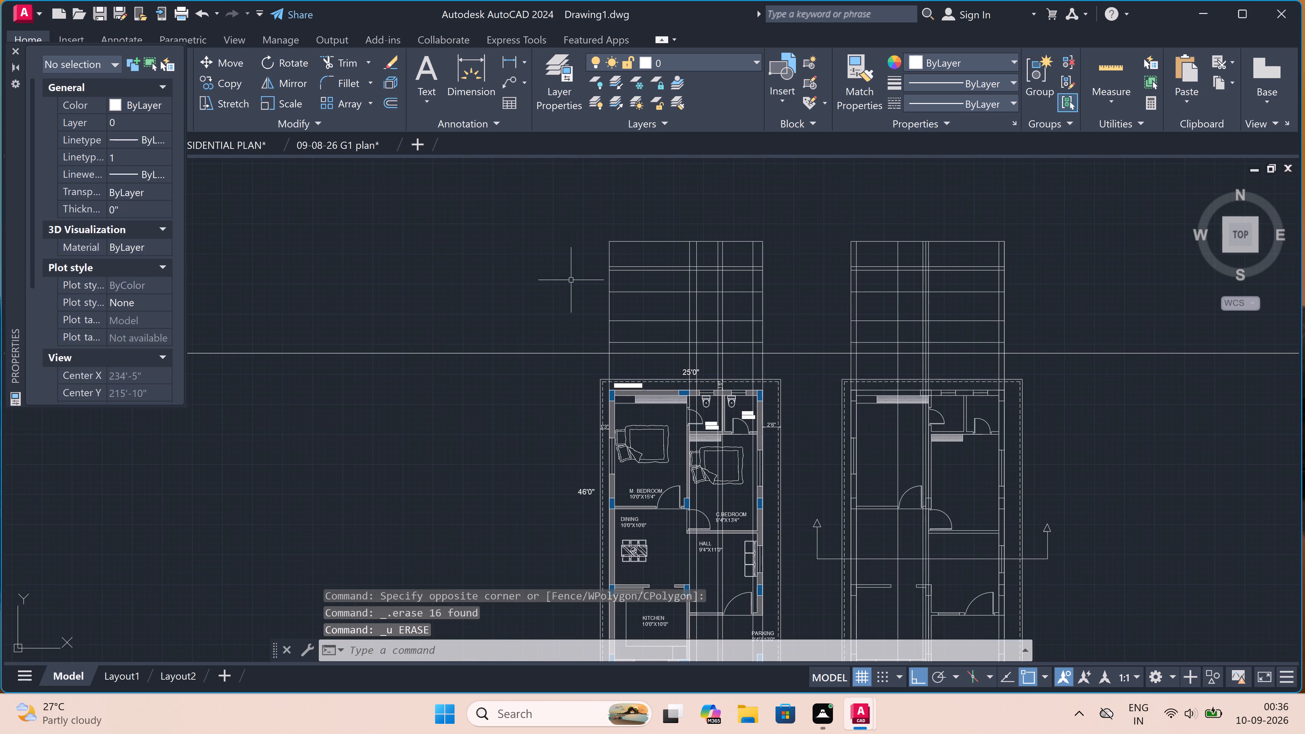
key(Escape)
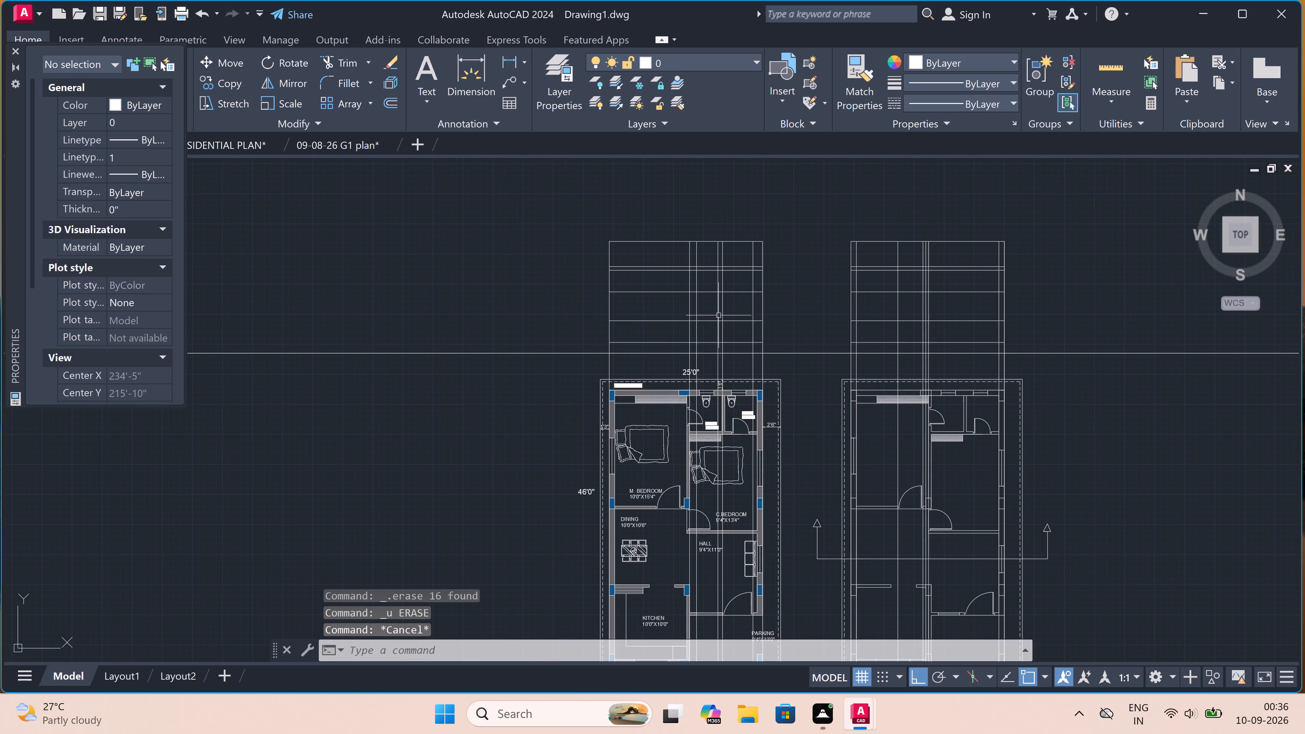
Draw the hall entrance door as a rectangle between its two jamb projection lines, from the second to the fourth level line from the bottom.
scroll(760, 315, up, 1)
scroll(742, 343, down, 3)
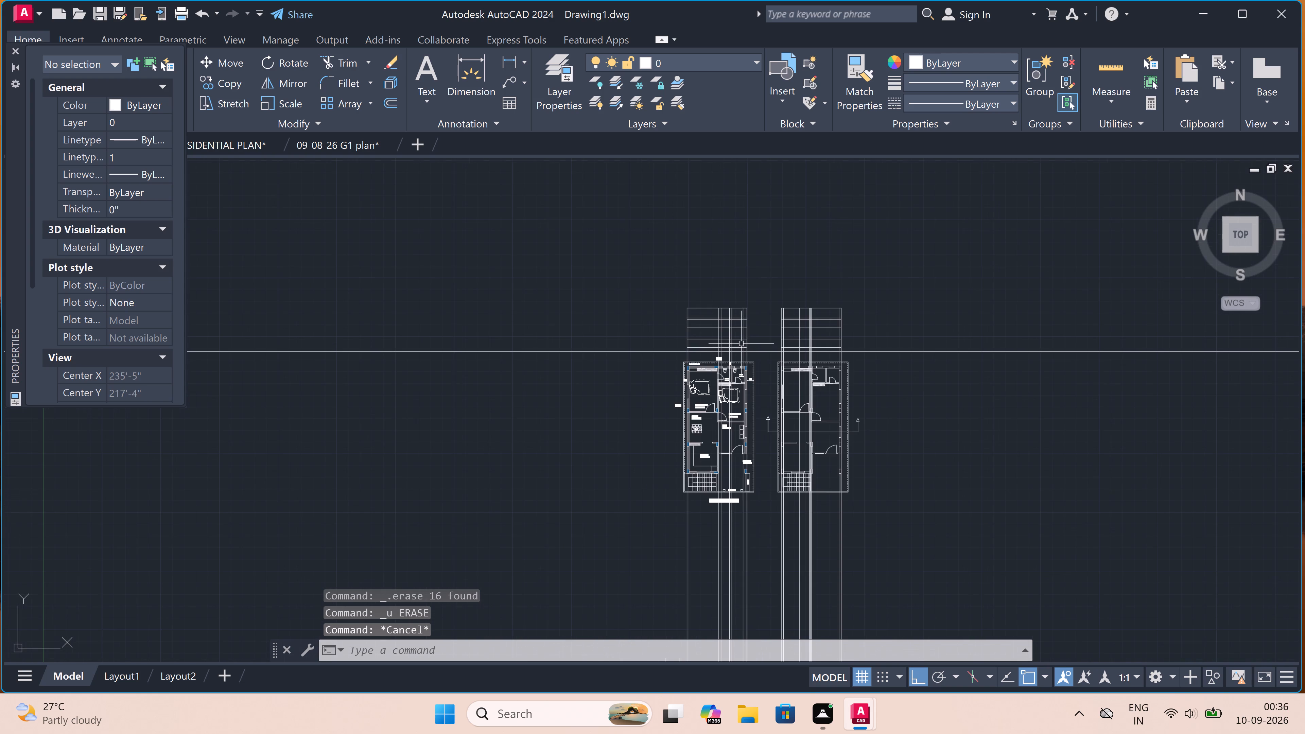
scroll(744, 523, up, 2)
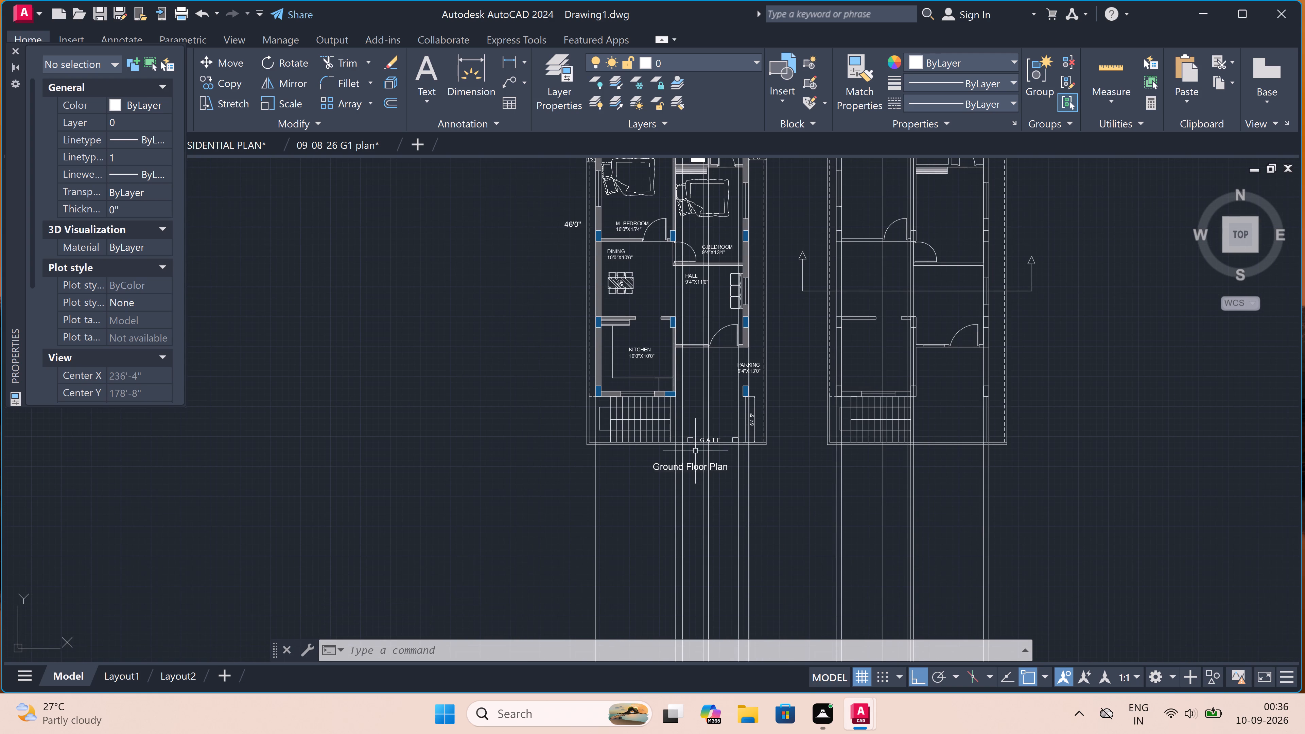
scroll(702, 321, up, 3)
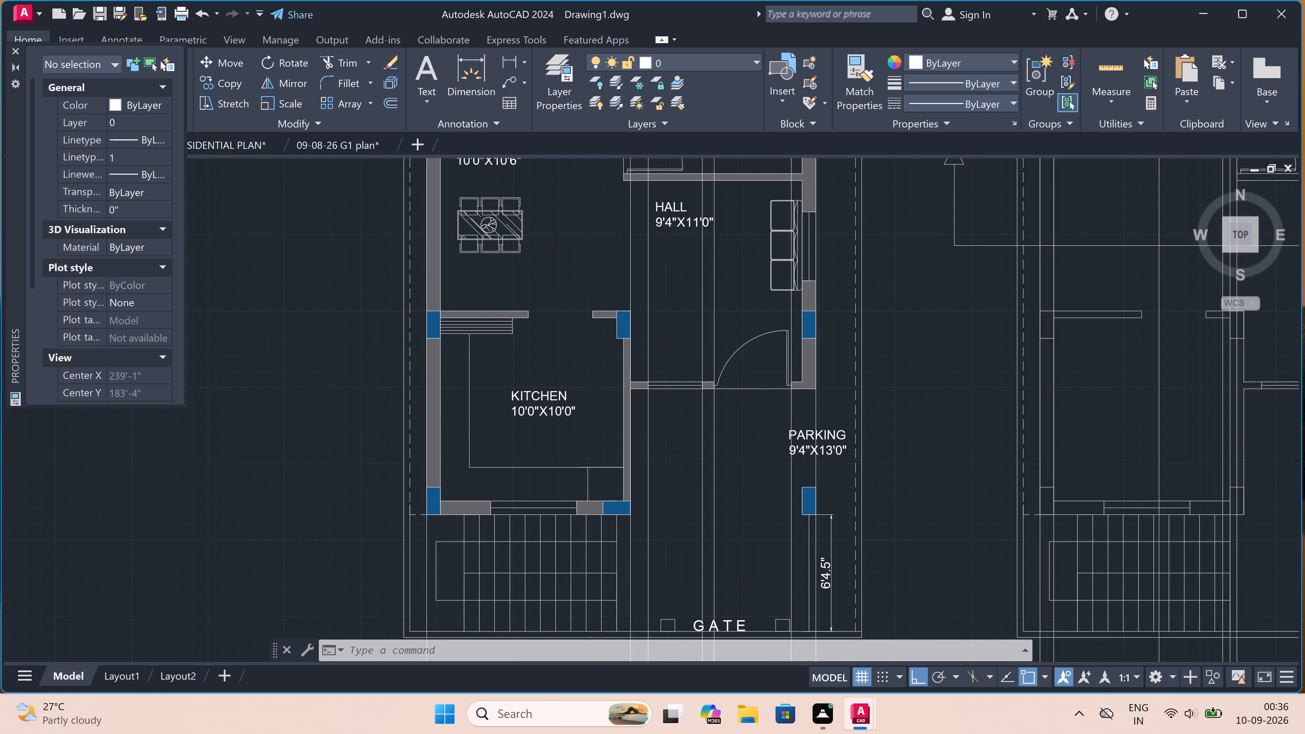
click(718, 311)
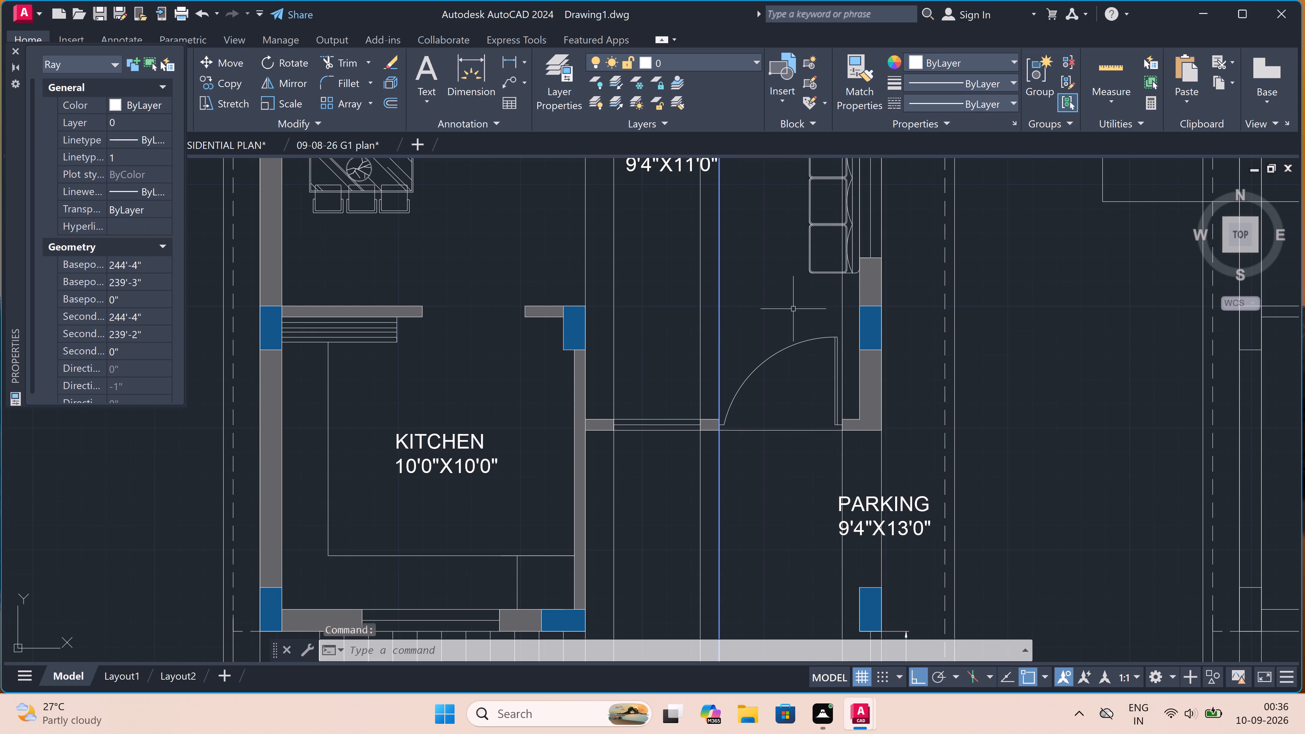
click(843, 298)
scroll(699, 395, down, 6)
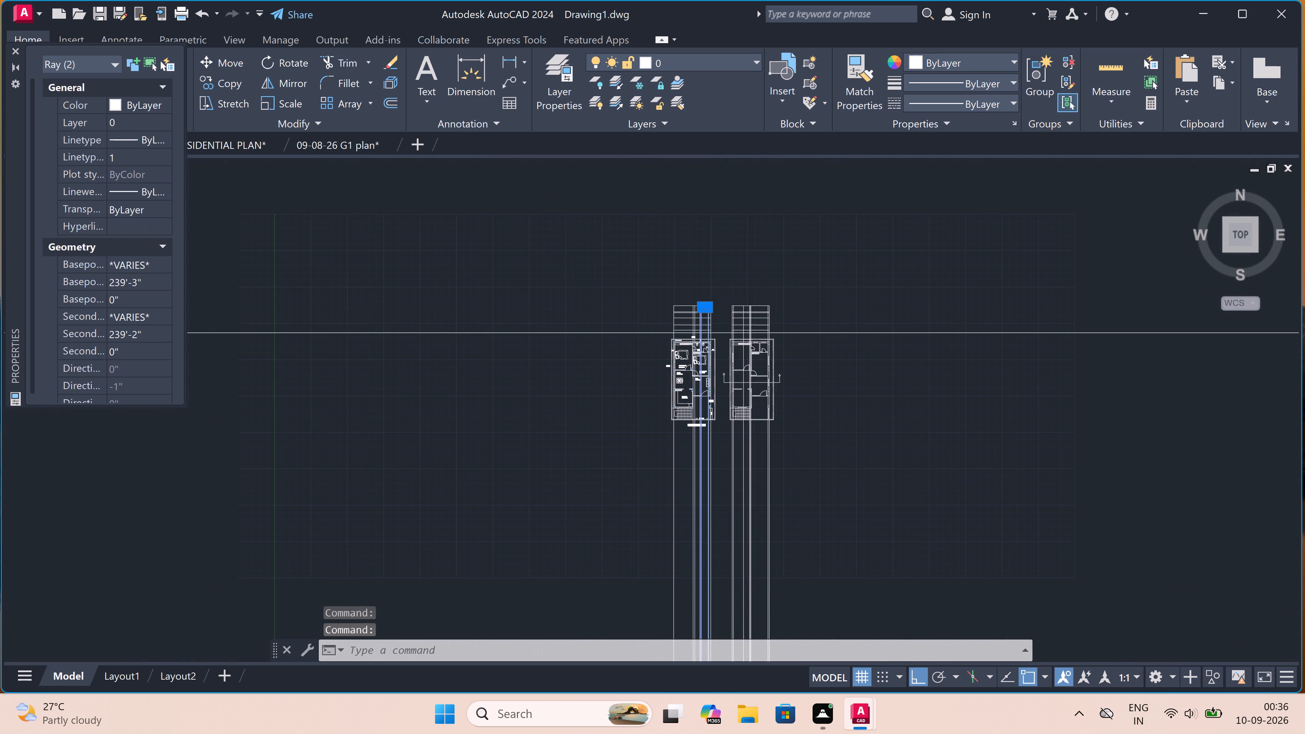
scroll(704, 324, up, 4)
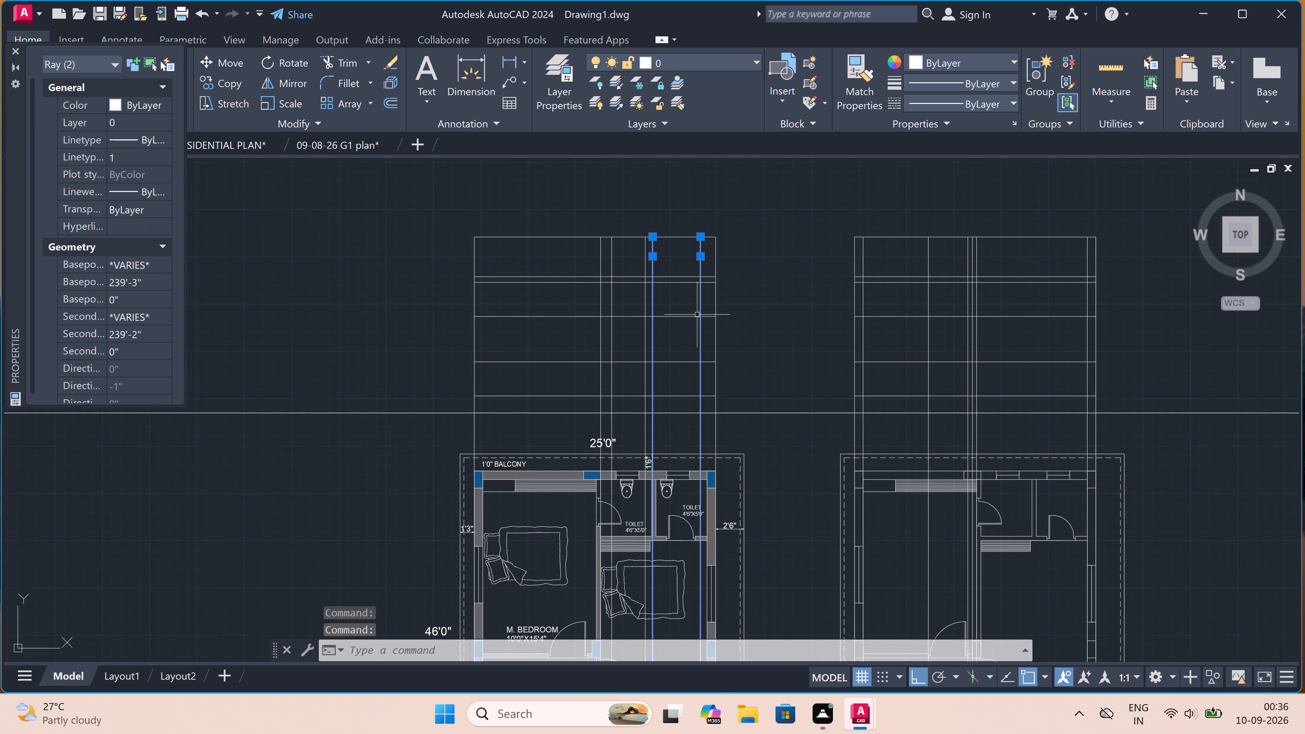
scroll(679, 320, up, 2)
scroll(679, 320, down, 1)
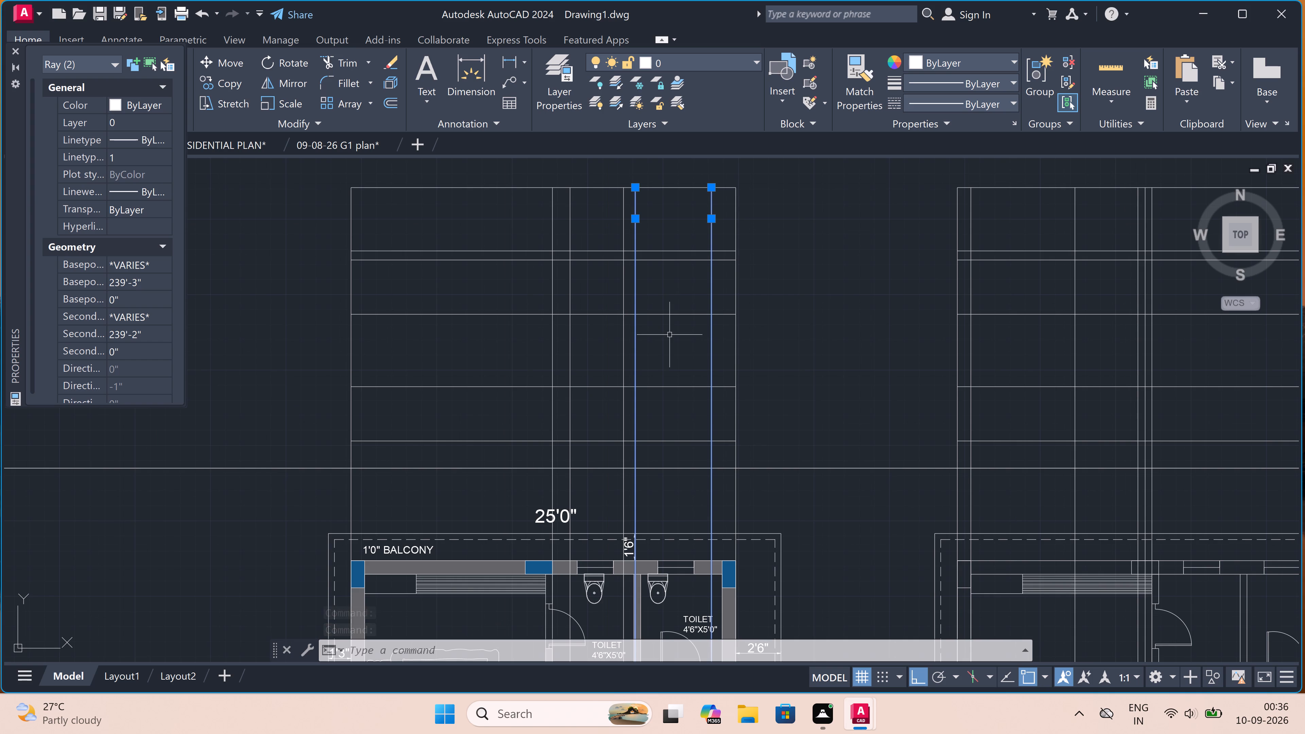
key(Escape)
text(rec)
key(space)
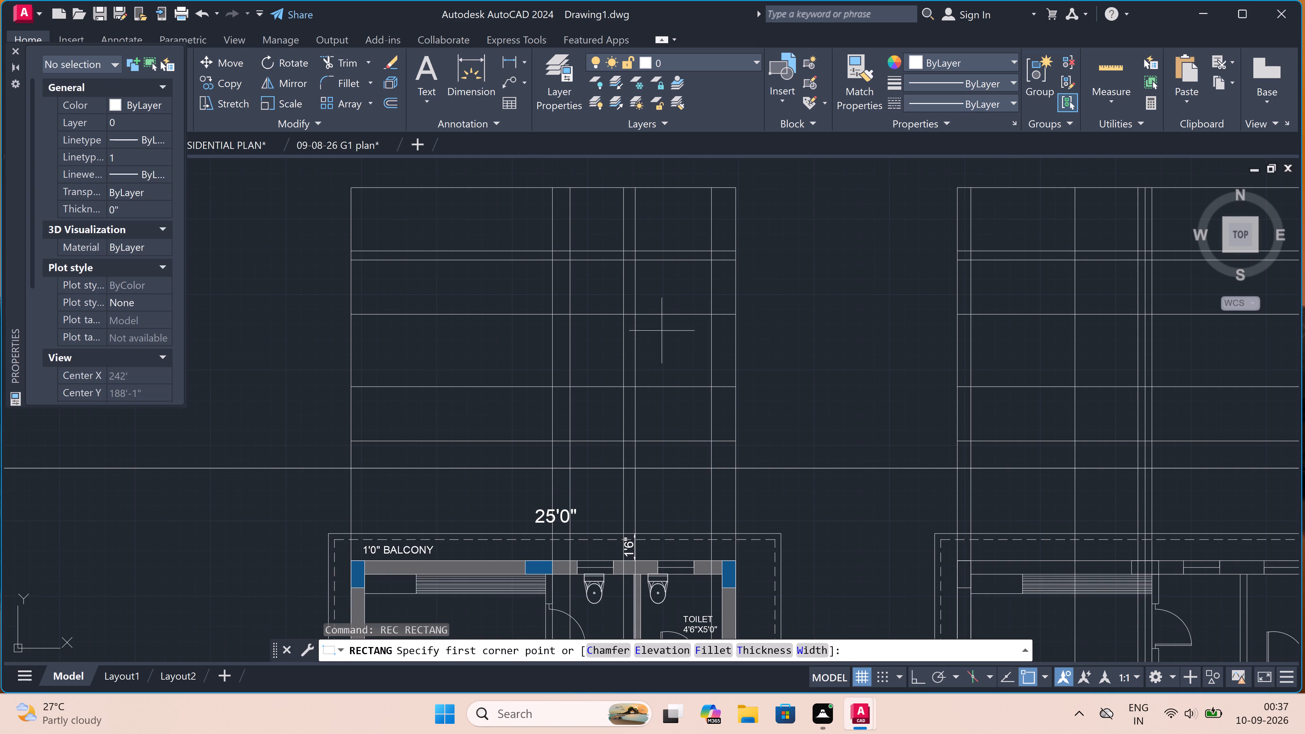
click(635, 315)
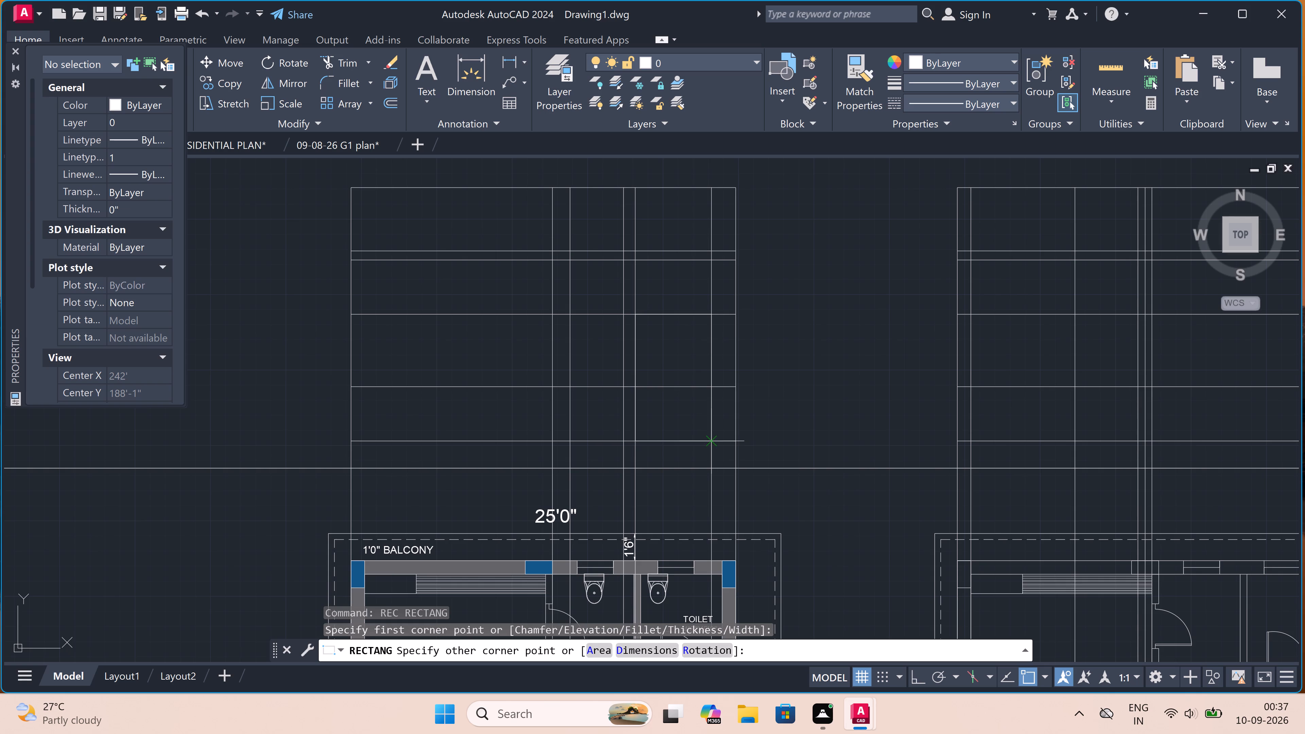
double_click(707, 444)
key(Escape)
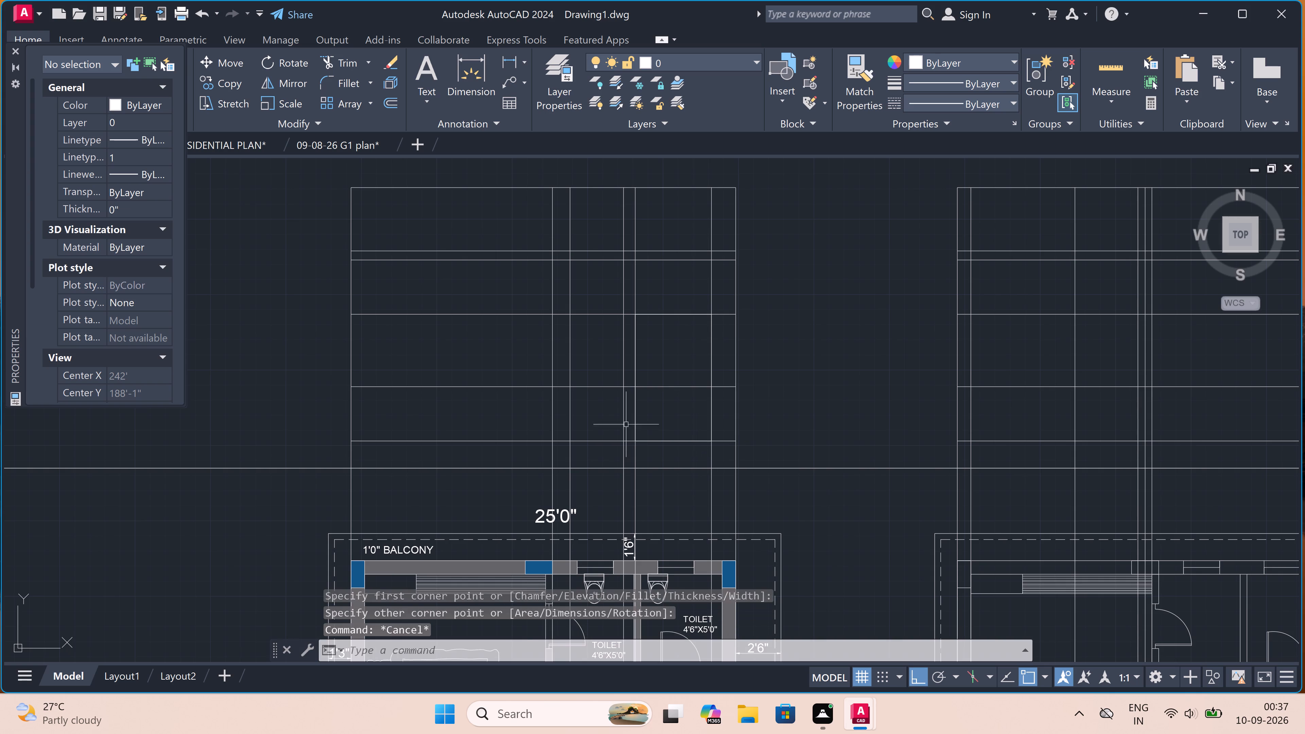
Draw the hall window as a rectangle between its two jamb projection lines, from the third to the fourth level line from the bottom.
scroll(631, 394, down, 4)
scroll(627, 530, down, 3)
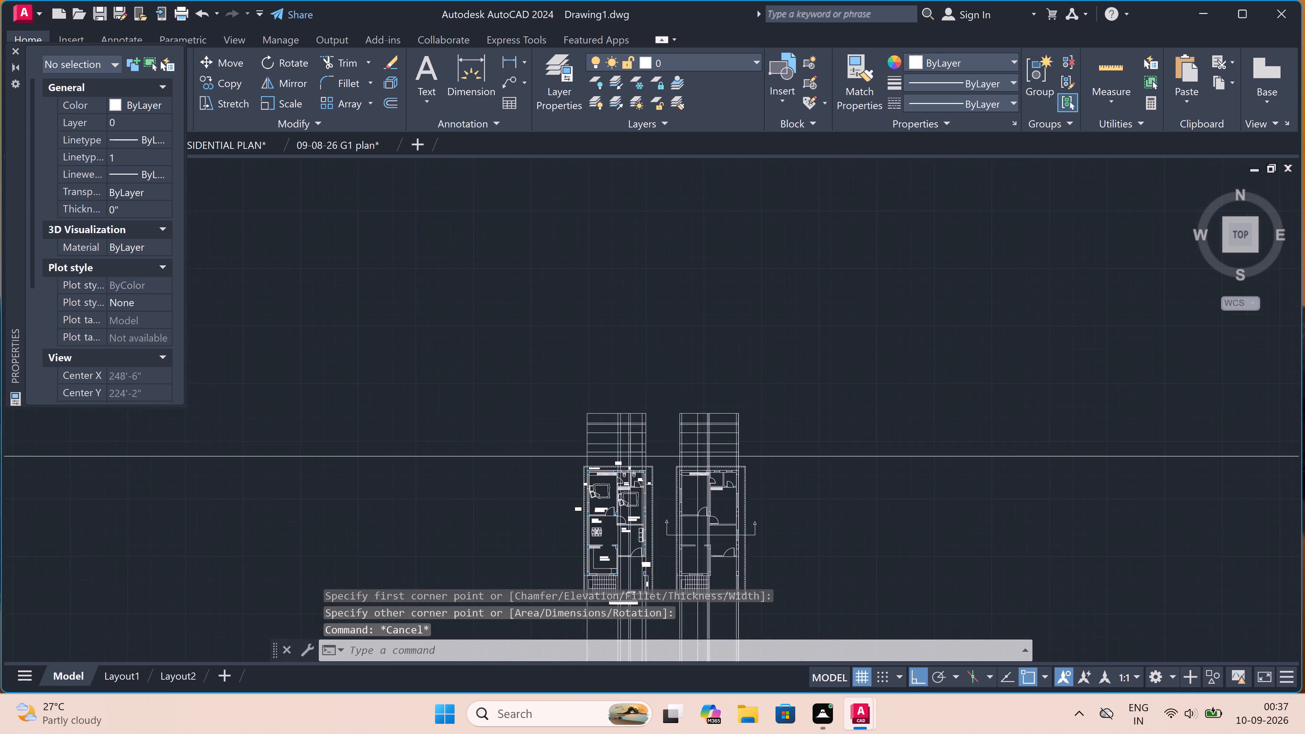
scroll(620, 538, up, 4)
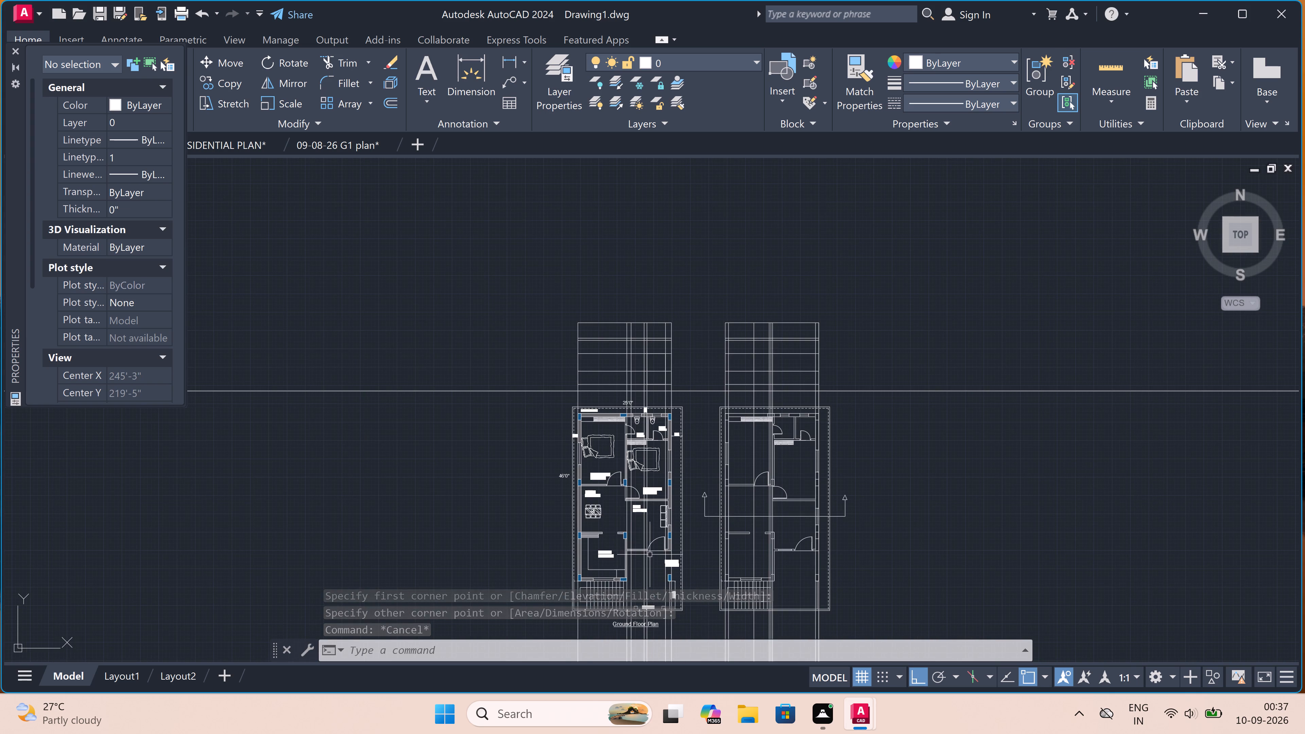
scroll(650, 555, up, 3)
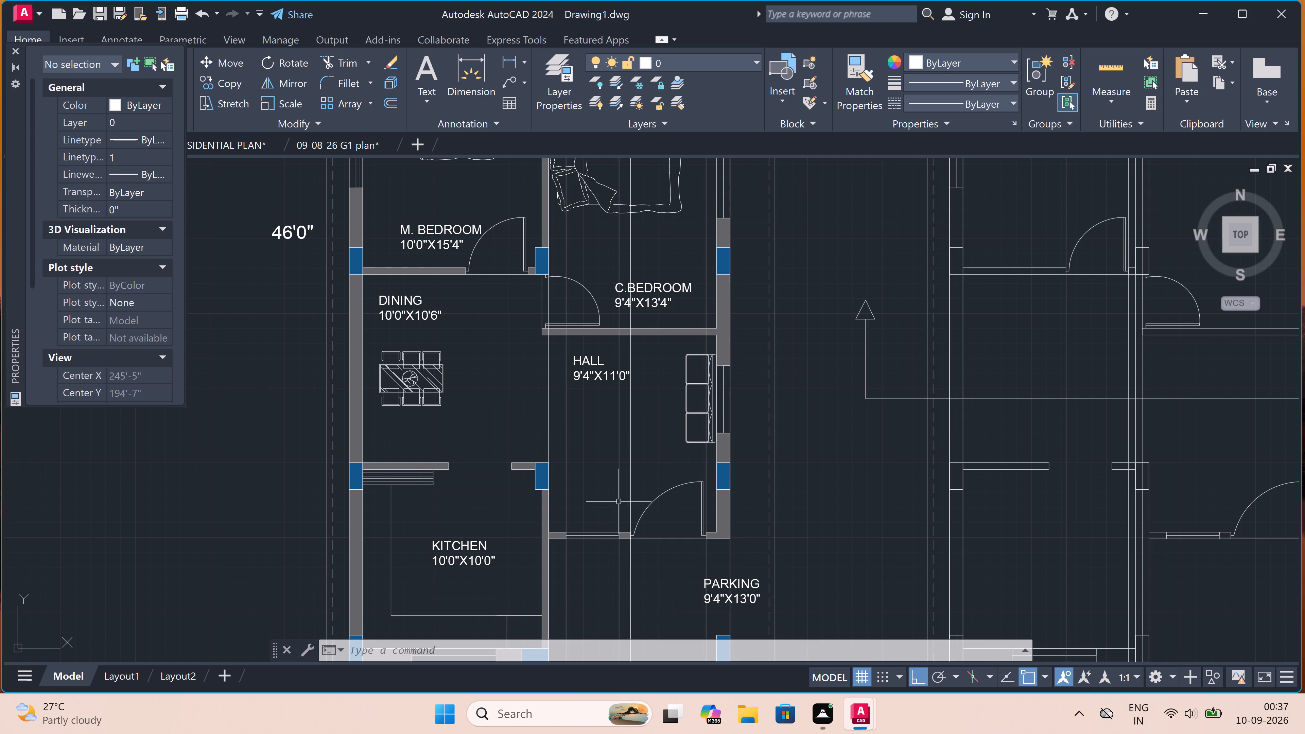
click(620, 496)
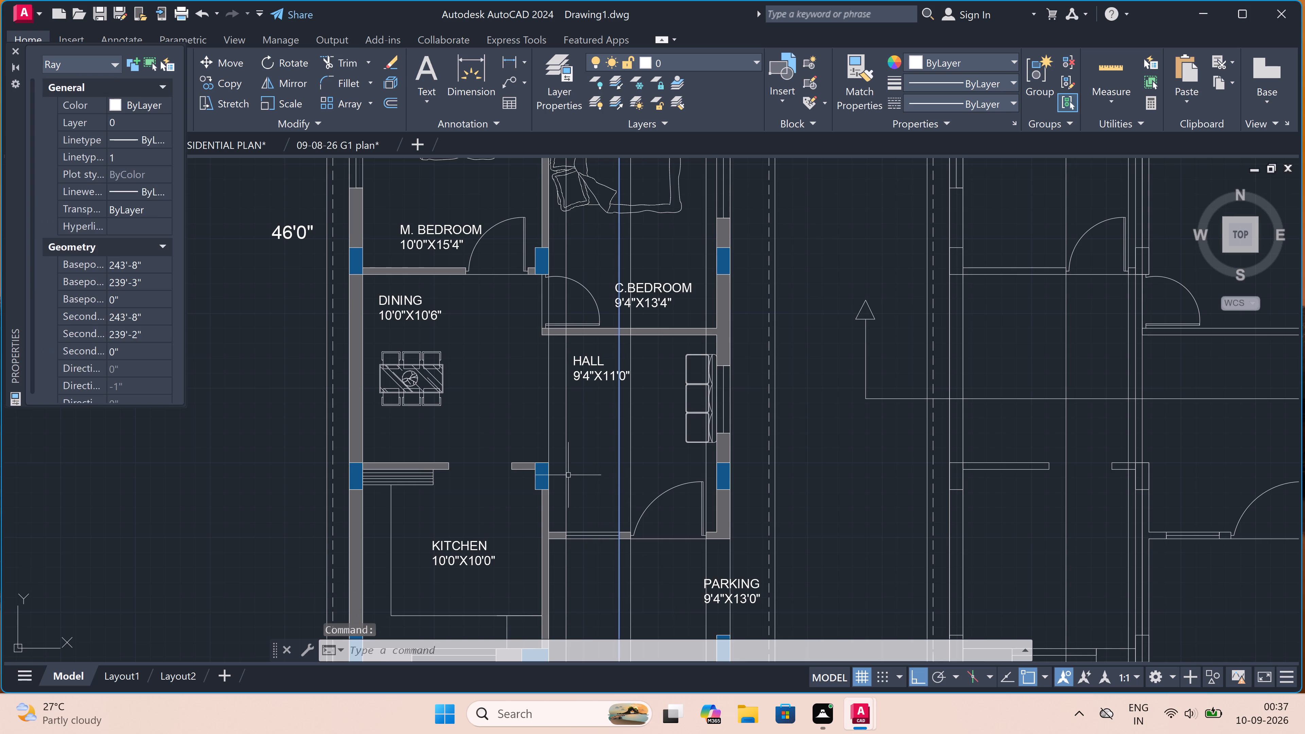
double_click(567, 473)
scroll(584, 470, down, 4)
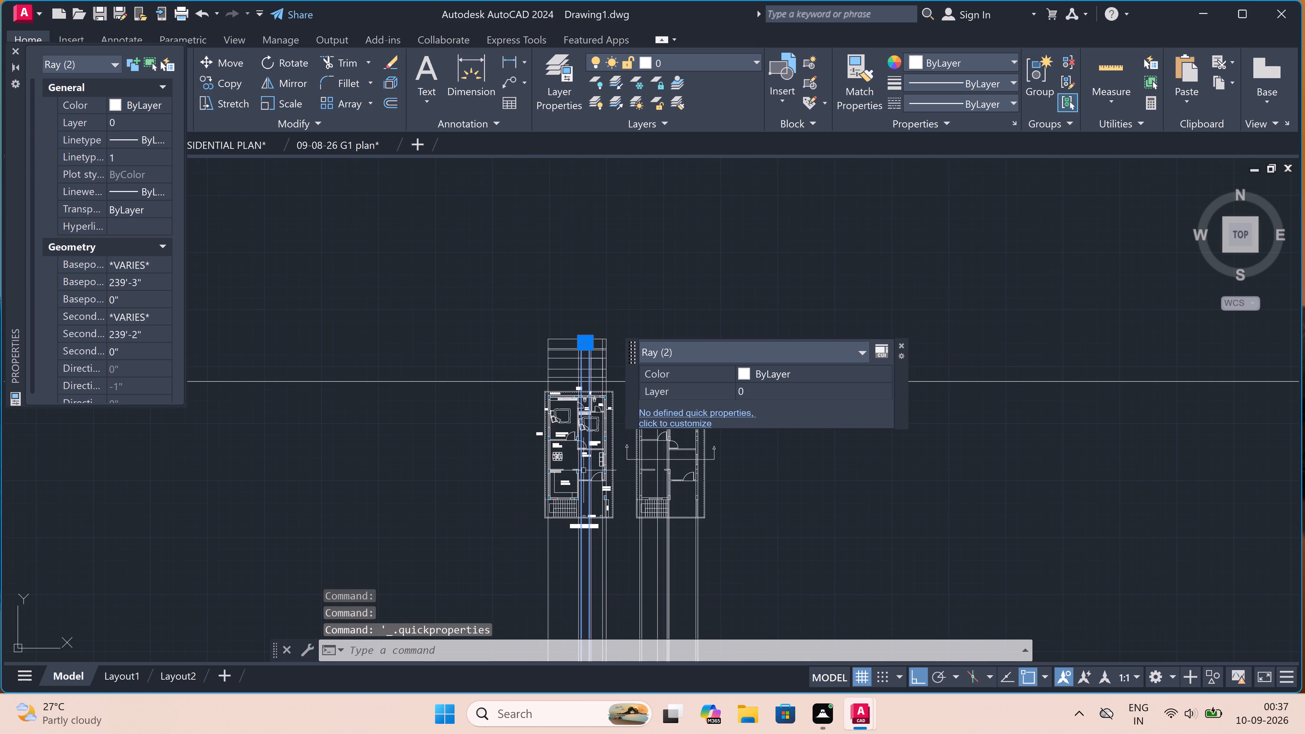
scroll(585, 356, up, 4)
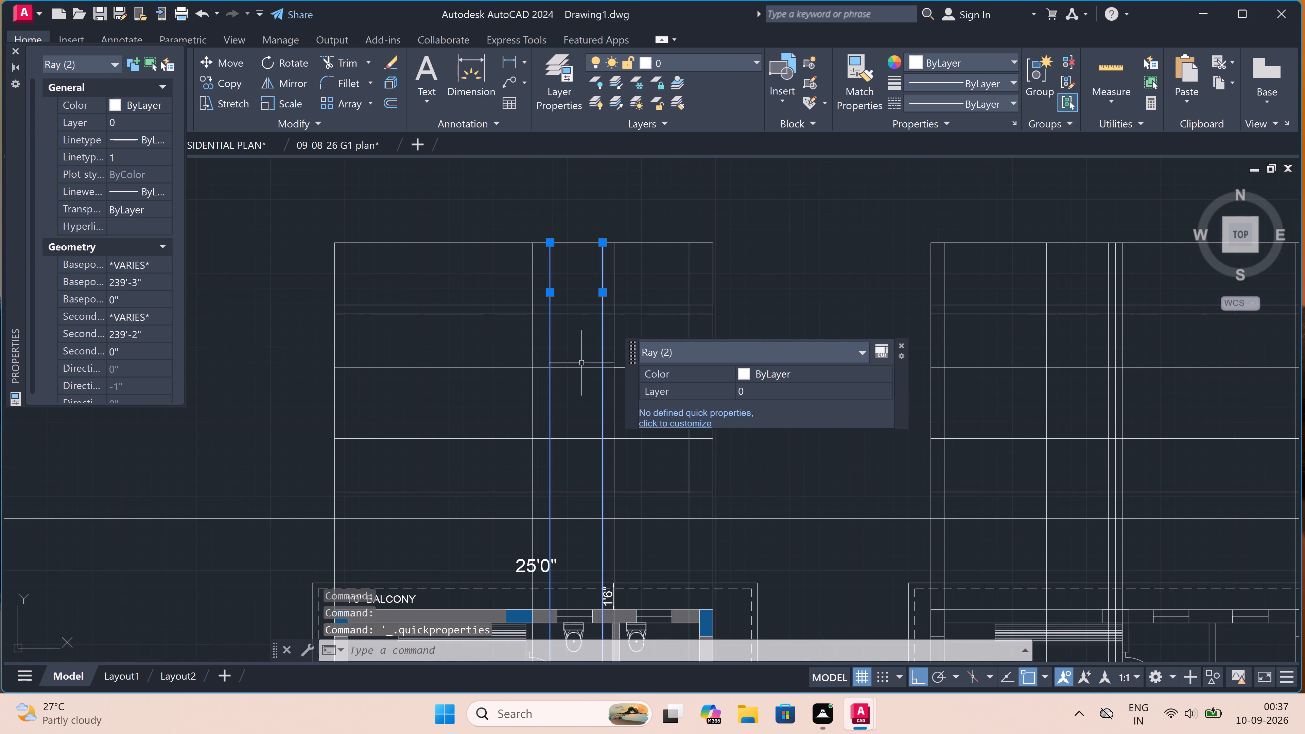
key(Escape)
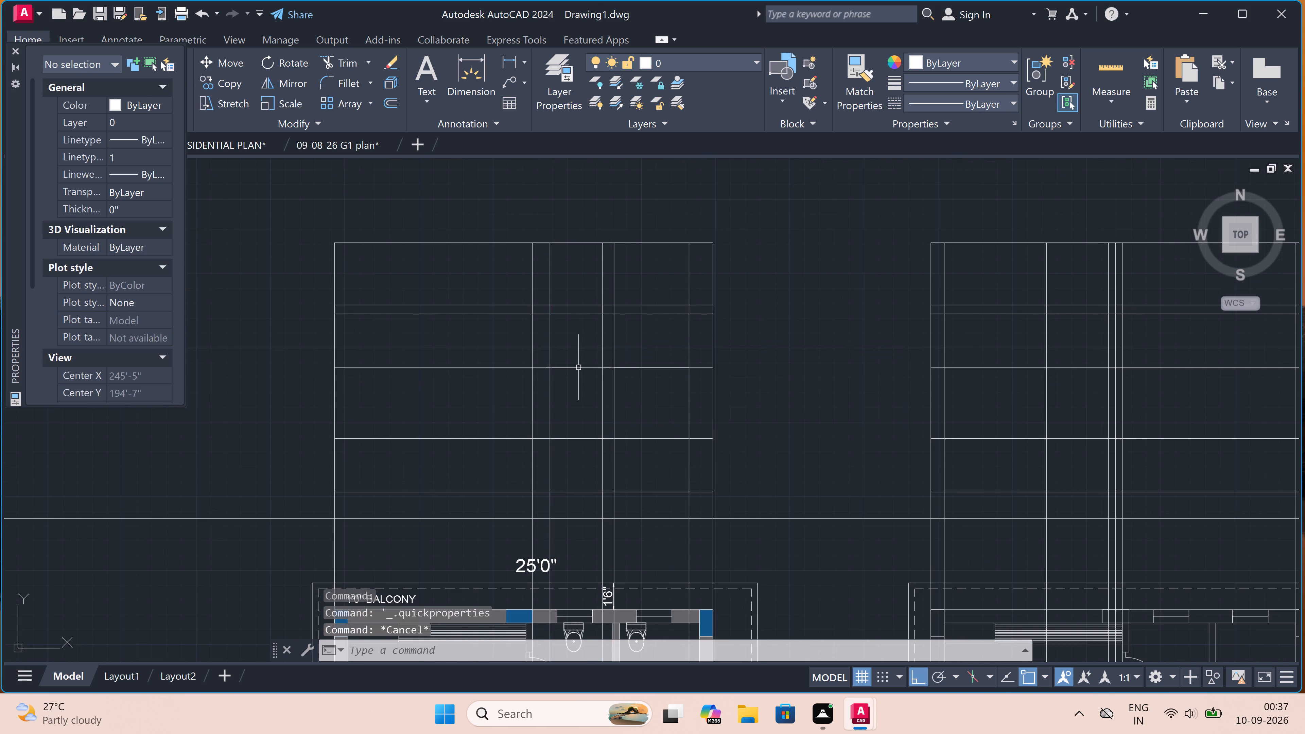
text(rec)
key(space)
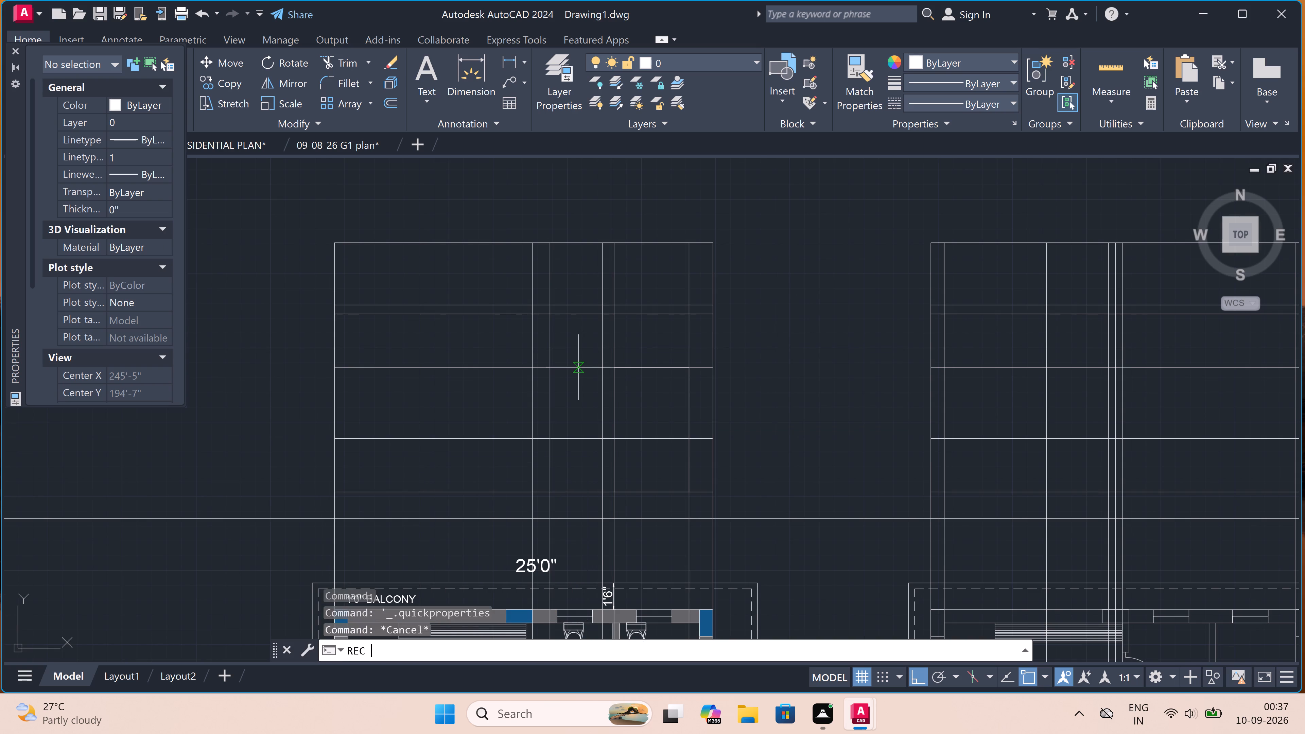
click(549, 366)
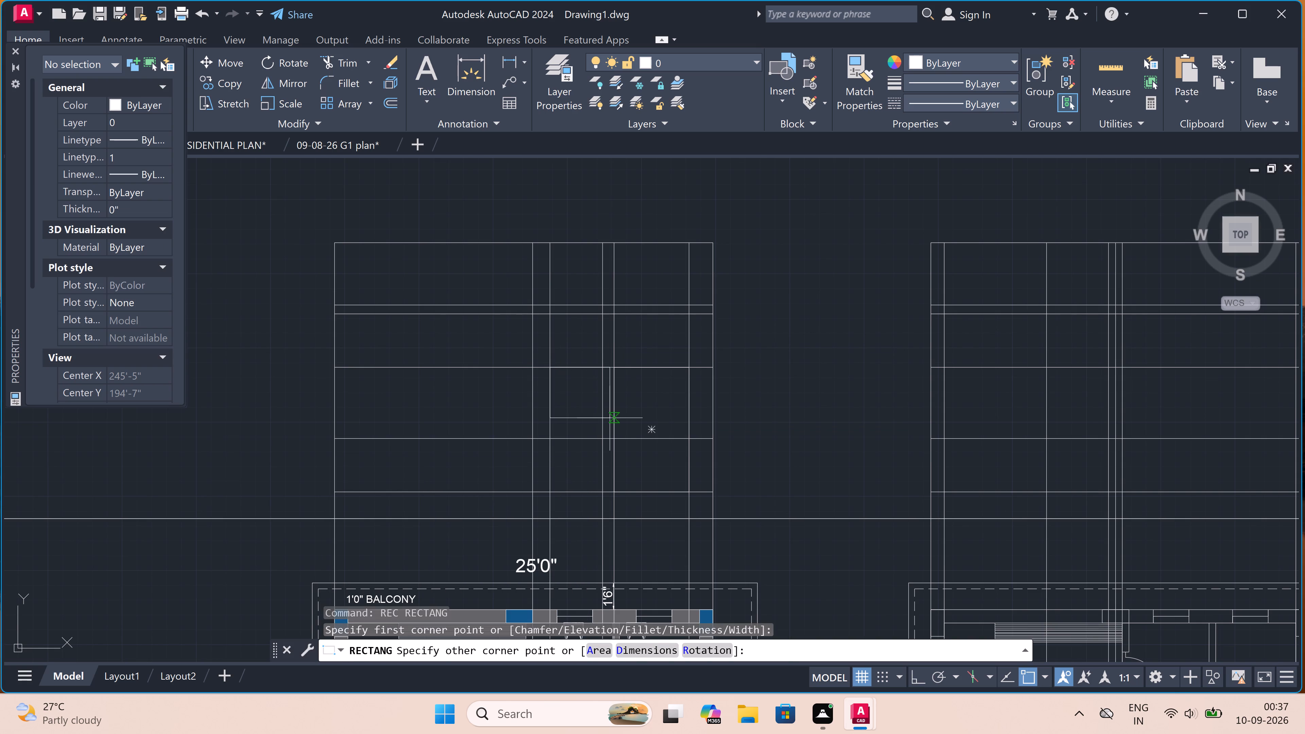
double_click(600, 438)
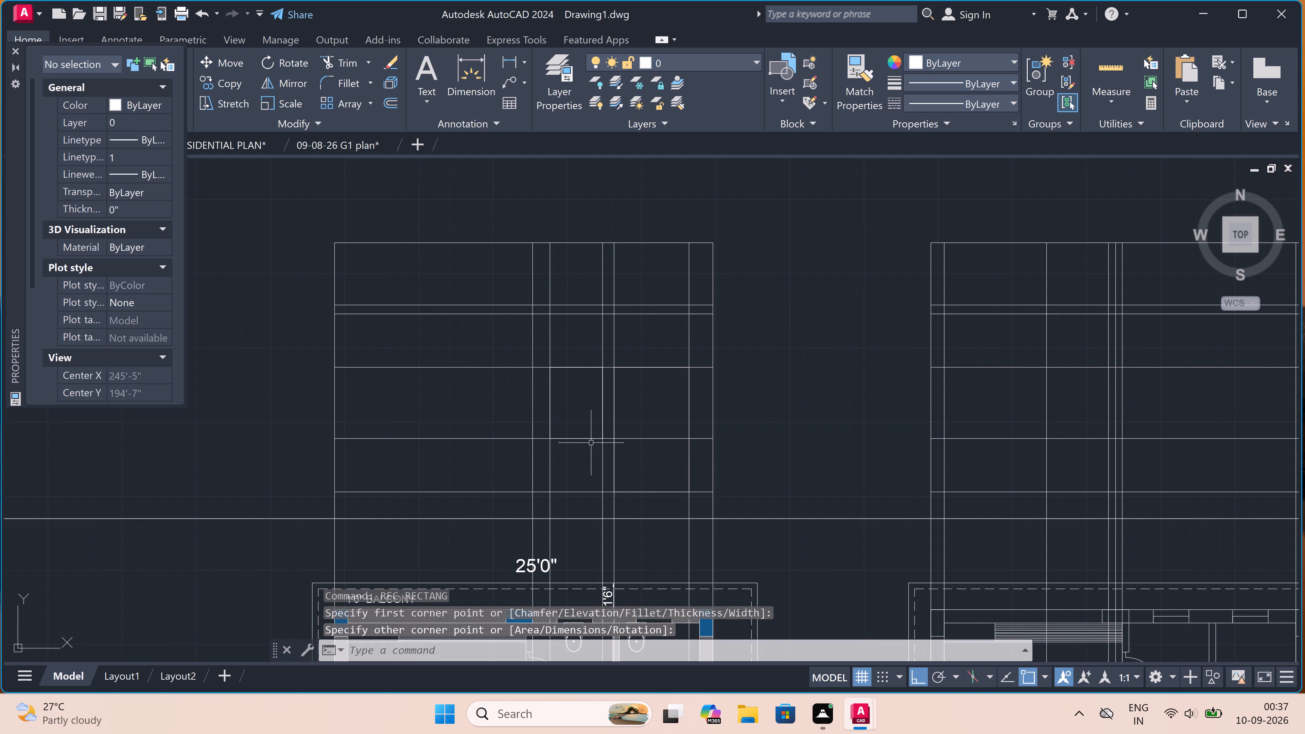
key(Escape)
Trim the window and door jamb projection lines between the fourth and fifth level lines, and the window's jamb lines below its sill.
key(t)
key(r)
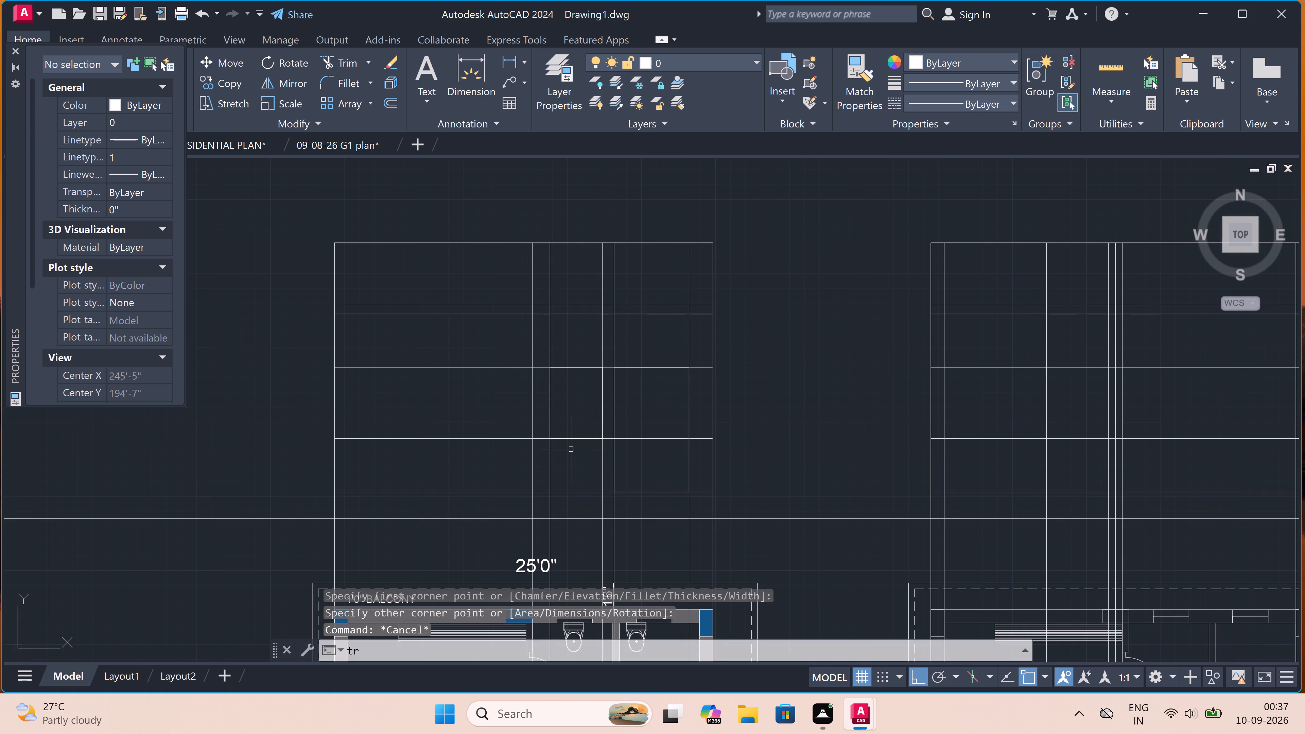
key(space)
drag(704, 327, 710, 325)
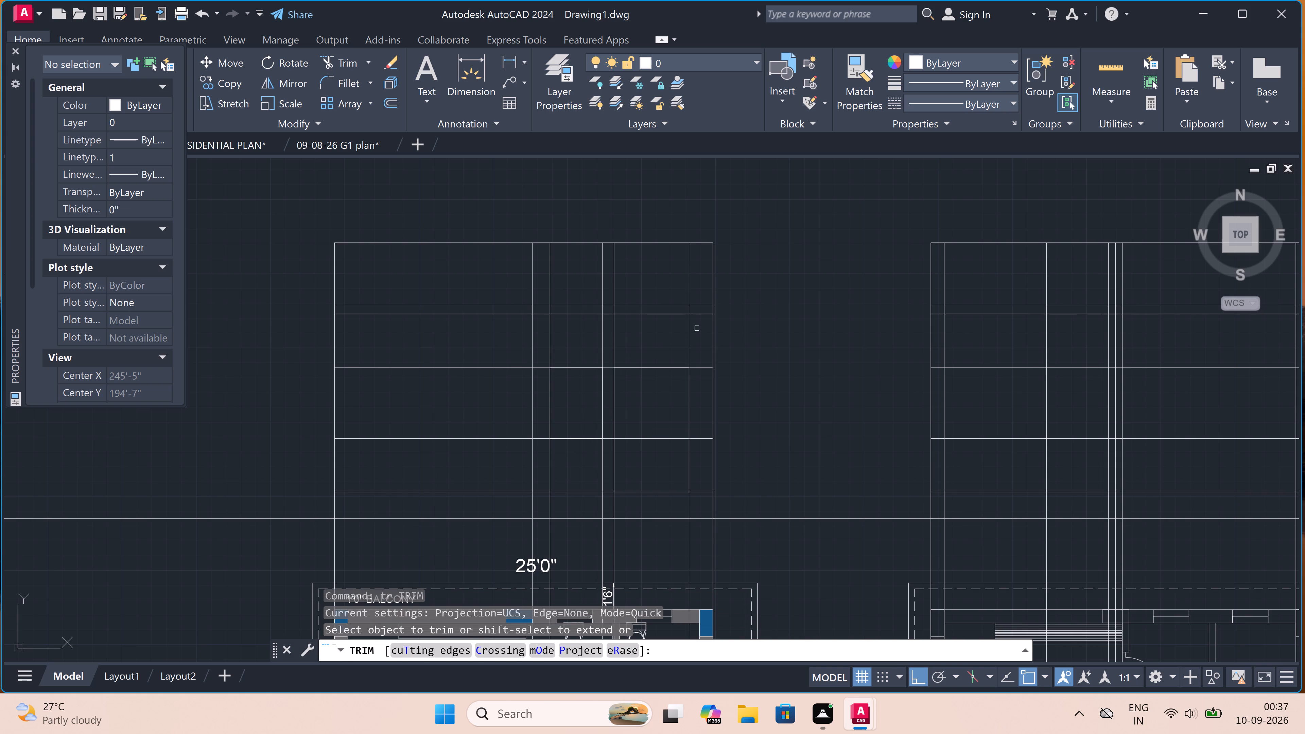
click(681, 338)
drag(680, 339, 676, 339)
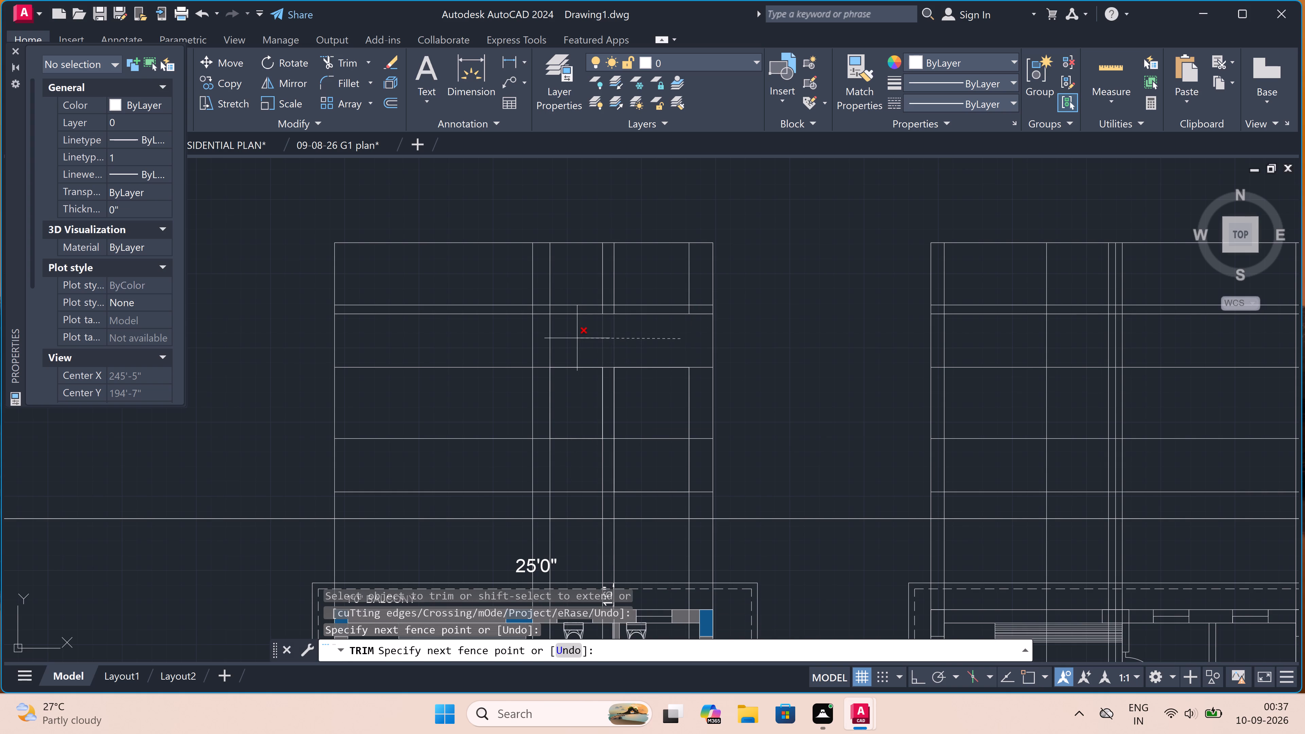
double_click(541, 336)
click(541, 338)
click(540, 345)
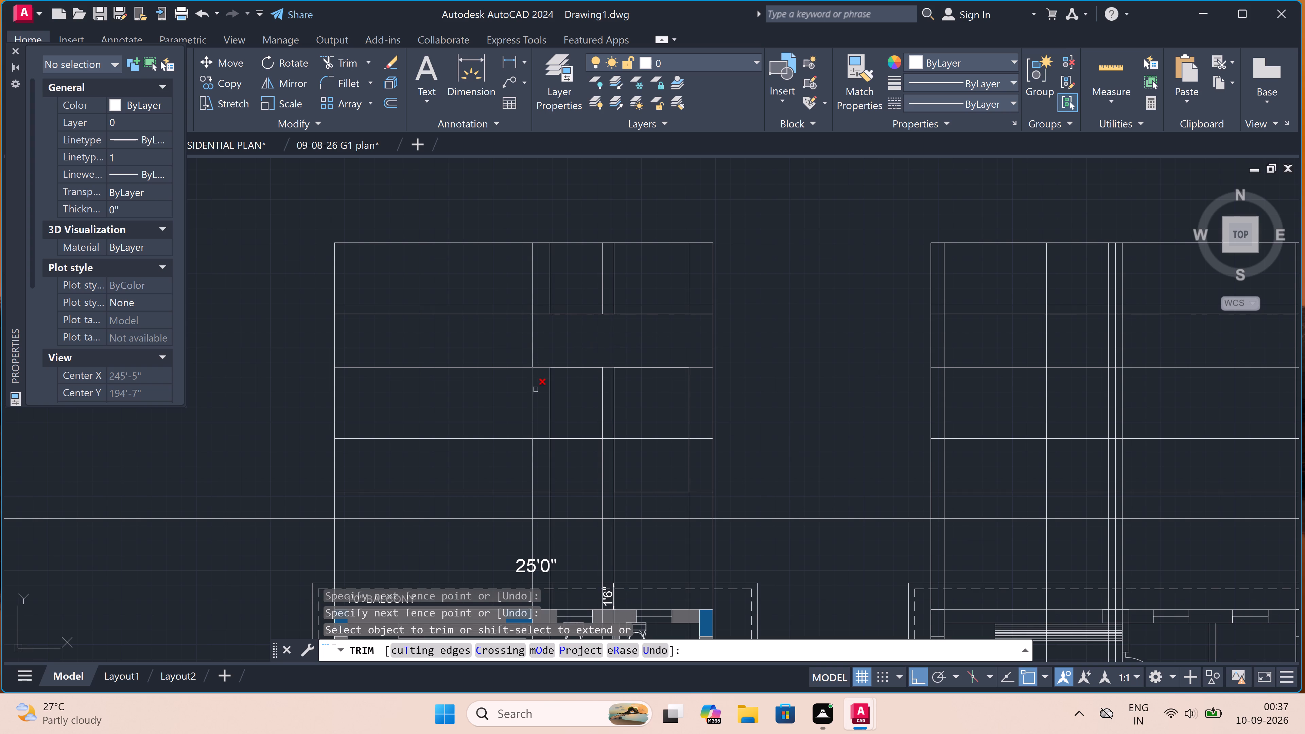
double_click(537, 456)
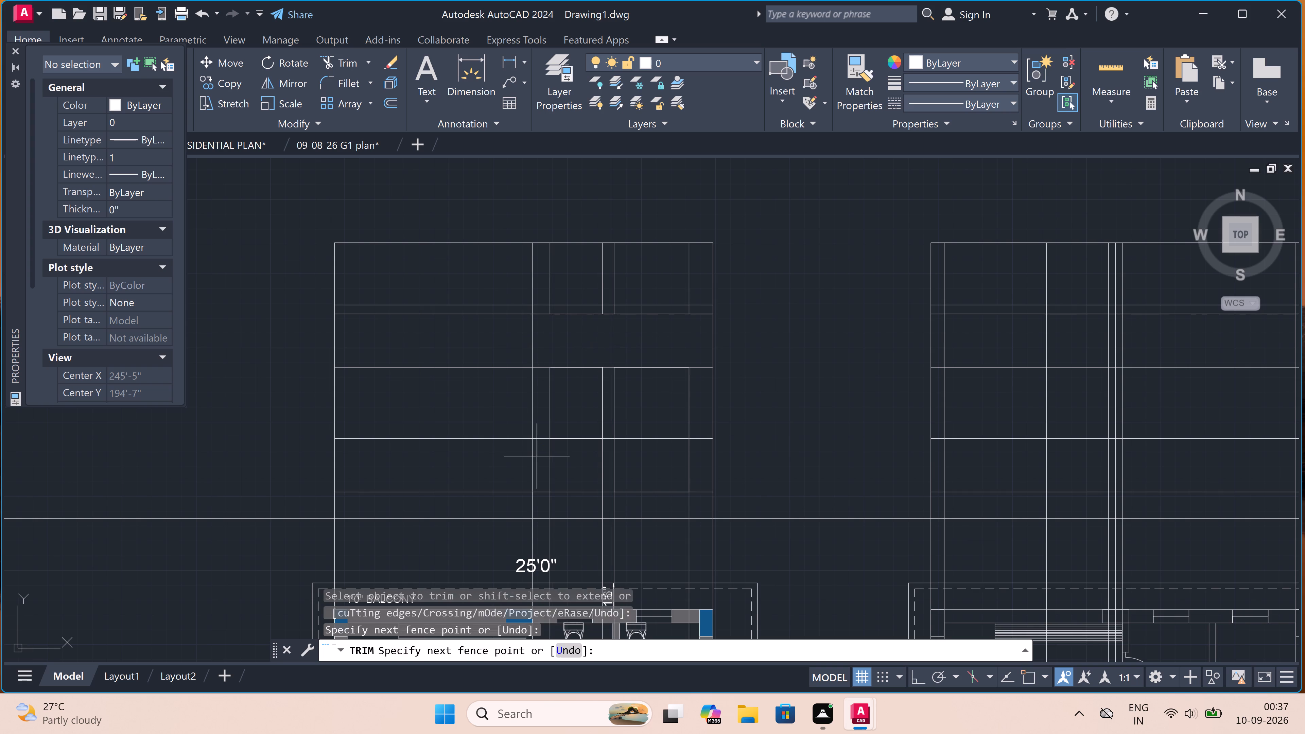
drag(607, 462, 604, 462)
click(601, 462)
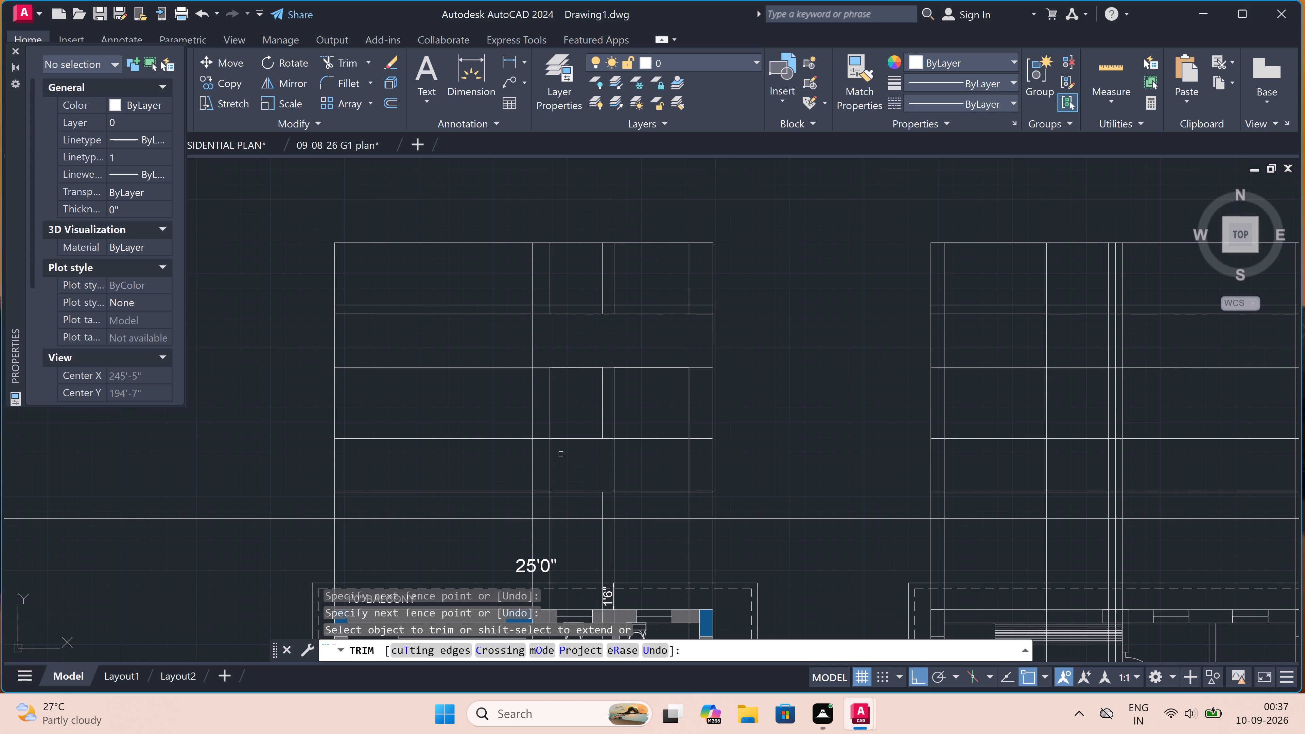
double_click(552, 452)
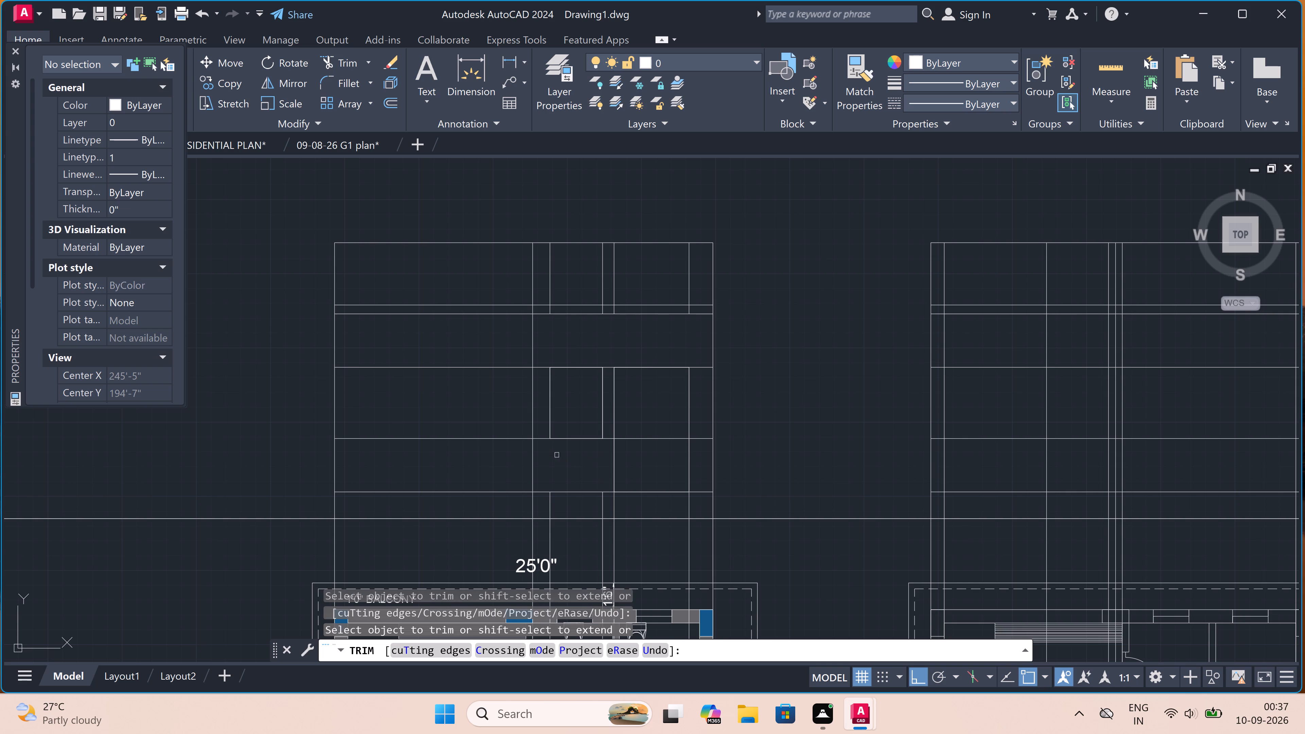
Trim the sill level line across the door, and the sill and head level lines between the door and the right outer wall.
click(658, 420)
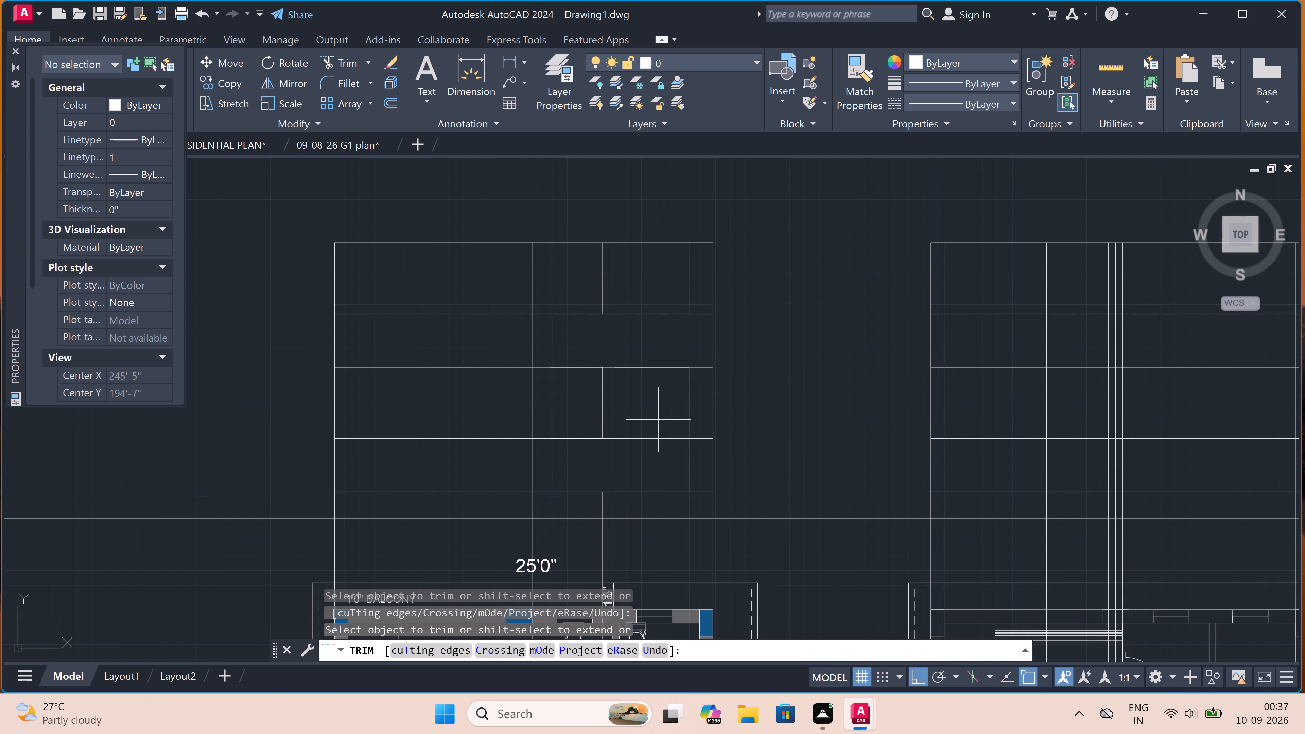
click(658, 422)
click(654, 453)
click(654, 449)
click(648, 416)
click(648, 419)
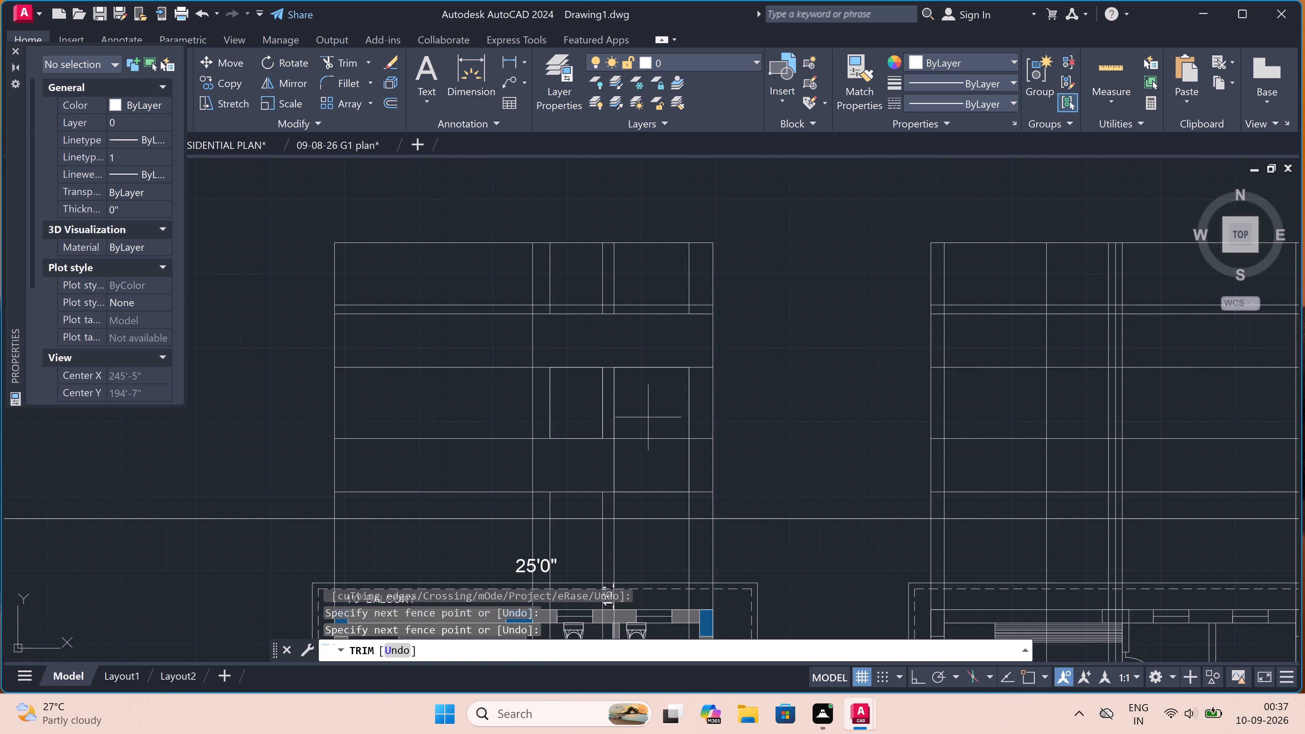
double_click(648, 438)
scroll(648, 438, down, 1)
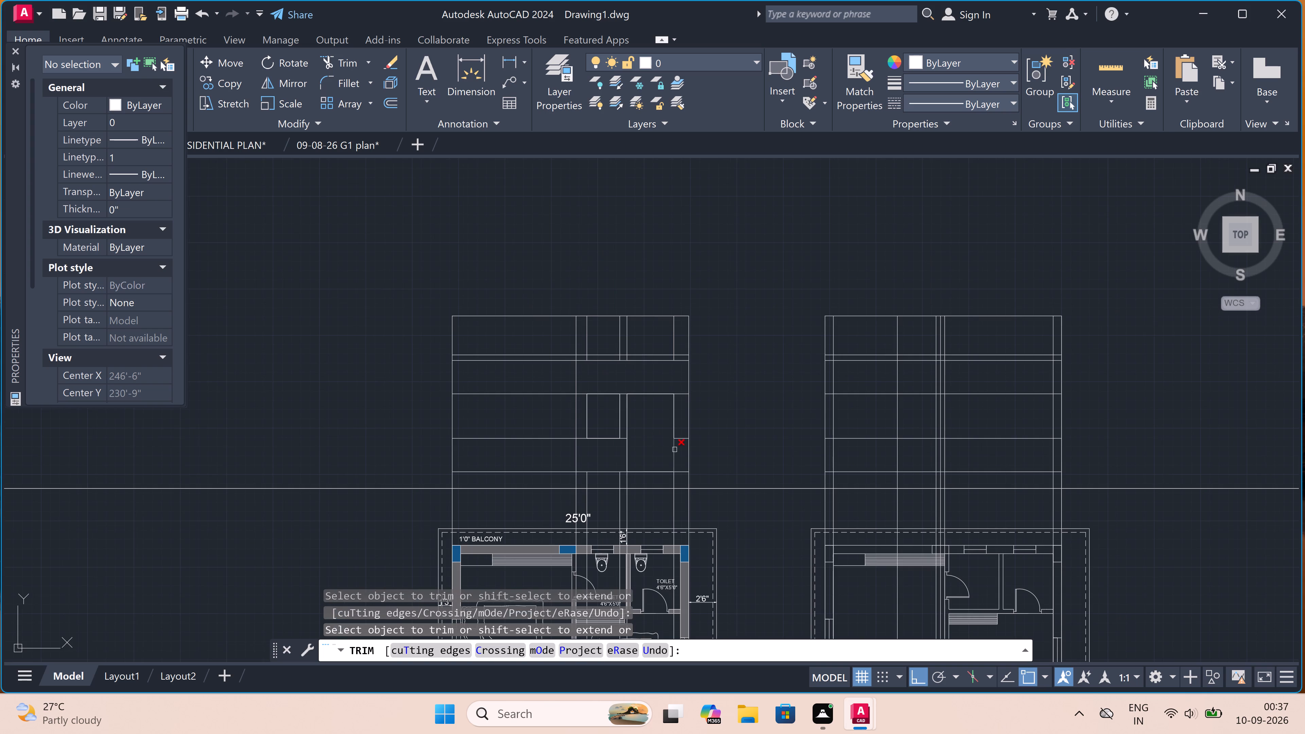
scroll(676, 449, up, 2)
drag(676, 447, 676, 441)
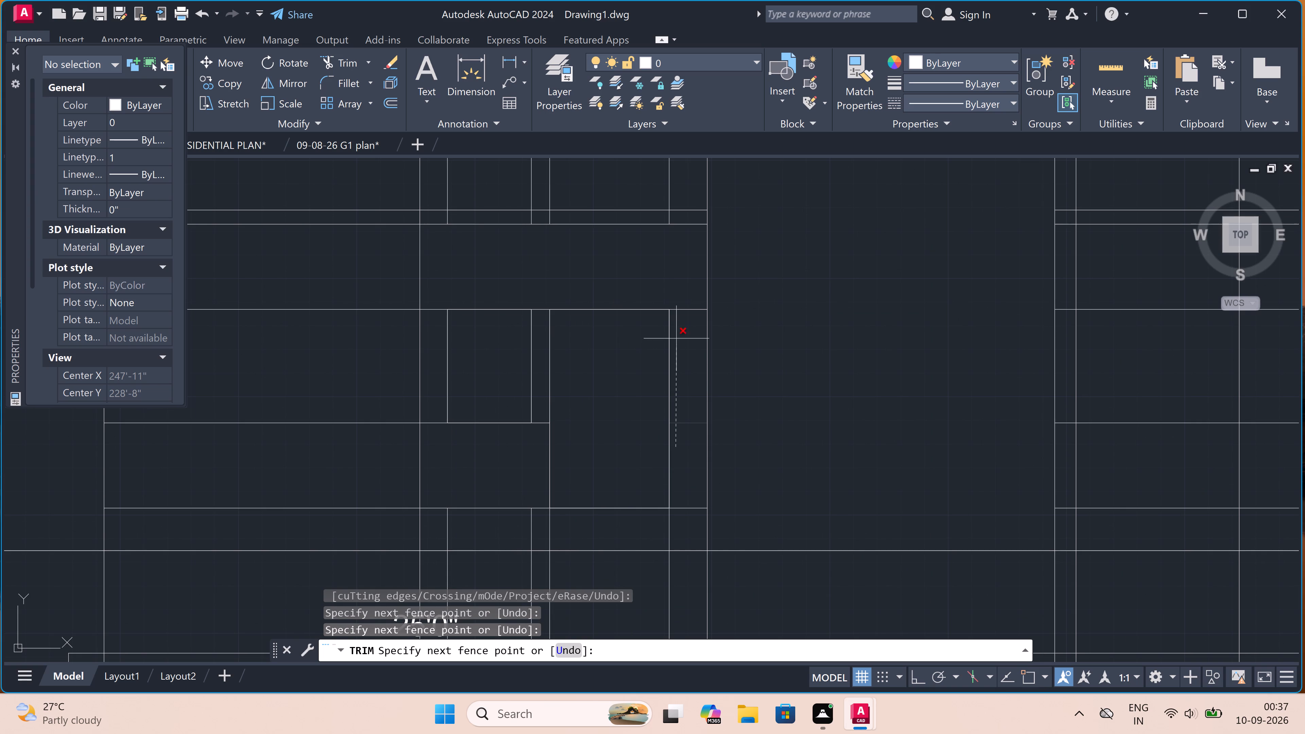
click(679, 300)
scroll(679, 300, down, 2)
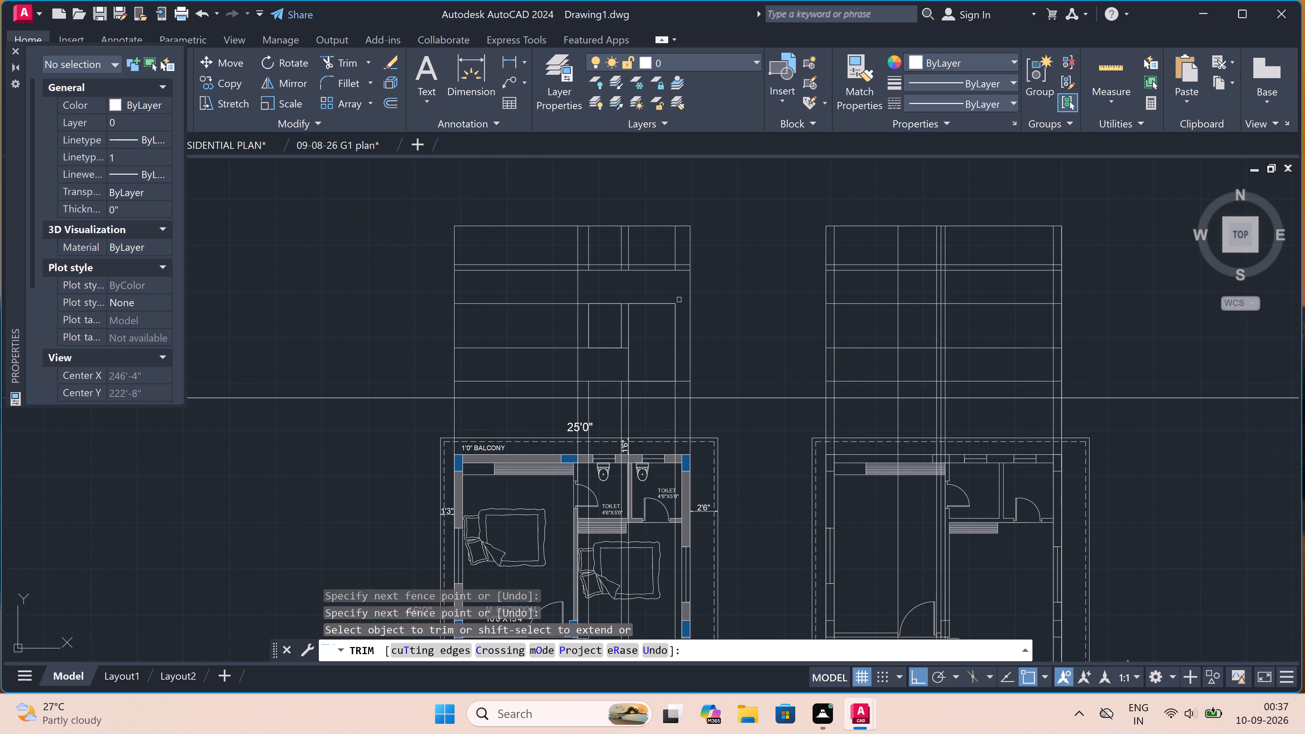
Trim the sill and head level lines between the window and door, and between the window and the wall line on its left.
scroll(611, 297, up, 2)
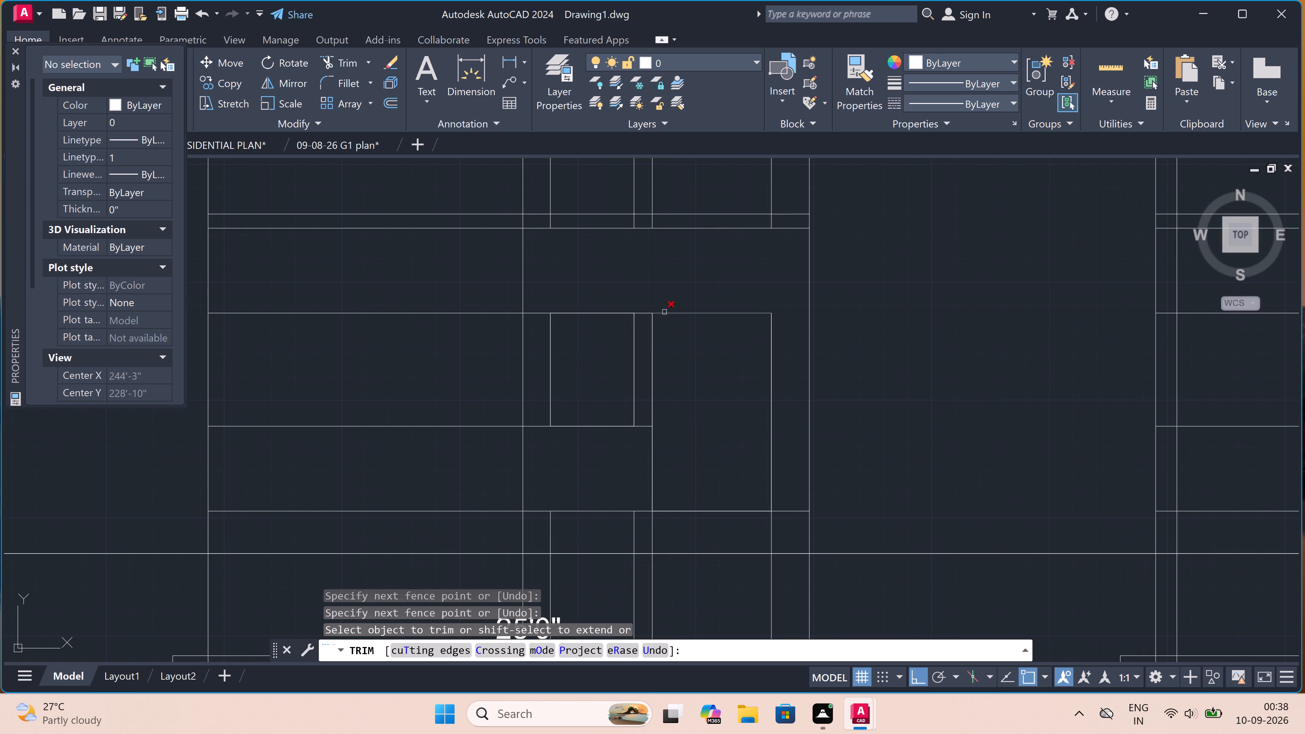
click(640, 311)
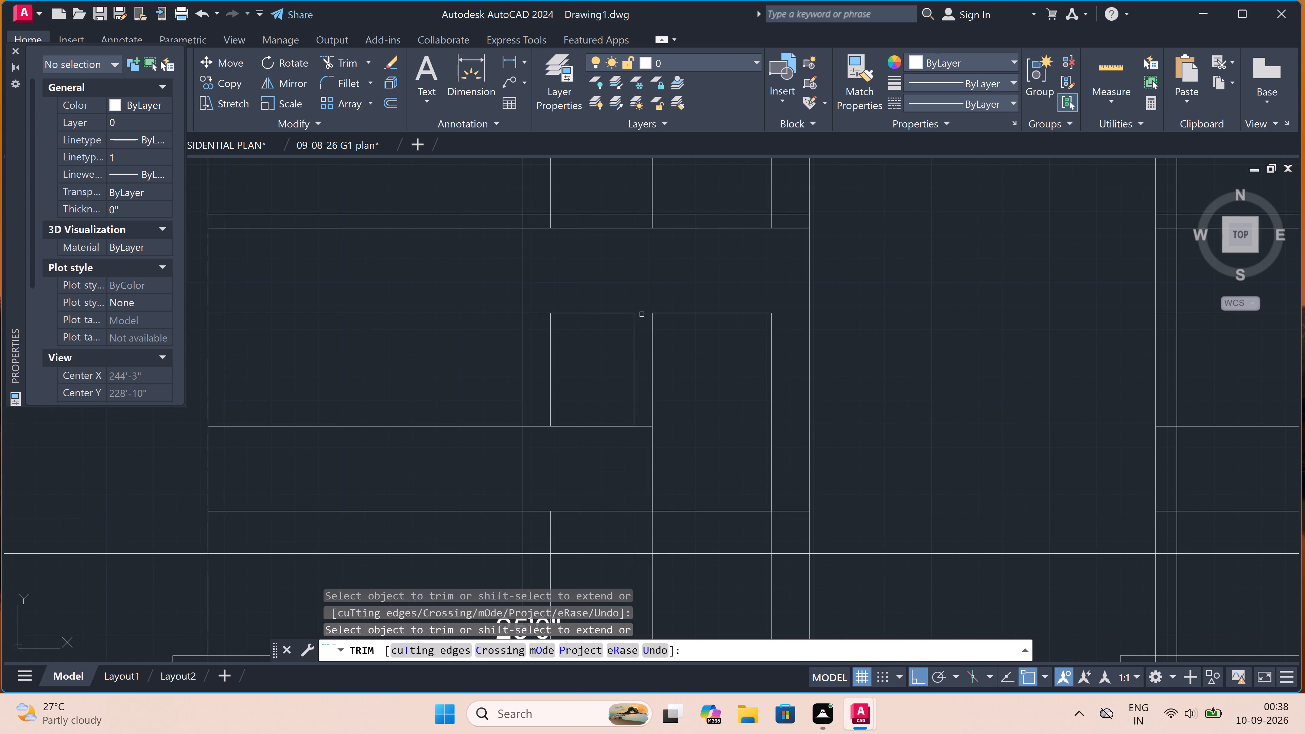
double_click(646, 426)
click(539, 424)
click(535, 310)
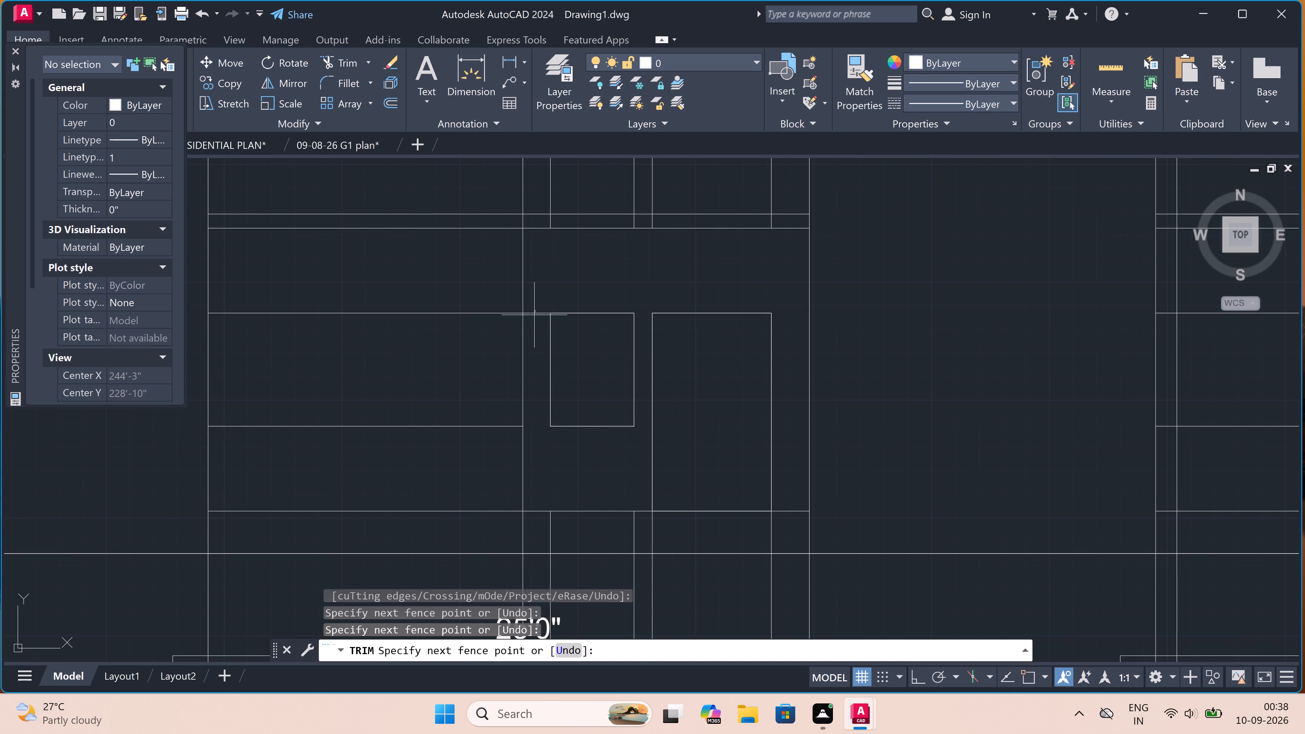
click(534, 322)
Trim the sill and head level lines across the bay between the left outer wall and the wall line beside the window.
scroll(537, 314, down, 4)
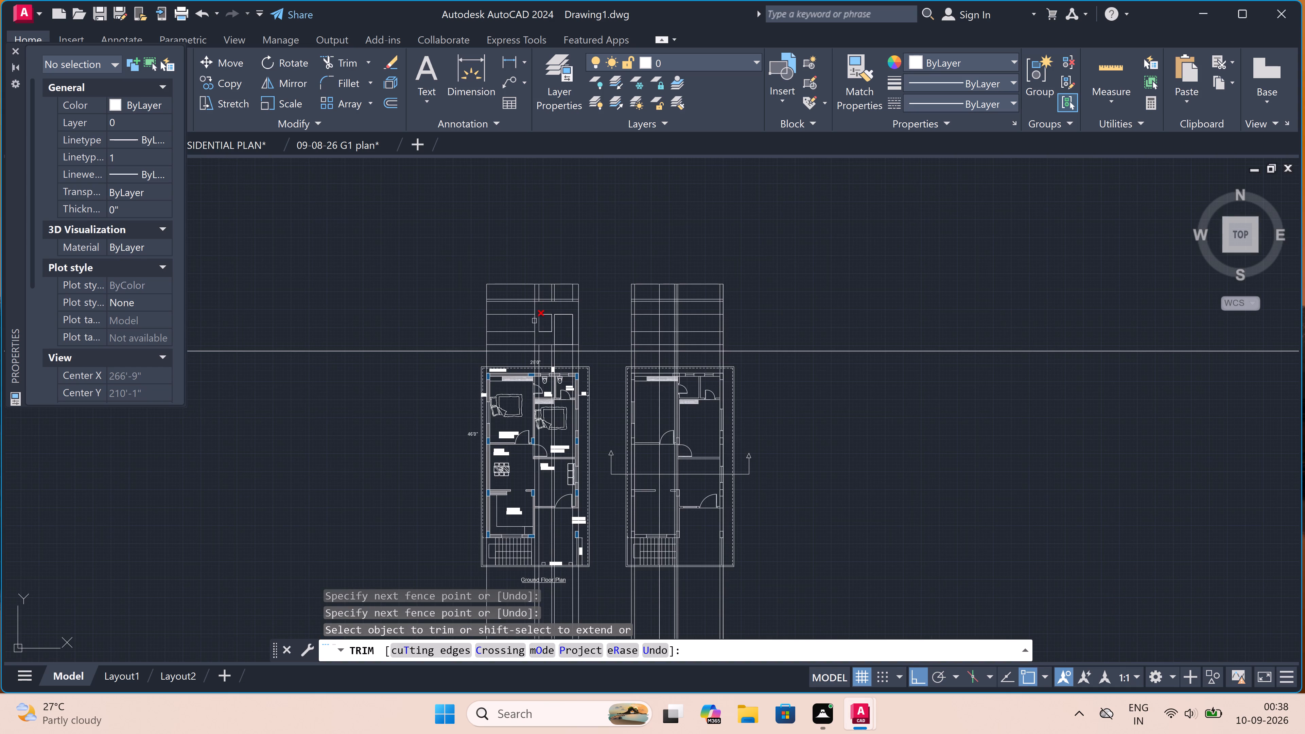
scroll(457, 404, up, 1)
scroll(457, 404, down, 1)
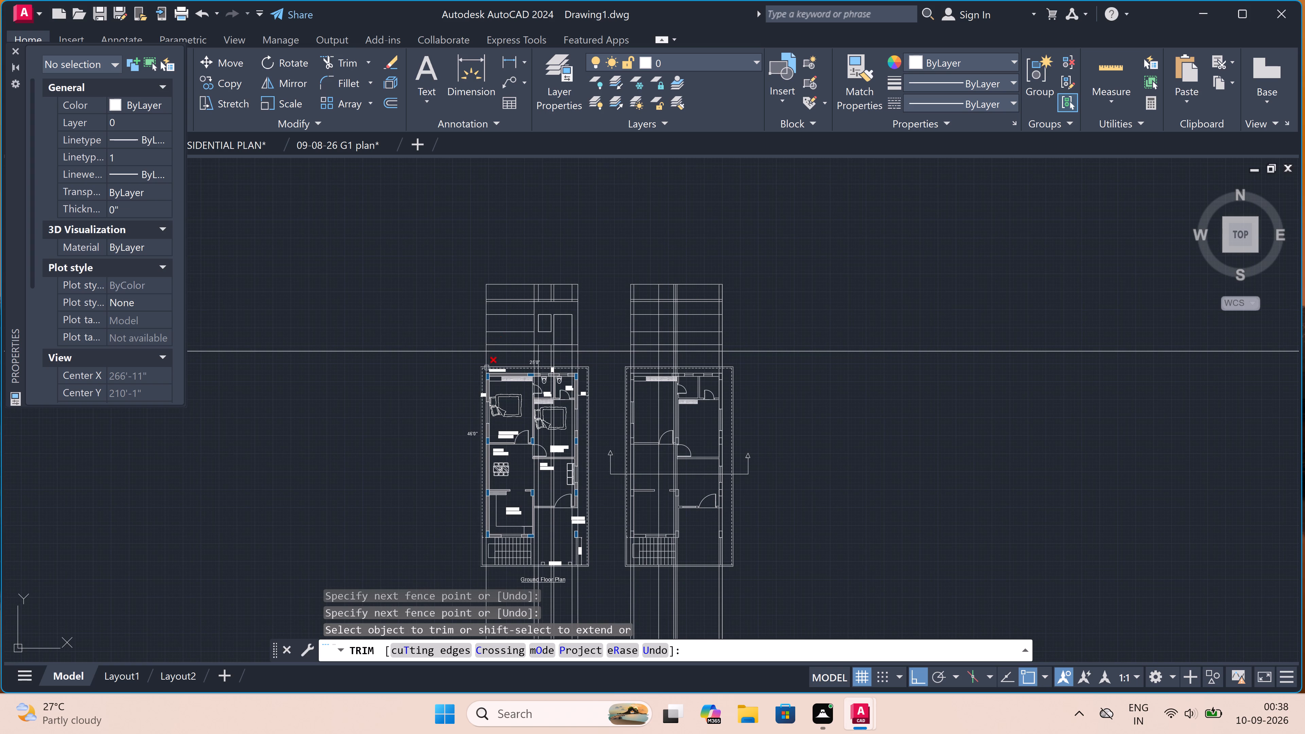
scroll(509, 304, up, 3)
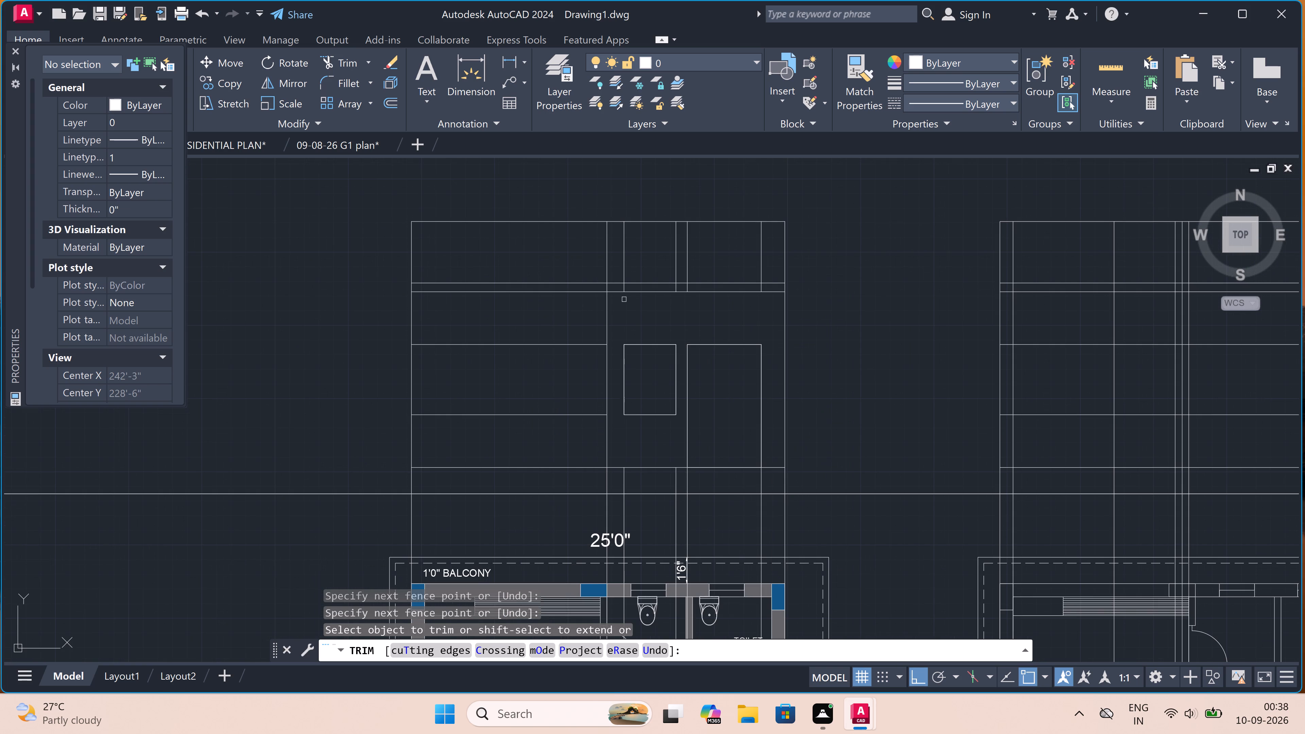
double_click(538, 338)
click(528, 444)
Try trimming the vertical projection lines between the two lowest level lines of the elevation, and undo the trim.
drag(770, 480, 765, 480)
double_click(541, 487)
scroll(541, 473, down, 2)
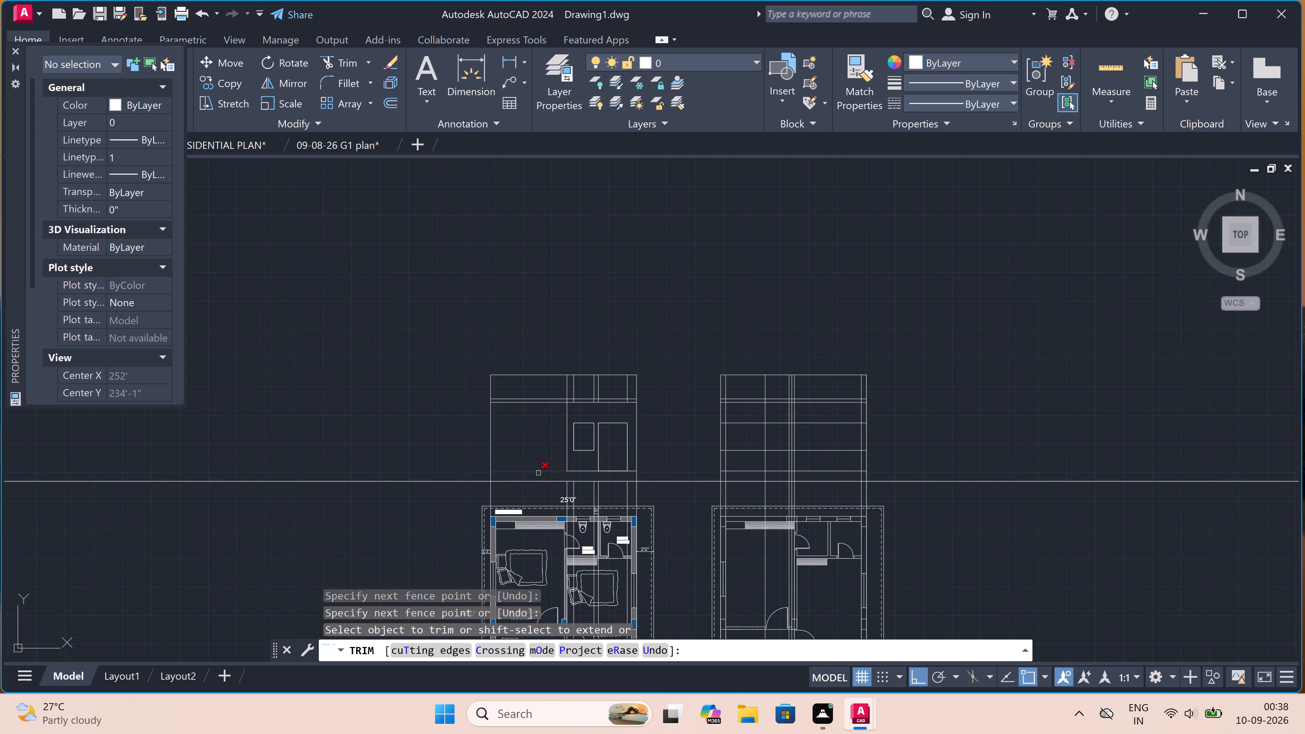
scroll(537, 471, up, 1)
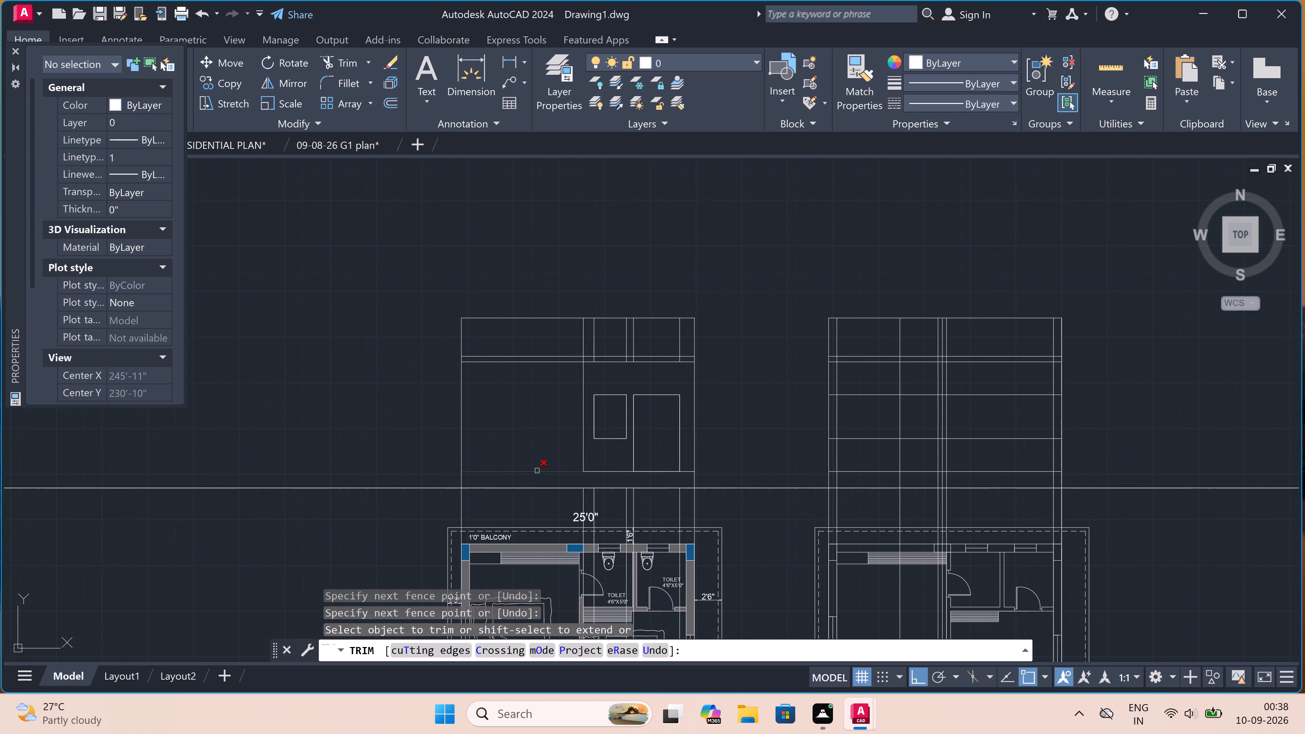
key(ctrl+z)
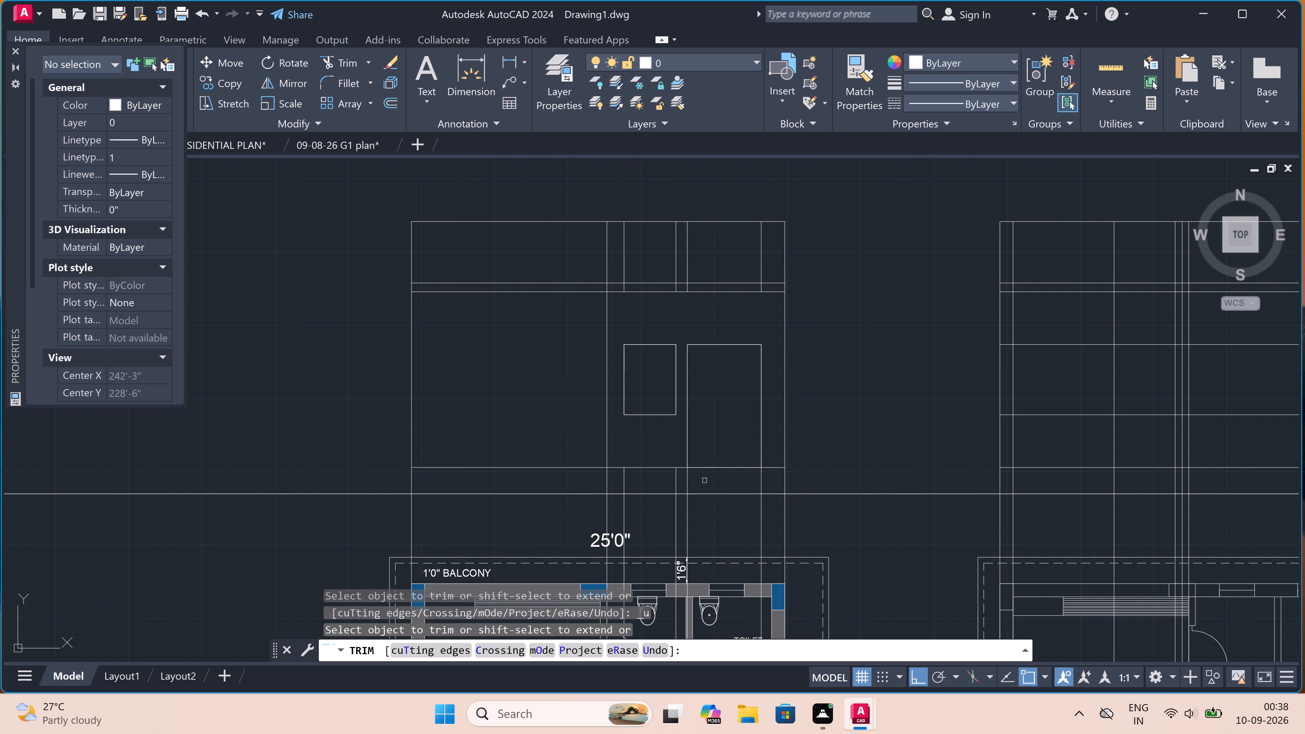
Trim the inner vertical projection lines out of the elevation's plinth band and its parapet band above the roof slab.
click(772, 473)
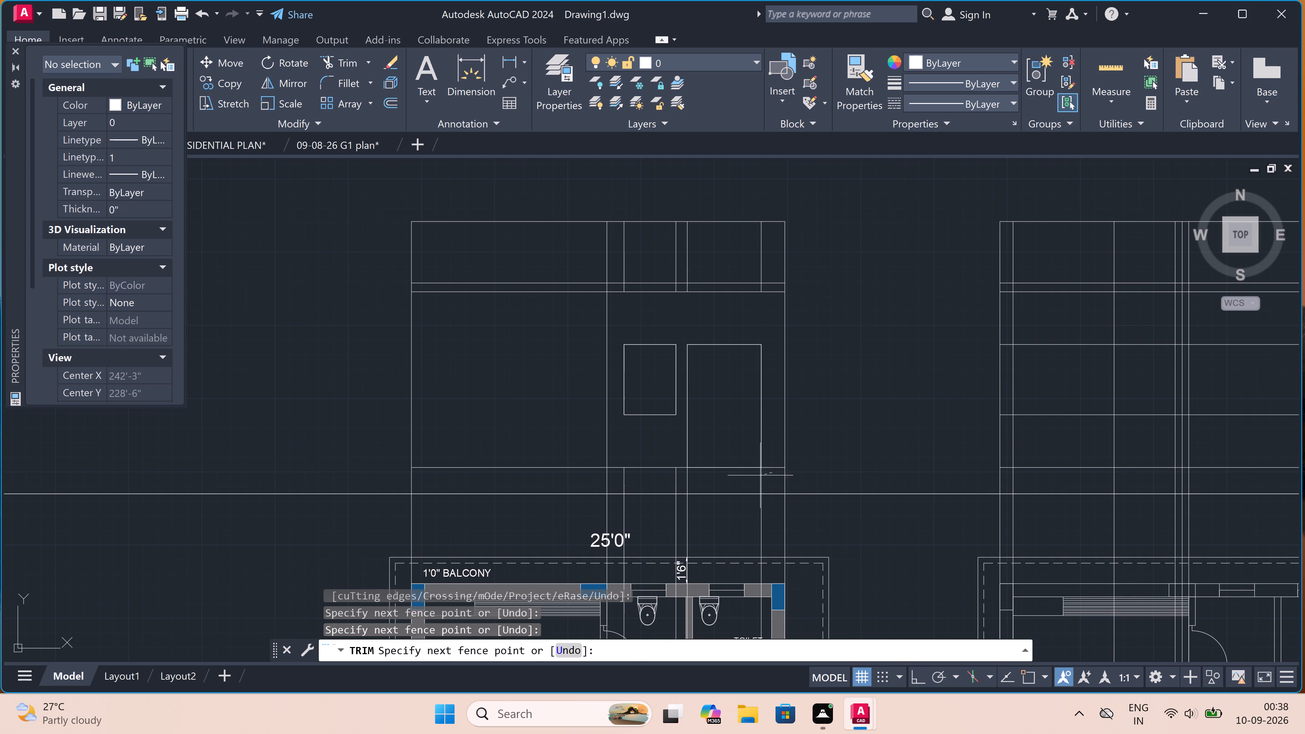
double_click(584, 483)
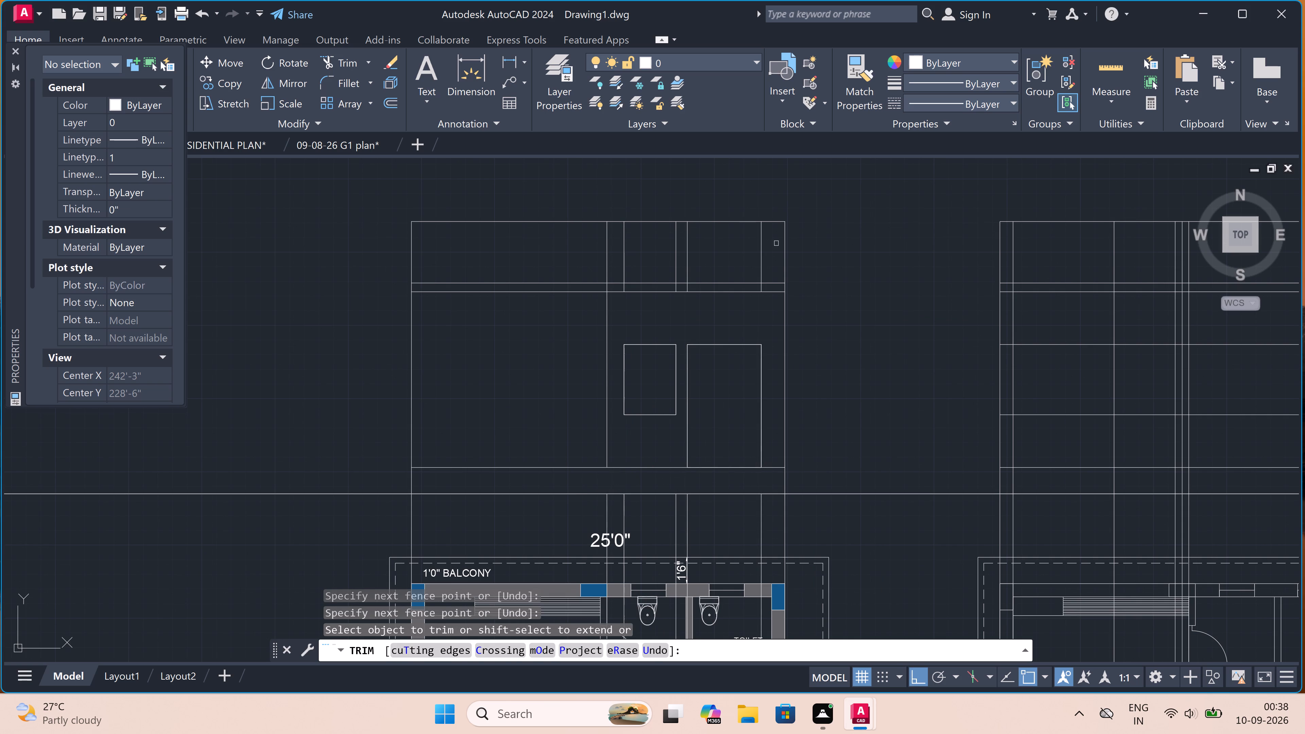
drag(777, 244, 760, 249)
drag(555, 252, 603, 247)
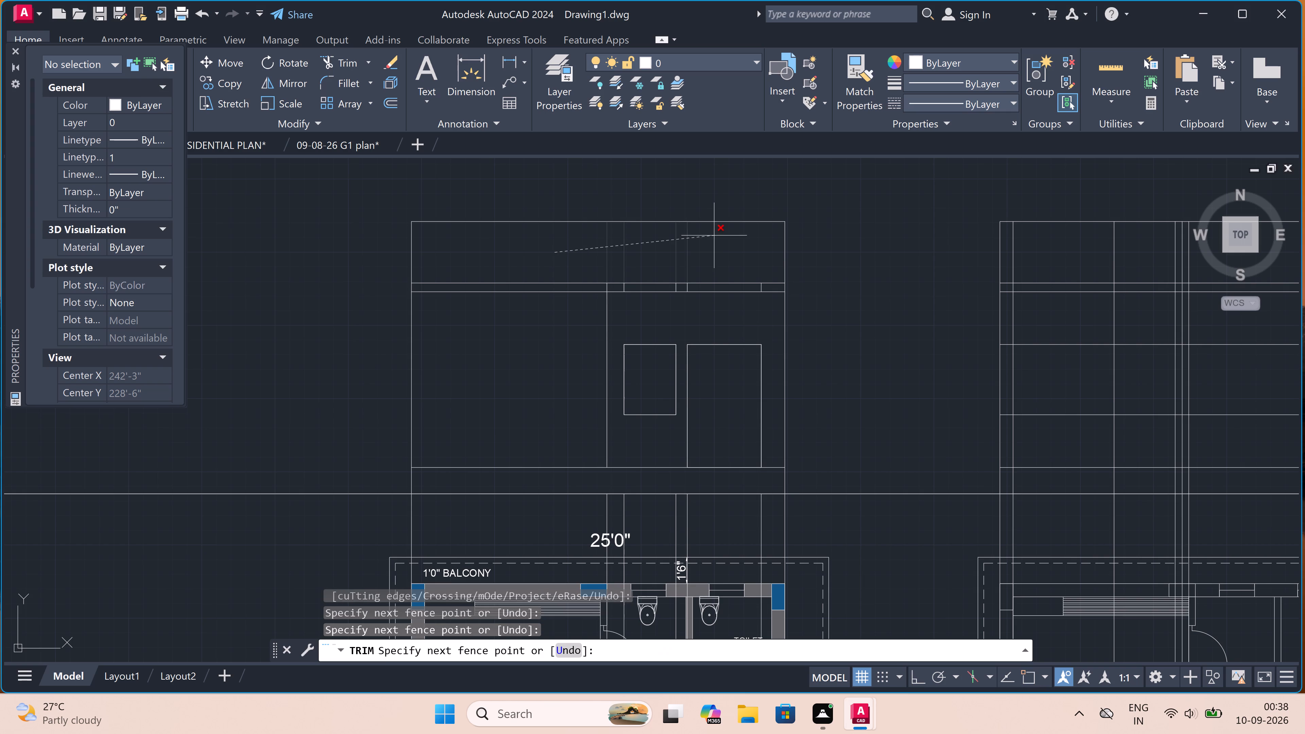
double_click(713, 239)
scroll(757, 274, up, 1)
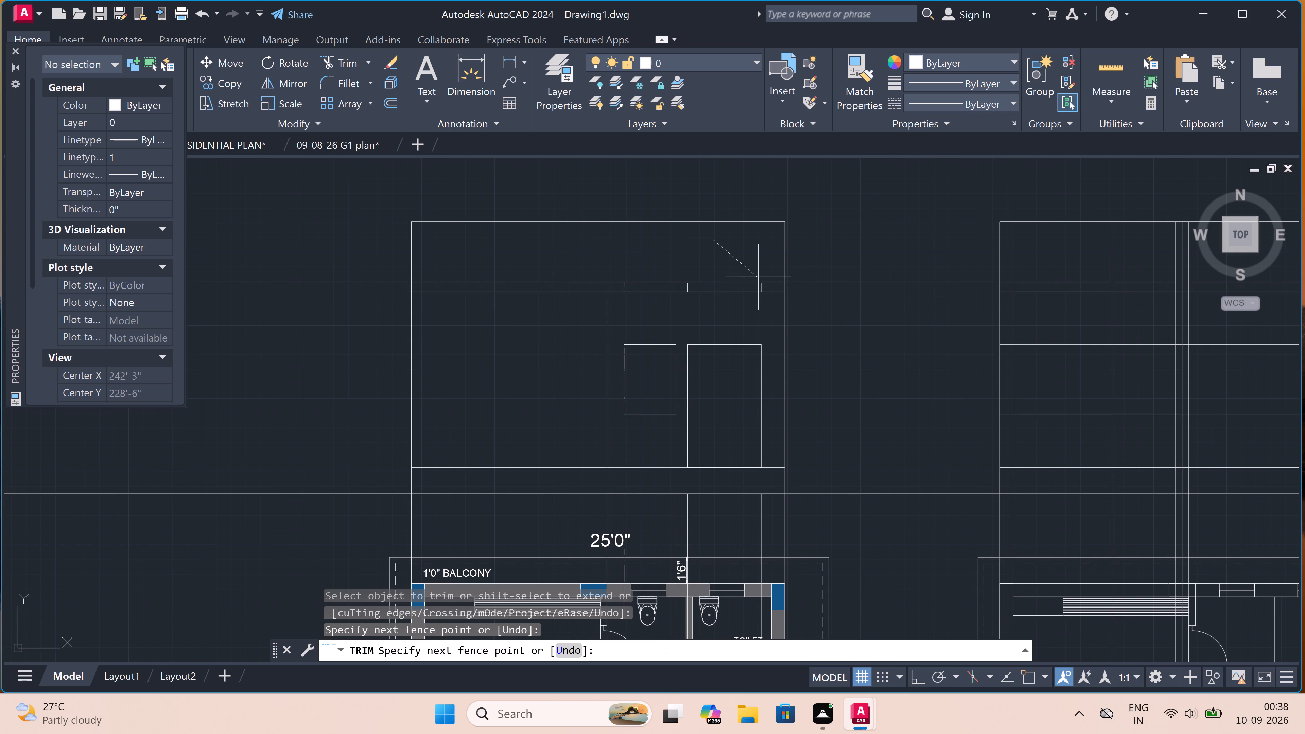
click(756, 272)
Trim the short vertical line stubs crossing the elevation's roof slab band, including the one at the inner wall line.
scroll(777, 297, up, 2)
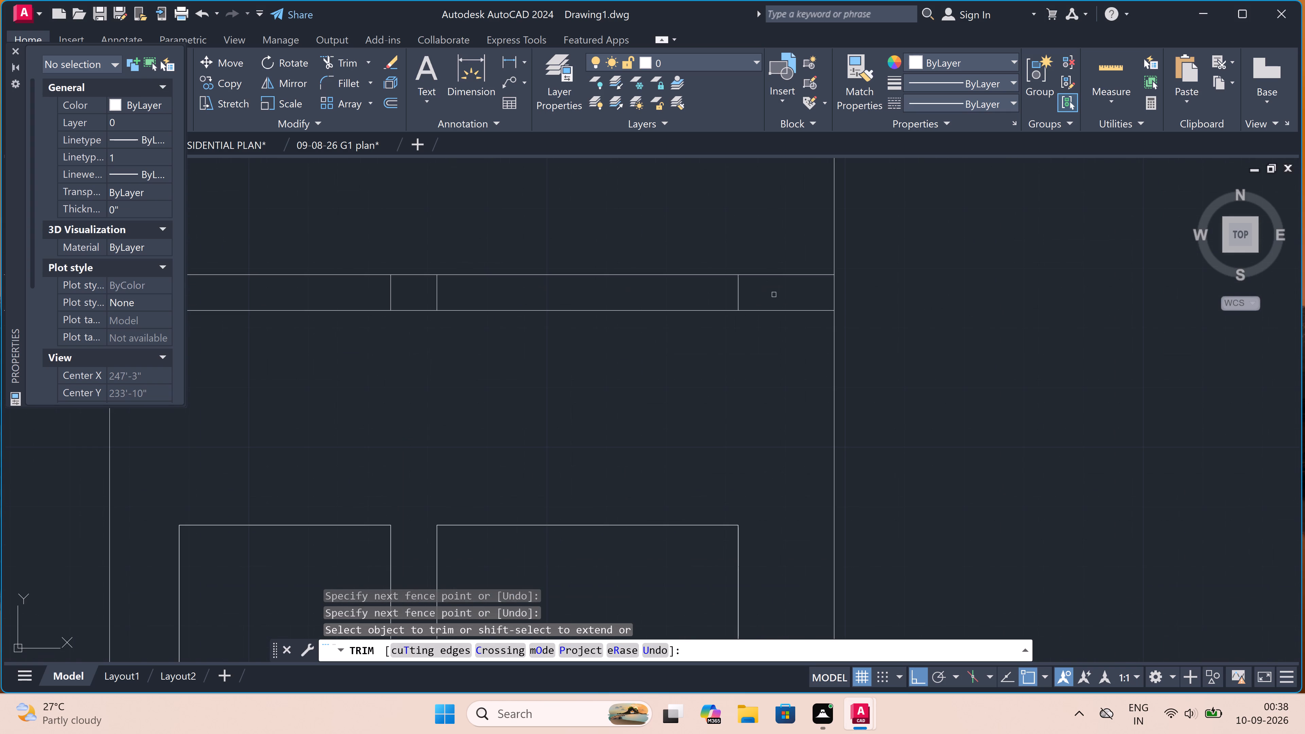
drag(773, 292, 767, 292)
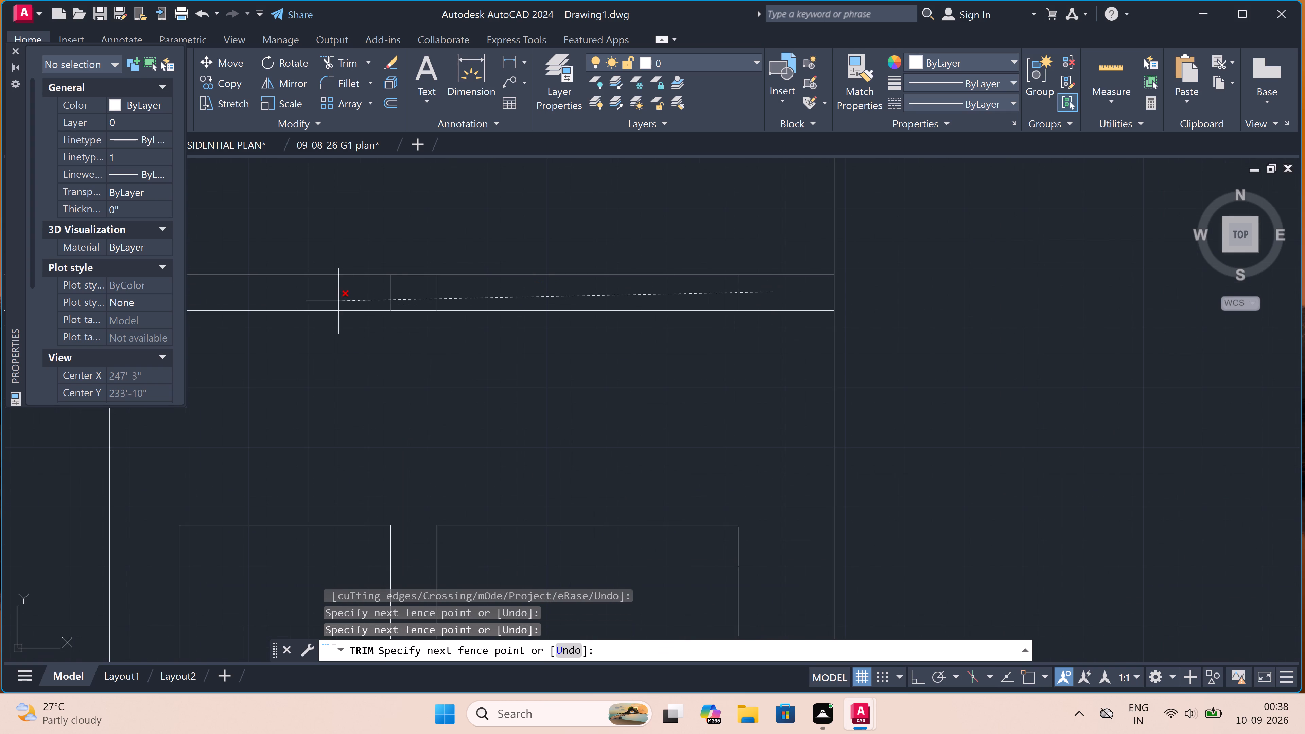
click(338, 300)
scroll(345, 297, down, 5)
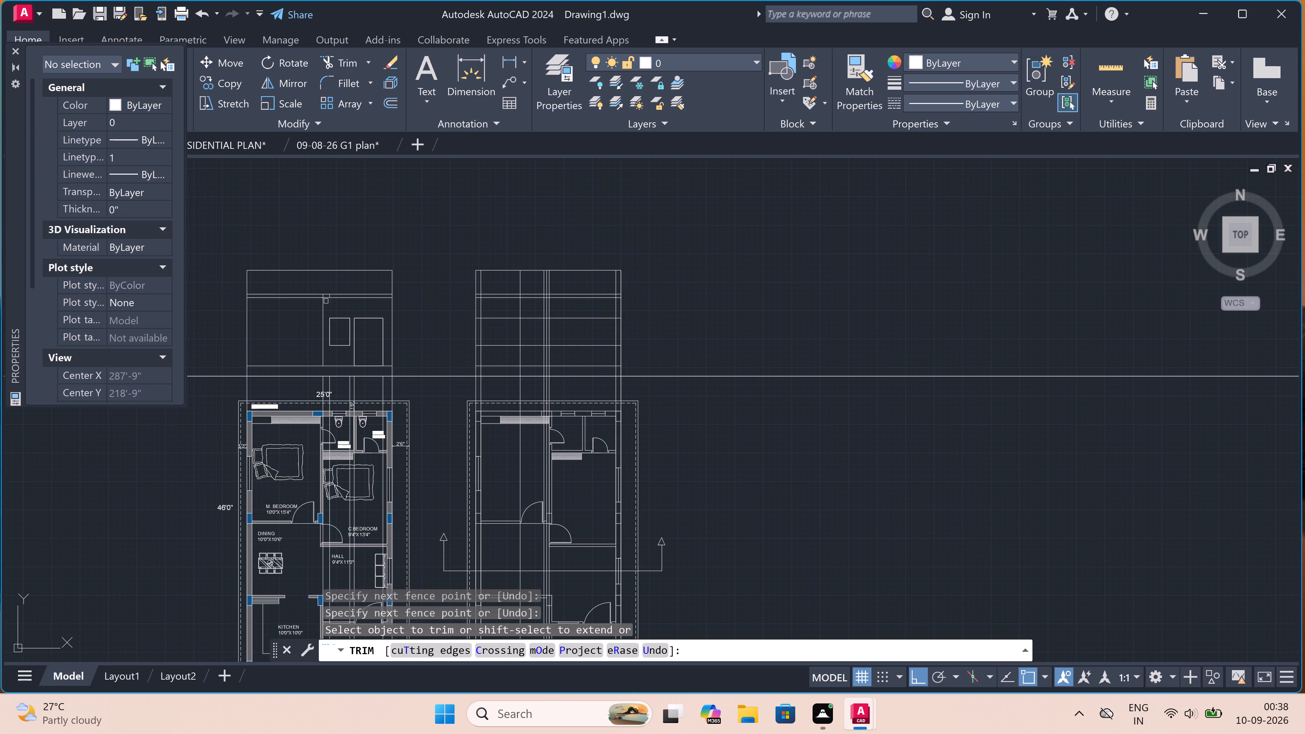
scroll(312, 300, up, 4)
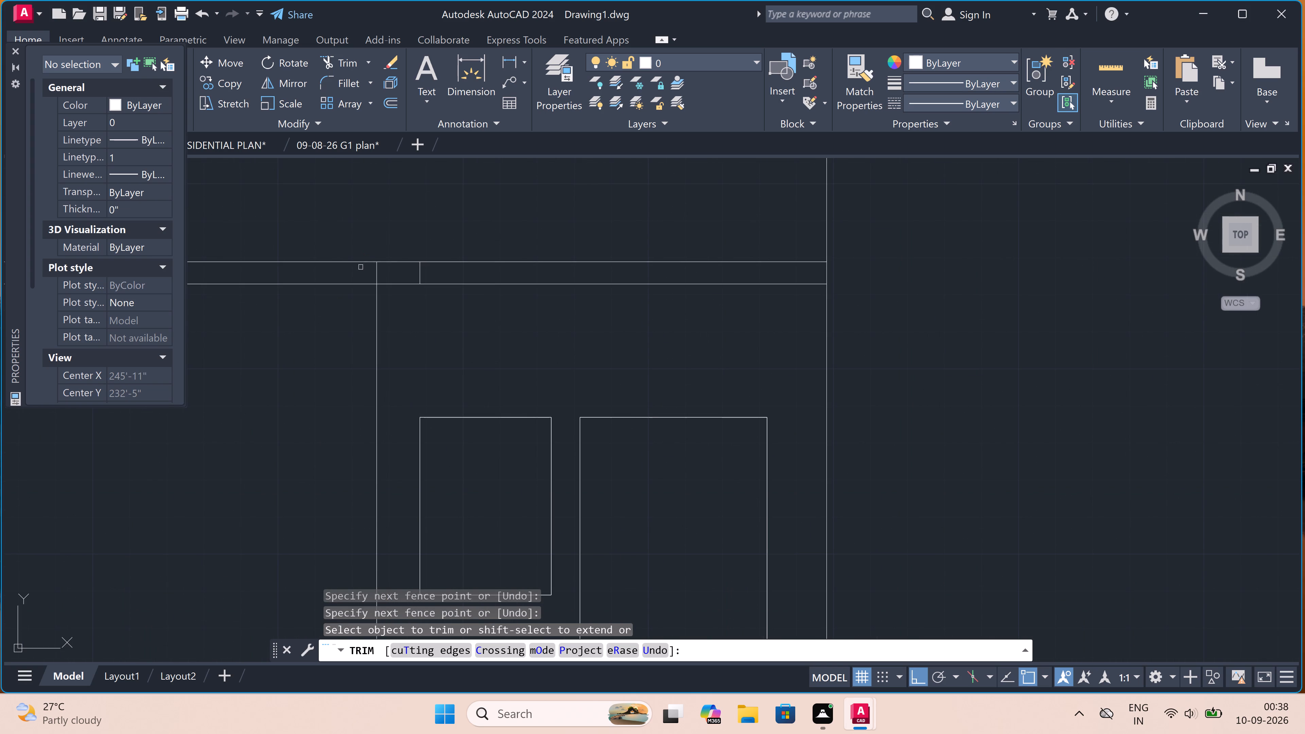
scroll(362, 268, up, 2)
drag(364, 269, 371, 270)
click(527, 266)
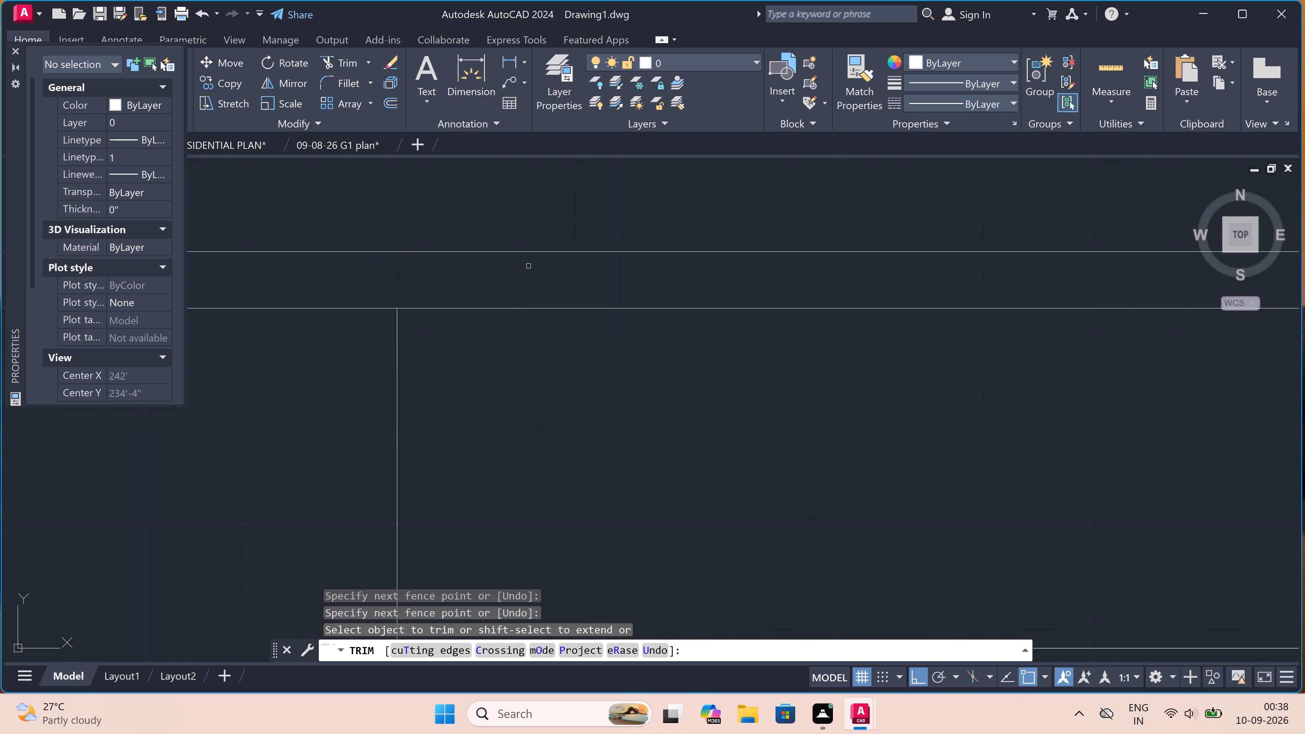
Trim all the vertical projection lines where they run below the elevation's ground line, and end the trimming.
scroll(530, 267, down, 5)
scroll(519, 298, down, 2)
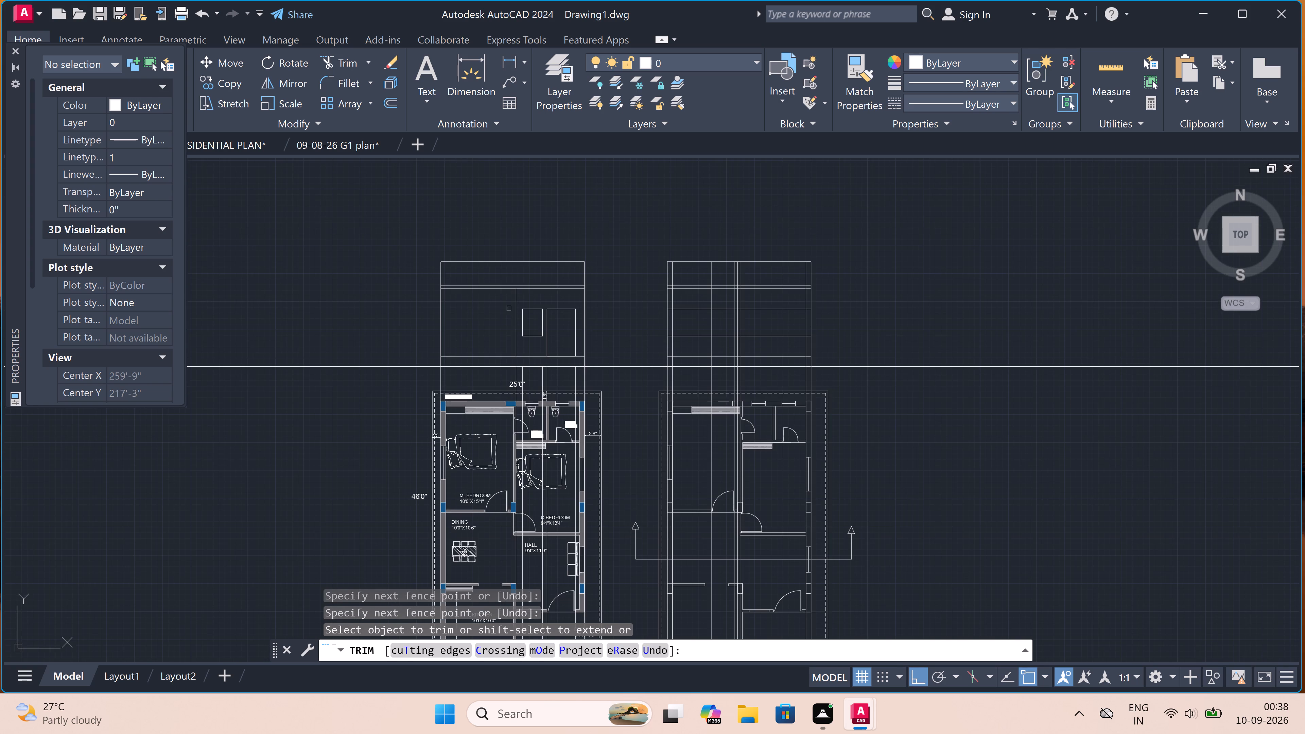
scroll(486, 322, down, 1)
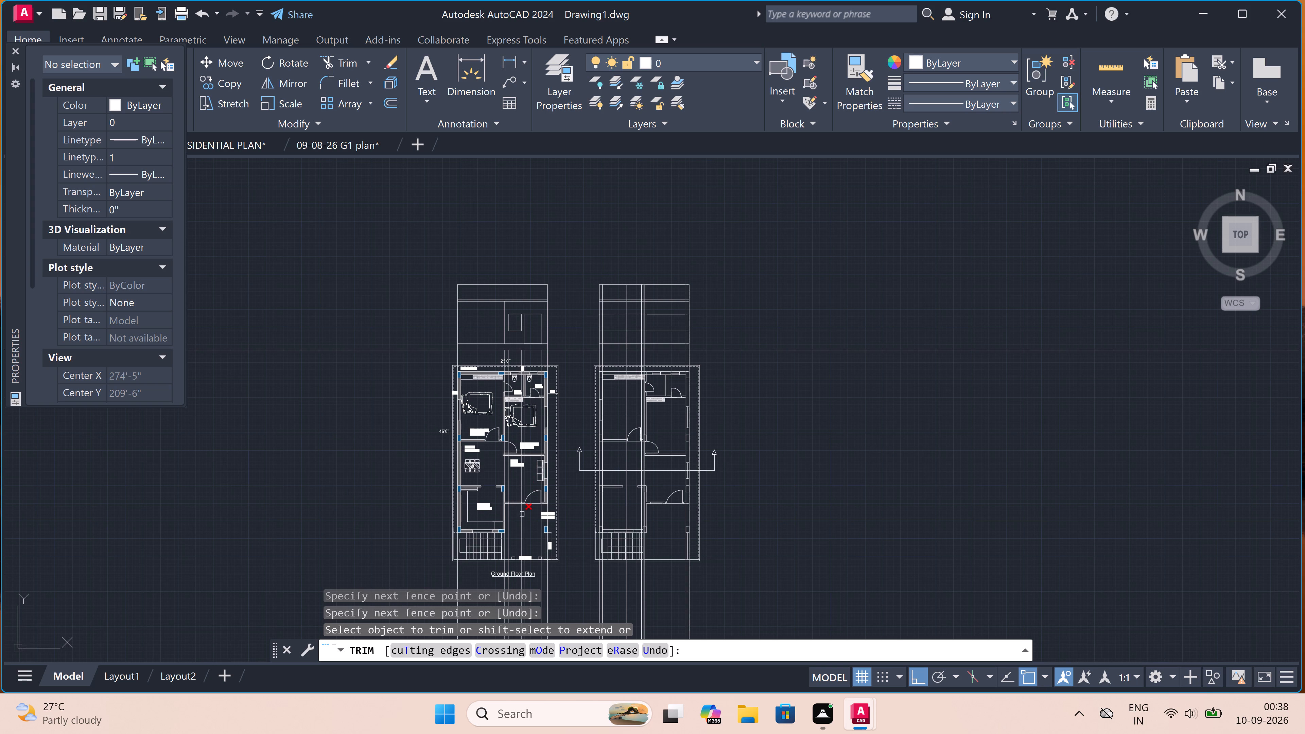
scroll(508, 545, up, 1)
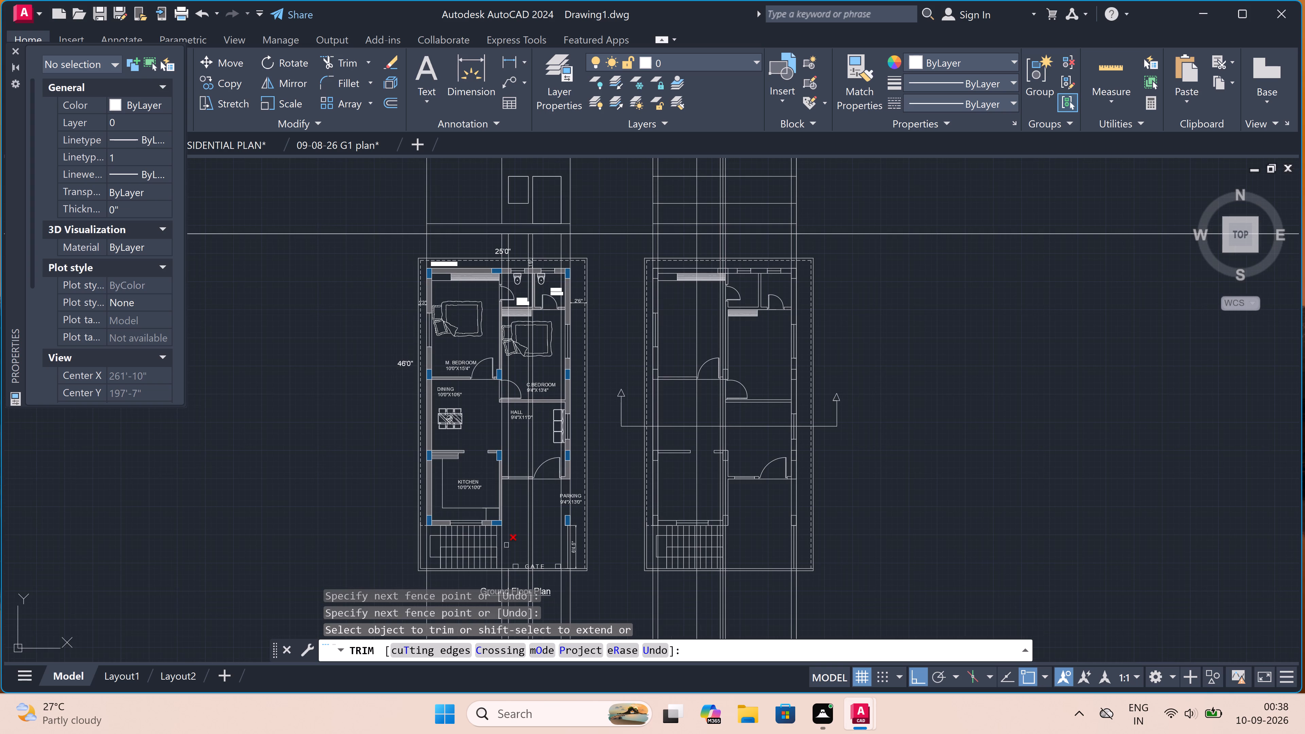
scroll(502, 541, up, 1)
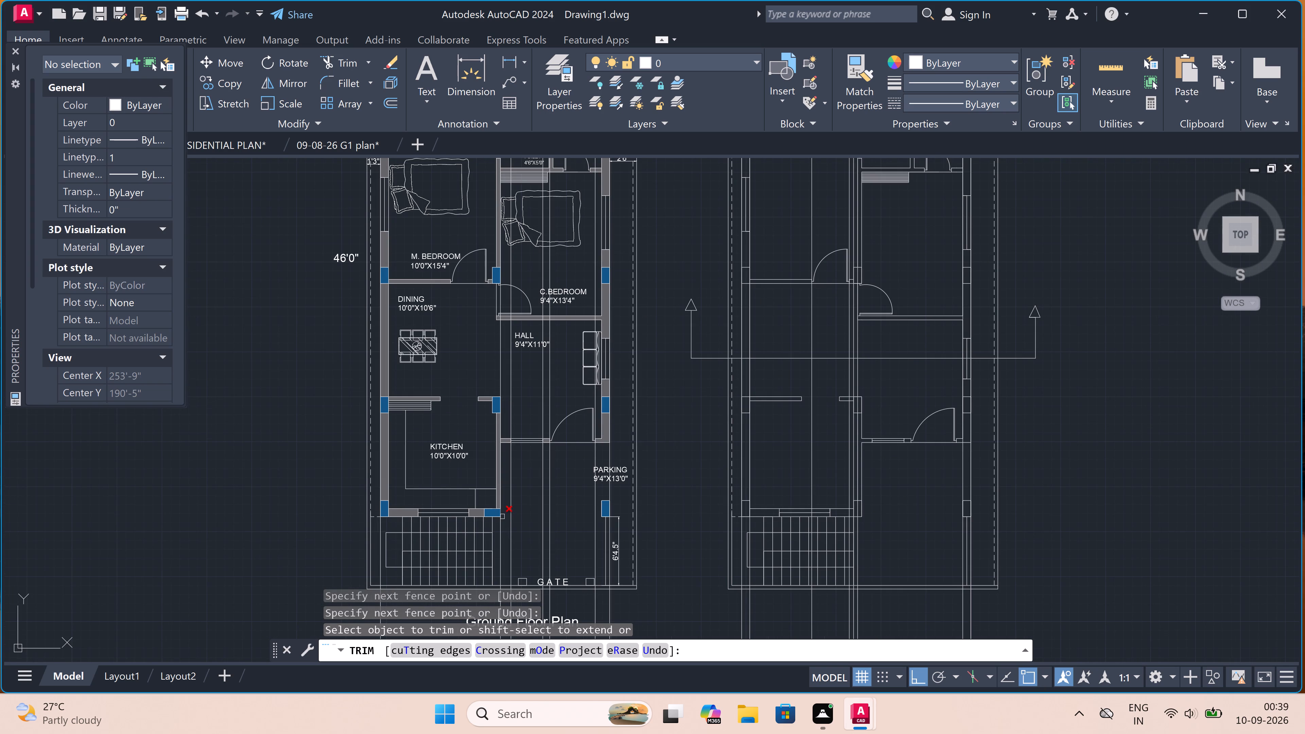
scroll(502, 517, down, 2)
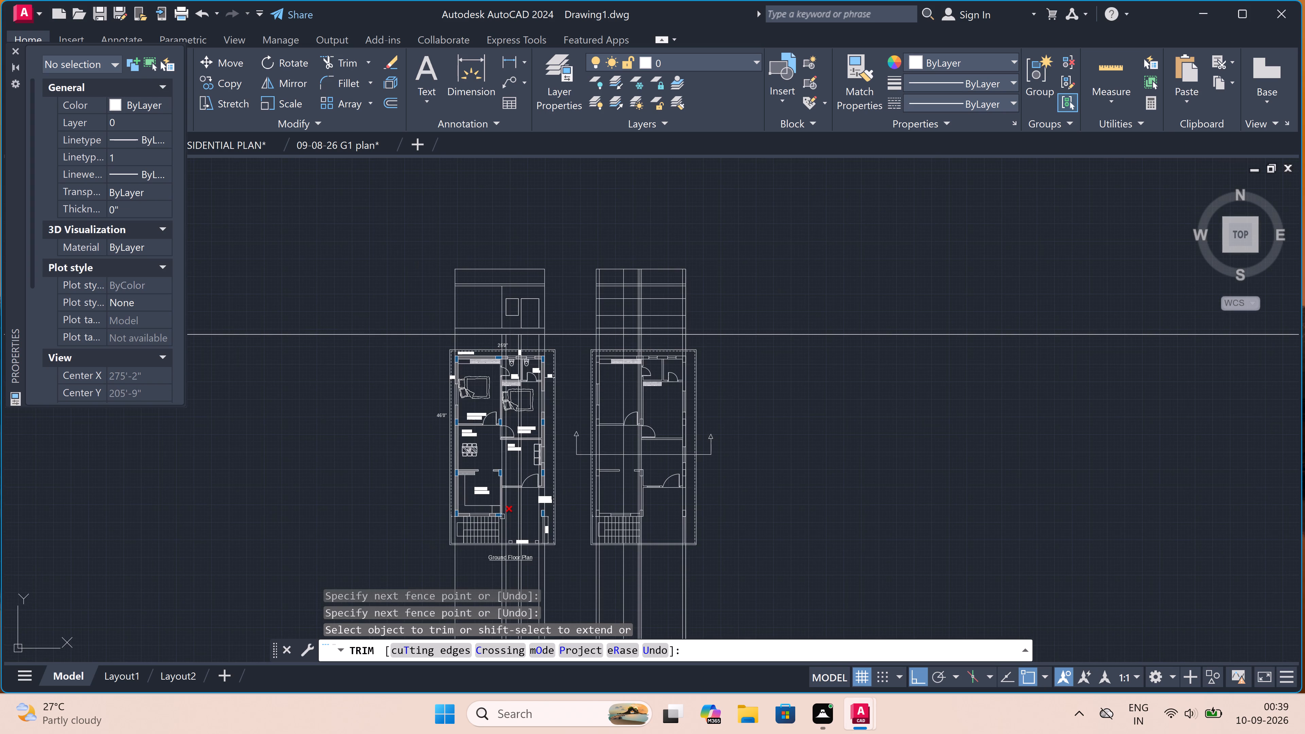
scroll(502, 517, up, 1)
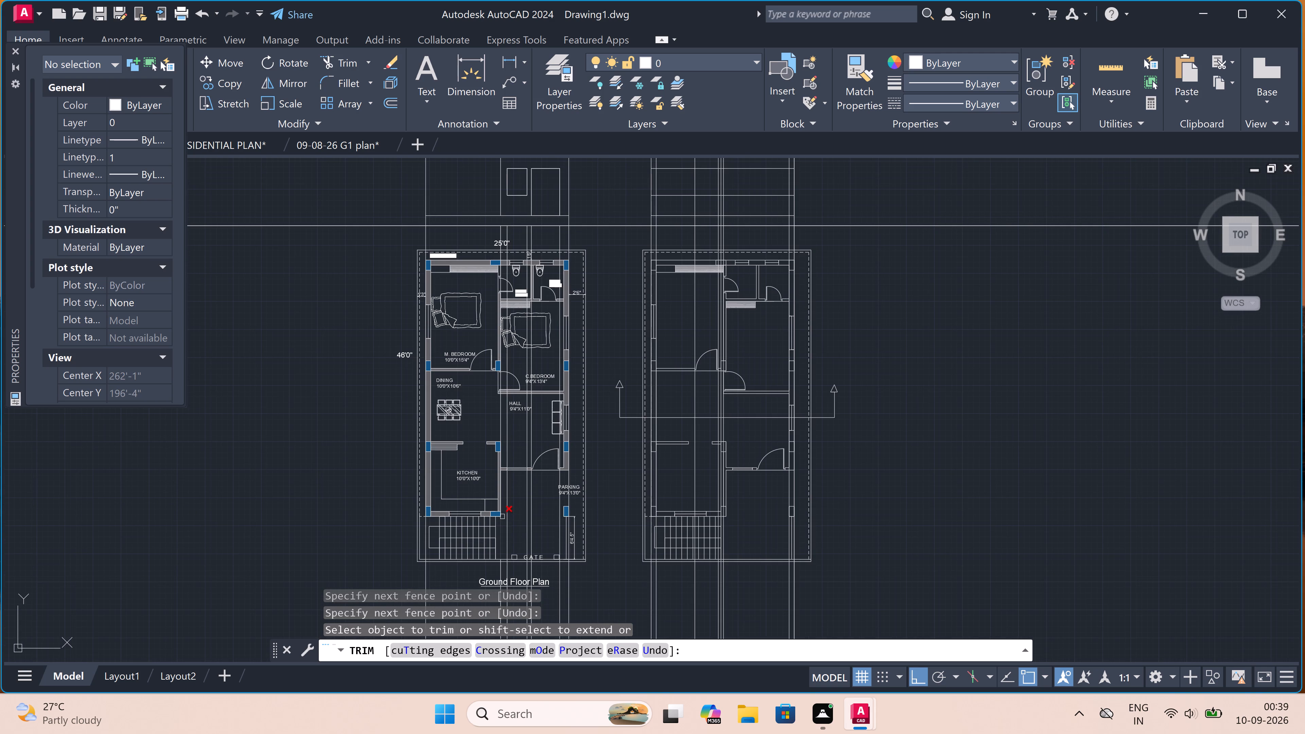
scroll(502, 517, down, 1)
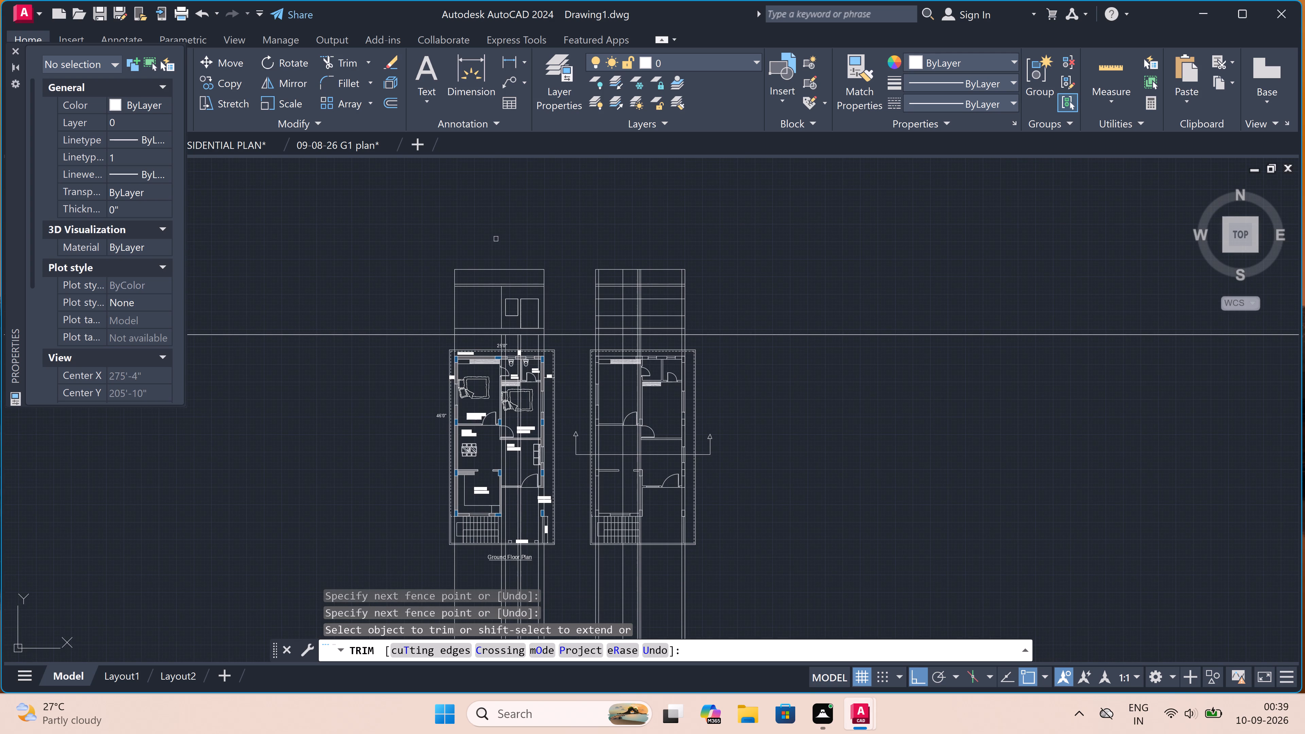
scroll(485, 306, up, 2)
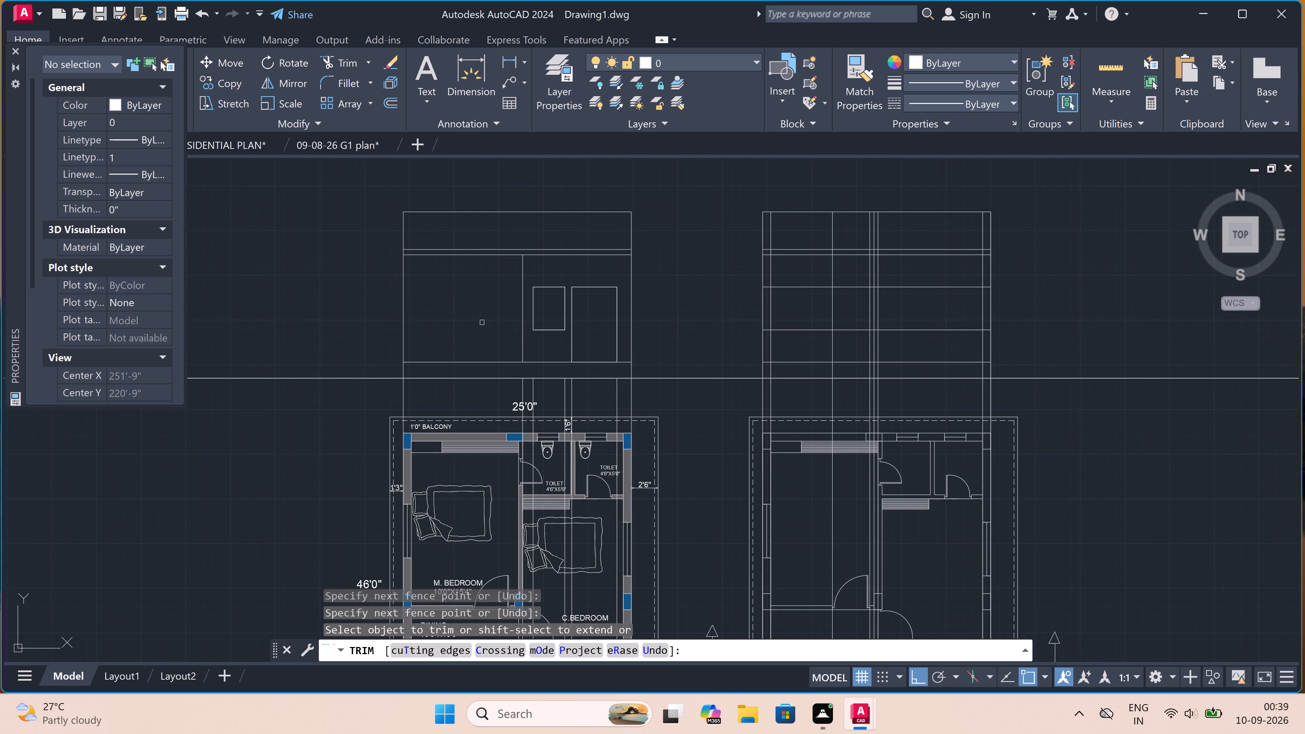
drag(394, 392, 397, 390)
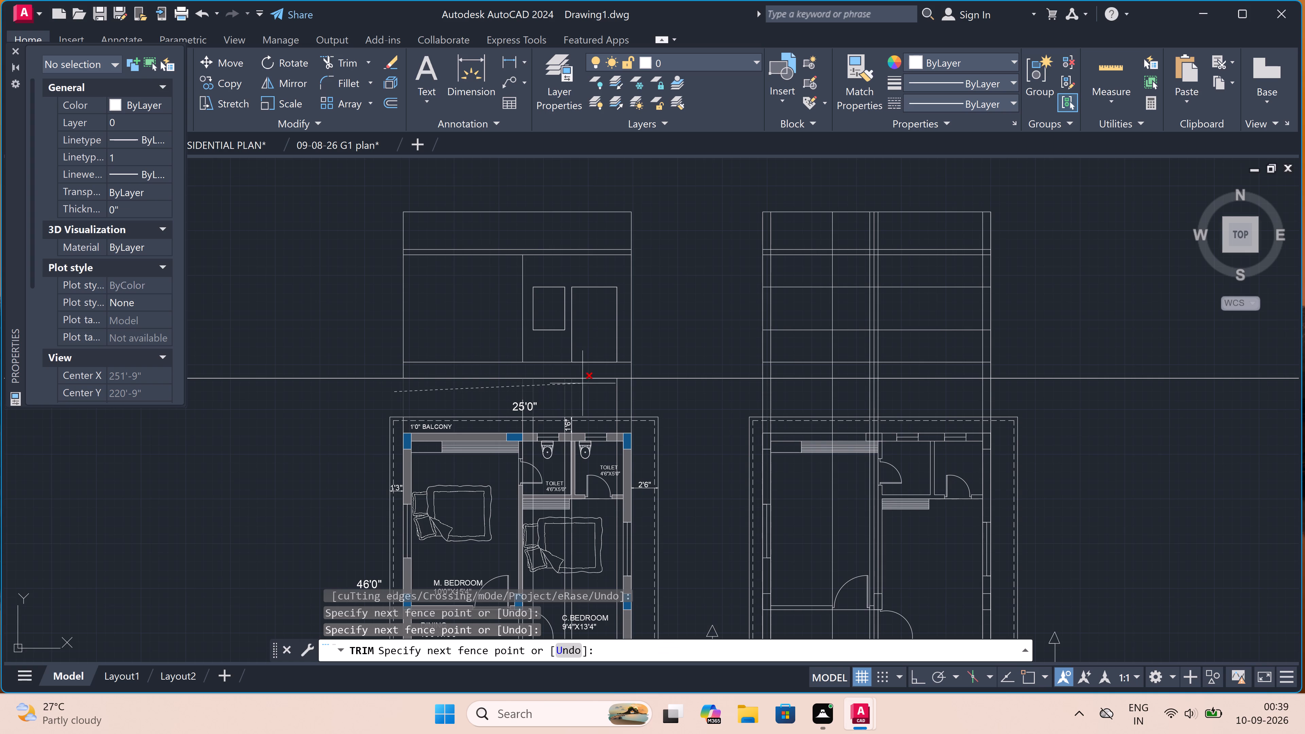
double_click(644, 390)
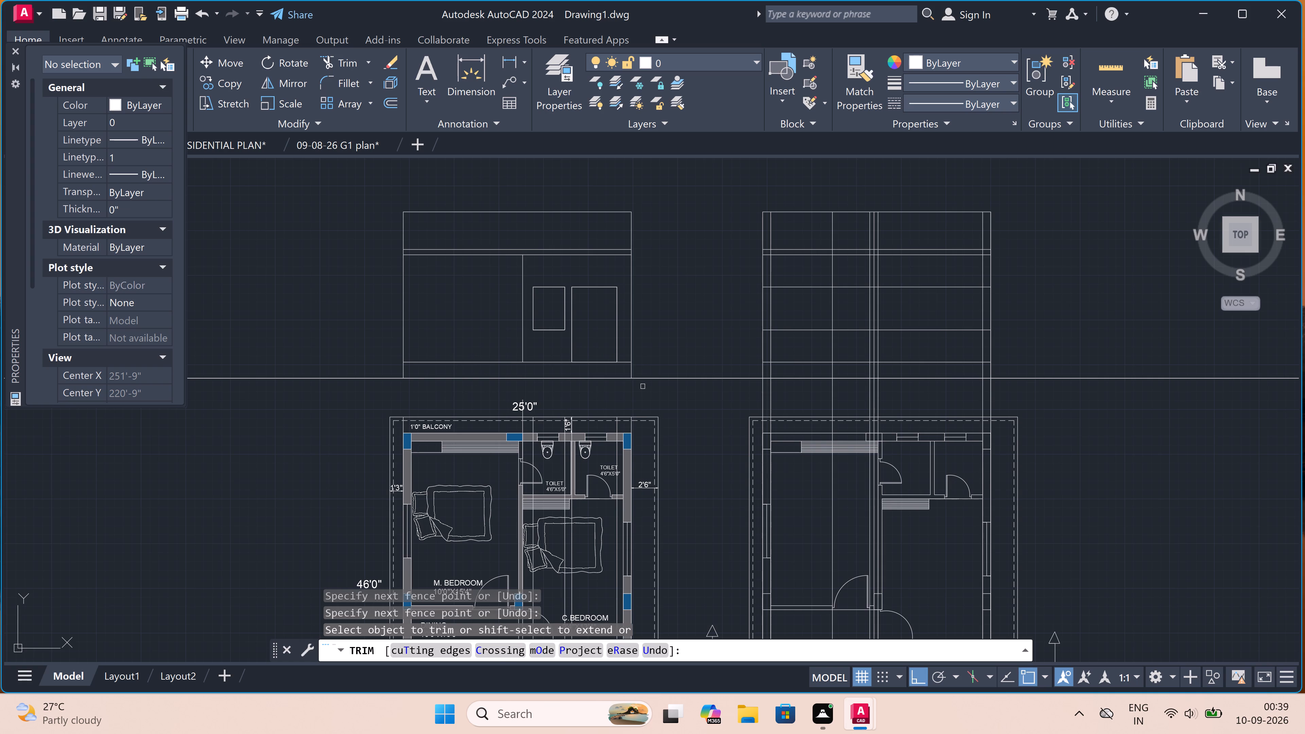
scroll(665, 241, down, 2)
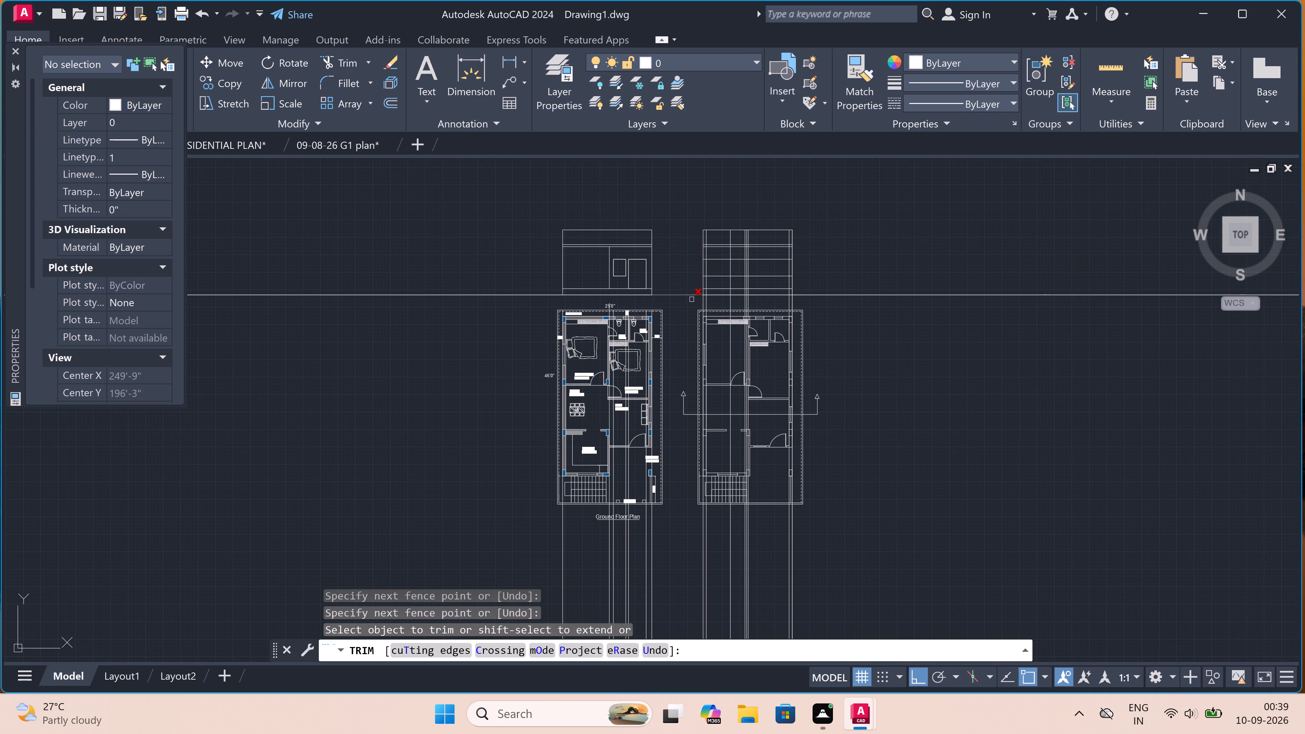
key(Escape)
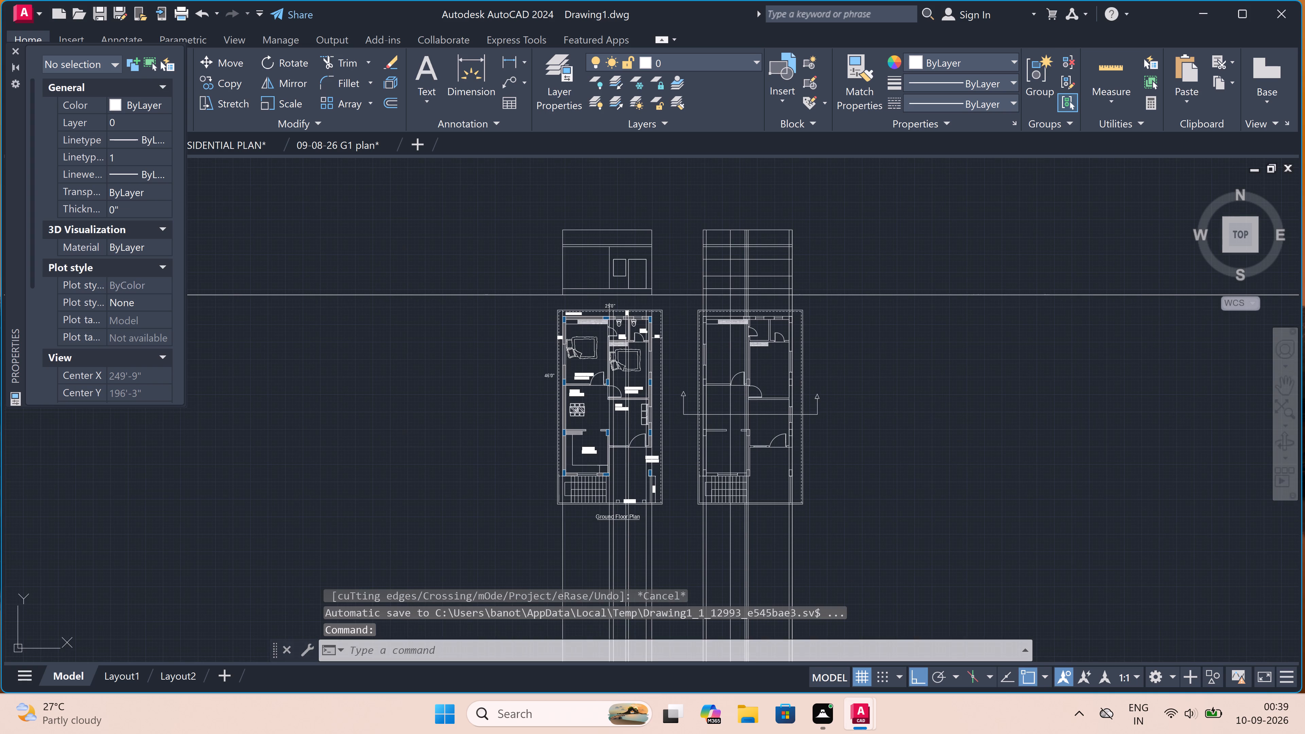
Erase the seven leftover vertical rays that run down through and below the furnished ground floor plan.
scroll(676, 312, down, 3)
scroll(671, 380, up, 3)
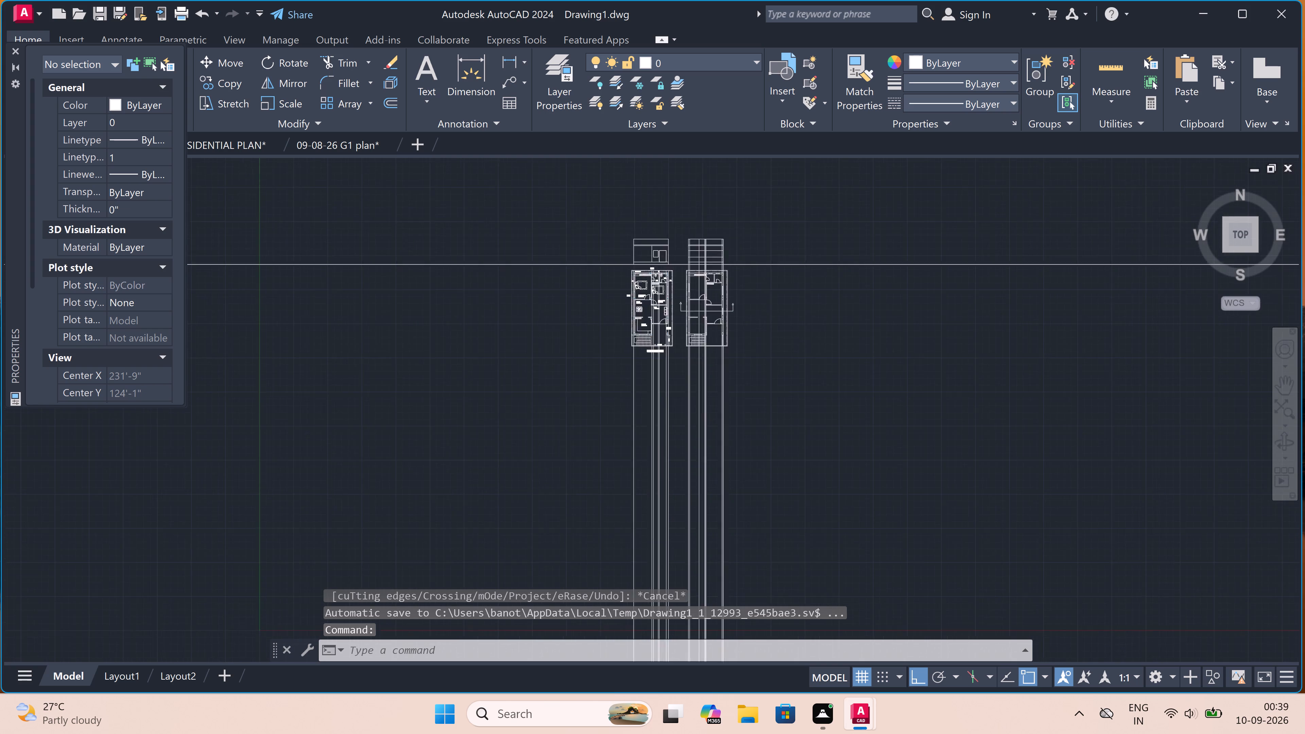
drag(674, 372, 665, 378)
click(542, 438)
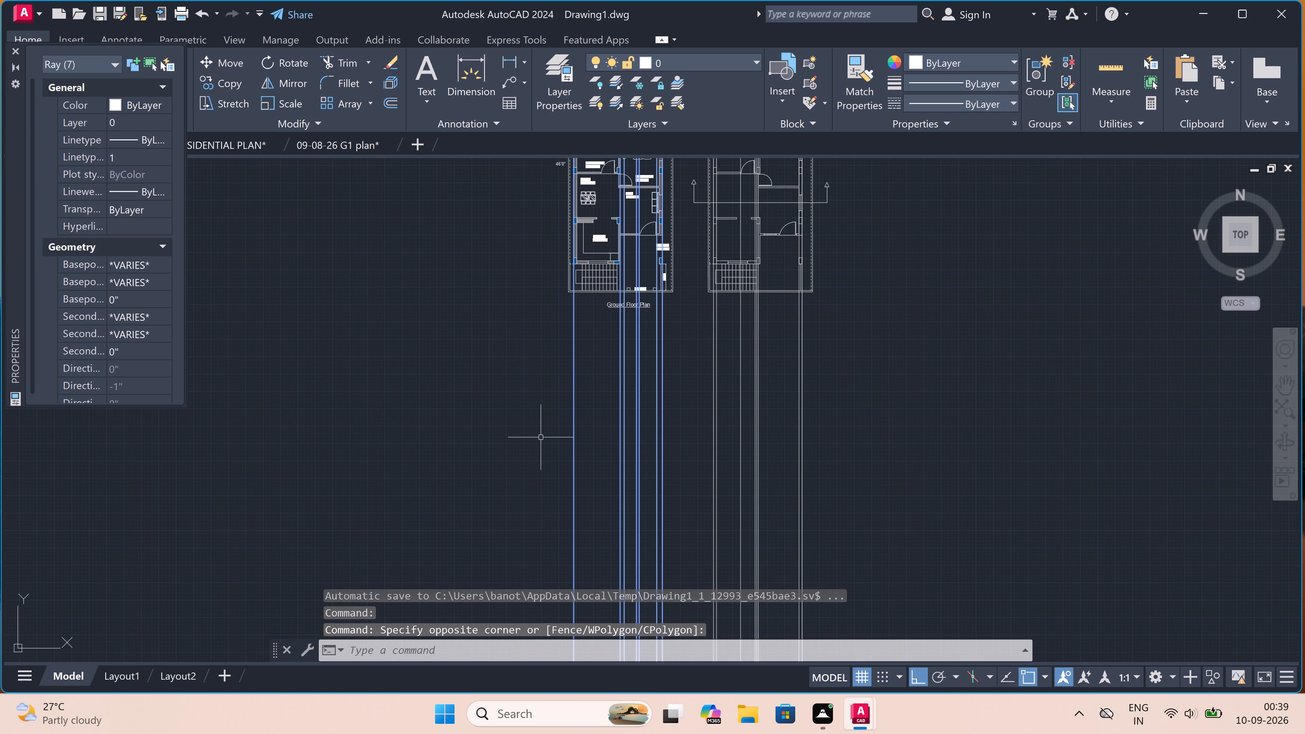
key(Delete)
Draw a door rectangle in the section, from the head level line to the floor level line between the door's projection lines.
scroll(541, 434, down, 3)
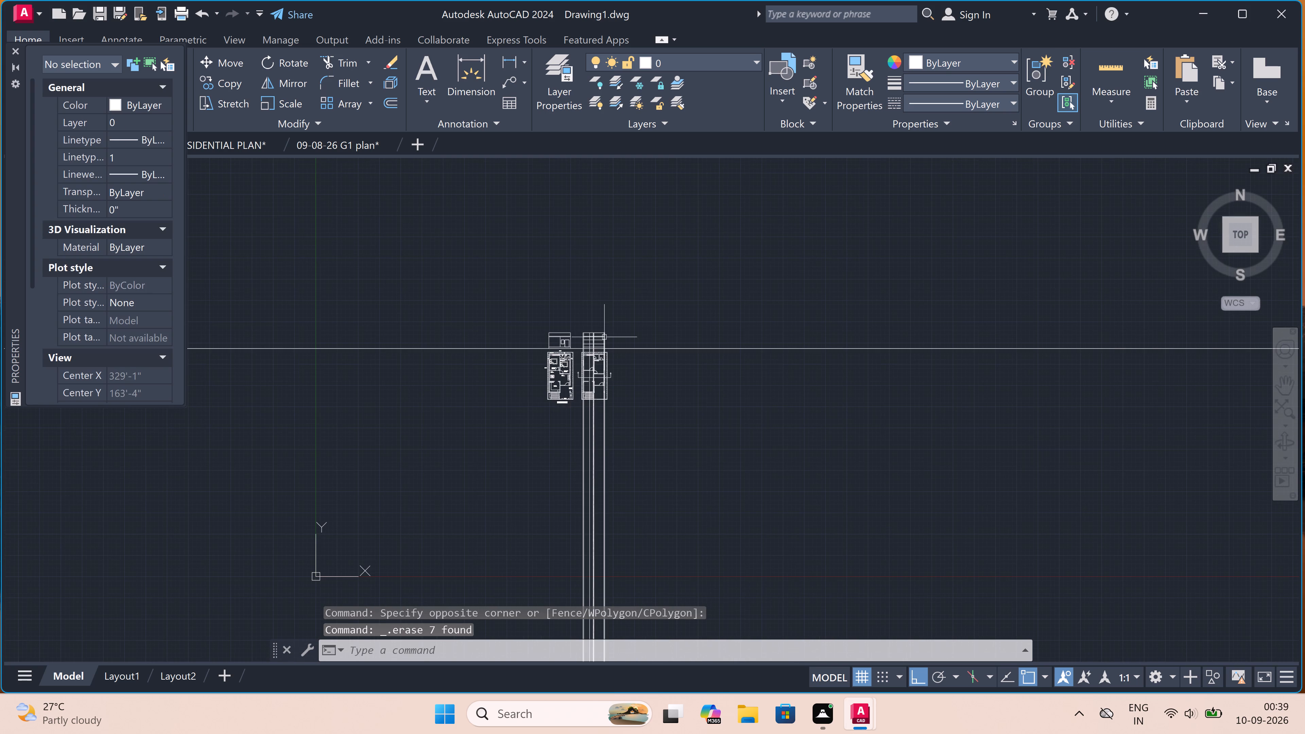
scroll(604, 337, up, 3)
scroll(541, 421, up, 1)
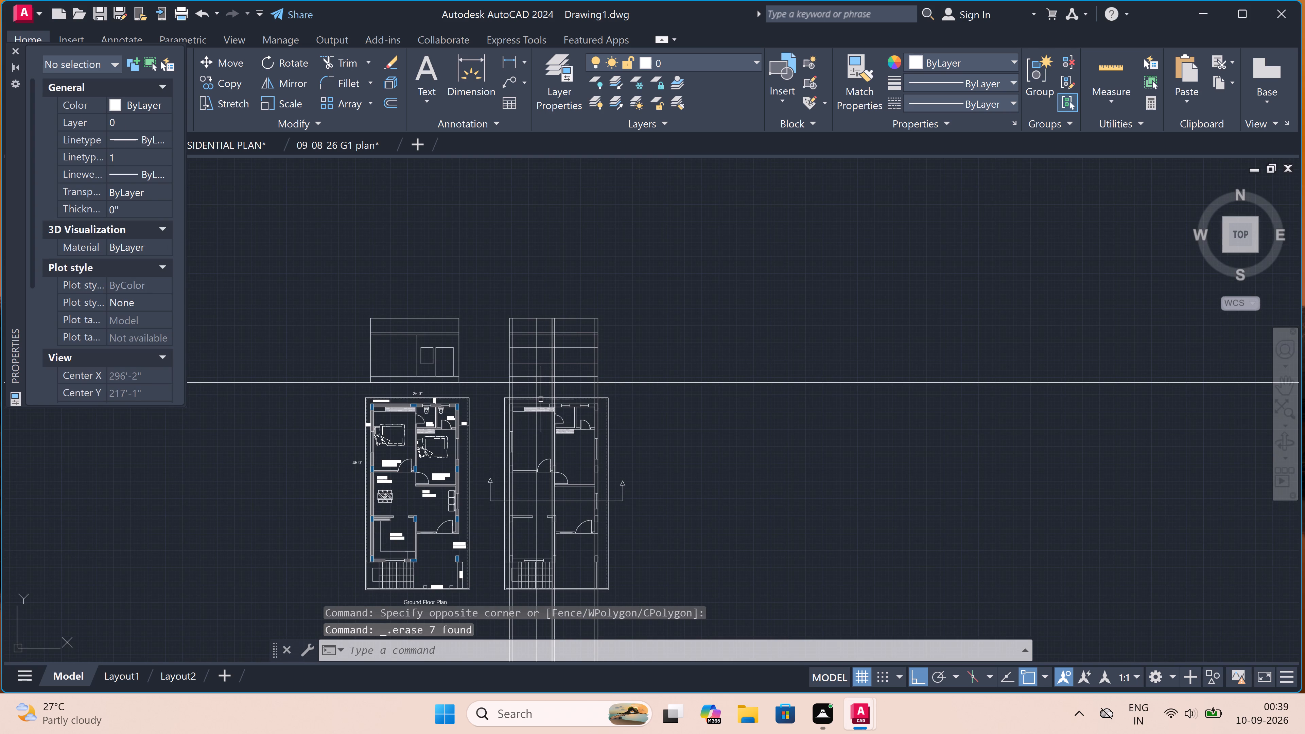
scroll(541, 420, up, 1)
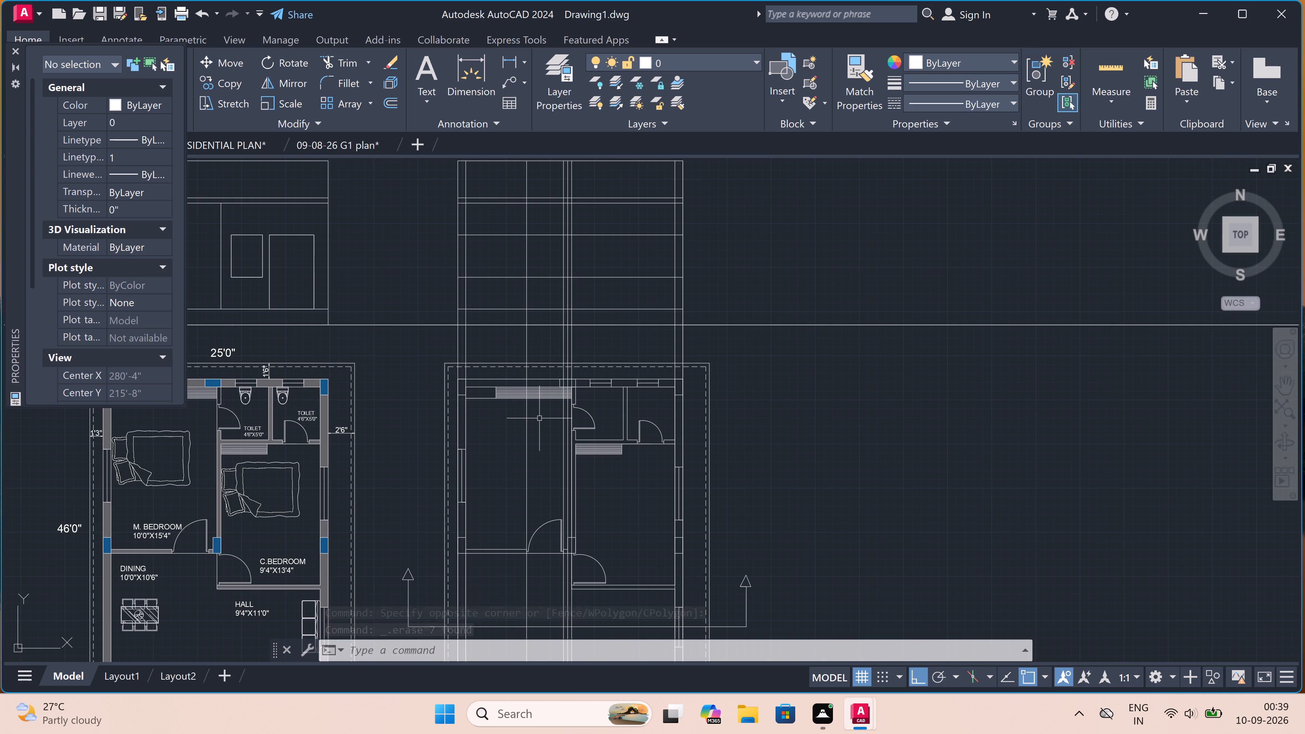
scroll(539, 418, down, 1)
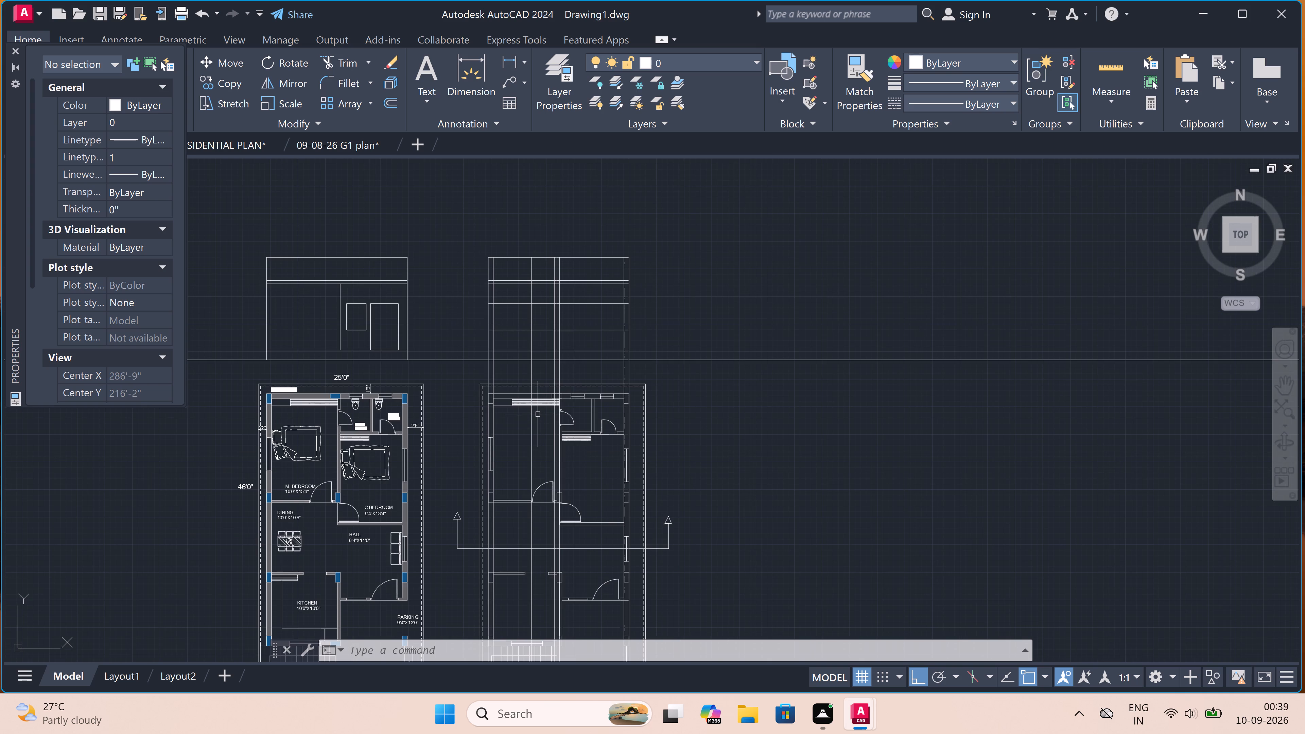
scroll(542, 322, up, 1)
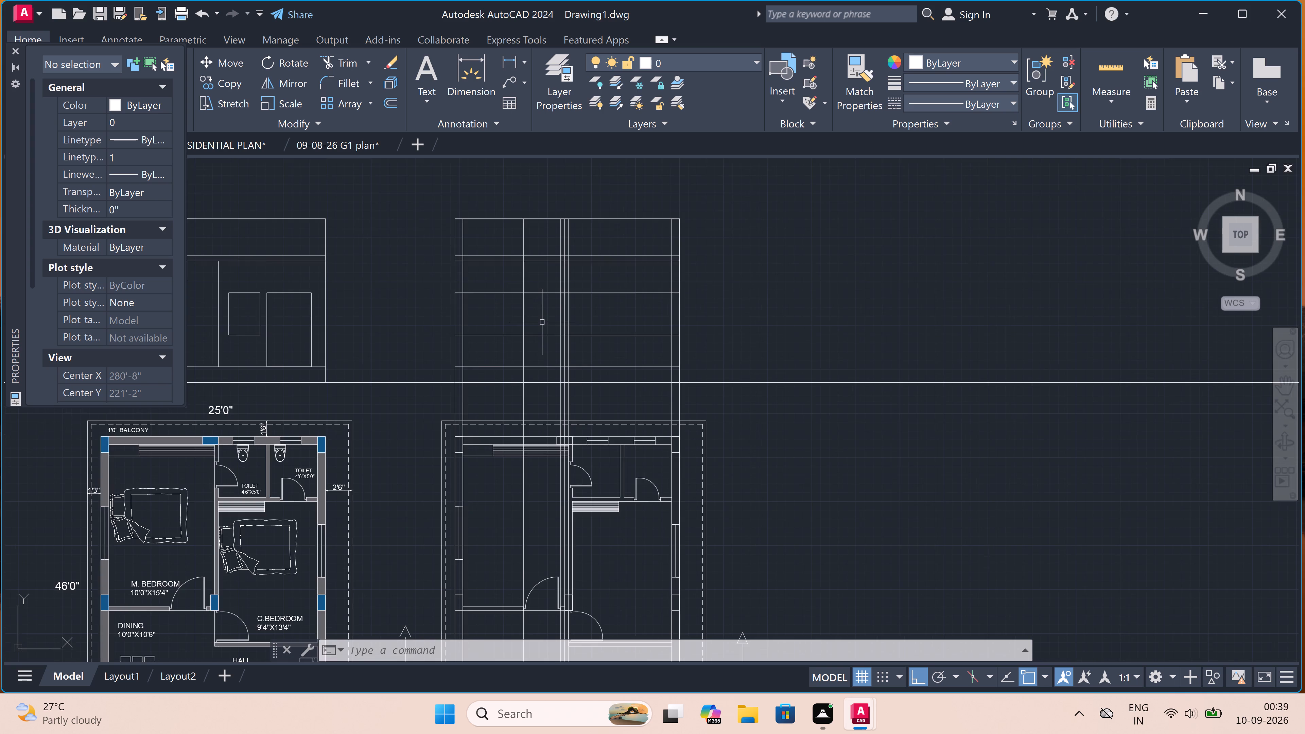
scroll(542, 322, down, 1)
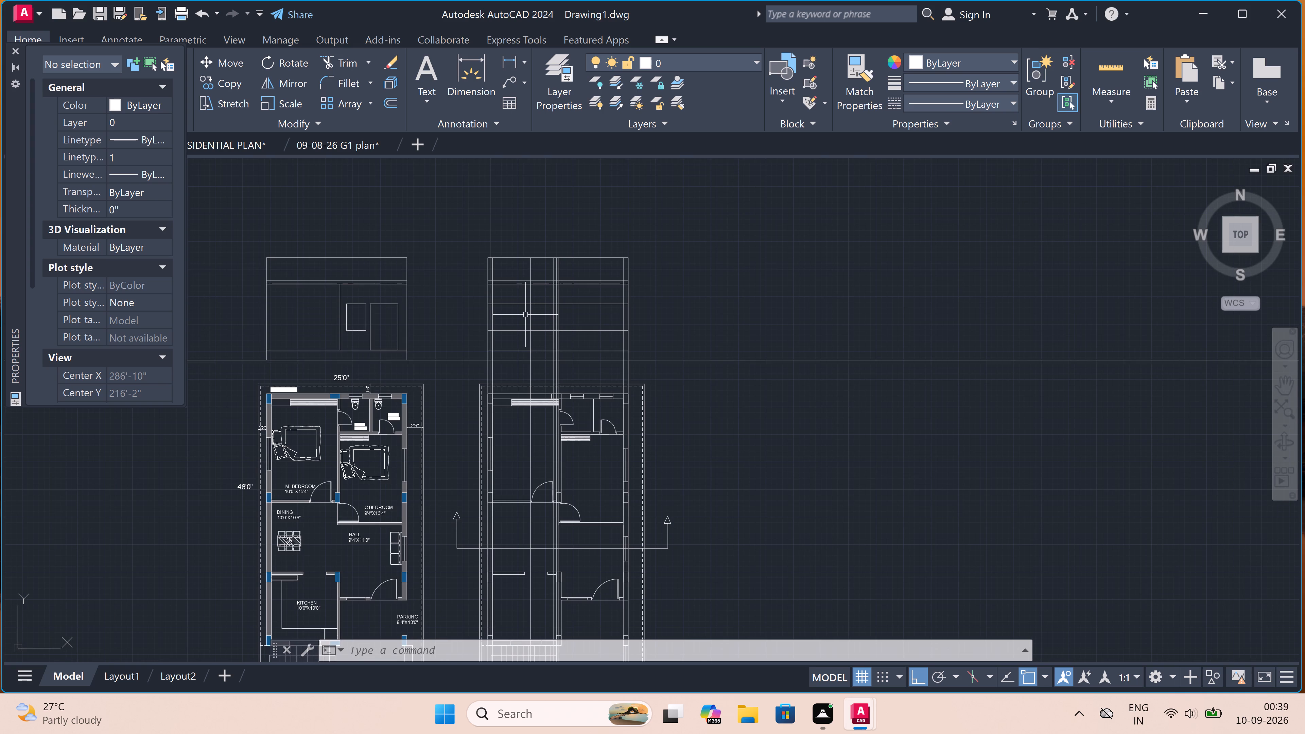
scroll(532, 303, up, 1)
text(rec)
key(space)
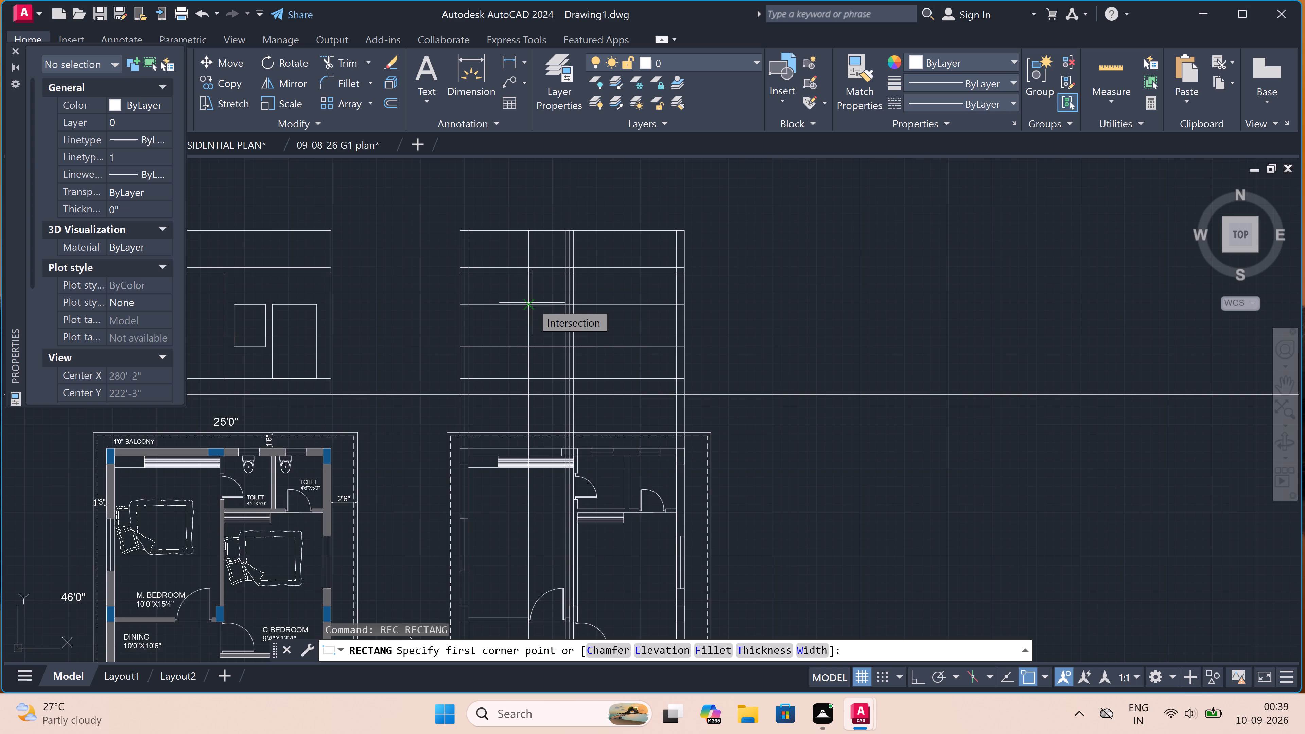
scroll(532, 303, down, 1)
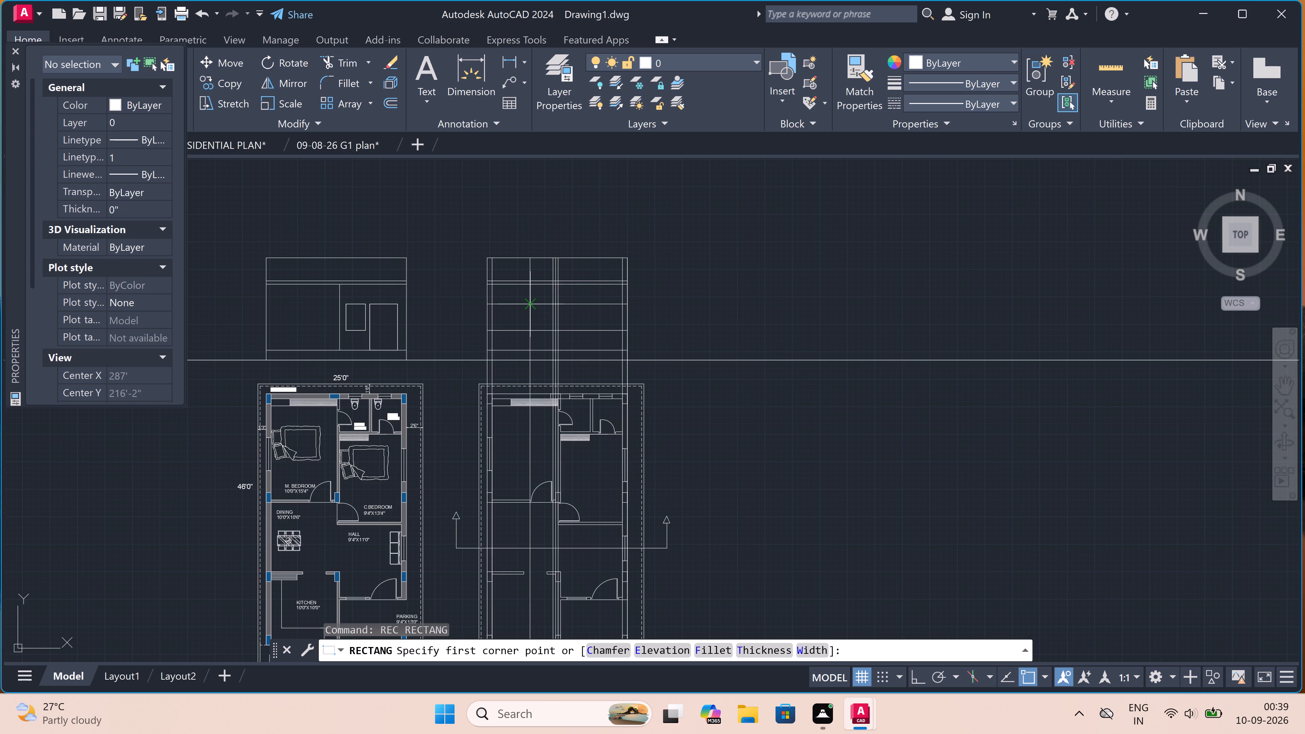
click(528, 304)
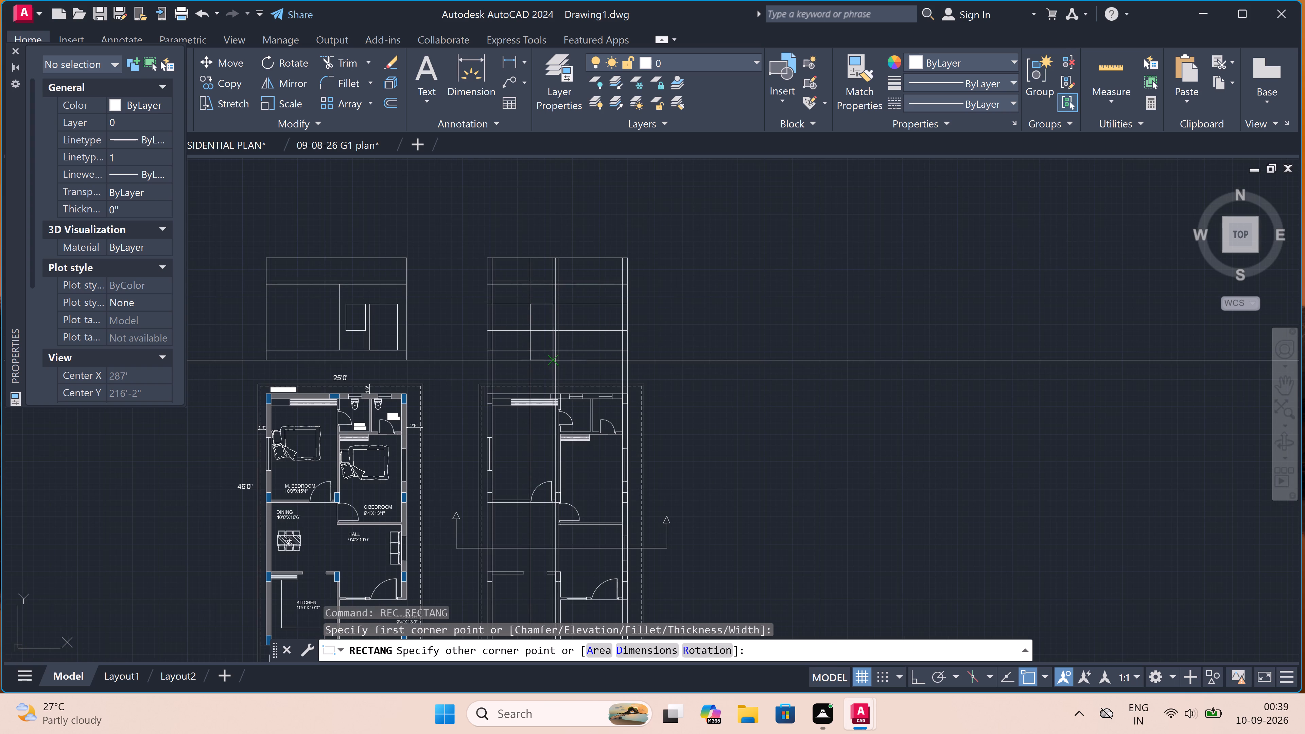
scroll(549, 346, up, 2)
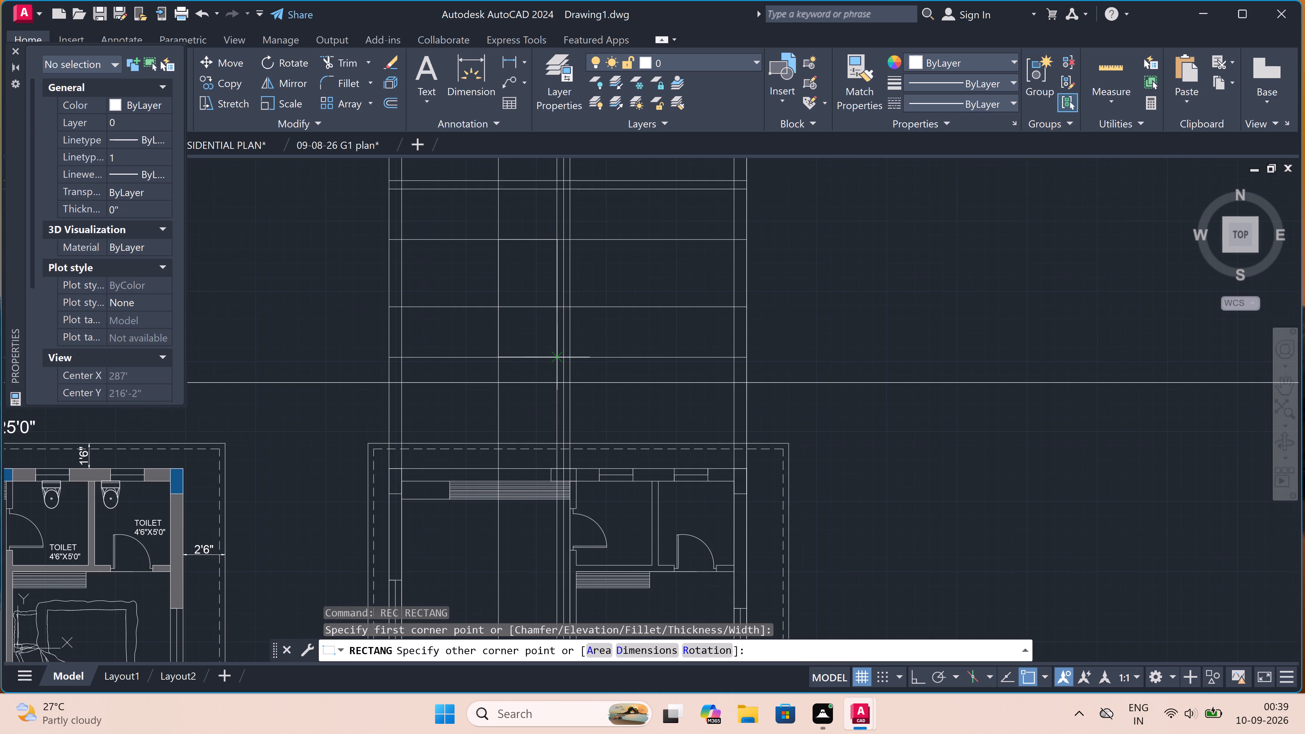
click(556, 354)
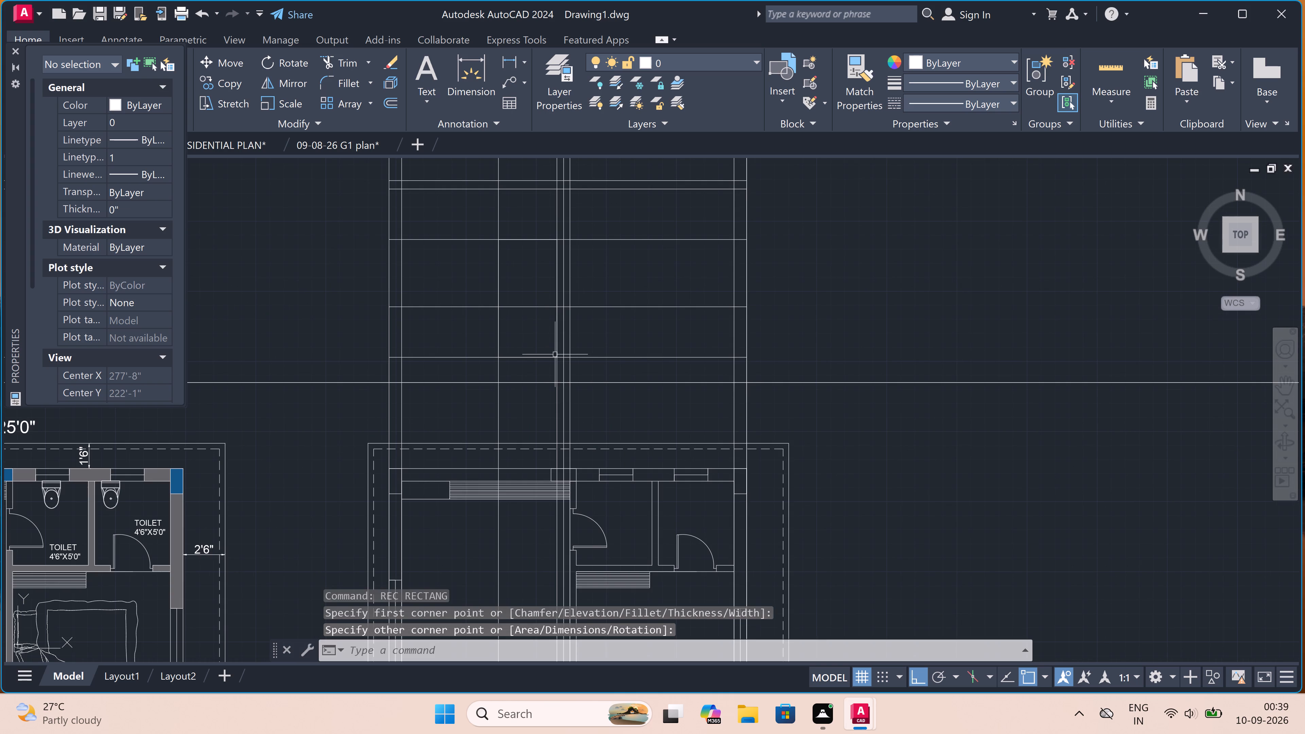
Trim the section's sill level line across the door and the room left of it, and the head level line across that room.
key(t)
key(r)
key(space)
click(530, 327)
drag(530, 321, 530, 308)
click(530, 291)
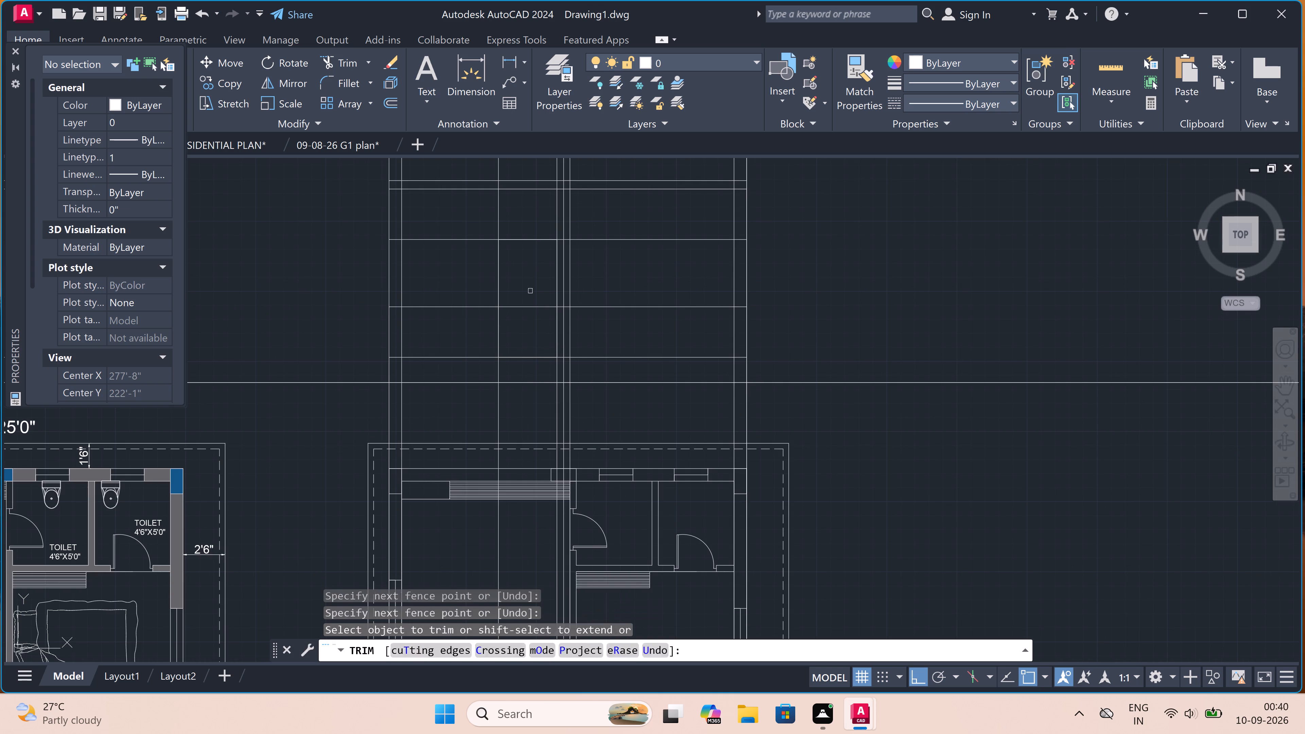
drag(530, 291, 537, 316)
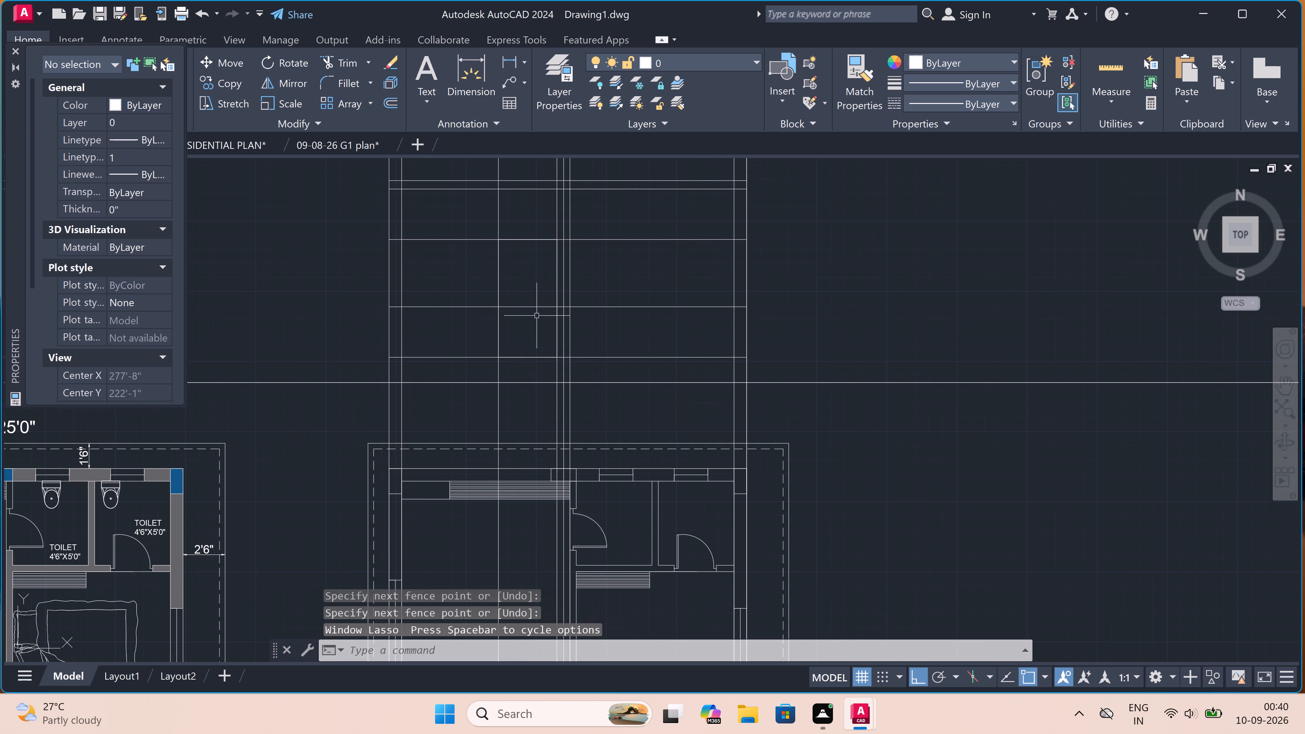
click(537, 316)
text(tr)
key(space)
double_click(535, 311)
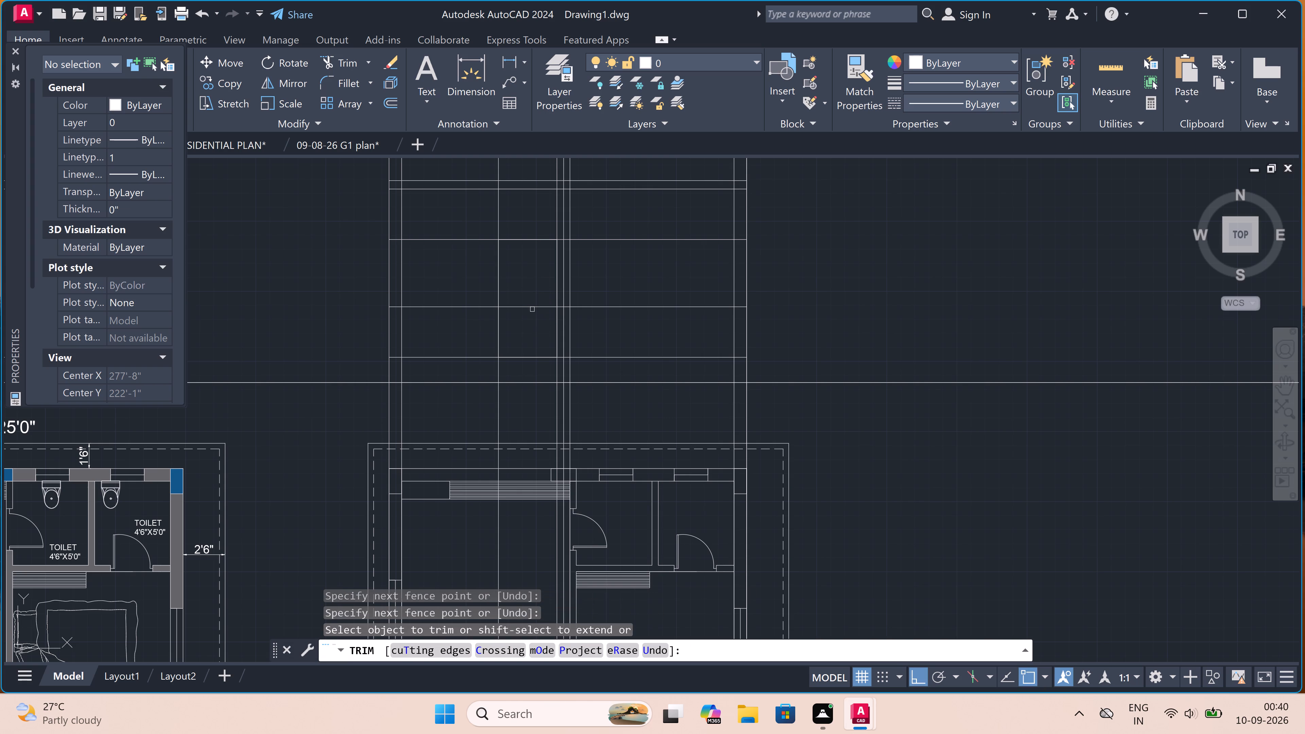
double_click(532, 307)
scroll(532, 307, down, 2)
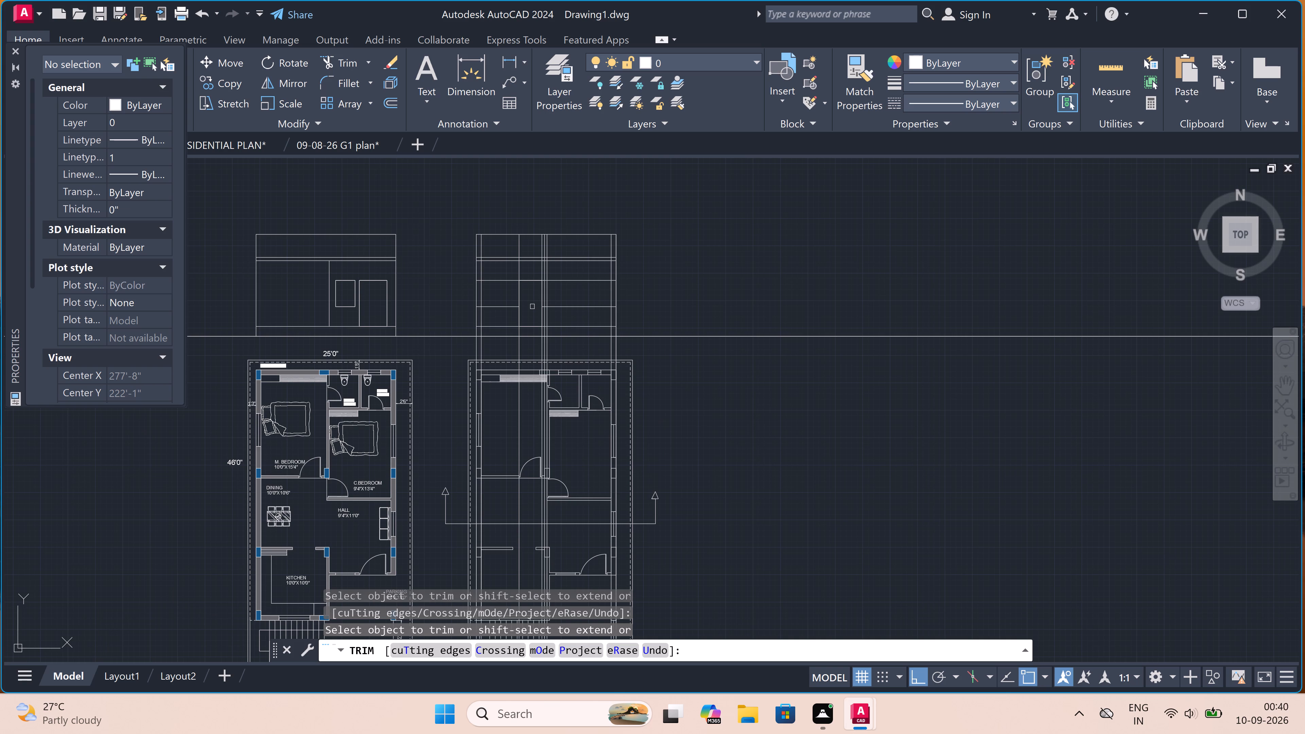
double_click(487, 312)
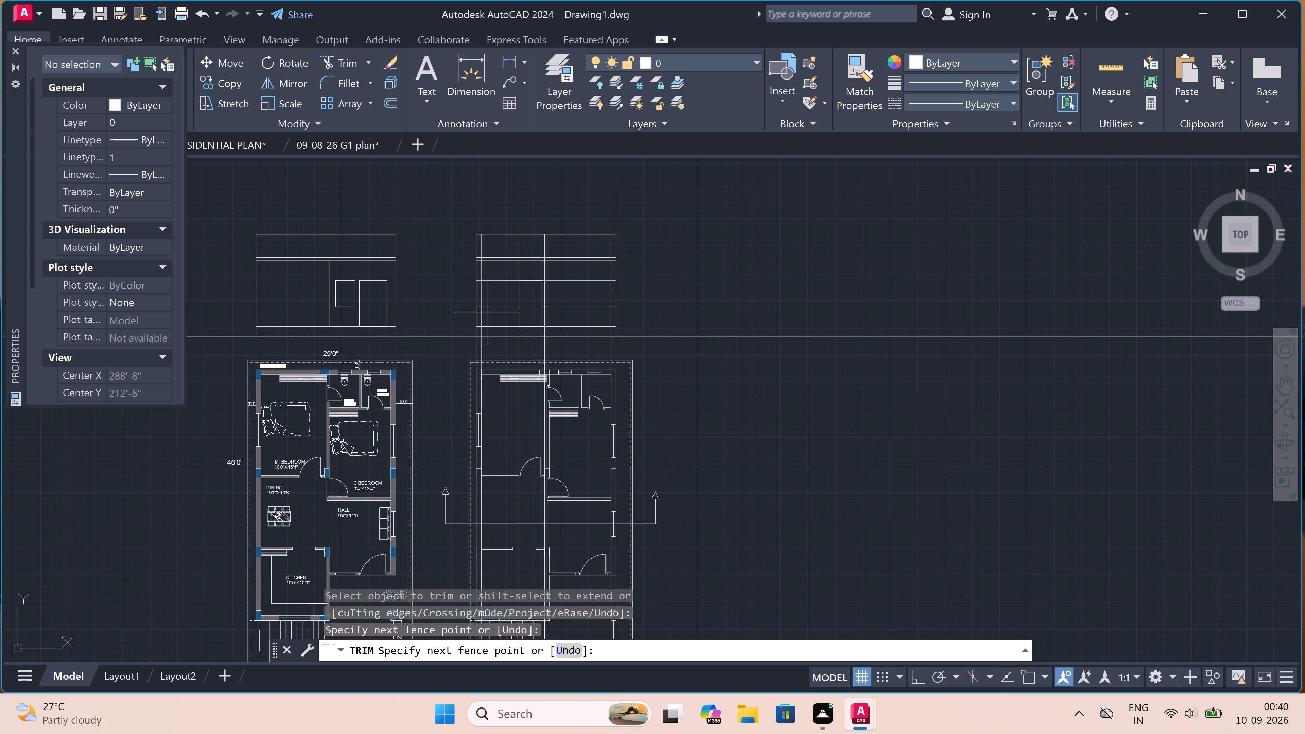
click(490, 278)
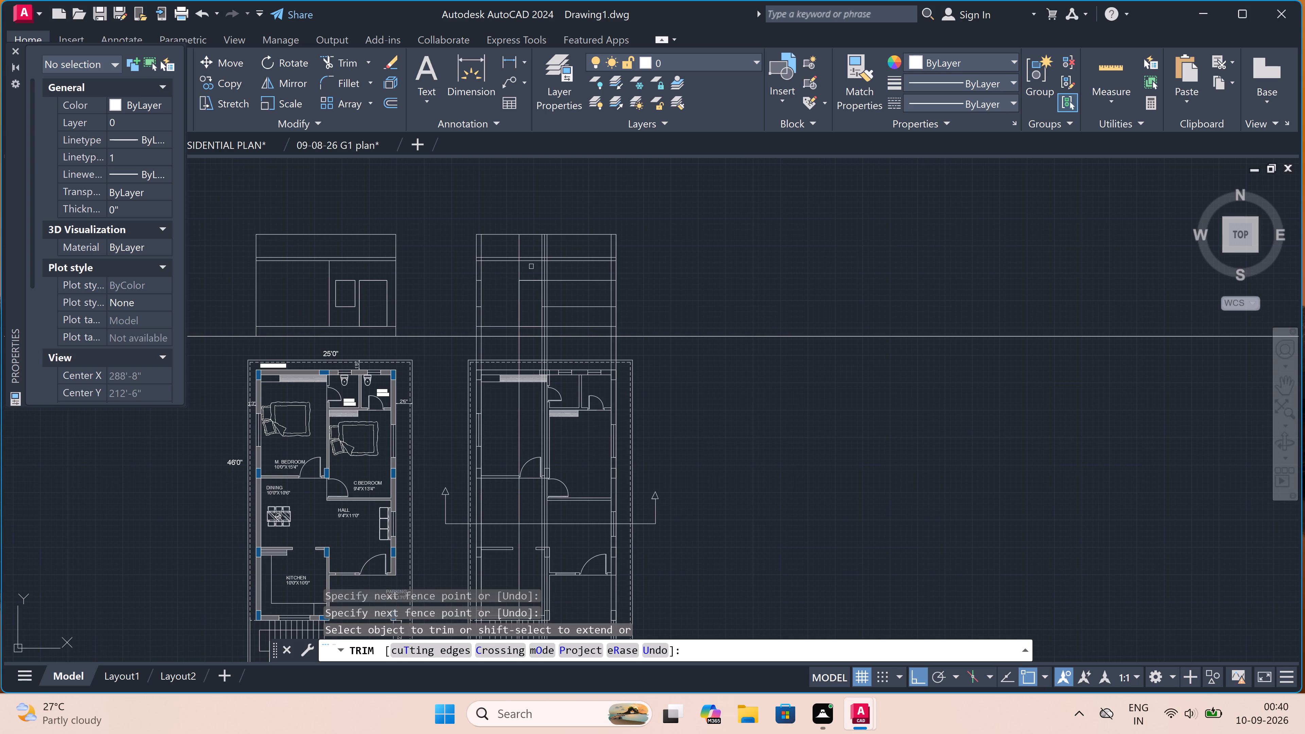
Trim the door's left projection line above the head level in the section, up to the roof slab.
click(531, 266)
double_click(514, 270)
Trim the inner vertical projection lines where they cross the band between the section's floor level line and the ground line.
scroll(486, 343, up, 2)
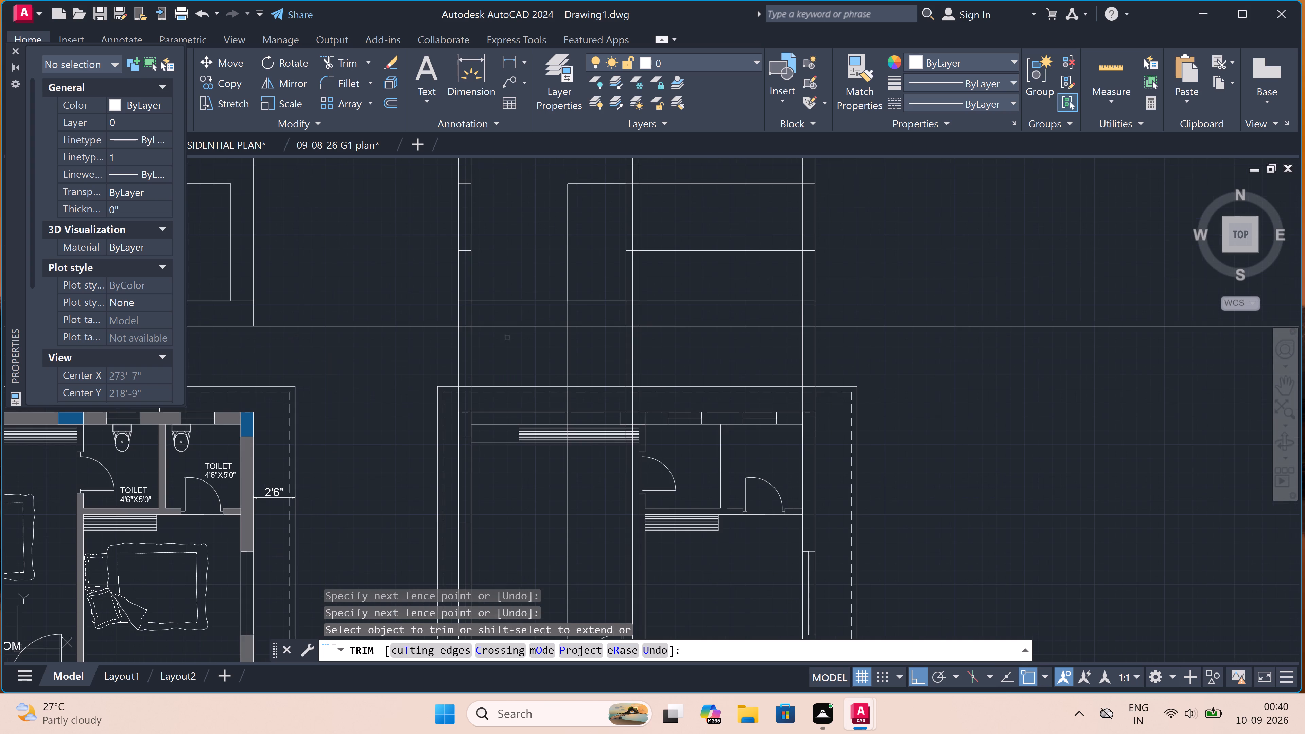
click(804, 312)
click(799, 312)
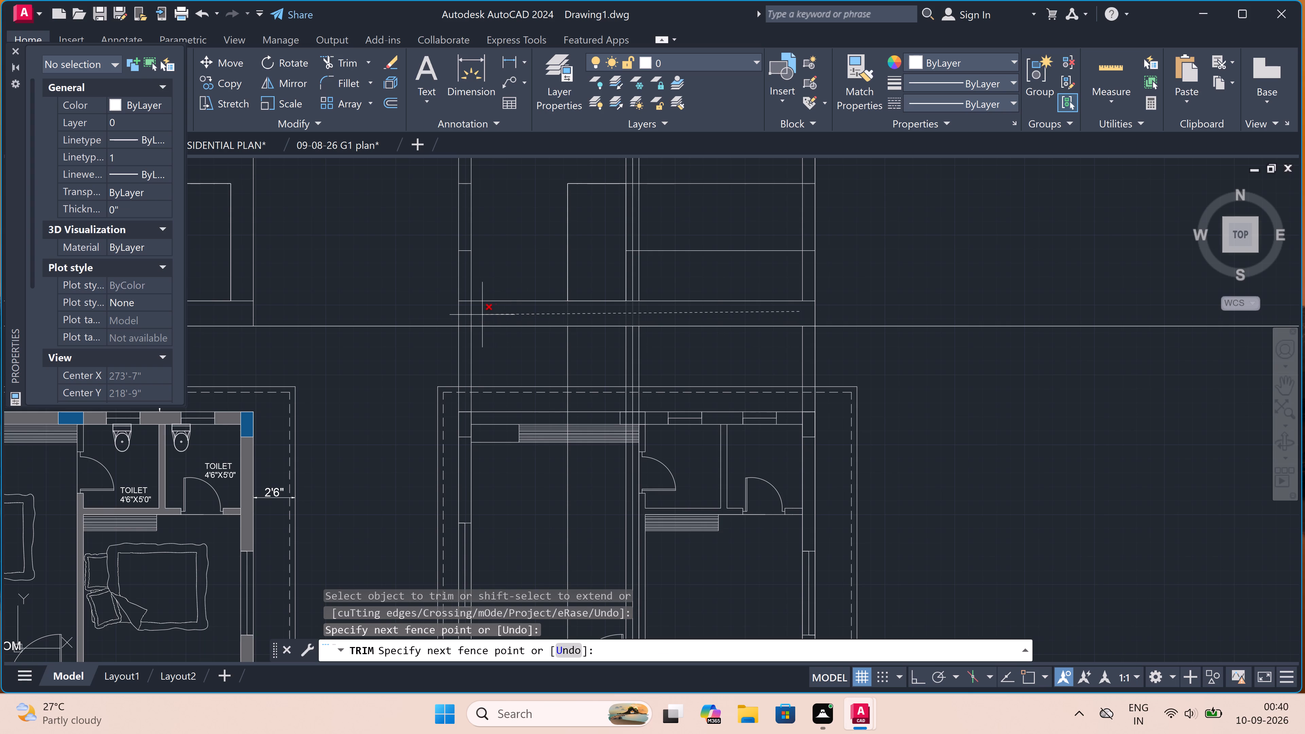
double_click(464, 314)
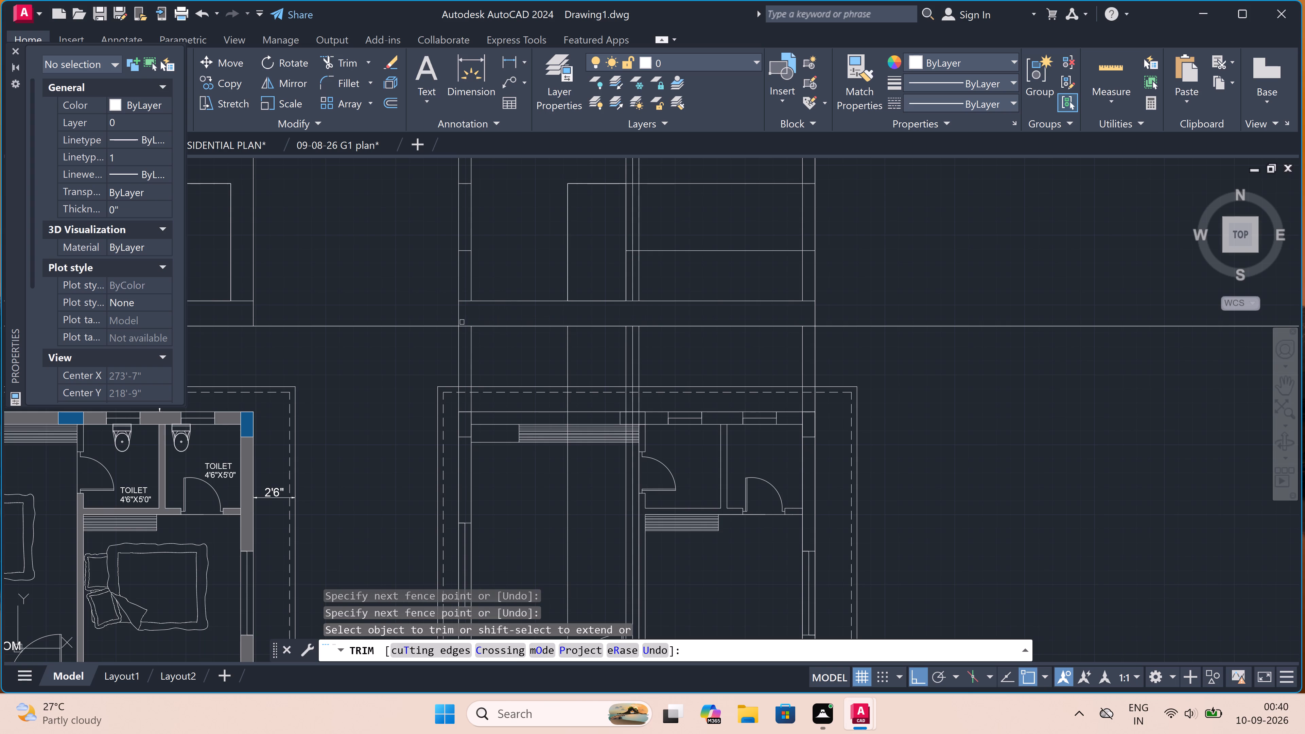
Trim the head level and sill level lines across the room right of the section's inner wall, and end the trimming.
scroll(430, 344, down, 2)
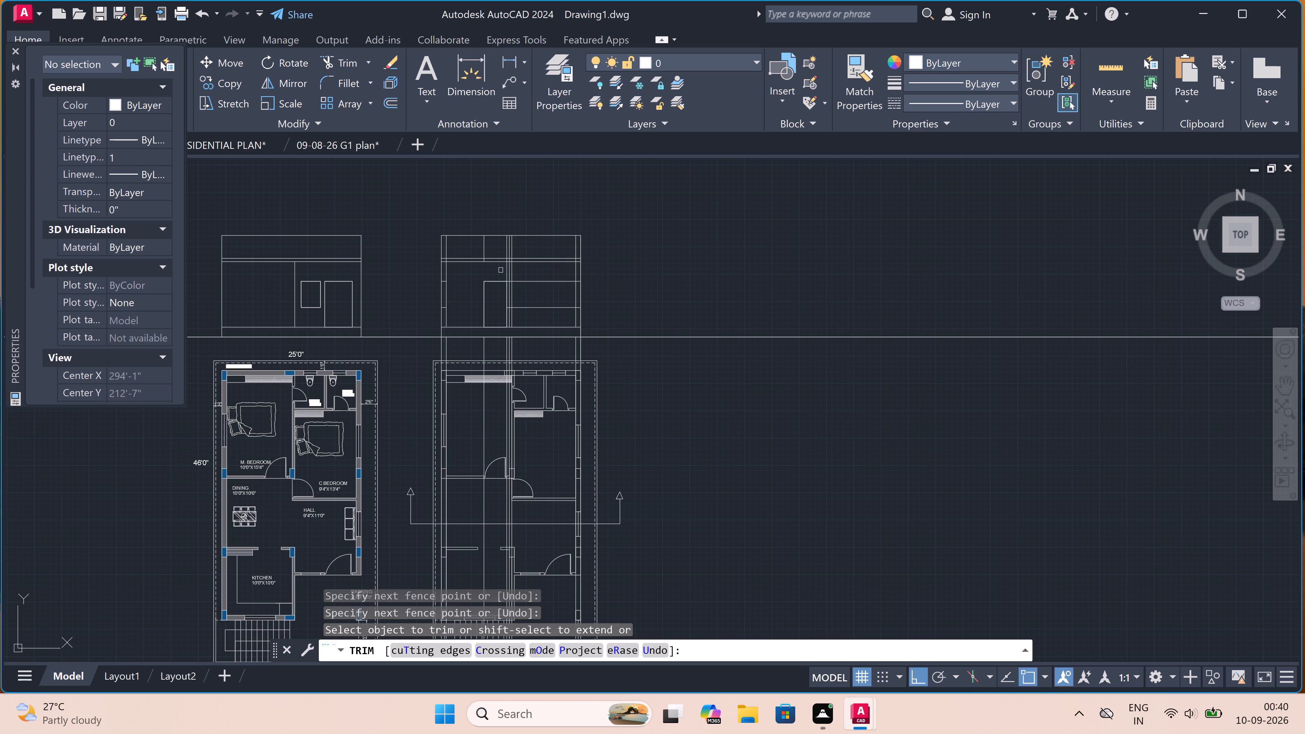
scroll(517, 290, up, 1)
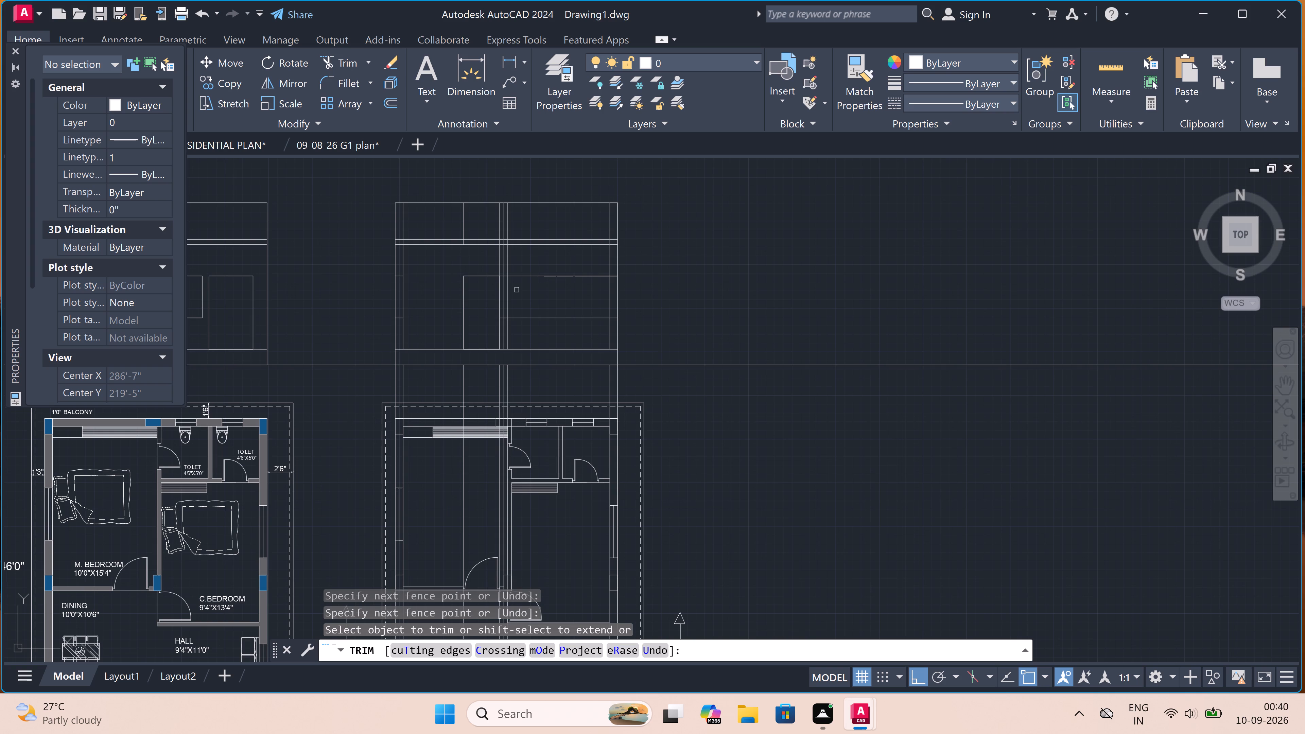
drag(540, 268, 540, 273)
click(540, 278)
drag(539, 325, 540, 320)
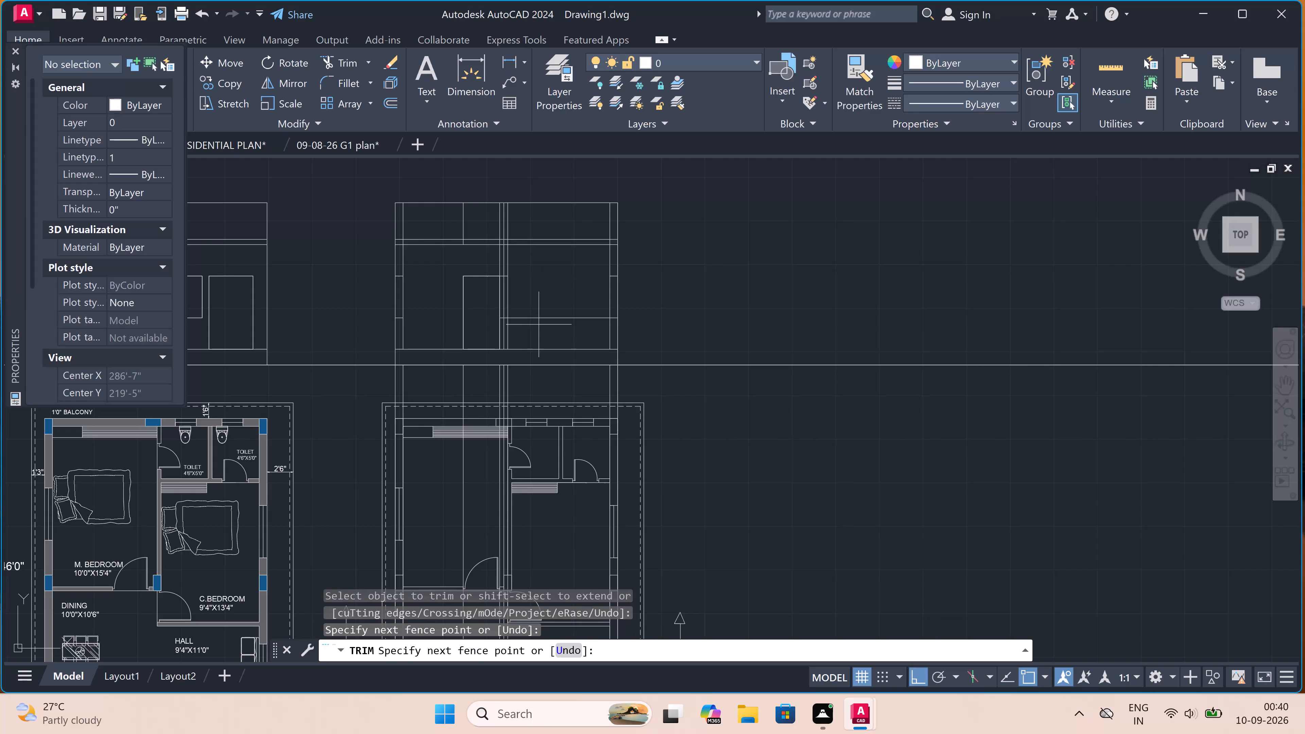
drag(542, 308, 546, 291)
scroll(546, 291, down, 2)
scroll(531, 309, up, 2)
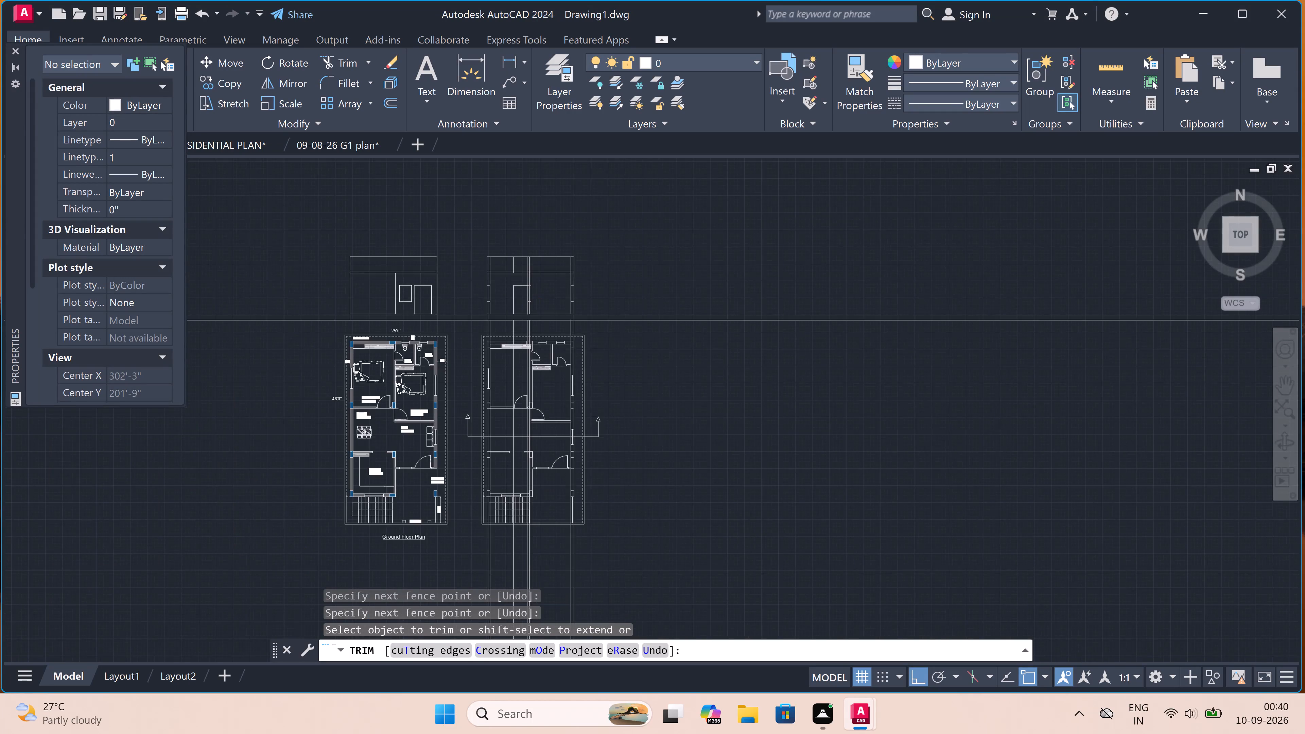
scroll(539, 309, up, 1)
scroll(539, 309, down, 1)
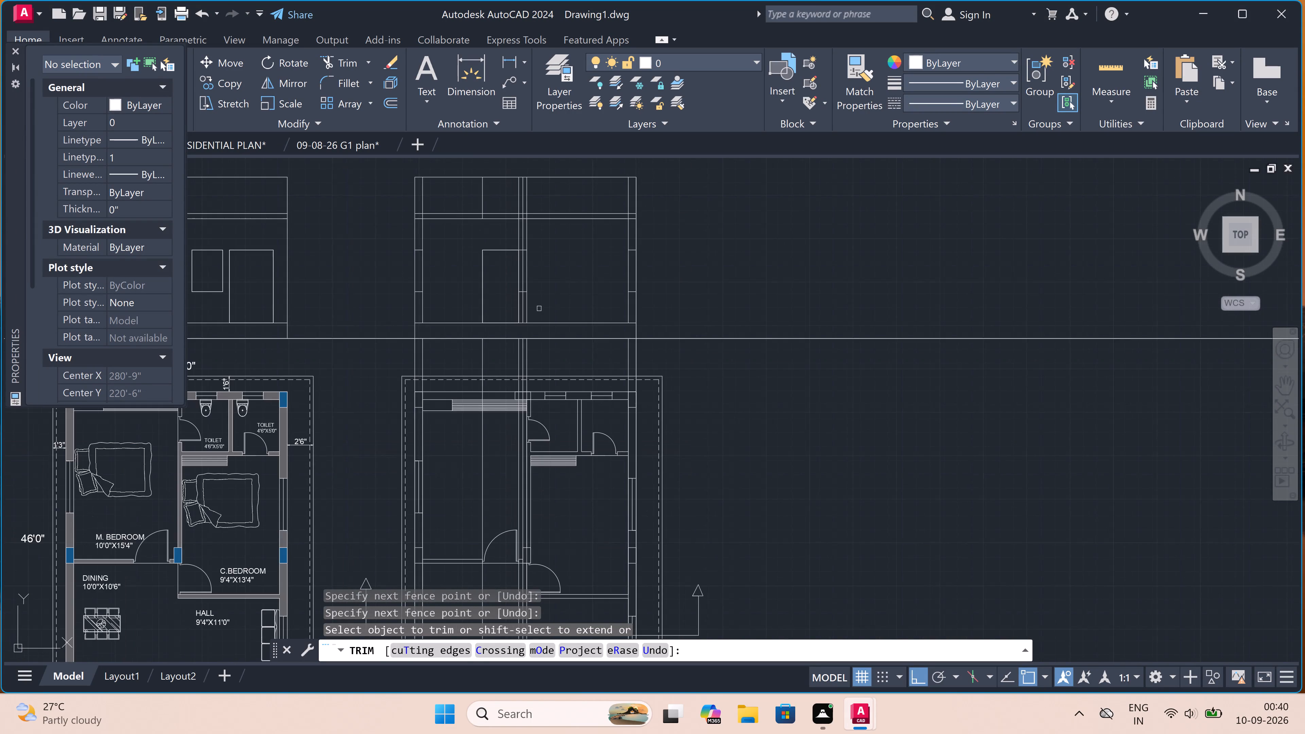
key(Escape)
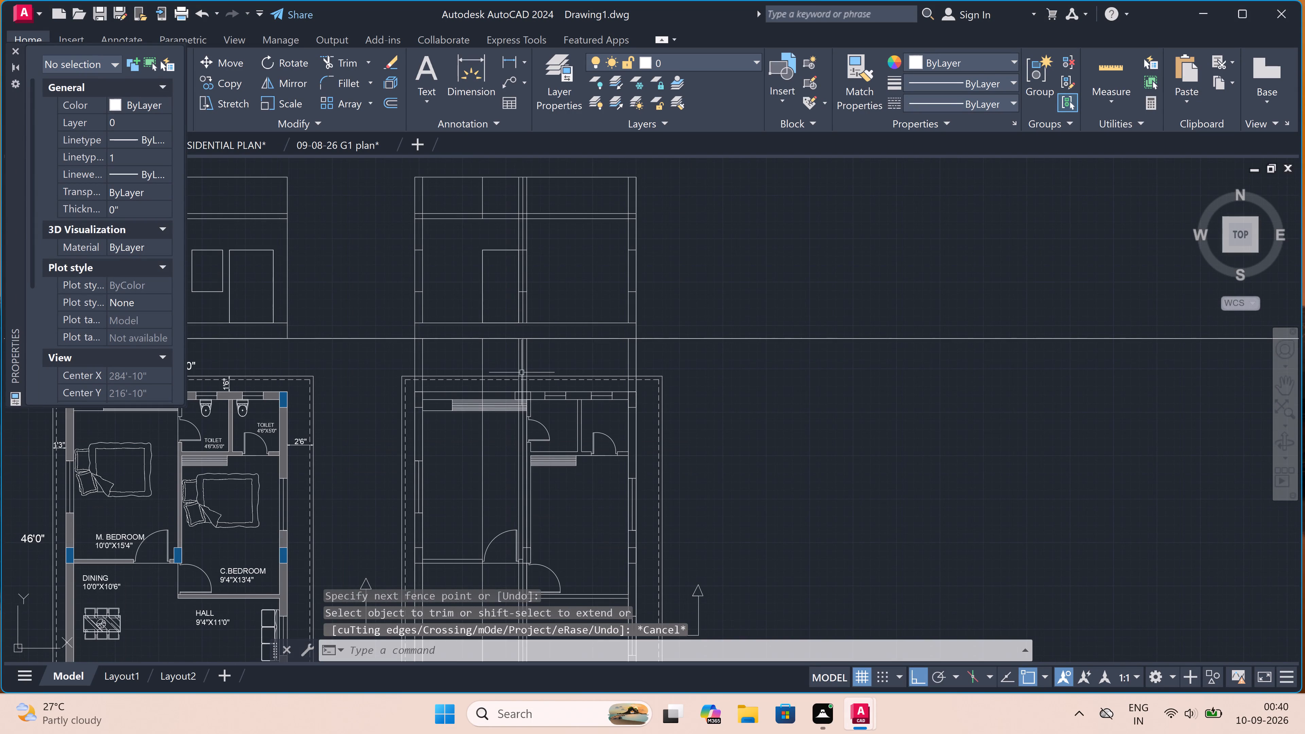
Examine the plan's bedroom doors and inner wall along the section cut against the door and wall lines in the section.
scroll(518, 463, up, 1)
scroll(517, 454, down, 3)
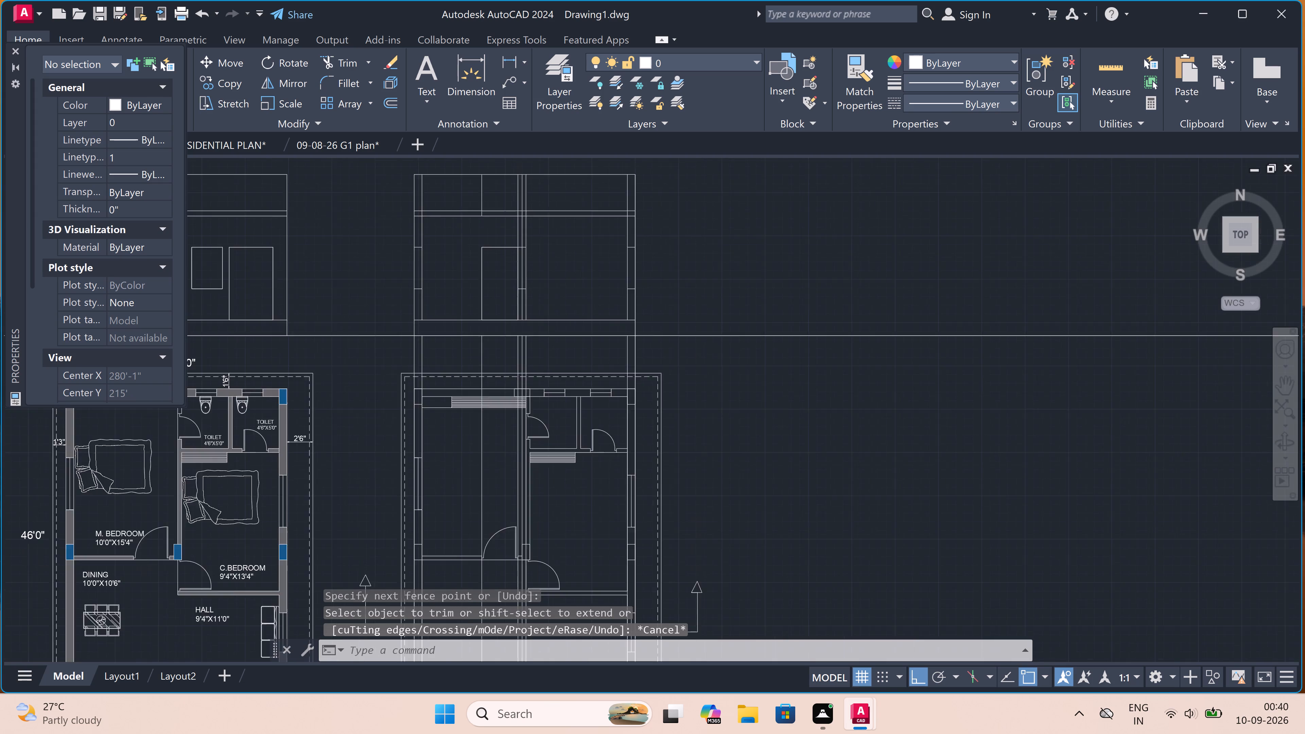
scroll(524, 555, up, 3)
scroll(522, 568, down, 3)
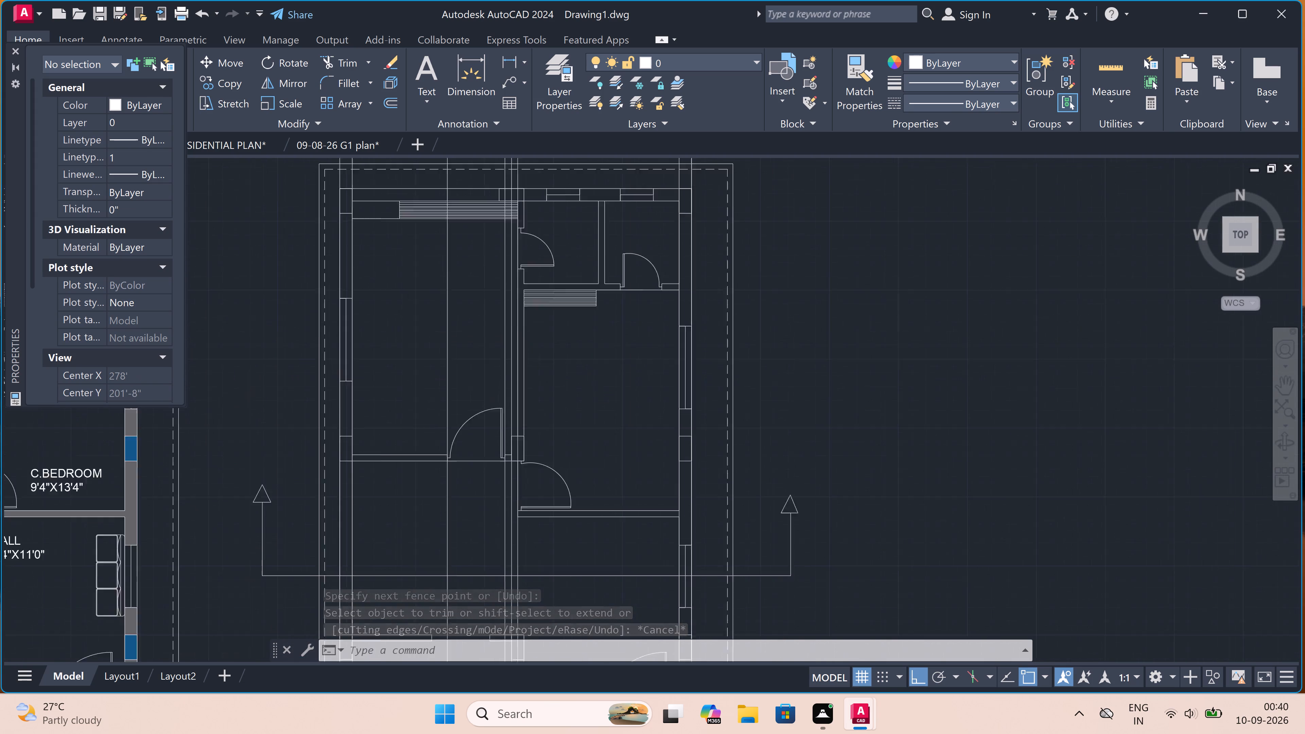
scroll(513, 584, up, 4)
scroll(515, 547, down, 1)
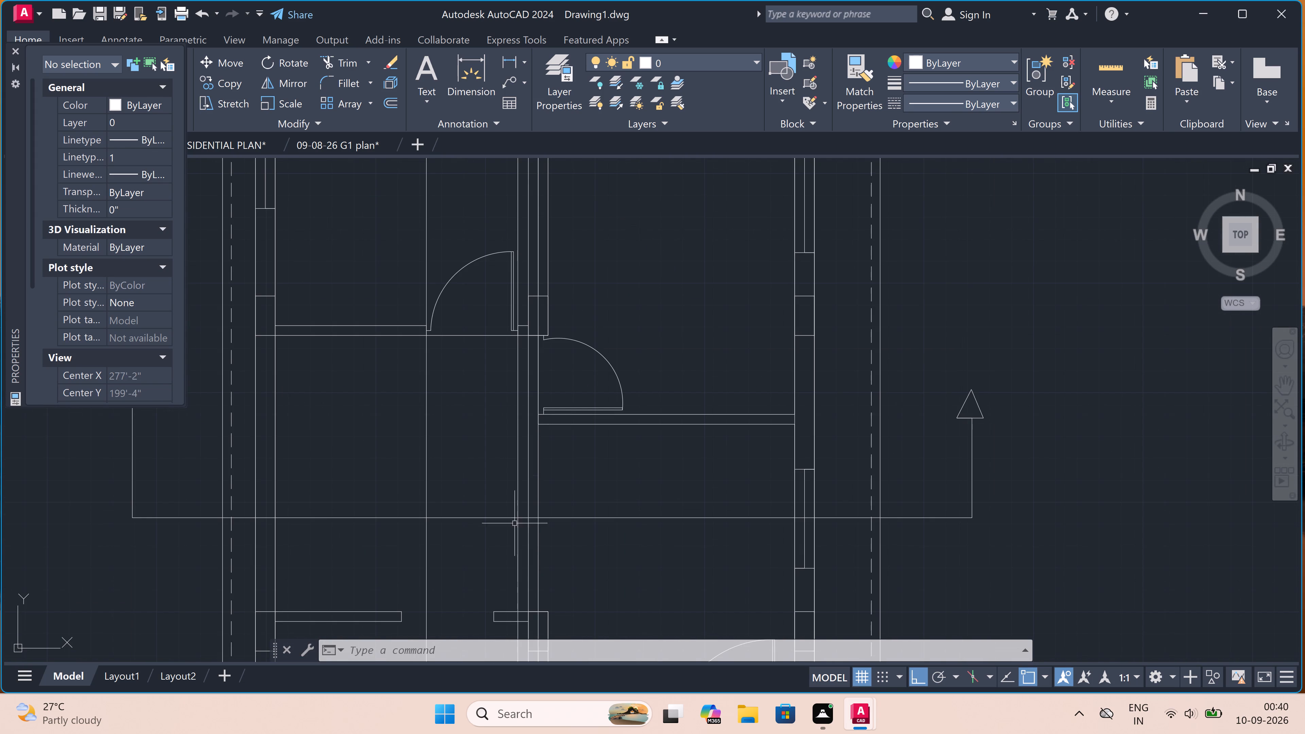
scroll(513, 460, down, 1)
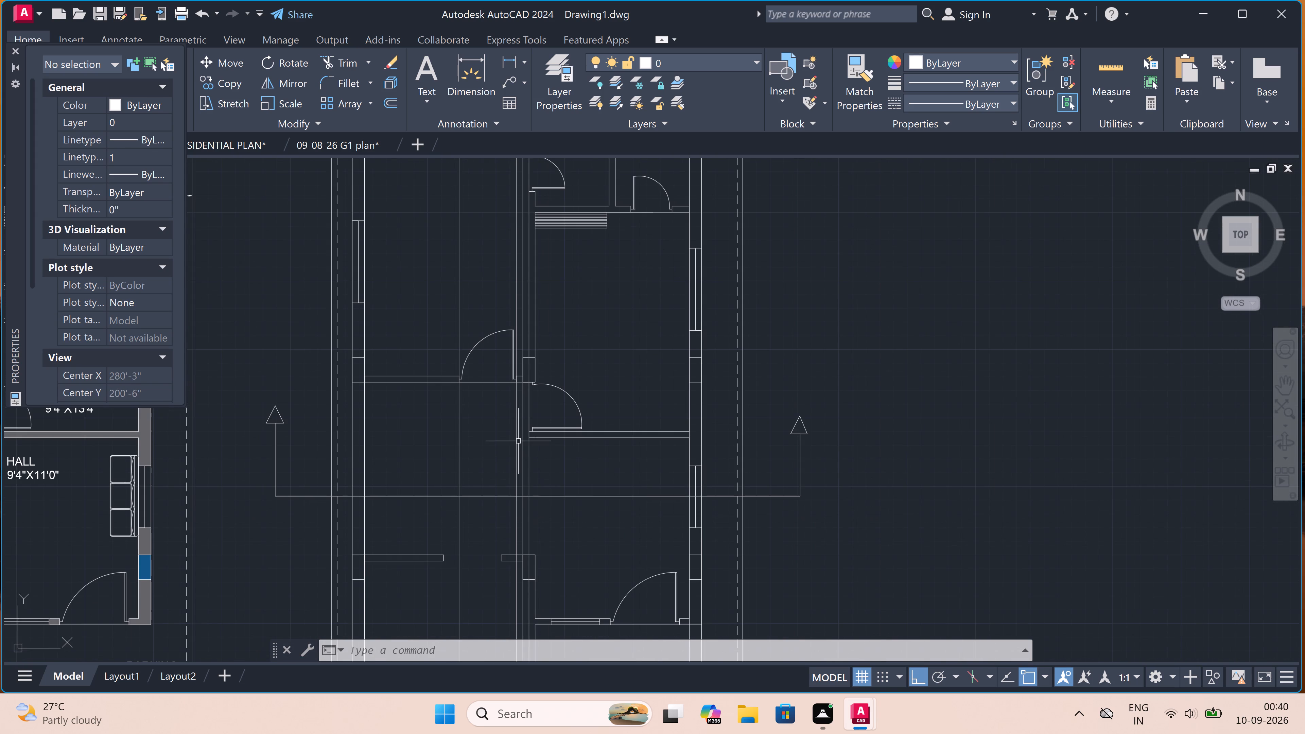
scroll(518, 441, up, 1)
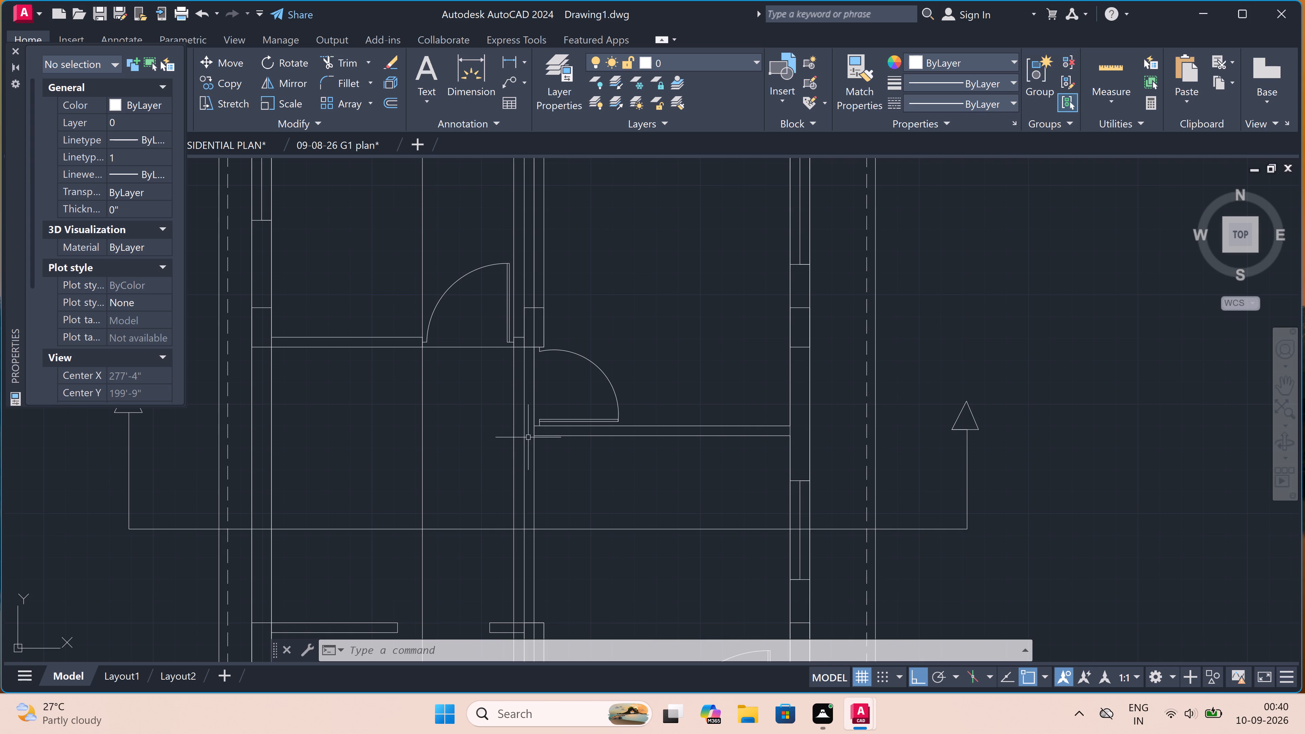
scroll(528, 436, down, 3)
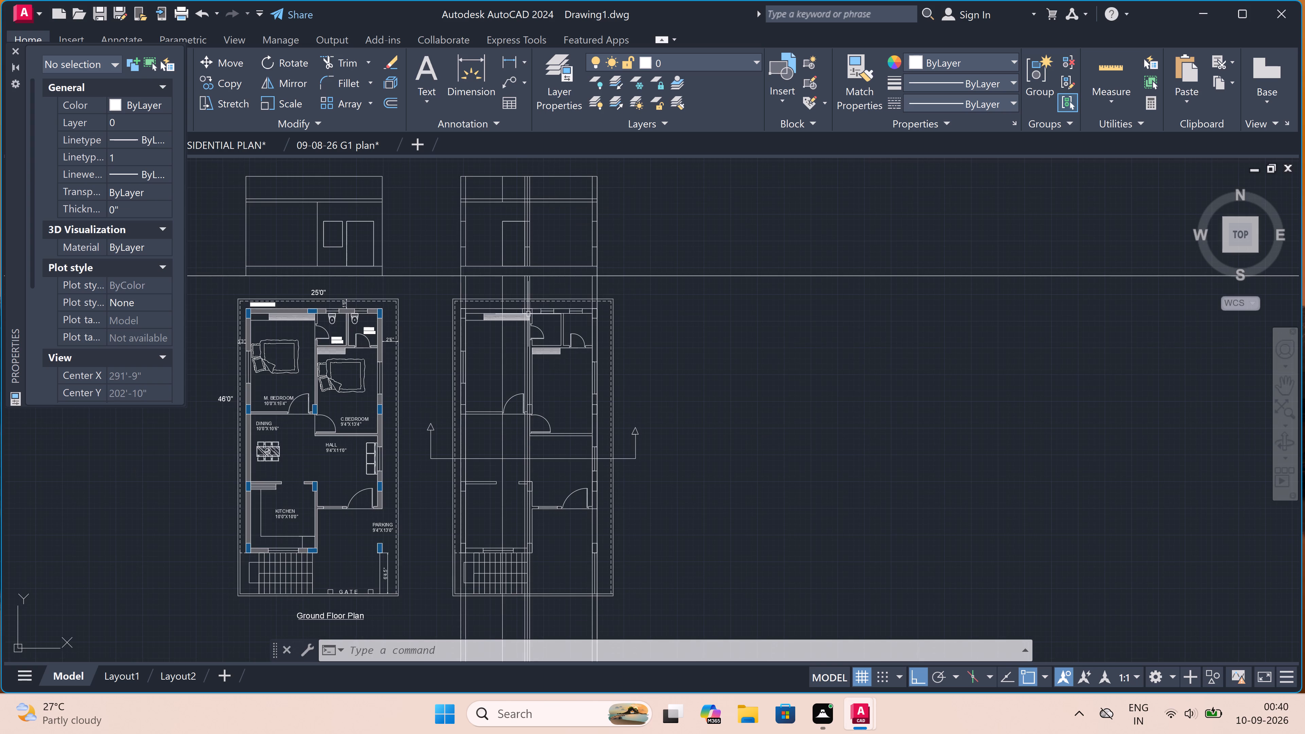
scroll(528, 222, up, 2)
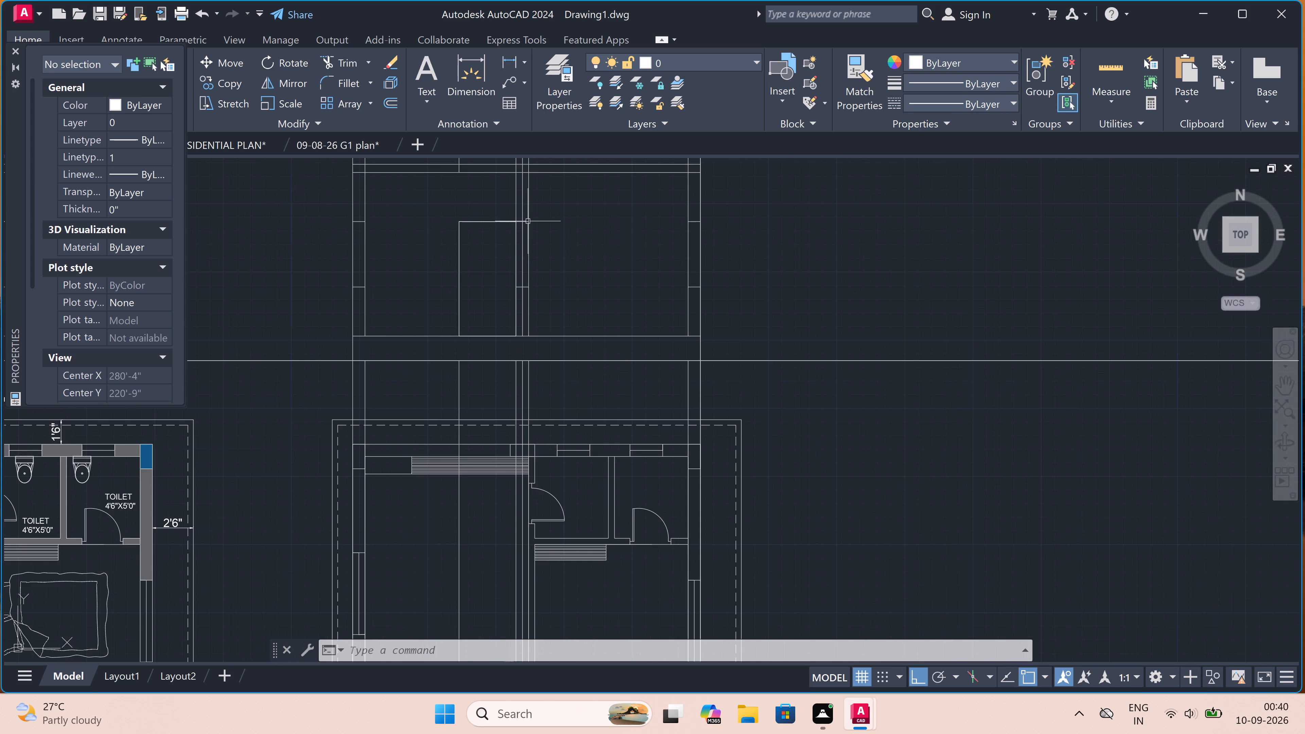
scroll(526, 223, up, 1)
scroll(525, 223, down, 2)
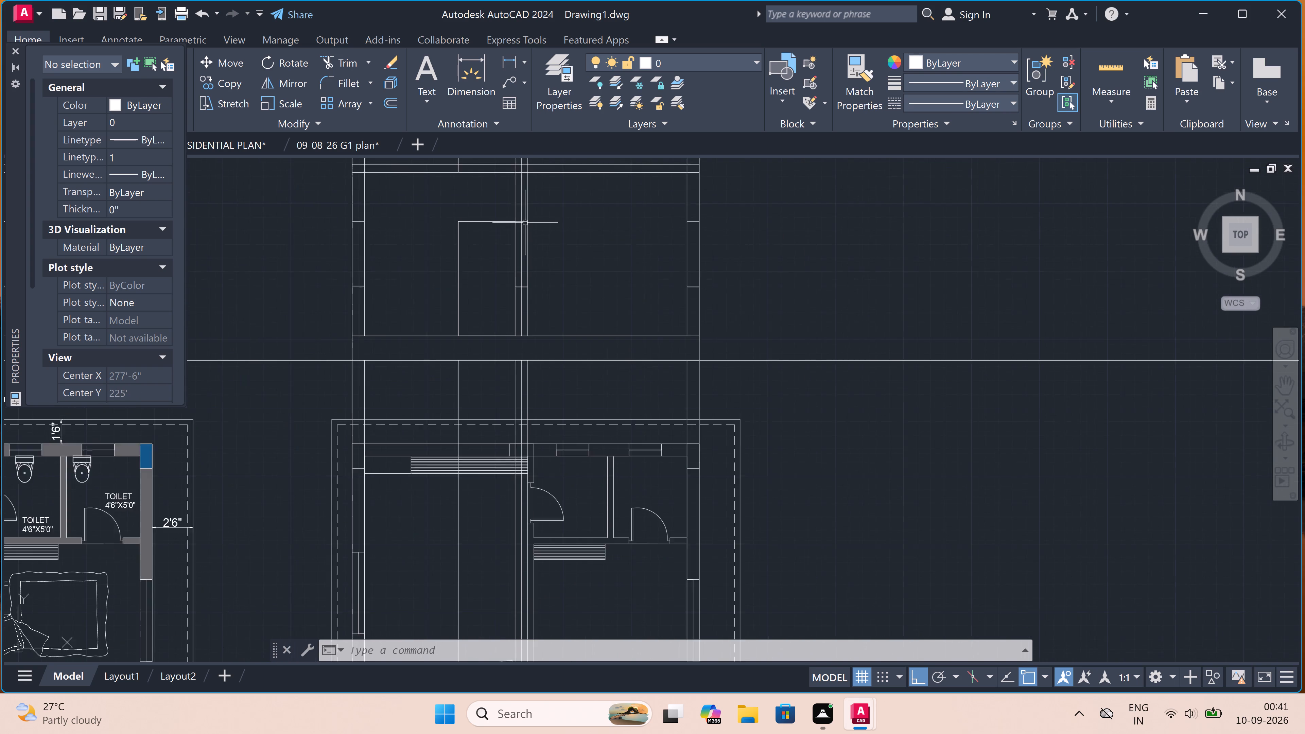
scroll(525, 223, down, 1)
scroll(528, 430, up, 3)
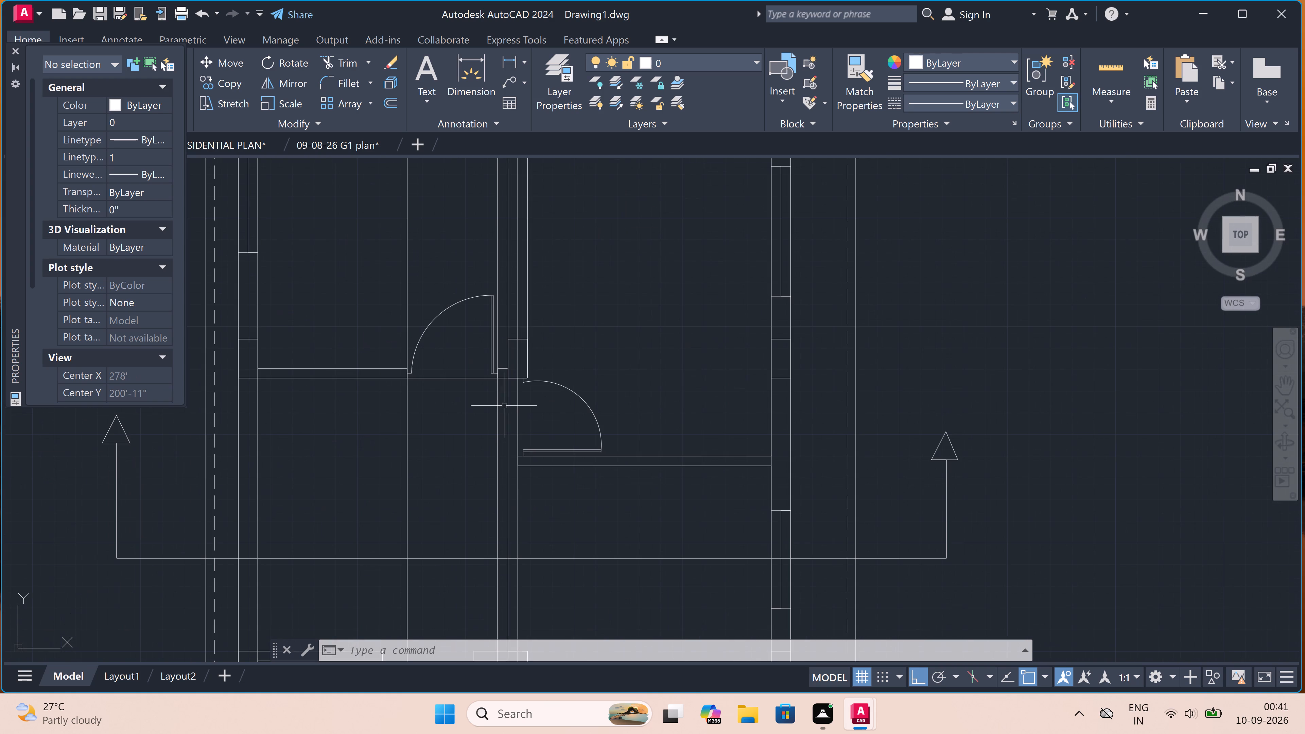
scroll(482, 364, up, 3)
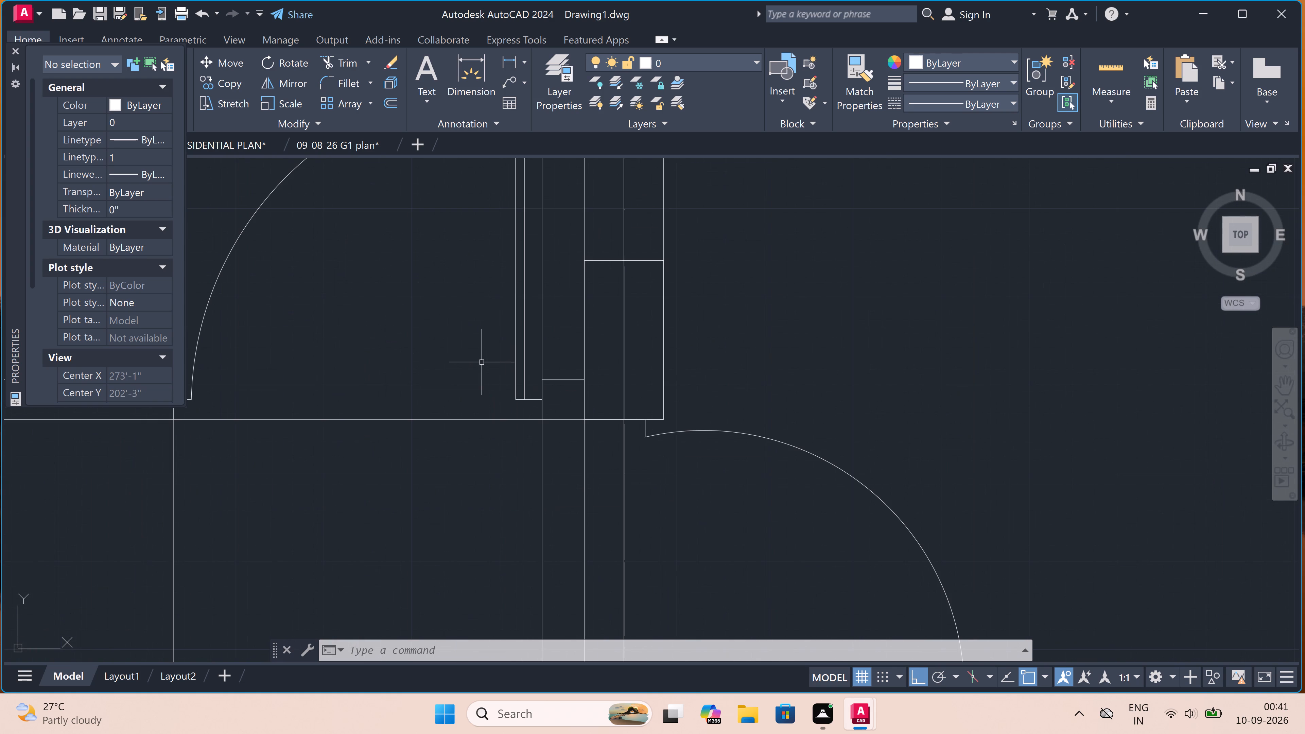
scroll(482, 362, down, 8)
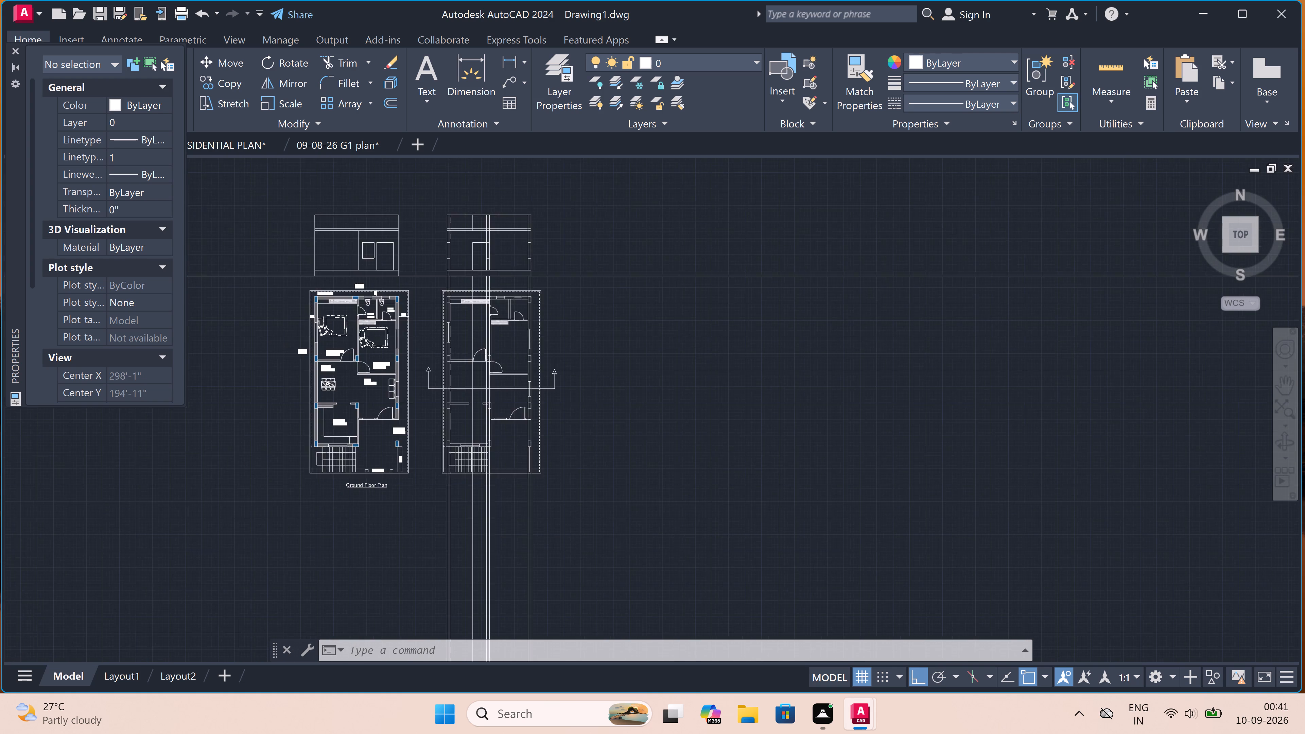
scroll(484, 293, up, 4)
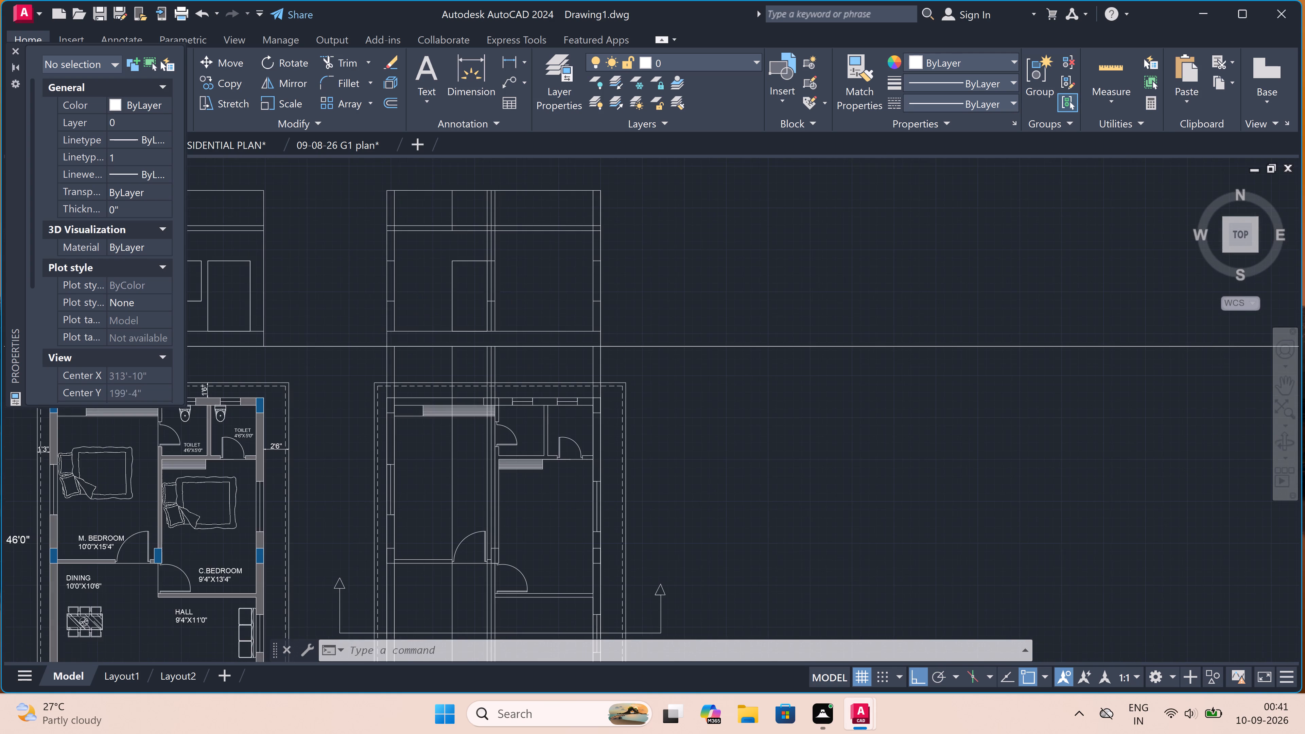
scroll(484, 293, up, 3)
scroll(484, 292, down, 3)
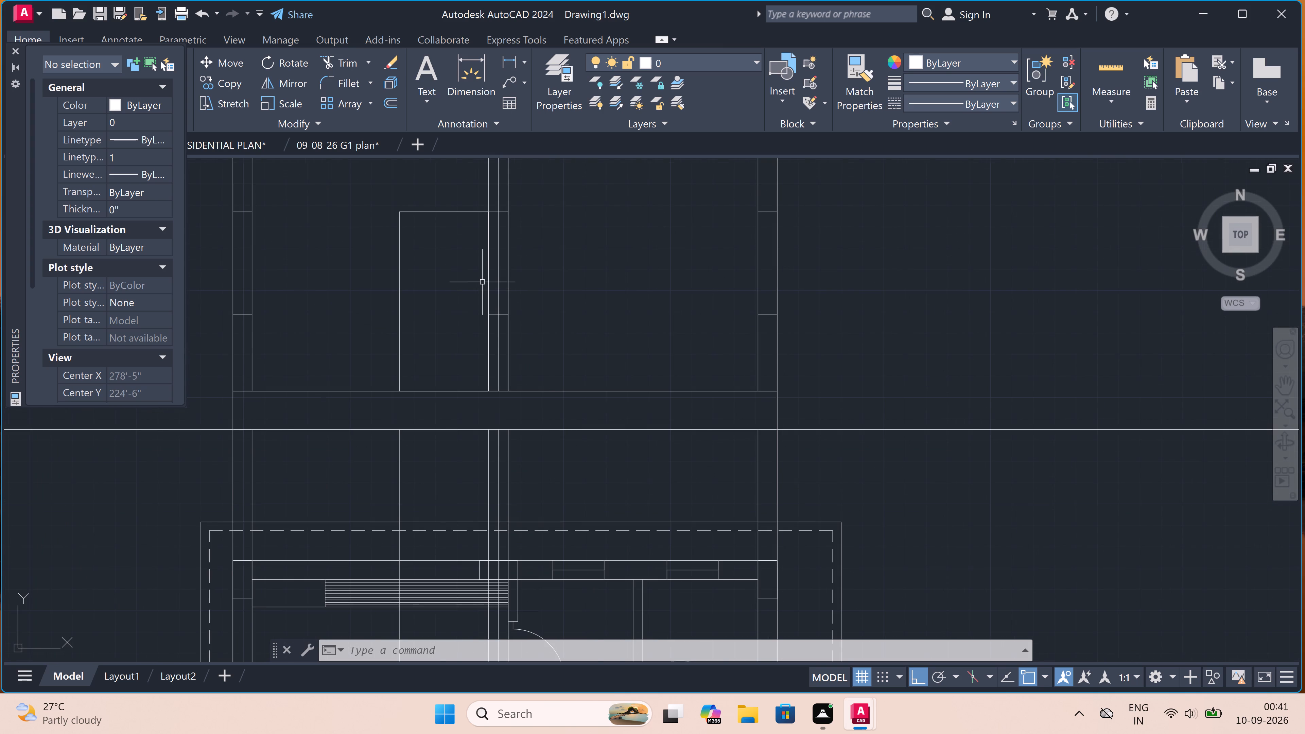
scroll(474, 247, up, 2)
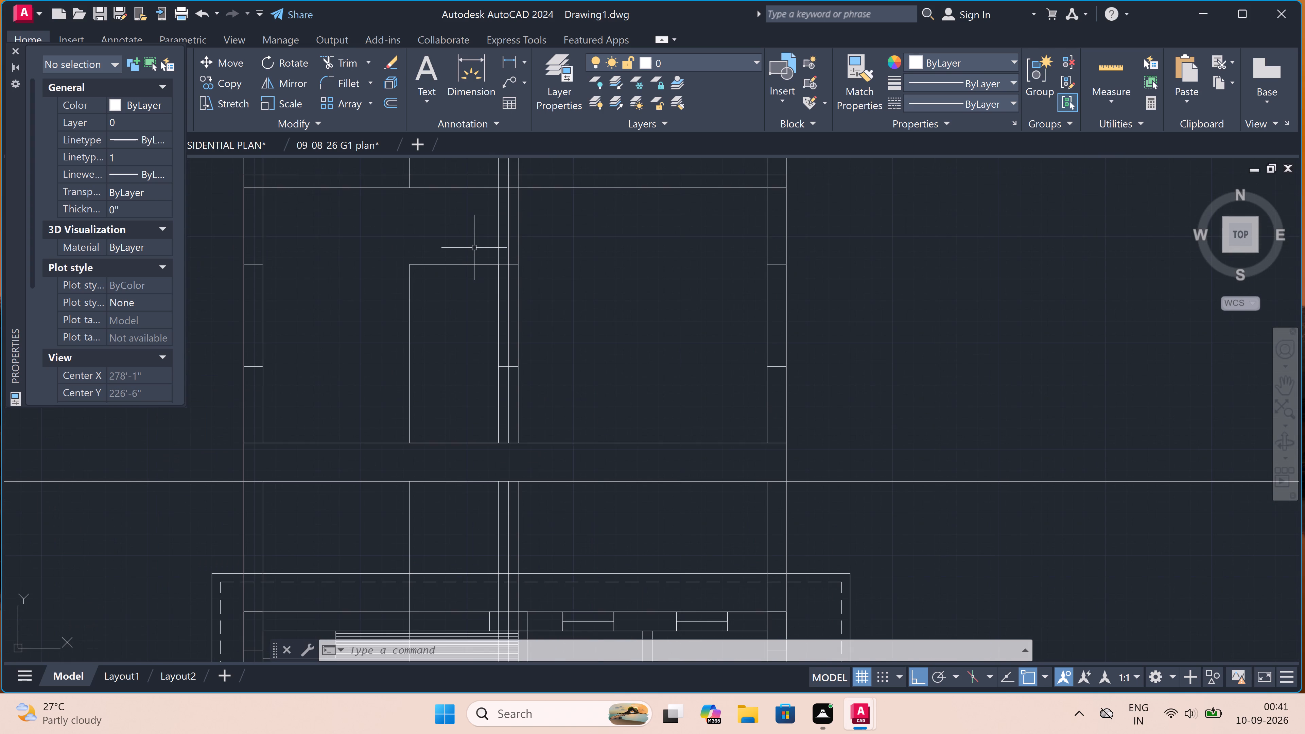
Trim the door's right projection line above its head and the head and sill level pieces between door and inner wall in the section.
text(tr)
key(space)
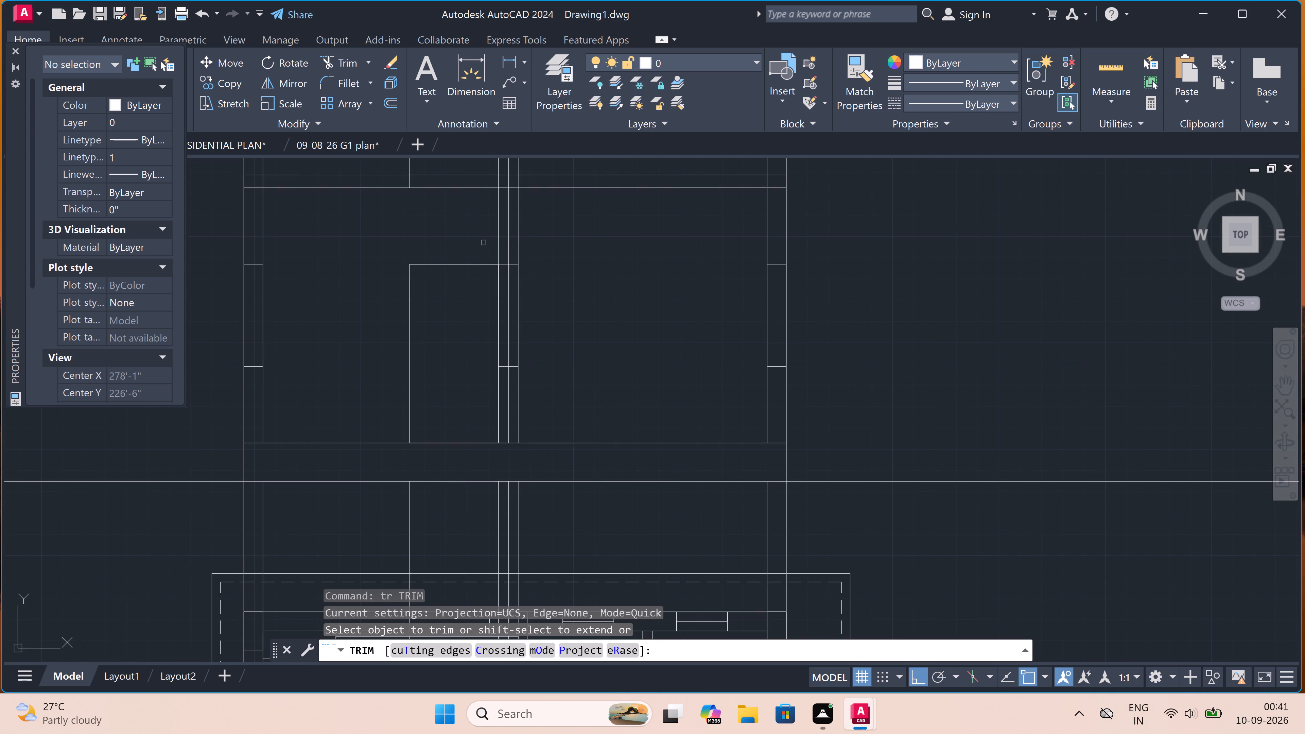
click(502, 231)
click(499, 231)
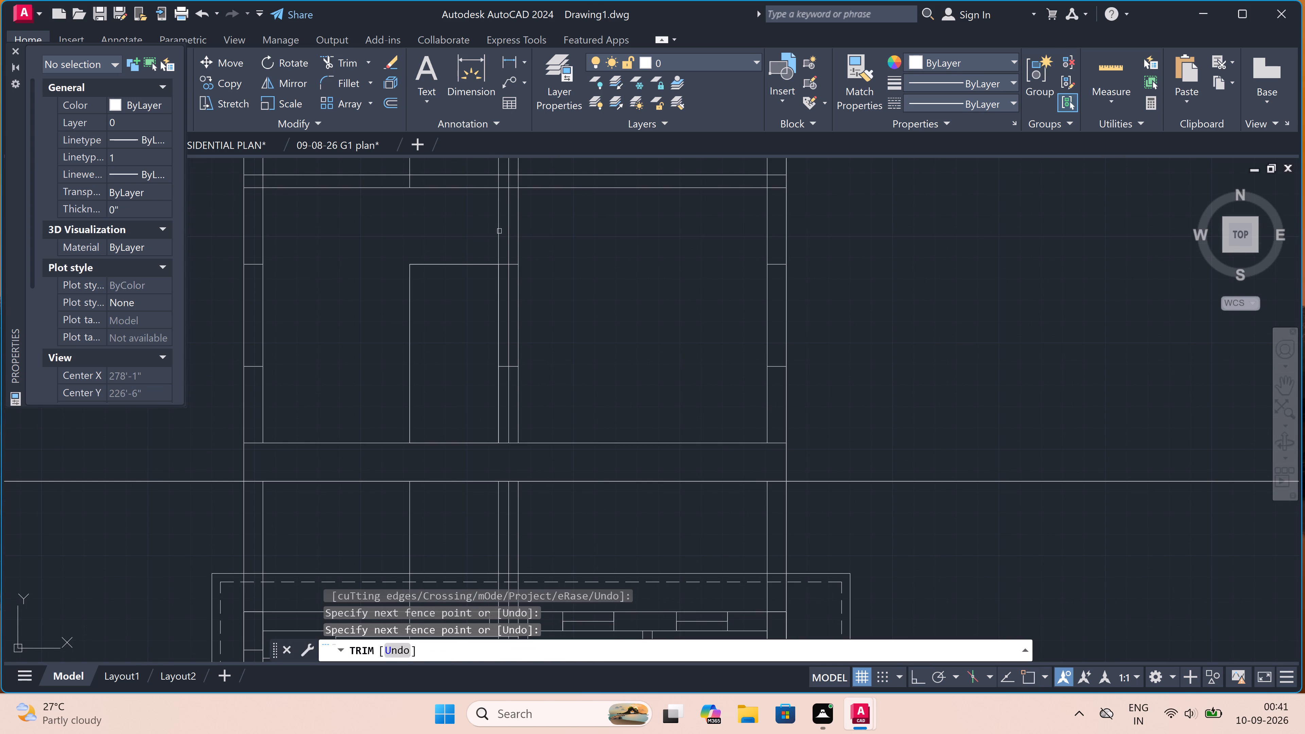
click(497, 231)
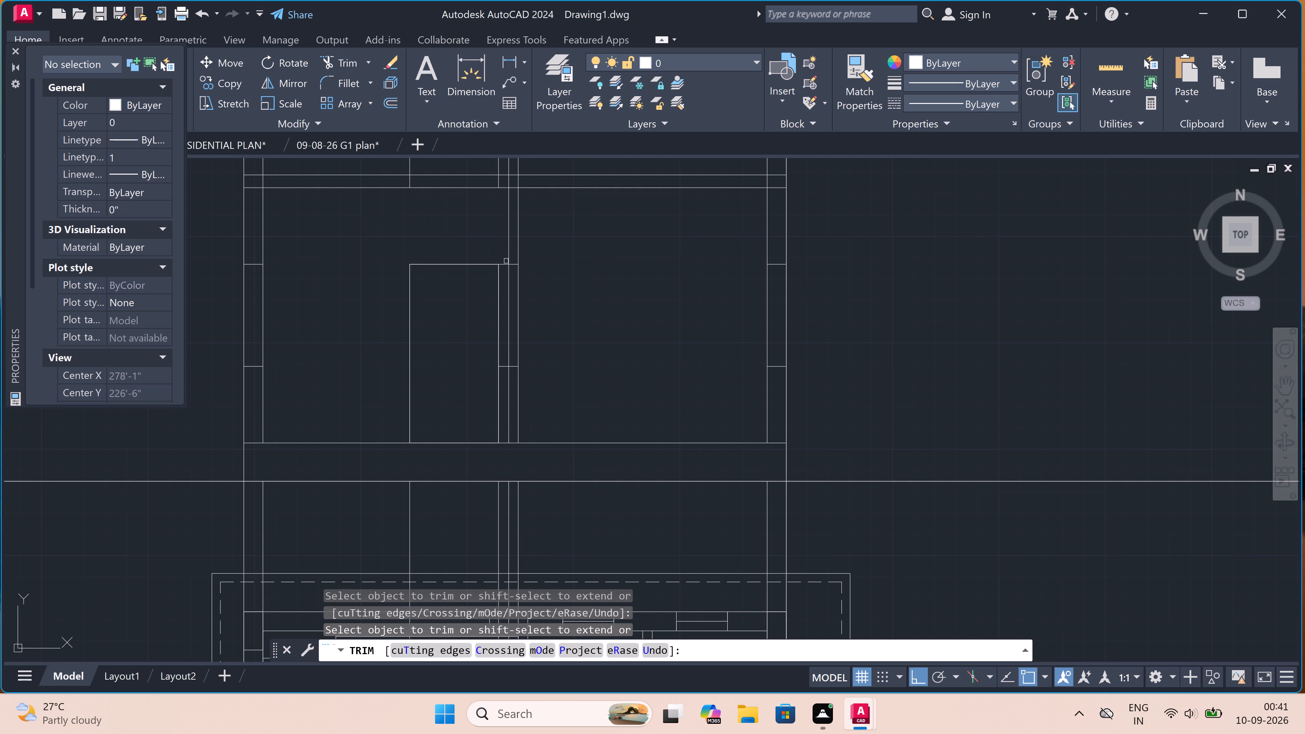
click(504, 264)
double_click(504, 366)
scroll(543, 291, down, 3)
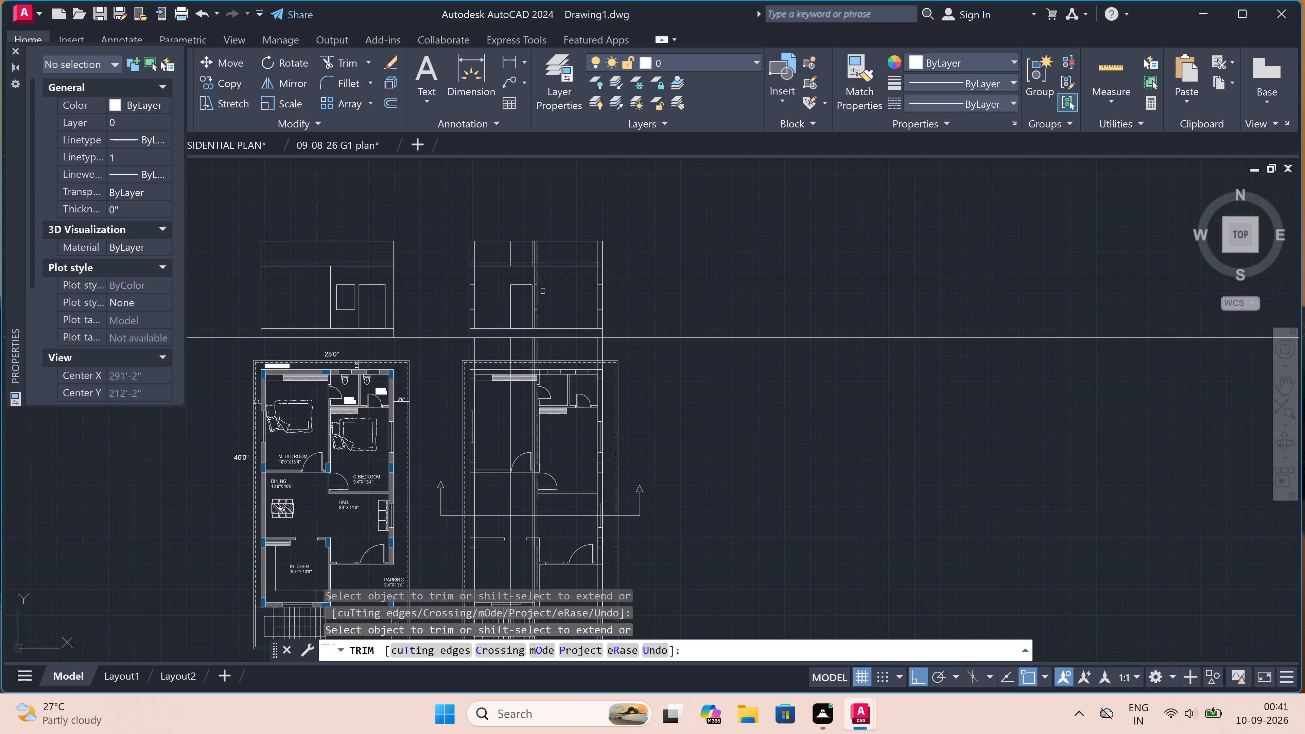
key(Escape)
Examine the plan's bedroom doors and inner wall along the section cut line against the inner wall lines in the section.
scroll(530, 473, up, 2)
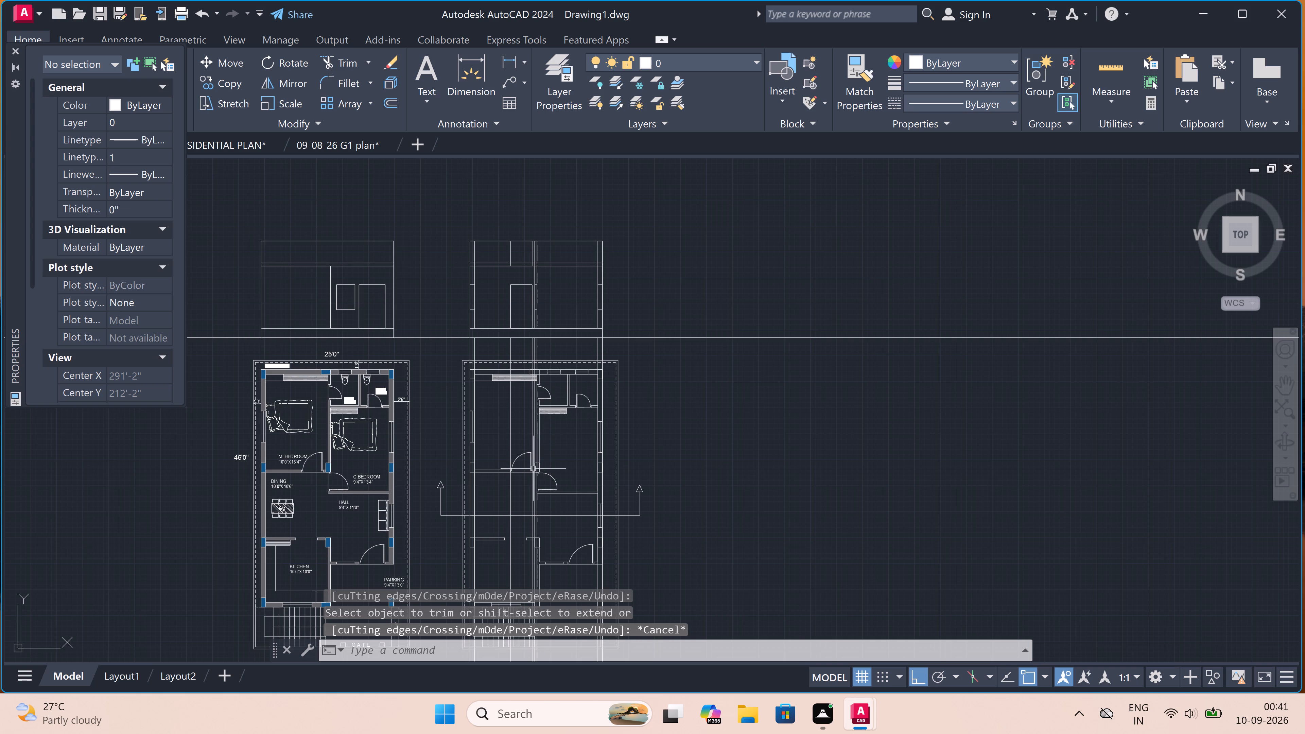
scroll(530, 475, up, 2)
scroll(541, 457, down, 1)
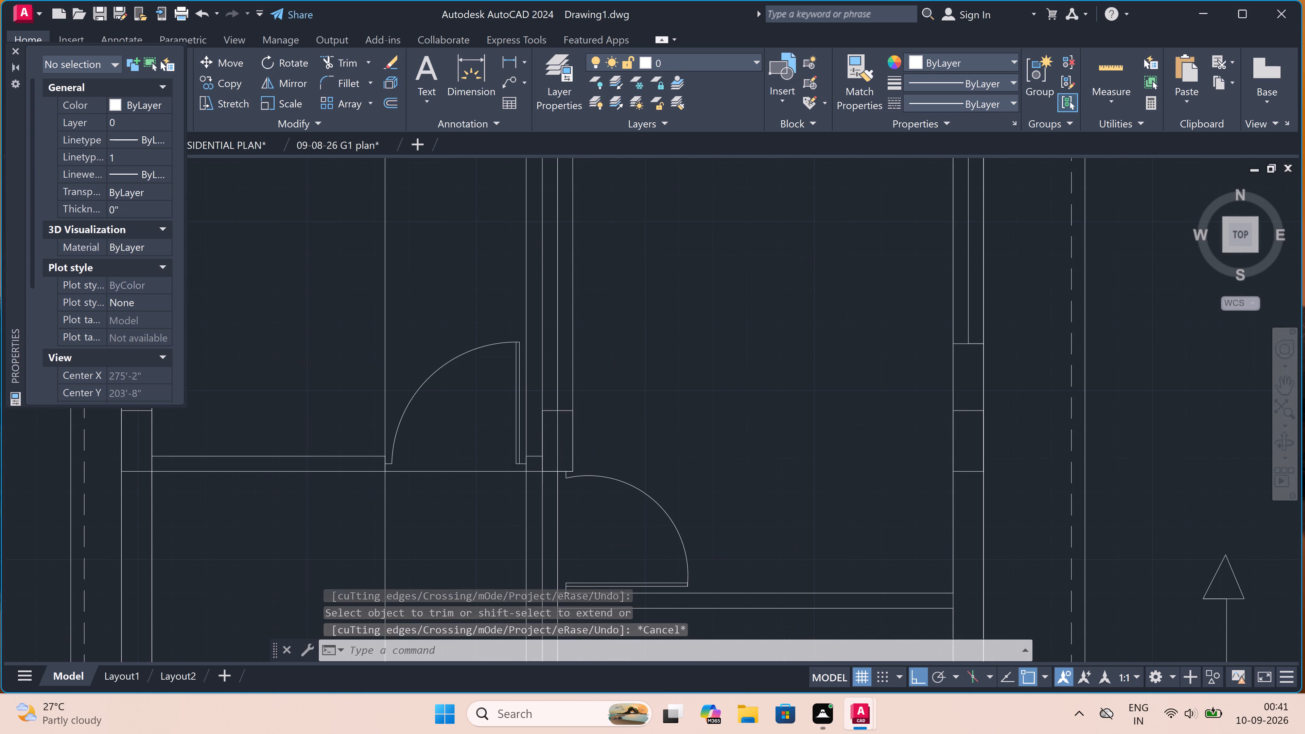
scroll(577, 445, down, 2)
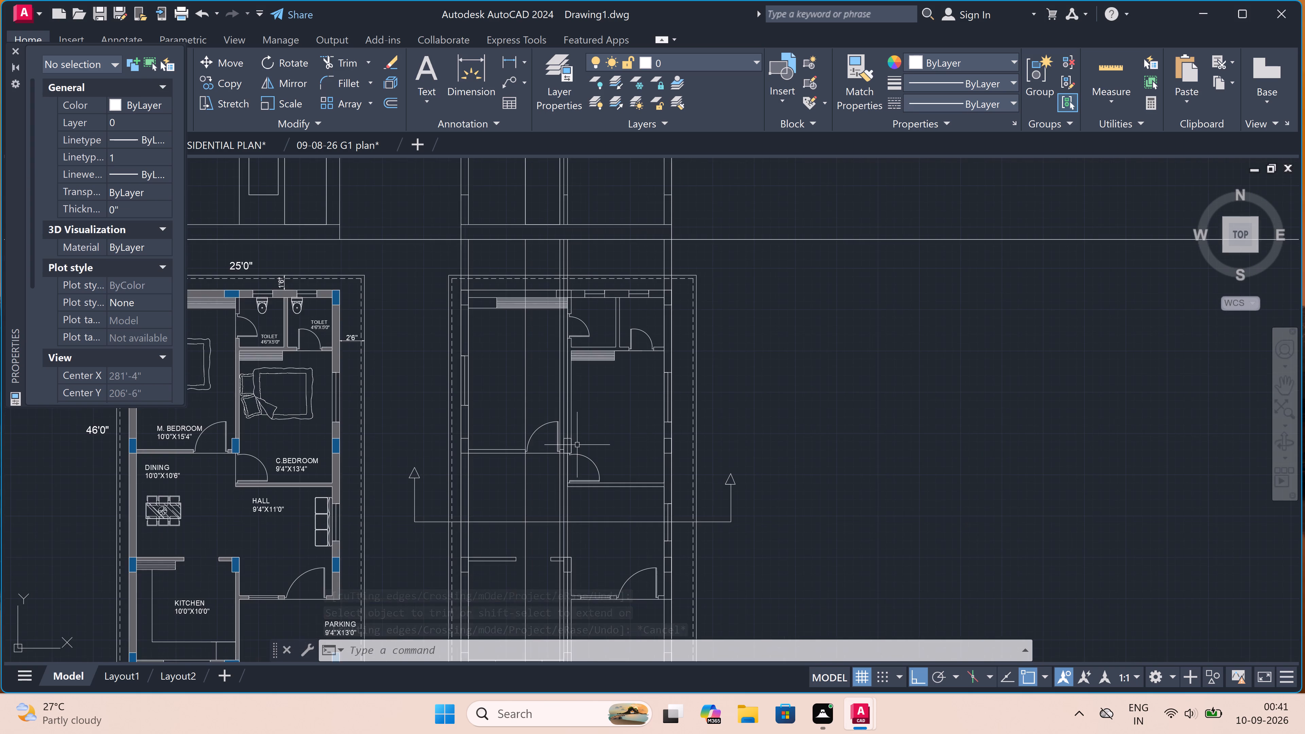
scroll(577, 445, up, 1)
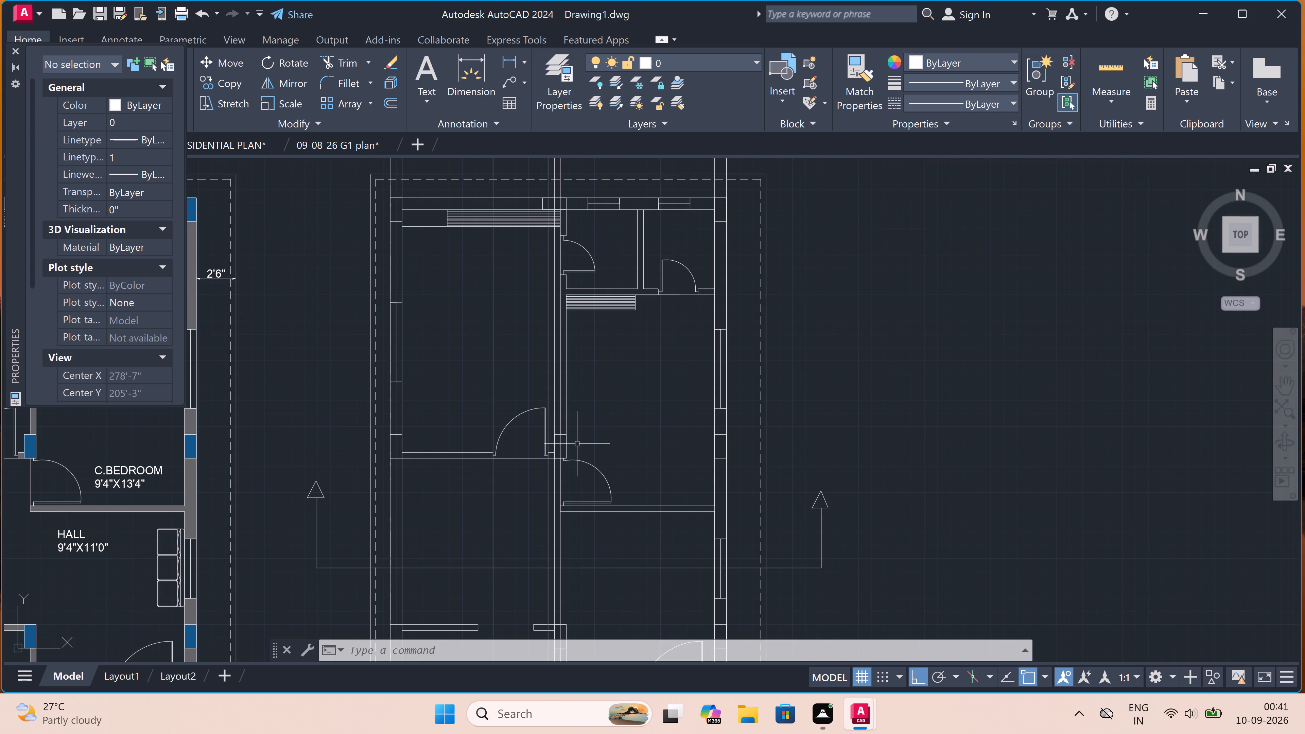
scroll(577, 444, down, 3)
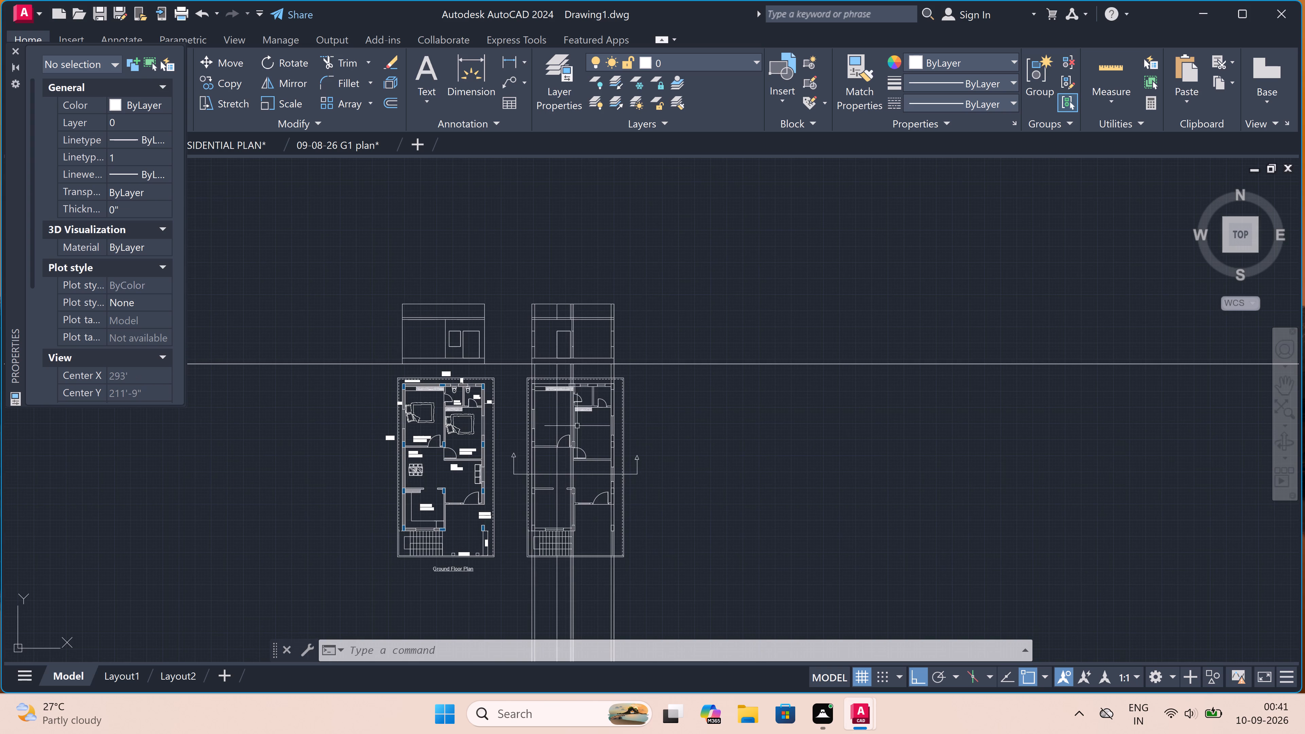
scroll(569, 334, up, 4)
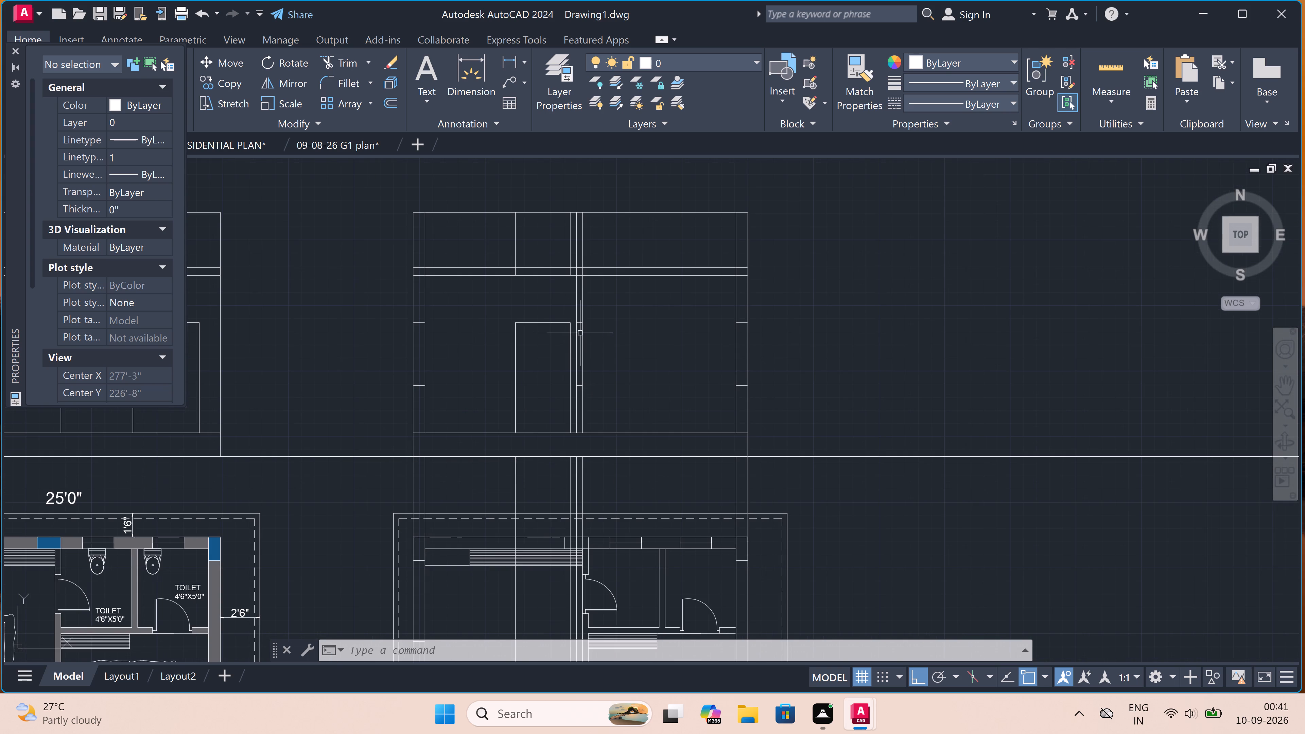
scroll(588, 330, up, 1)
scroll(586, 334, down, 1)
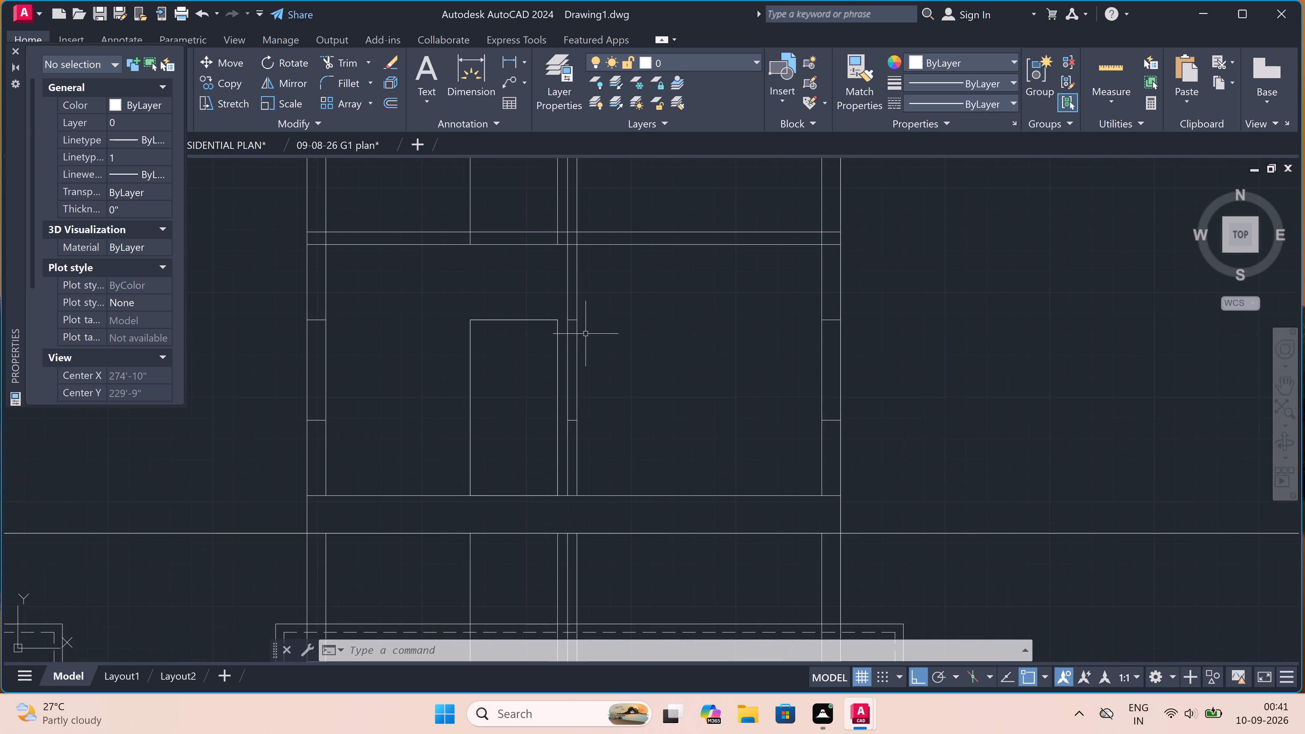
scroll(586, 333, down, 1)
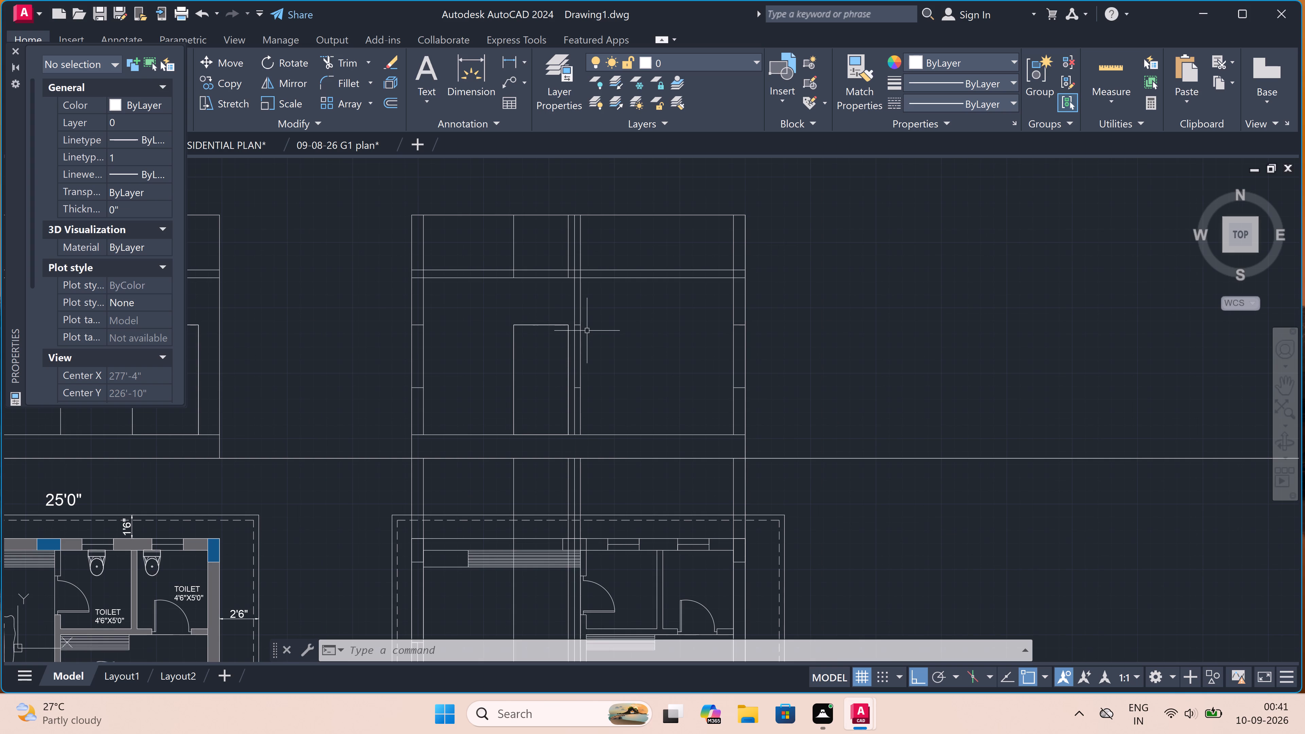
scroll(587, 330, down, 3)
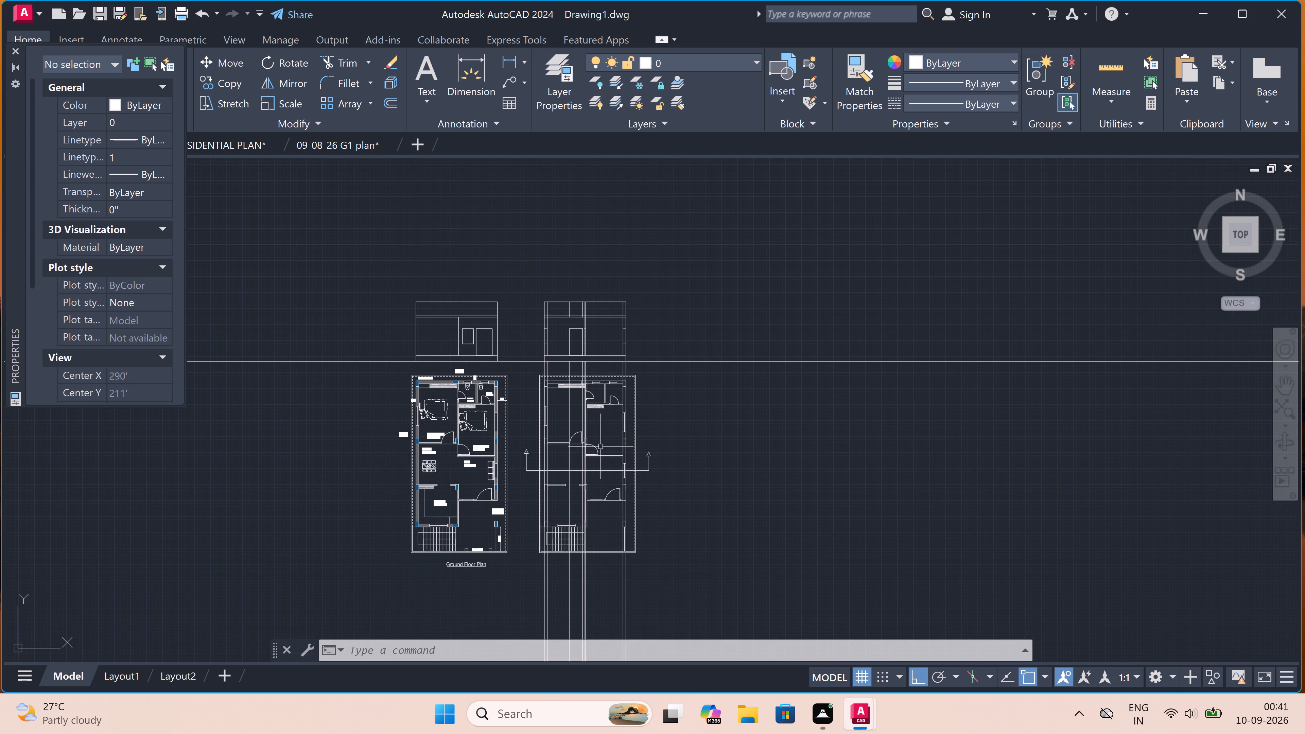
scroll(585, 481, up, 2)
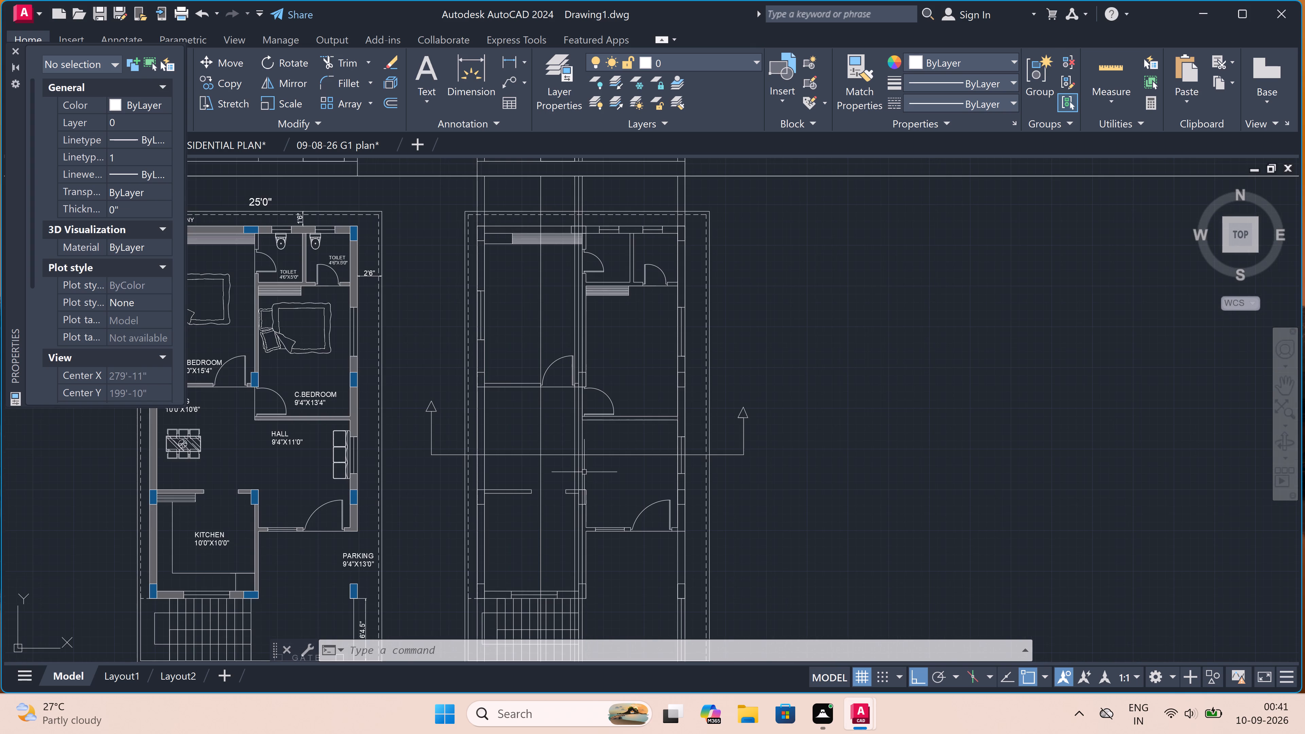
scroll(586, 451, up, 1)
scroll(608, 443, down, 1)
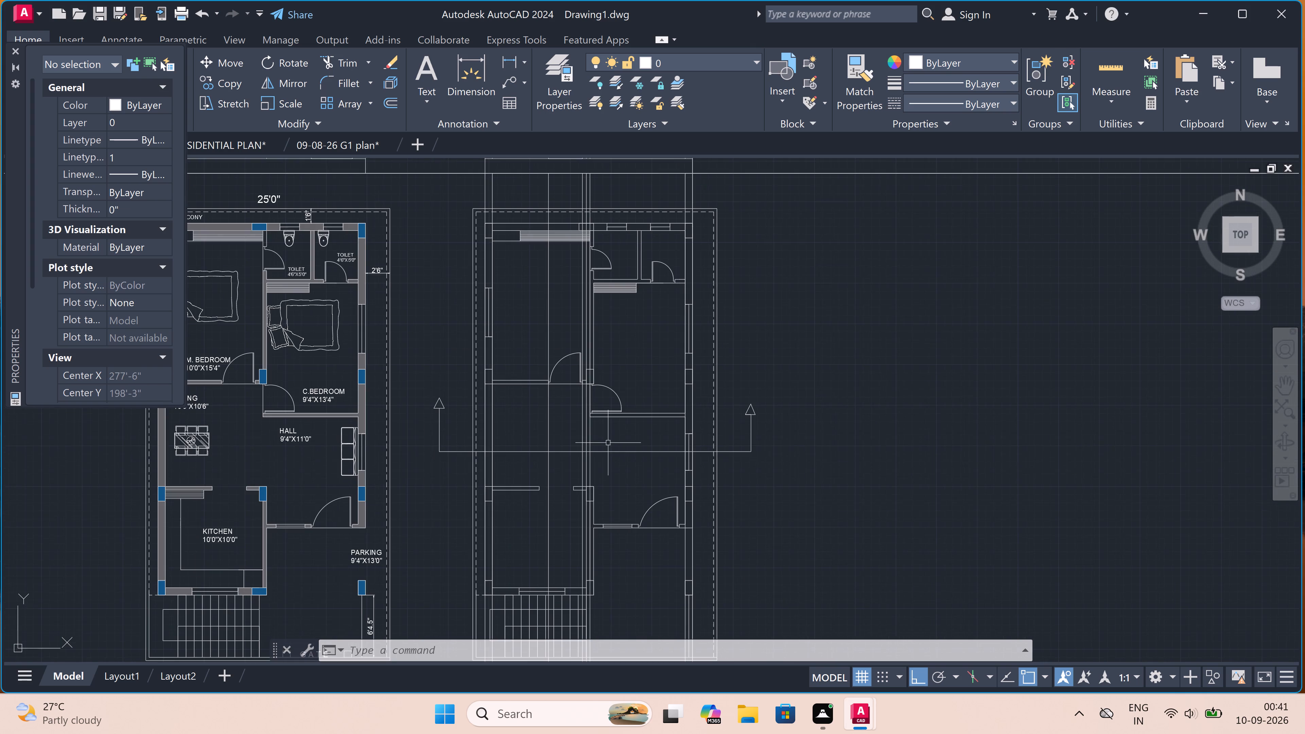
scroll(608, 442, down, 1)
scroll(608, 440, up, 1)
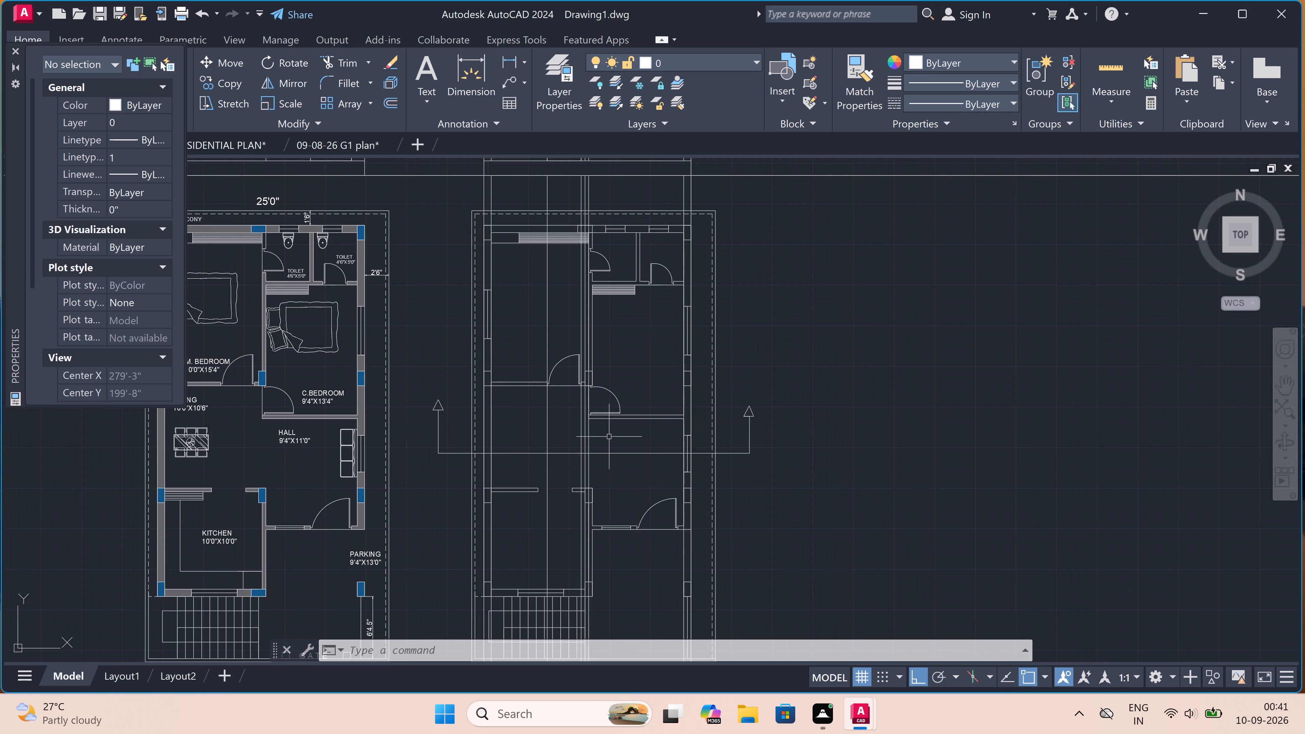
scroll(610, 437, down, 3)
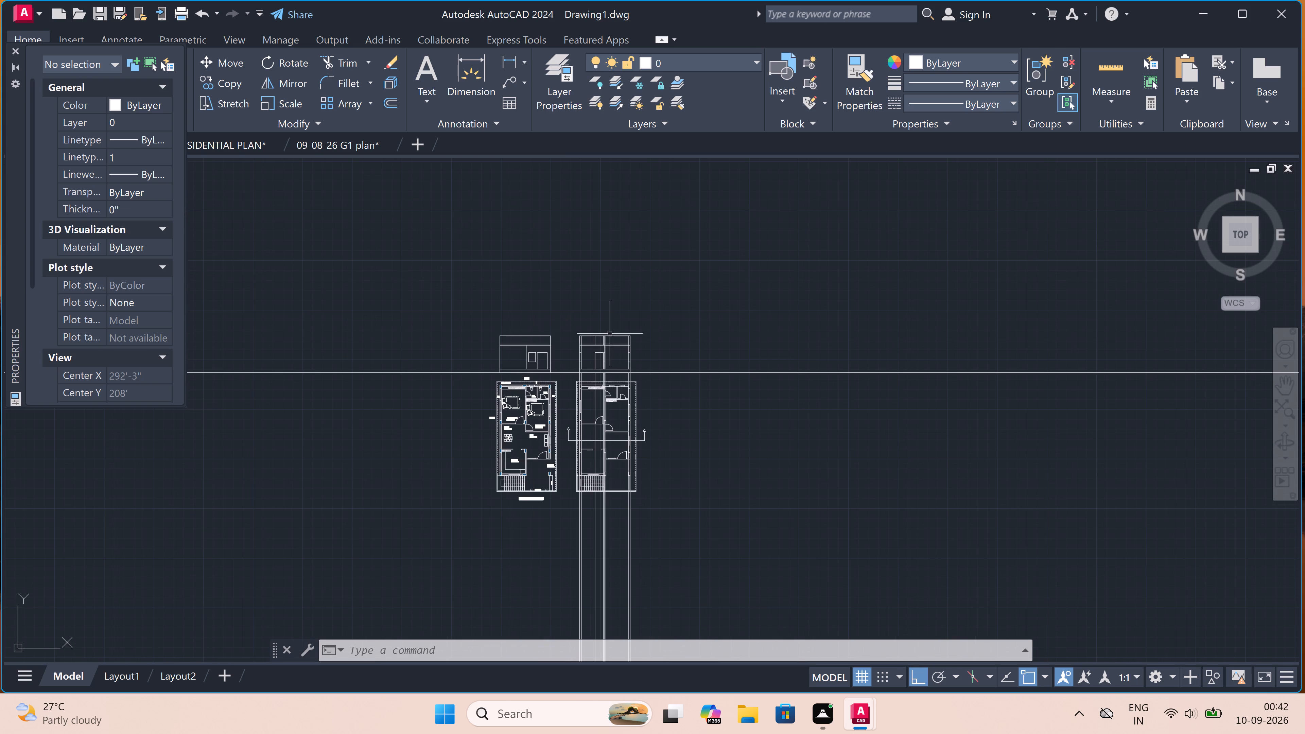
scroll(606, 348, up, 5)
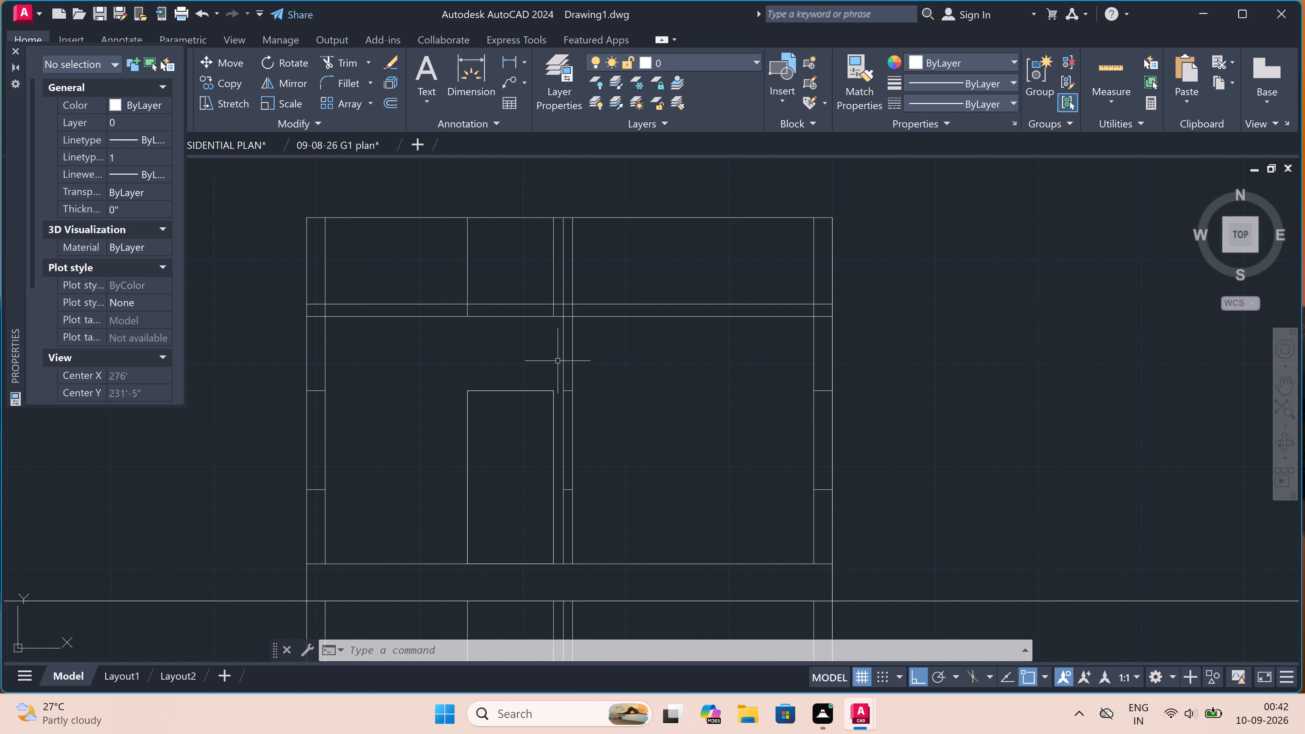
Trim away the inner wall's two vertical lines below the roof slab in the section, with their head and sill level pieces.
key(t)
key(r)
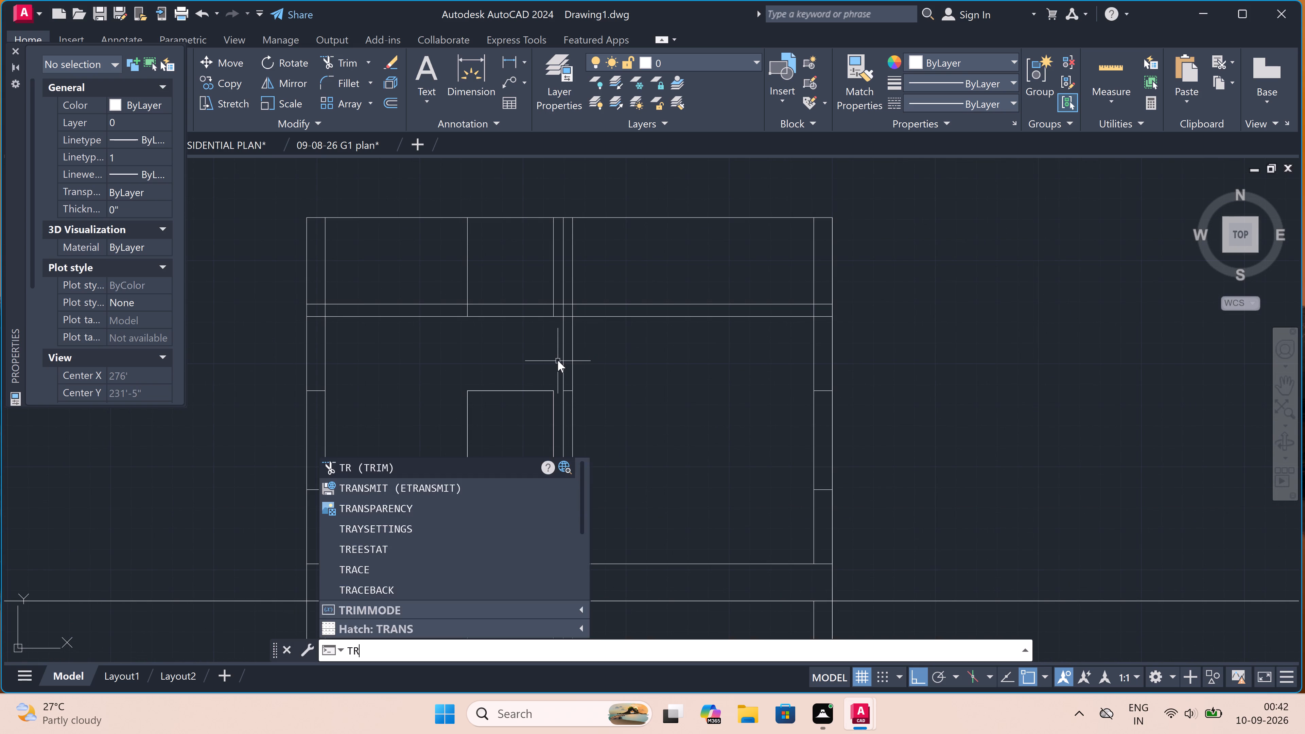
key(space)
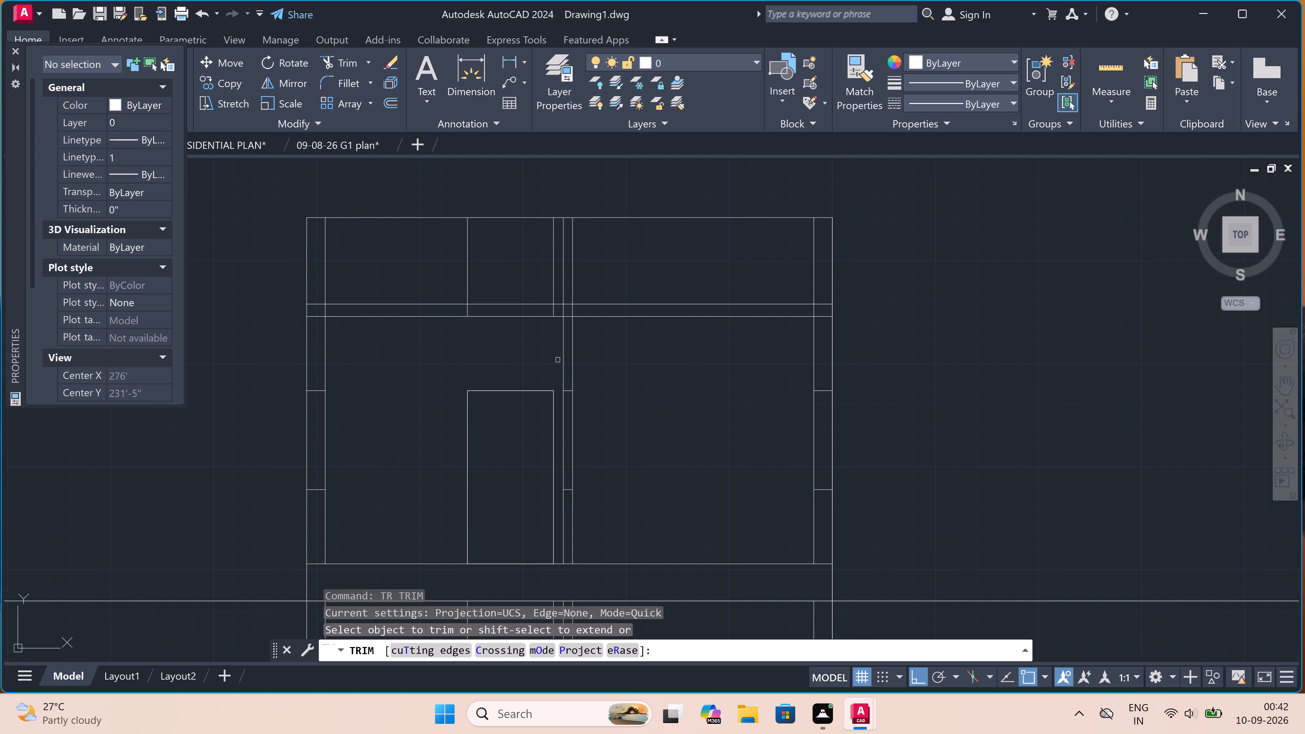
click(558, 360)
click(575, 353)
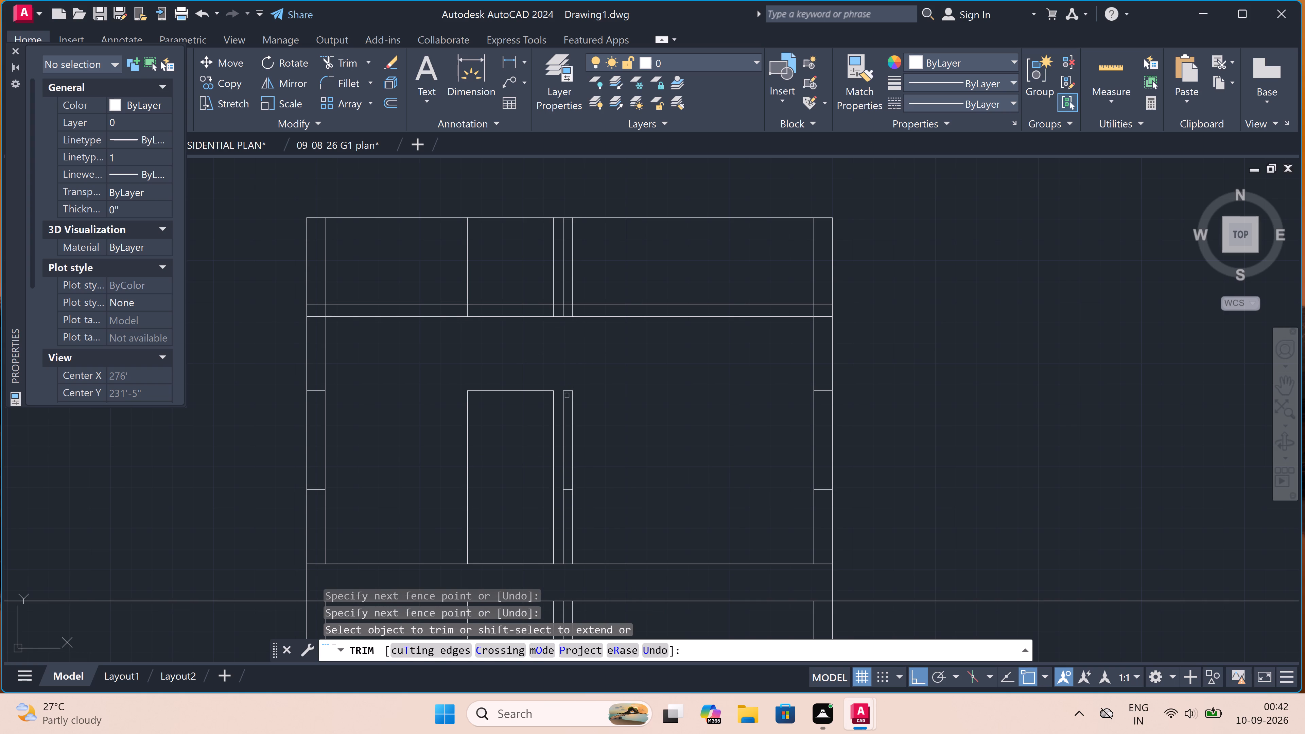
triple_click(565, 391)
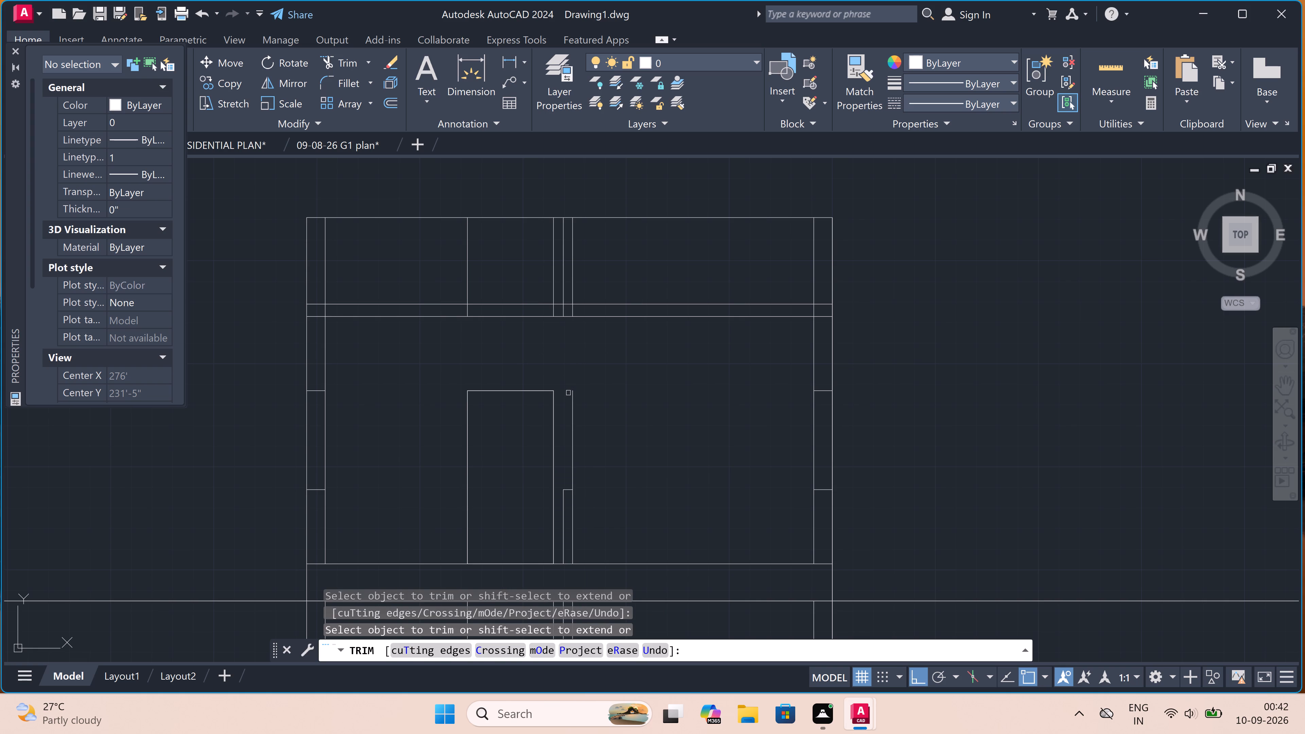
click(568, 393)
click(571, 399)
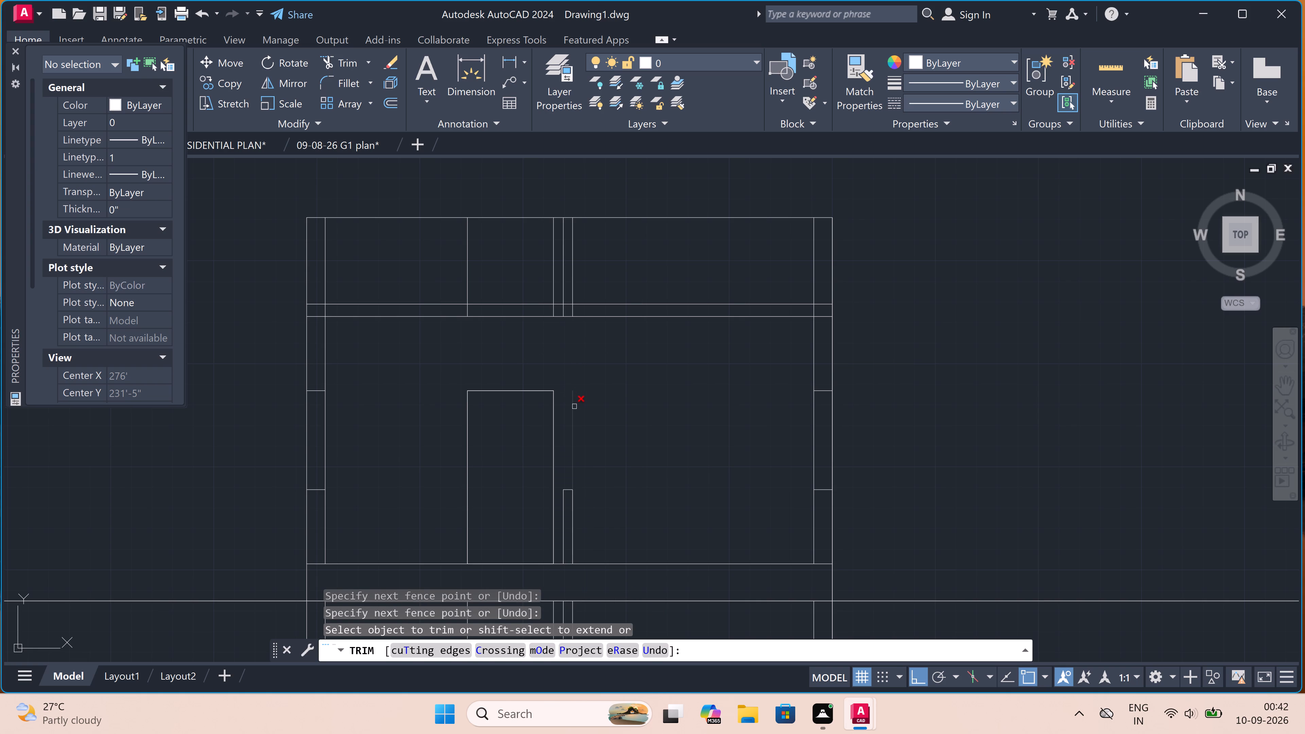
double_click(565, 517)
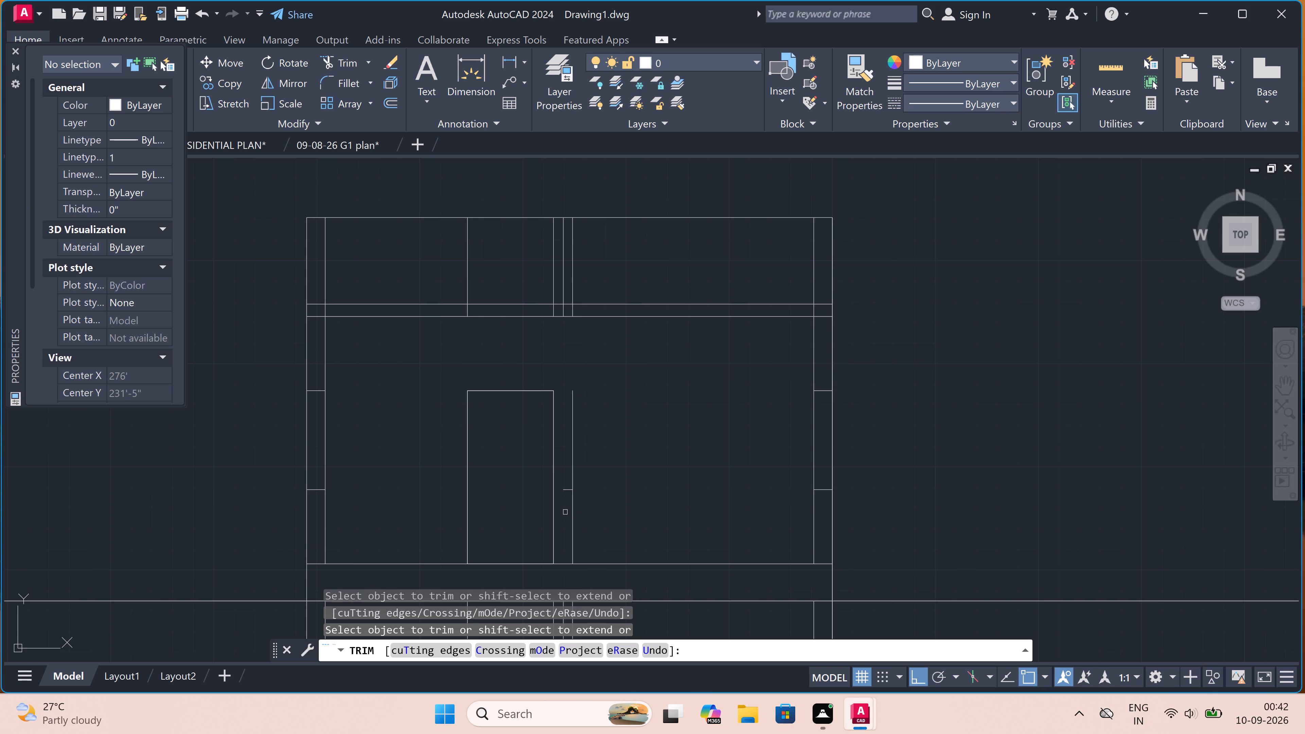
double_click(565, 484)
click(575, 499)
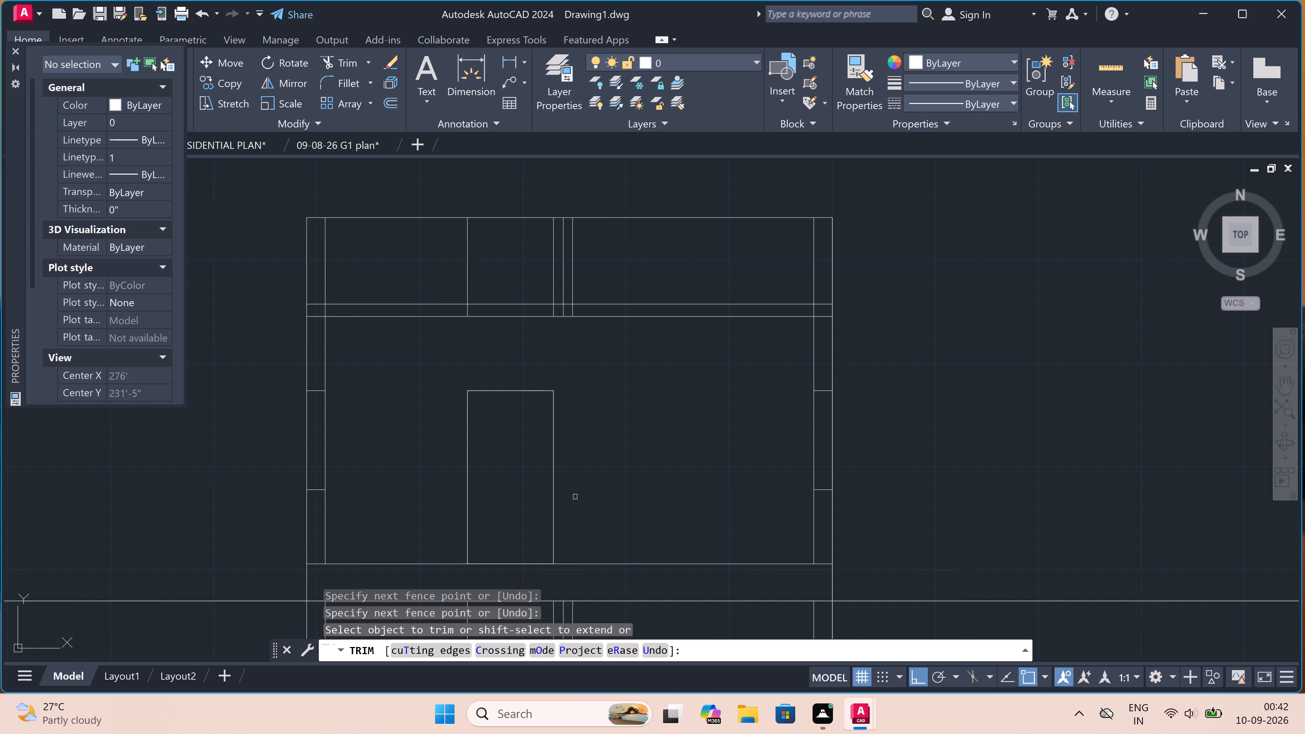
Trim the inner vertical projection lines between the roof slab and the parapet top in the section, keeping the outer edges.
scroll(620, 427, down, 2)
scroll(583, 369, up, 2)
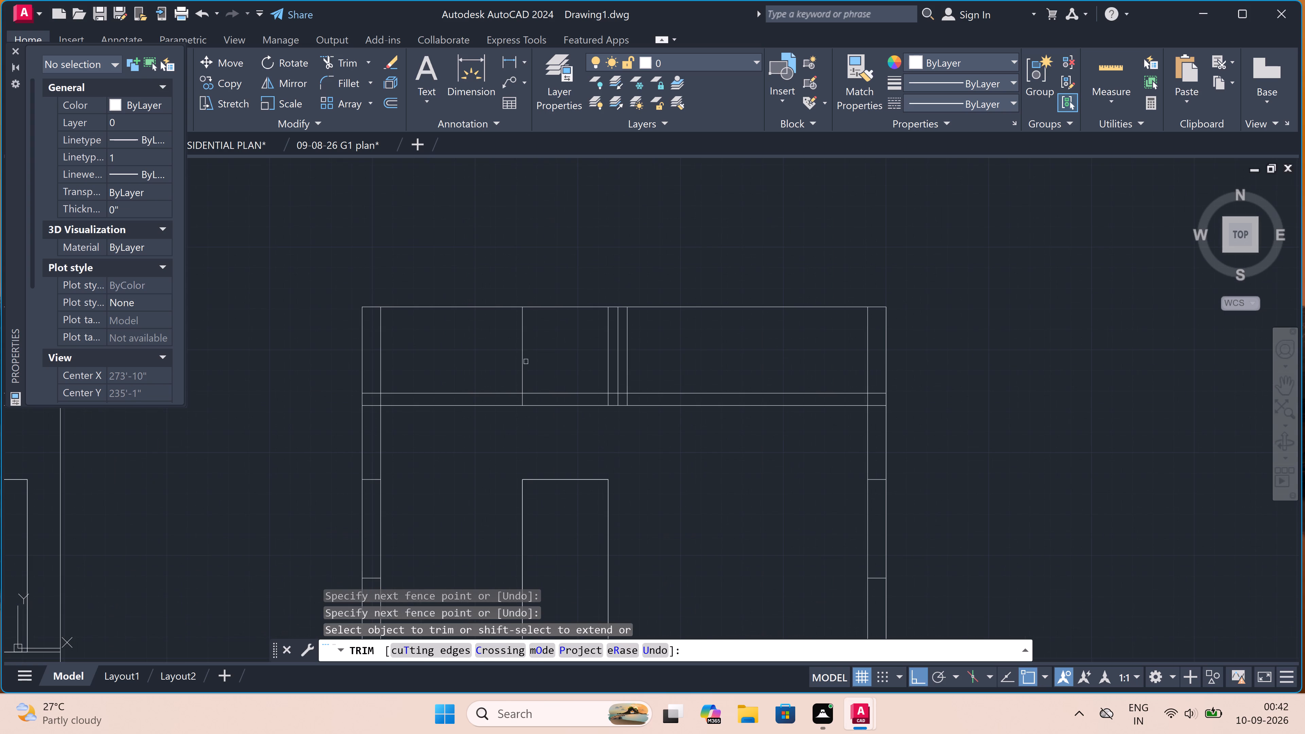
drag(371, 372, 379, 372)
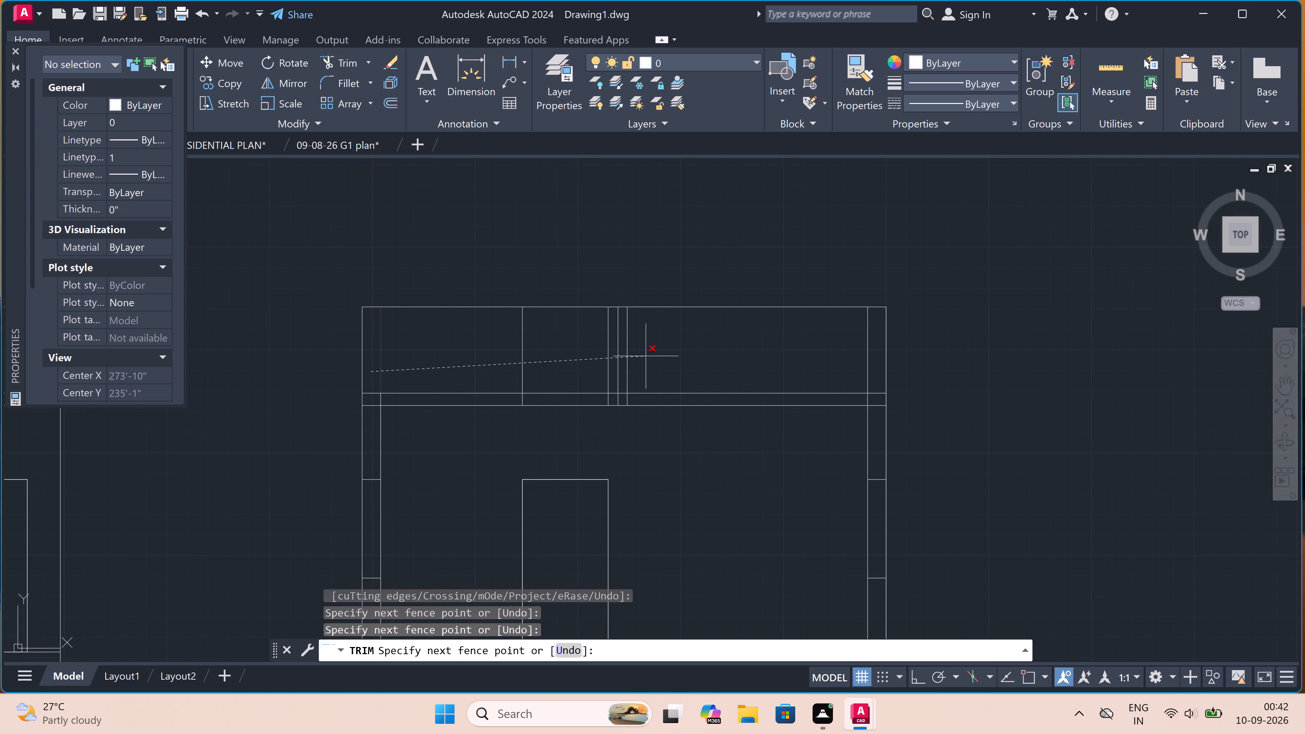
double_click(870, 348)
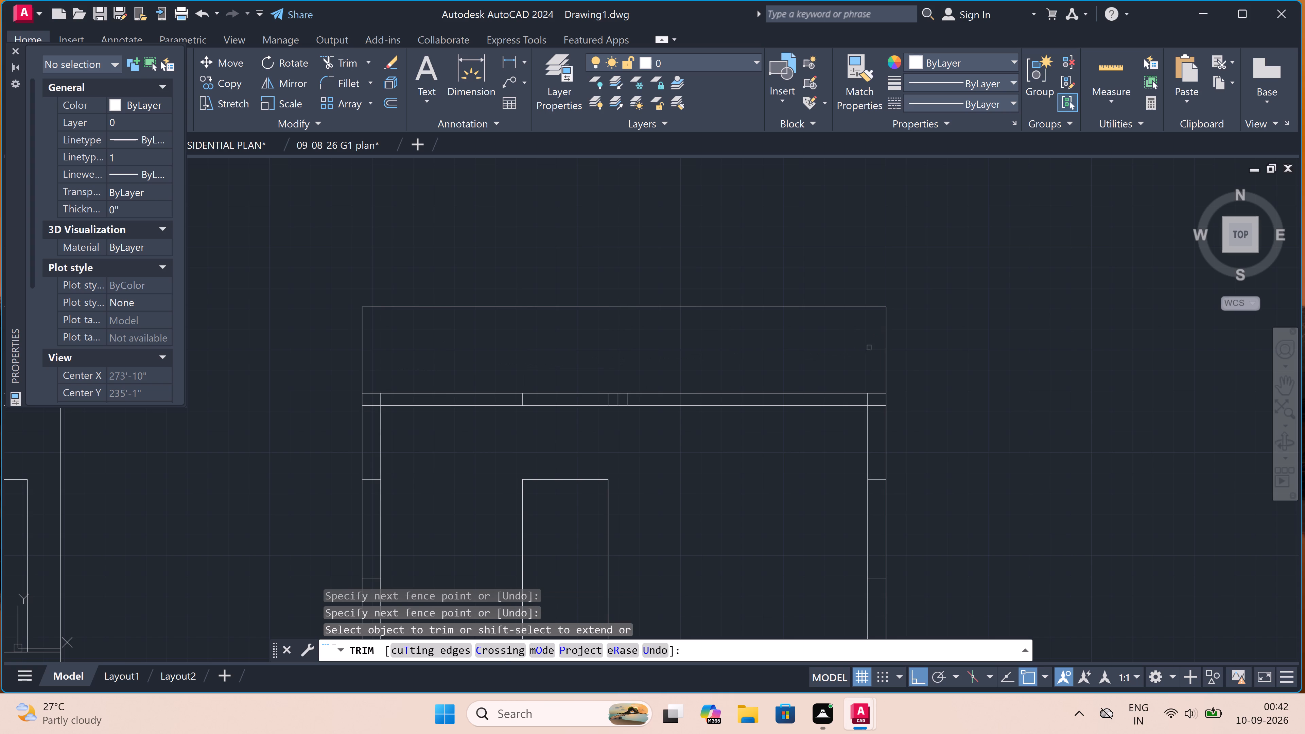
Trim the inner vertical line pieces within the roof slab thickness across the full width of the section.
scroll(353, 401, up, 2)
double_click(407, 391)
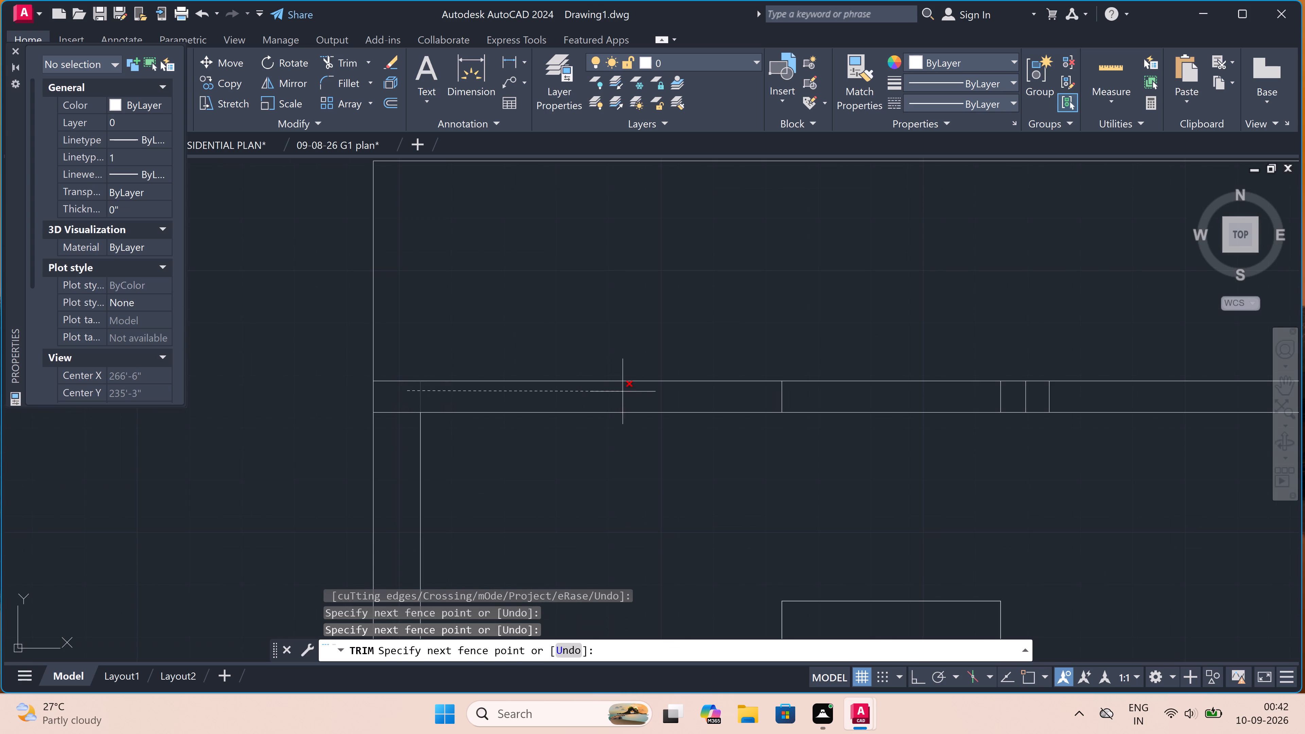
scroll(623, 391, down, 4)
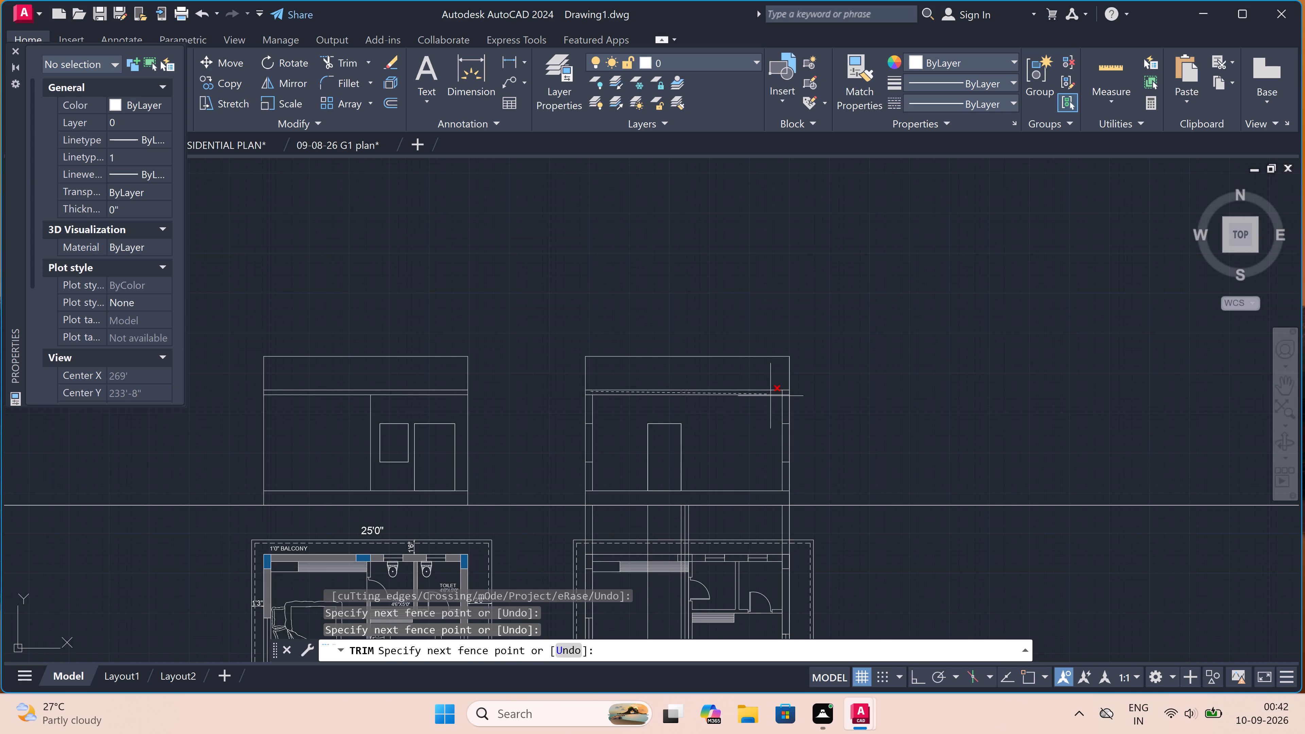
scroll(772, 395, up, 3)
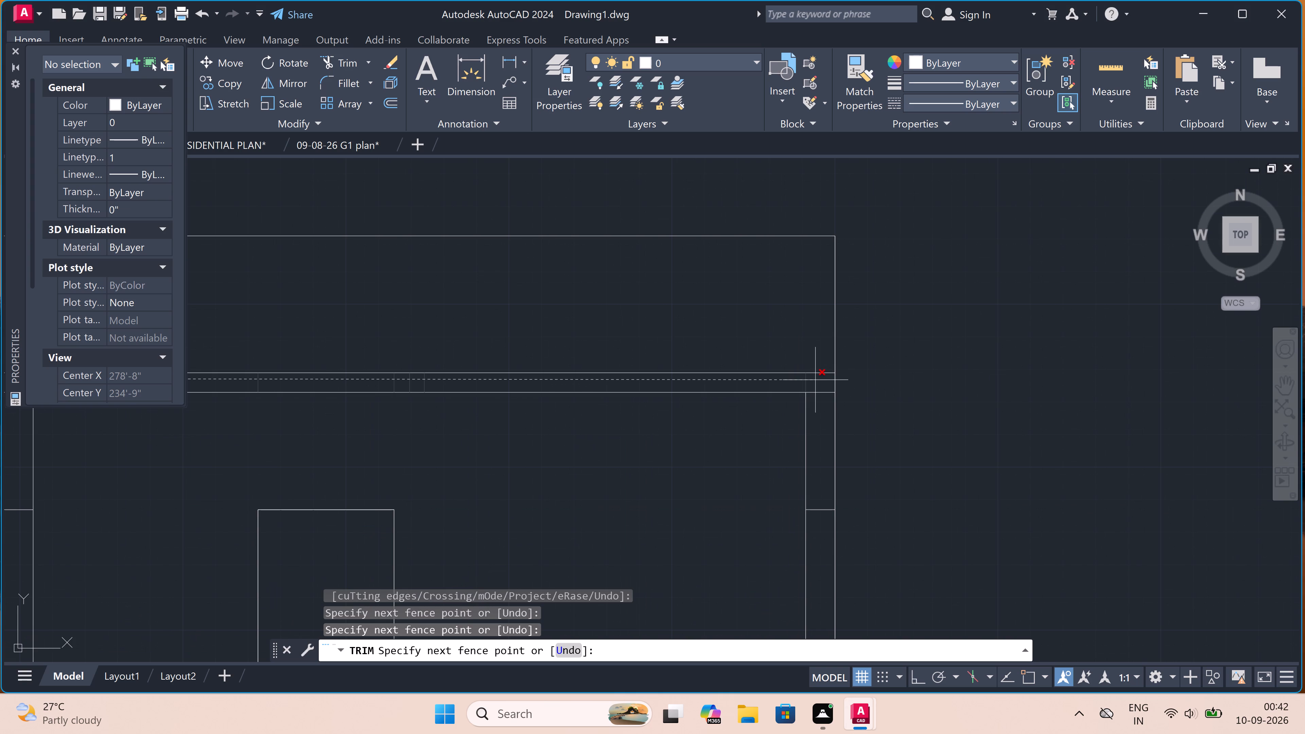
double_click(815, 380)
scroll(815, 380, down, 1)
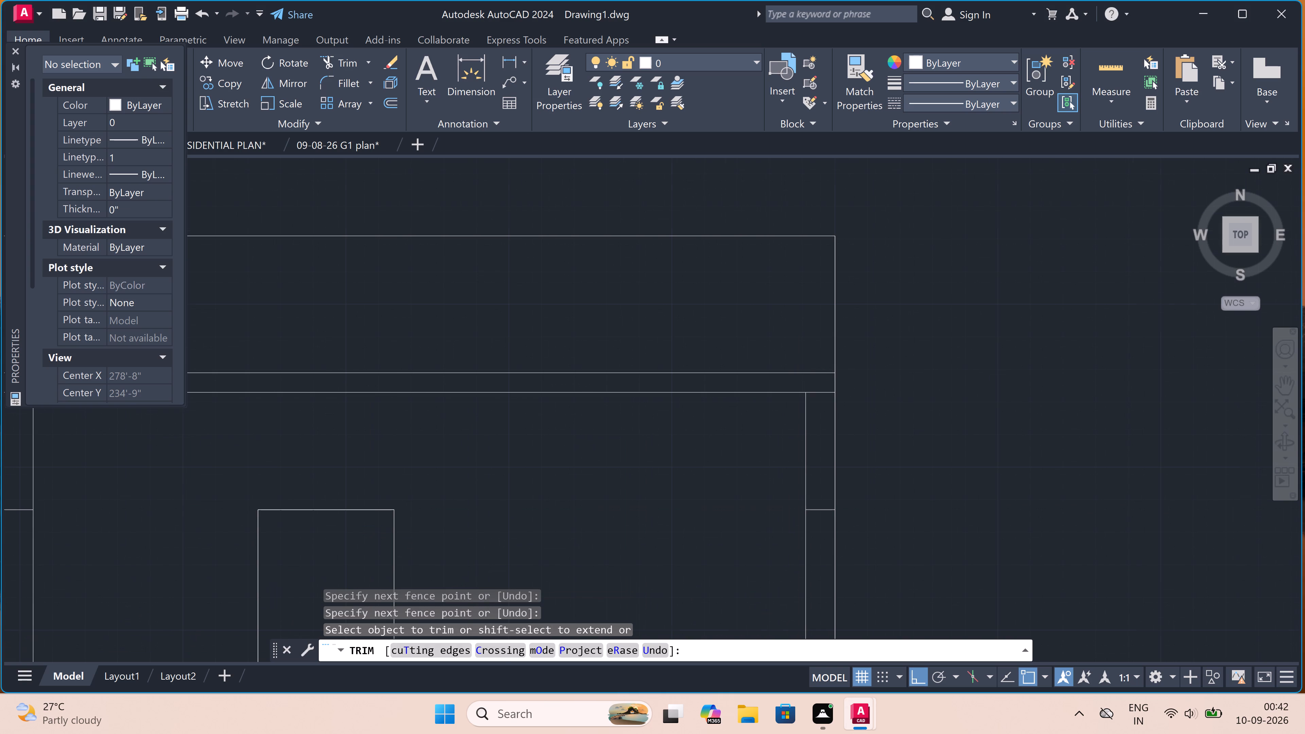
Trim the head and sill level line pieces inside both outer walls of the section.
scroll(815, 380, down, 1)
scroll(814, 416, up, 2)
drag(814, 414, 816, 423)
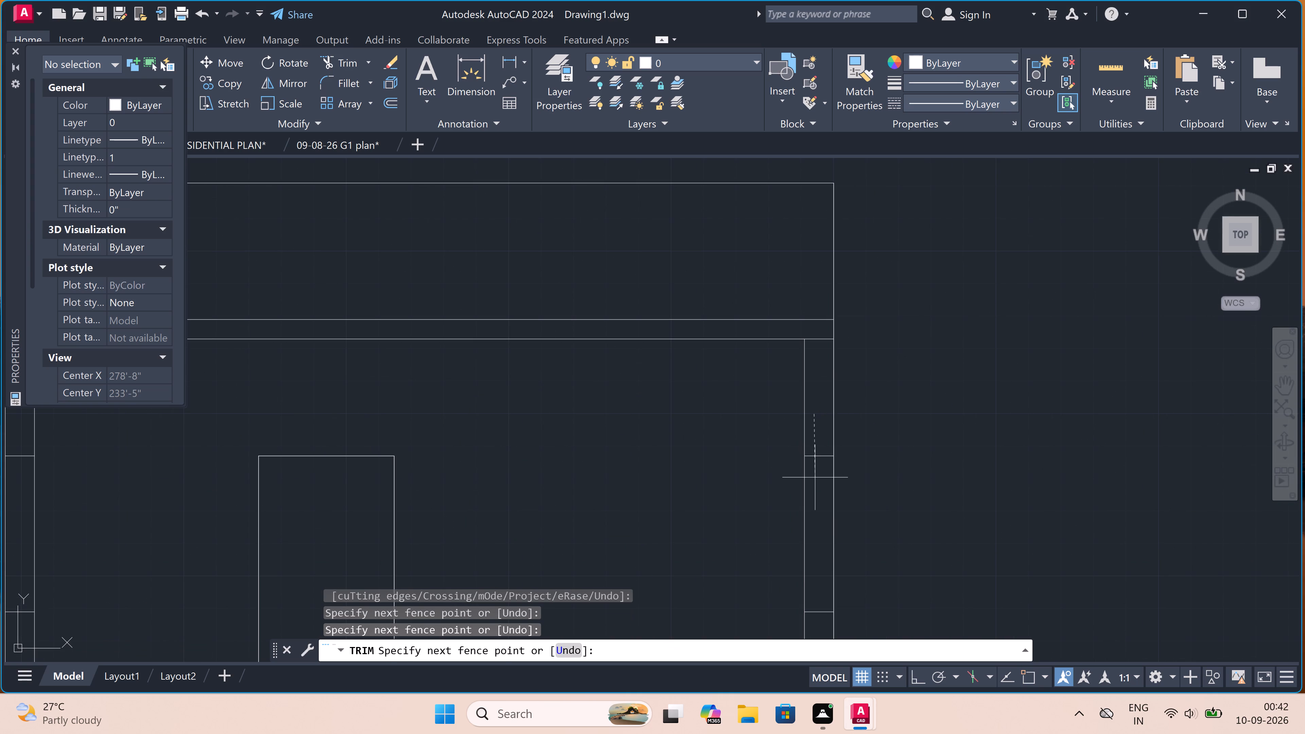
scroll(822, 506, down, 3)
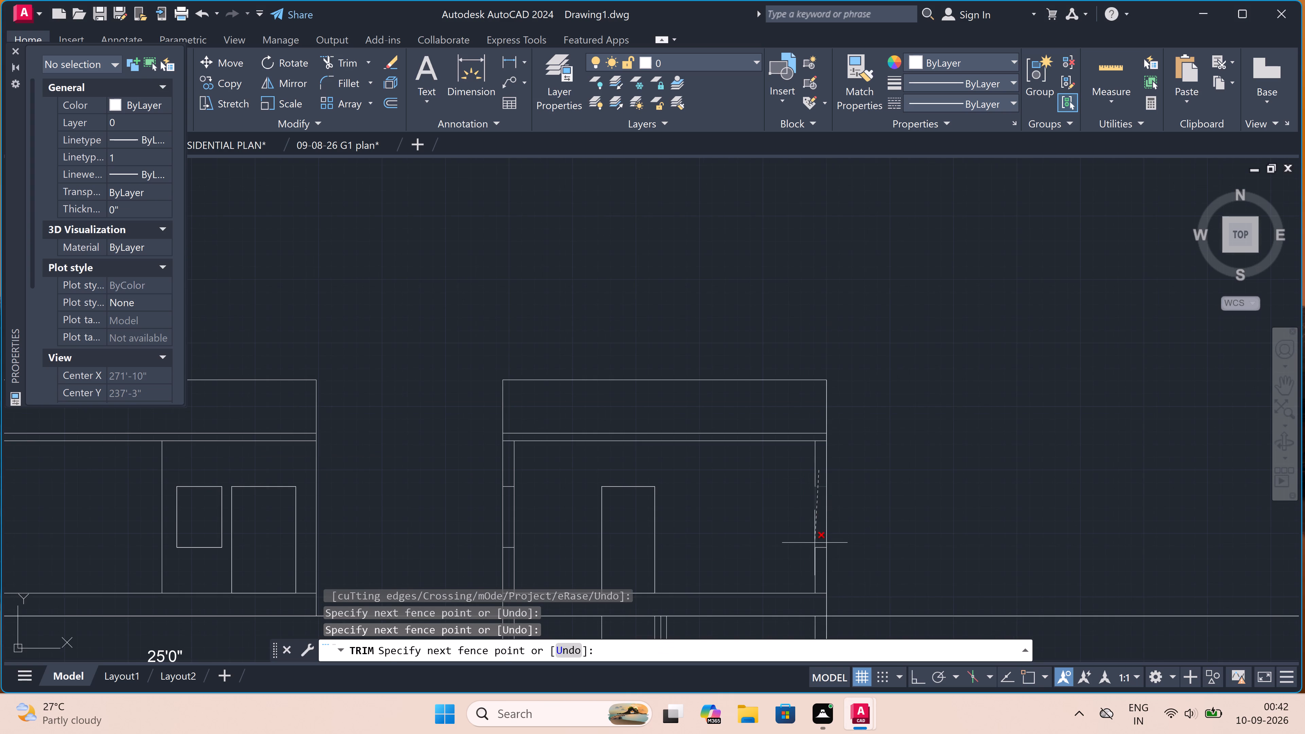
double_click(821, 553)
scroll(821, 553, down, 4)
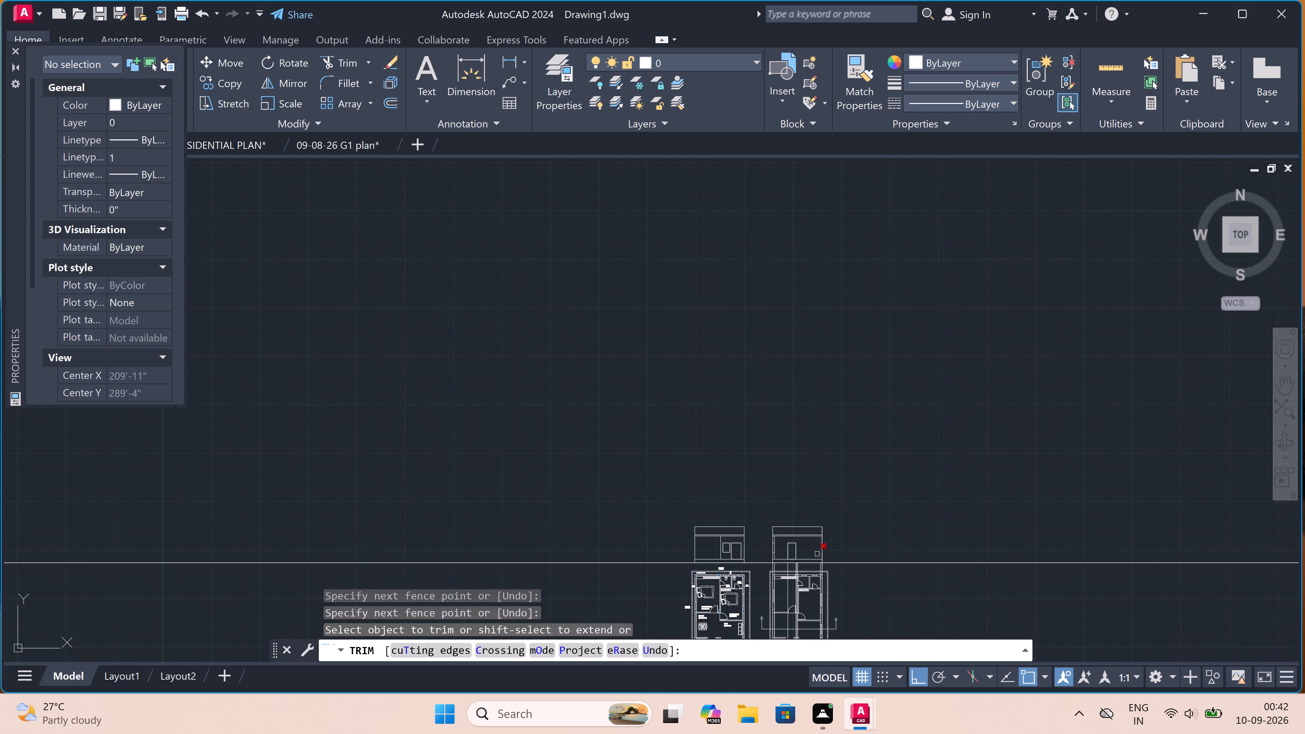
scroll(765, 562, up, 3)
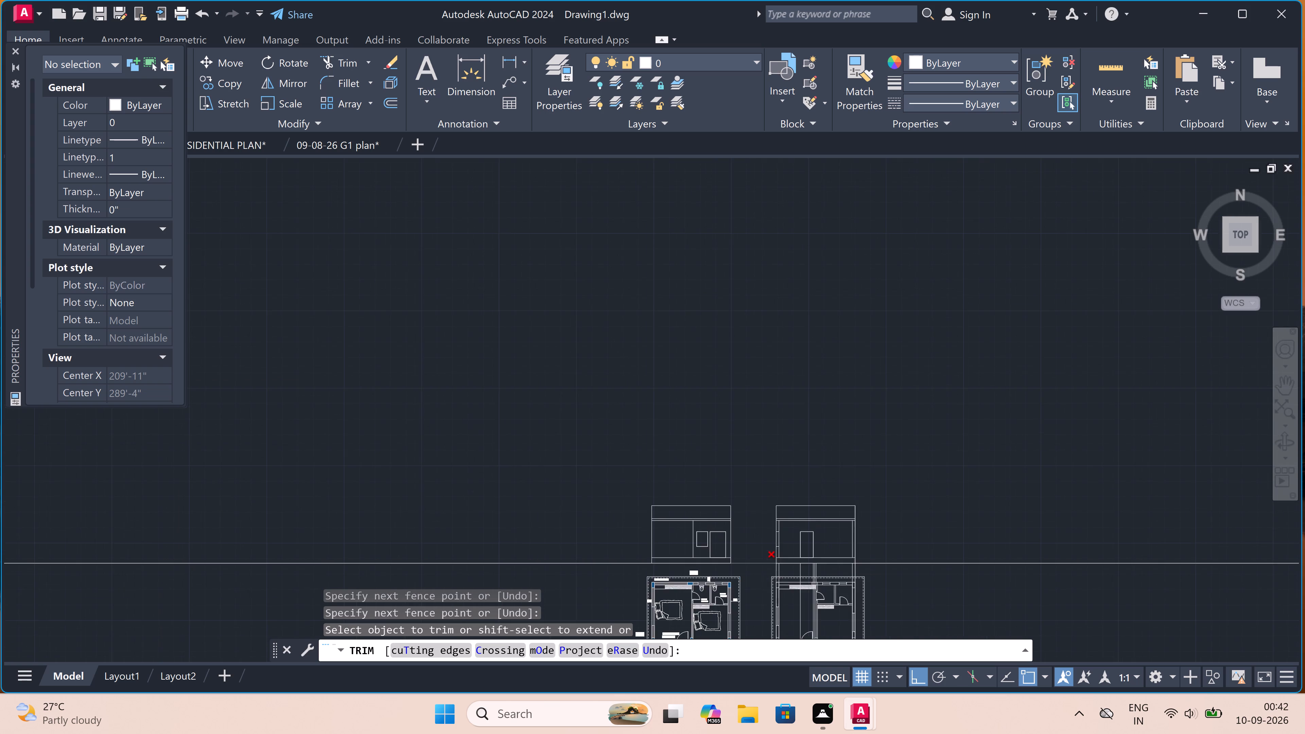
scroll(801, 533, up, 3)
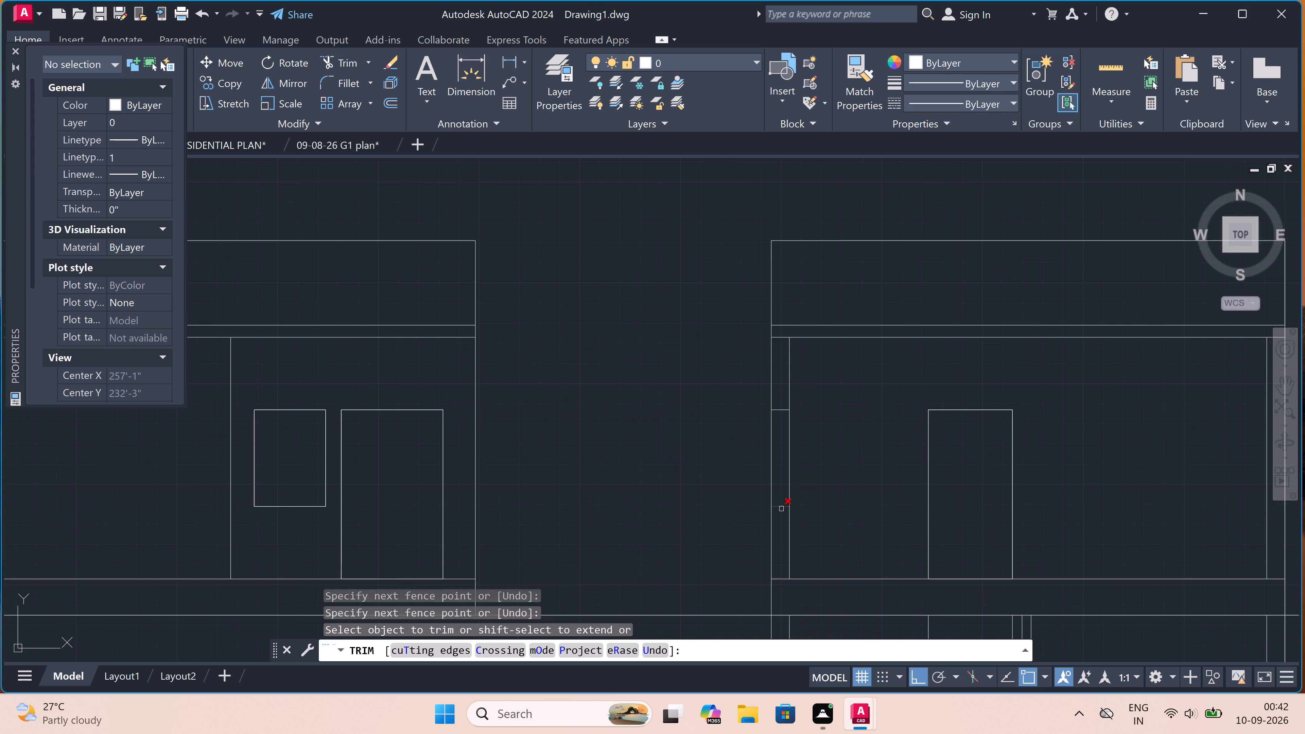
click(781, 509)
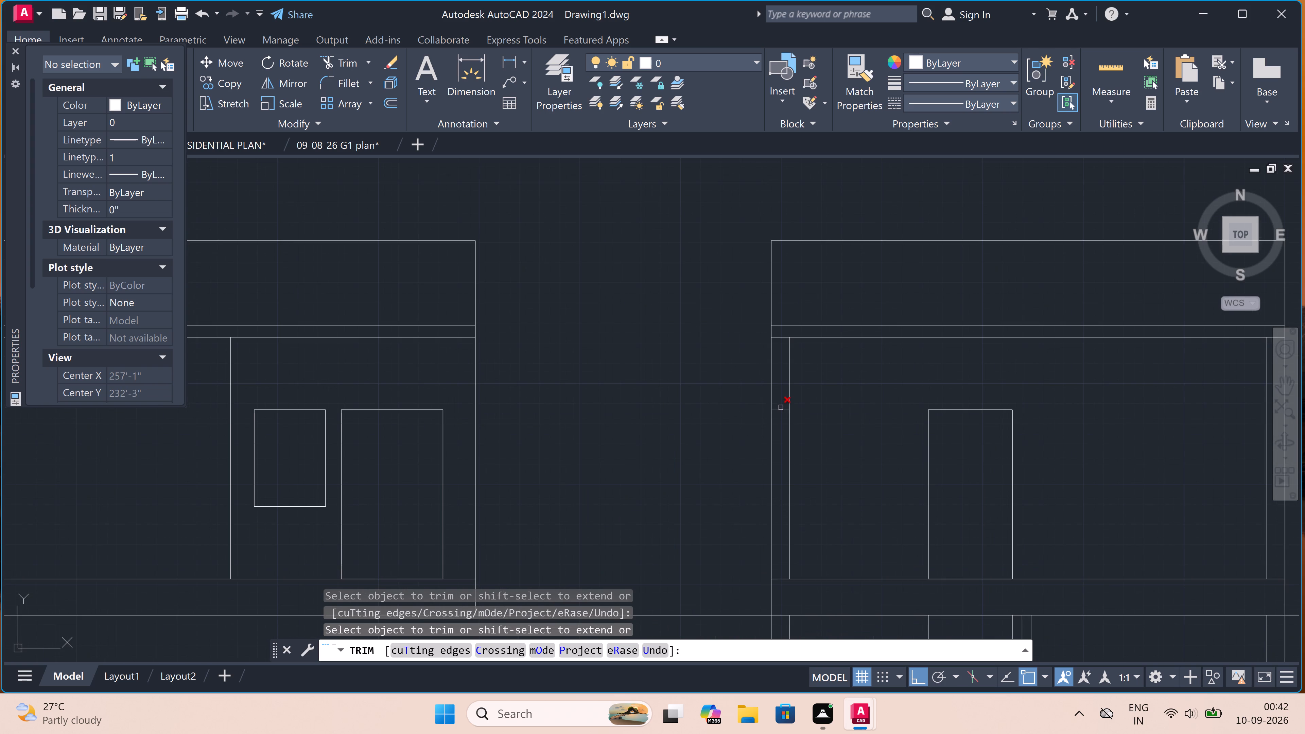
click(781, 405)
double_click(788, 445)
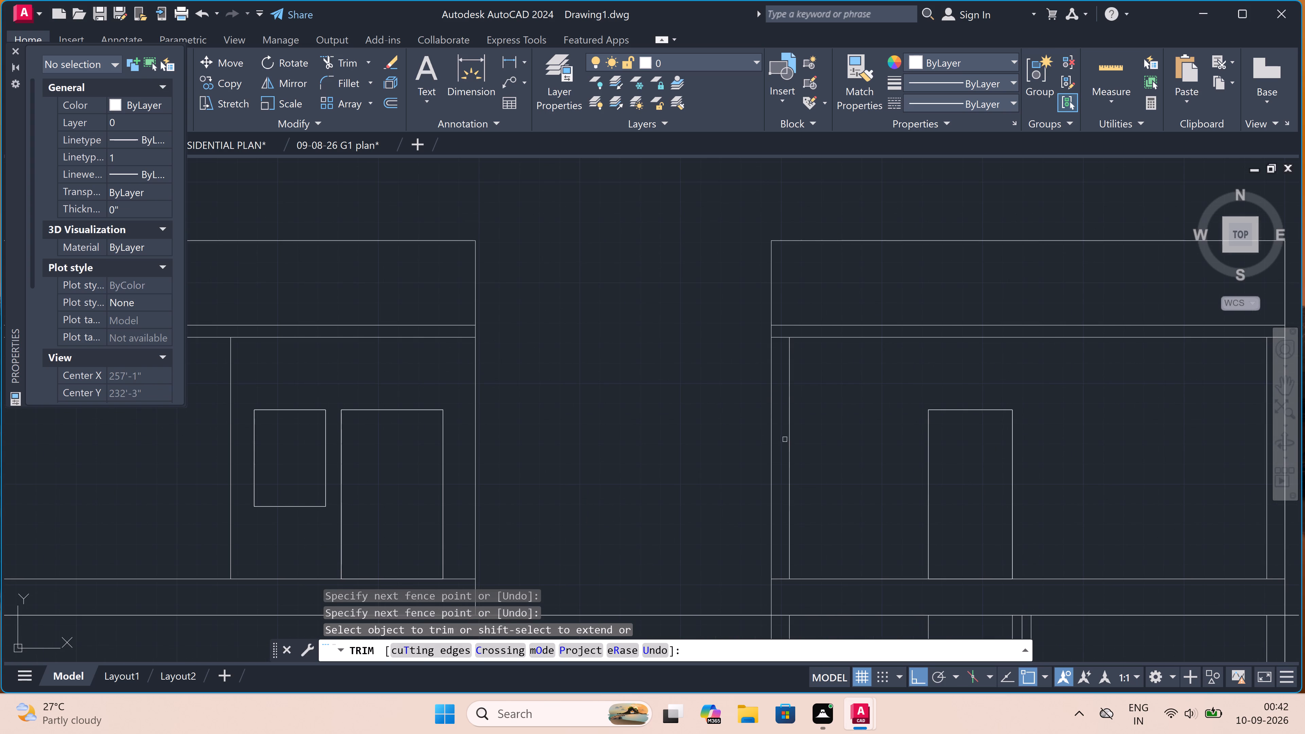
Trim the vertical projection lines between the section's ground line and the top of the plan below it.
scroll(715, 351, down, 6)
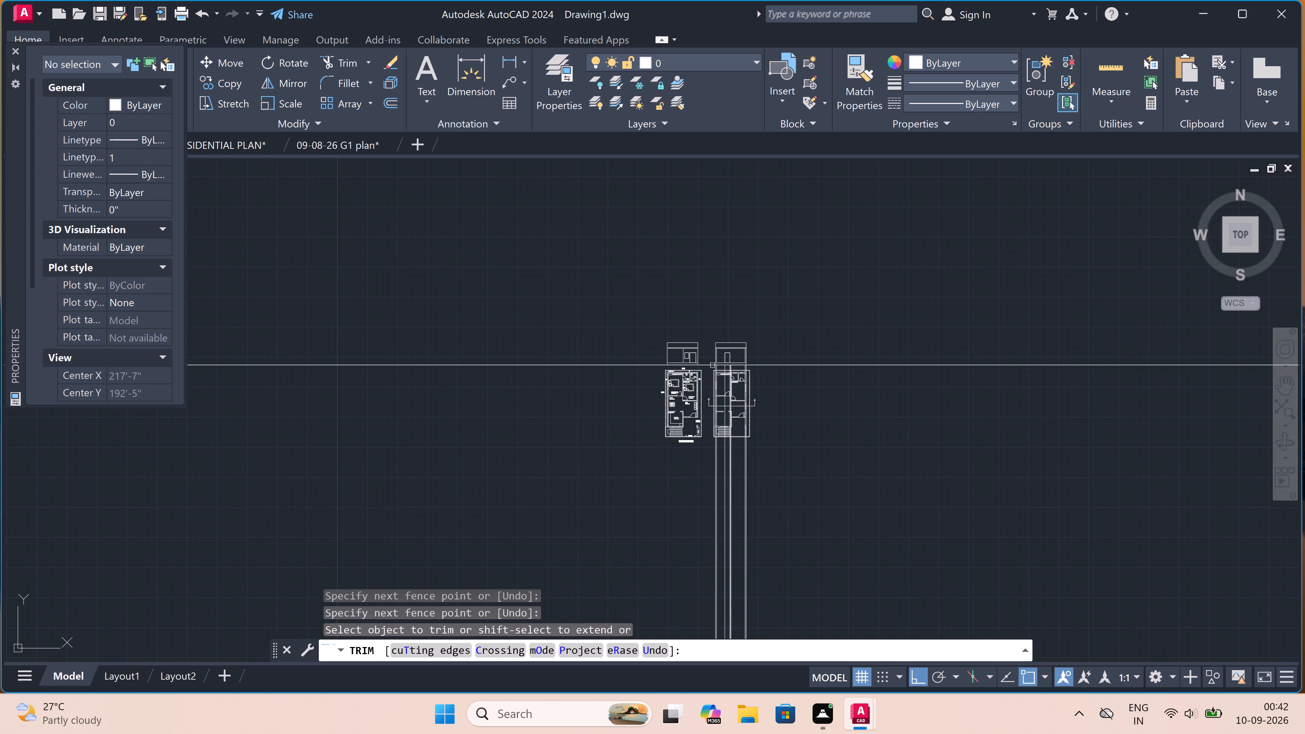
scroll(720, 382, up, 3)
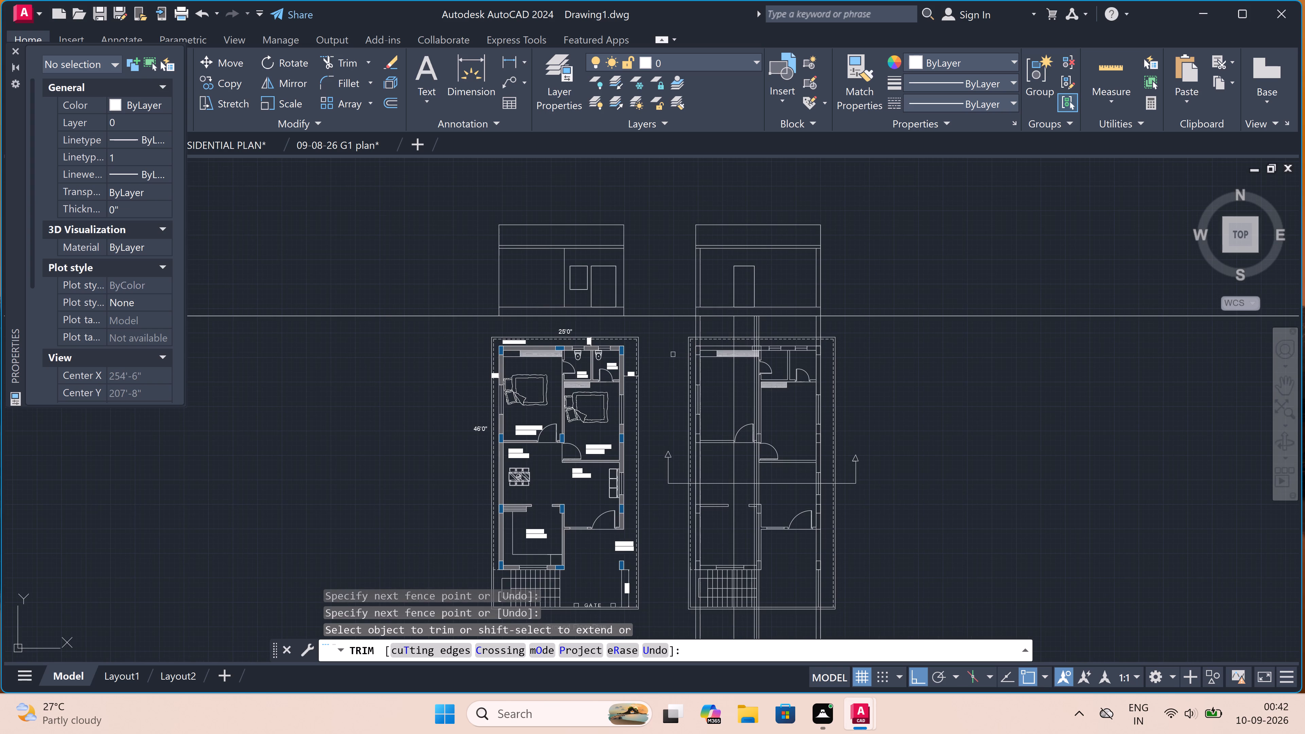
scroll(673, 354, up, 1)
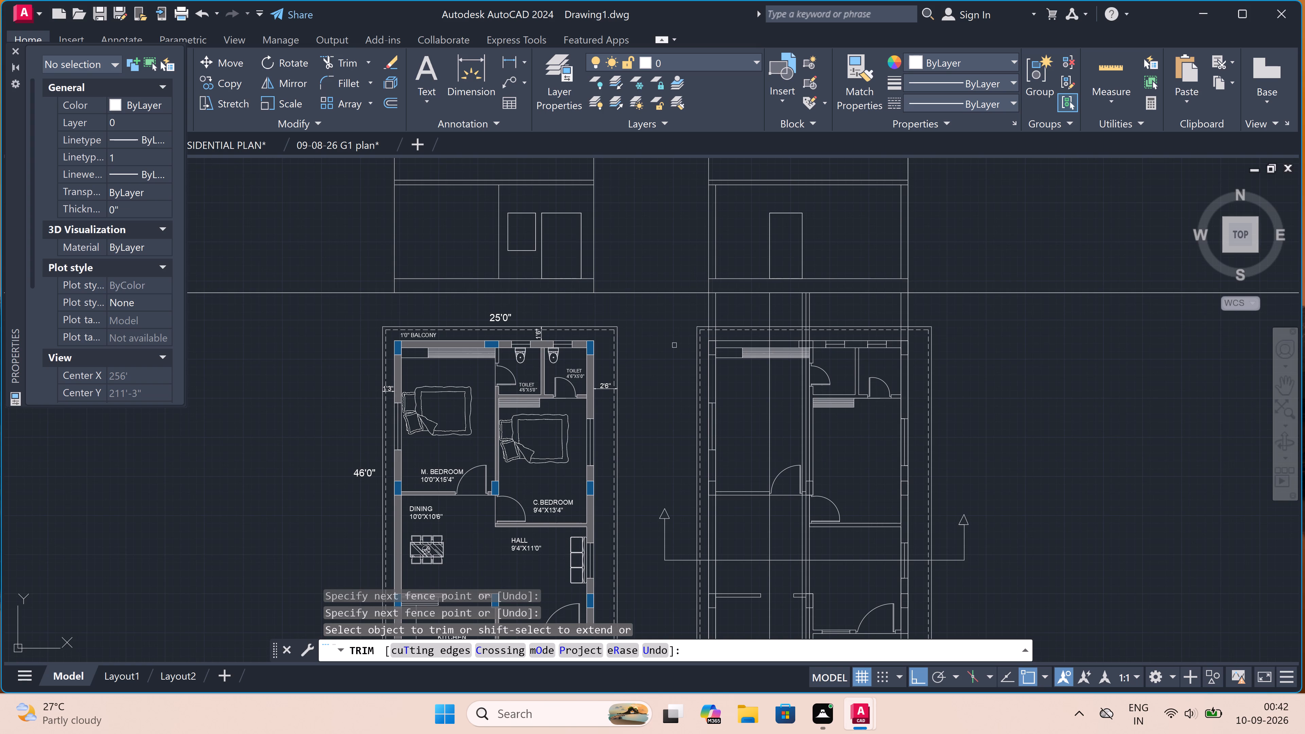
click(697, 303)
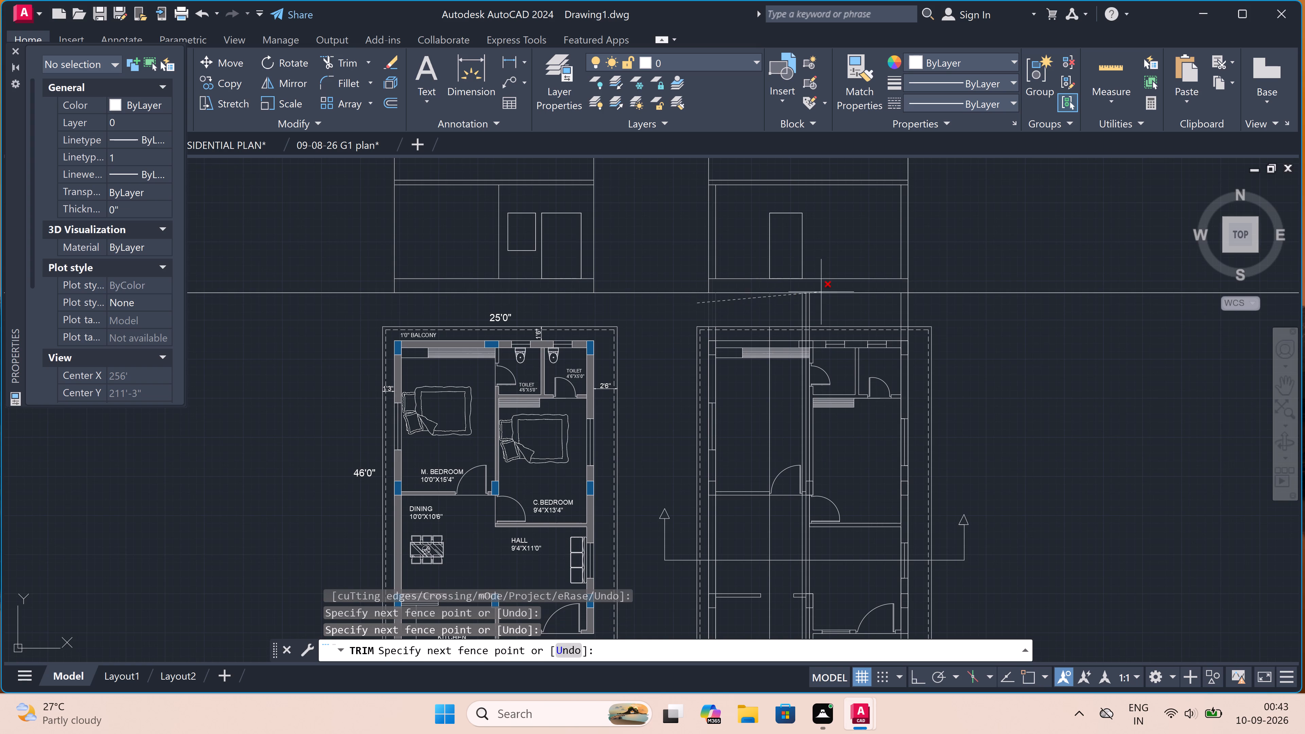
click(946, 311)
Erase the remaining vertical projection rays running down through and below the section's plan.
scroll(946, 311, down, 3)
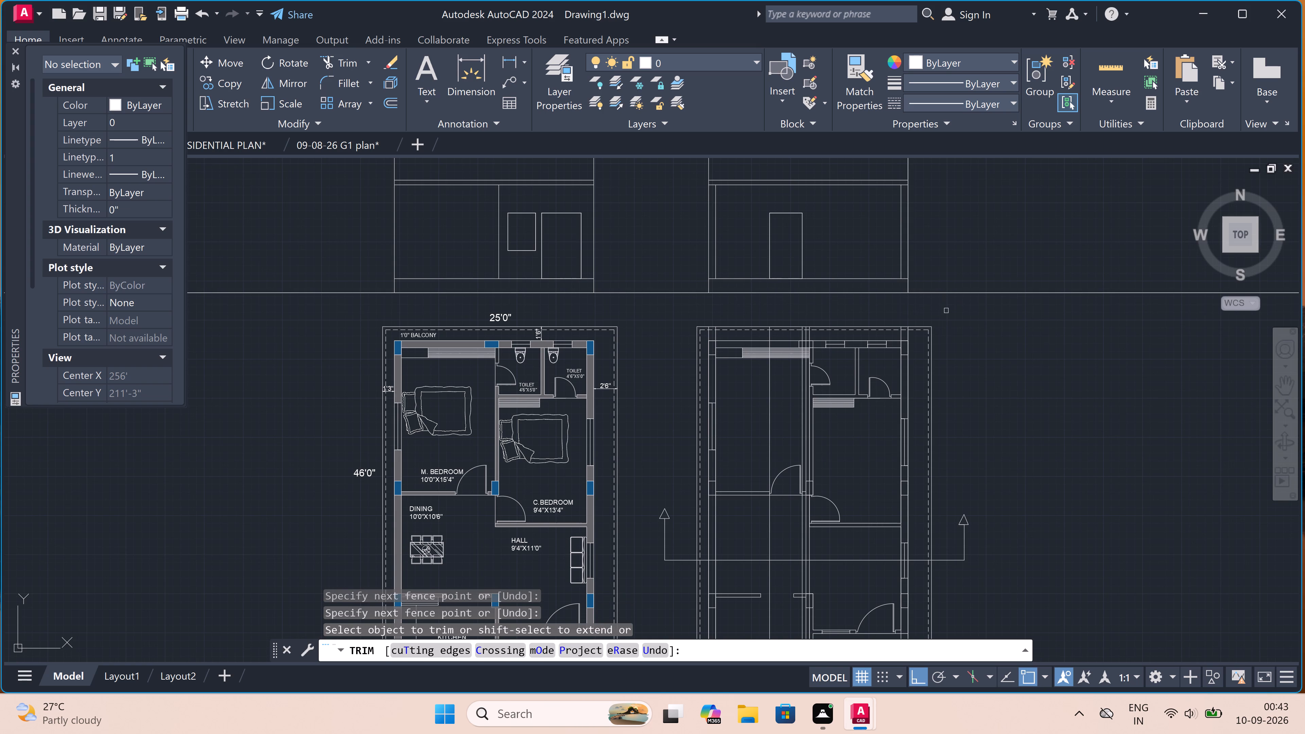
scroll(946, 311, down, 1)
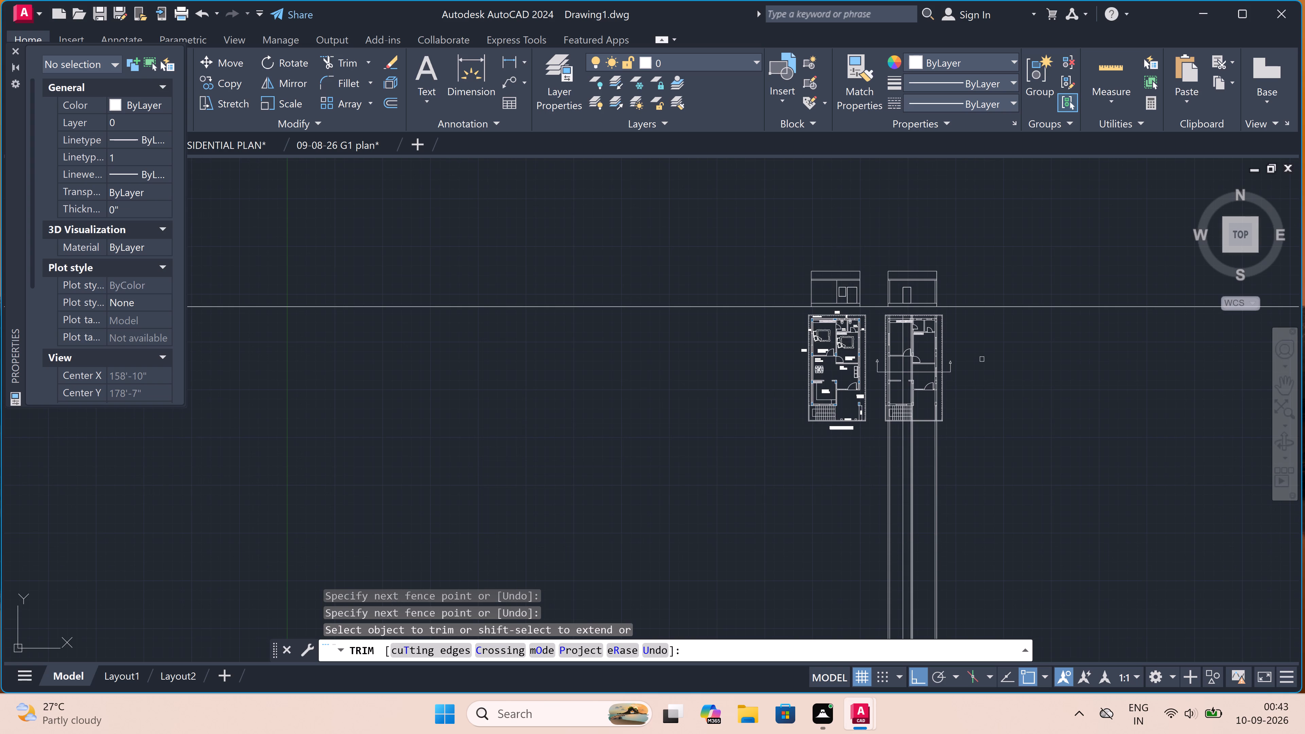
key(Escape)
drag(979, 423, 963, 449)
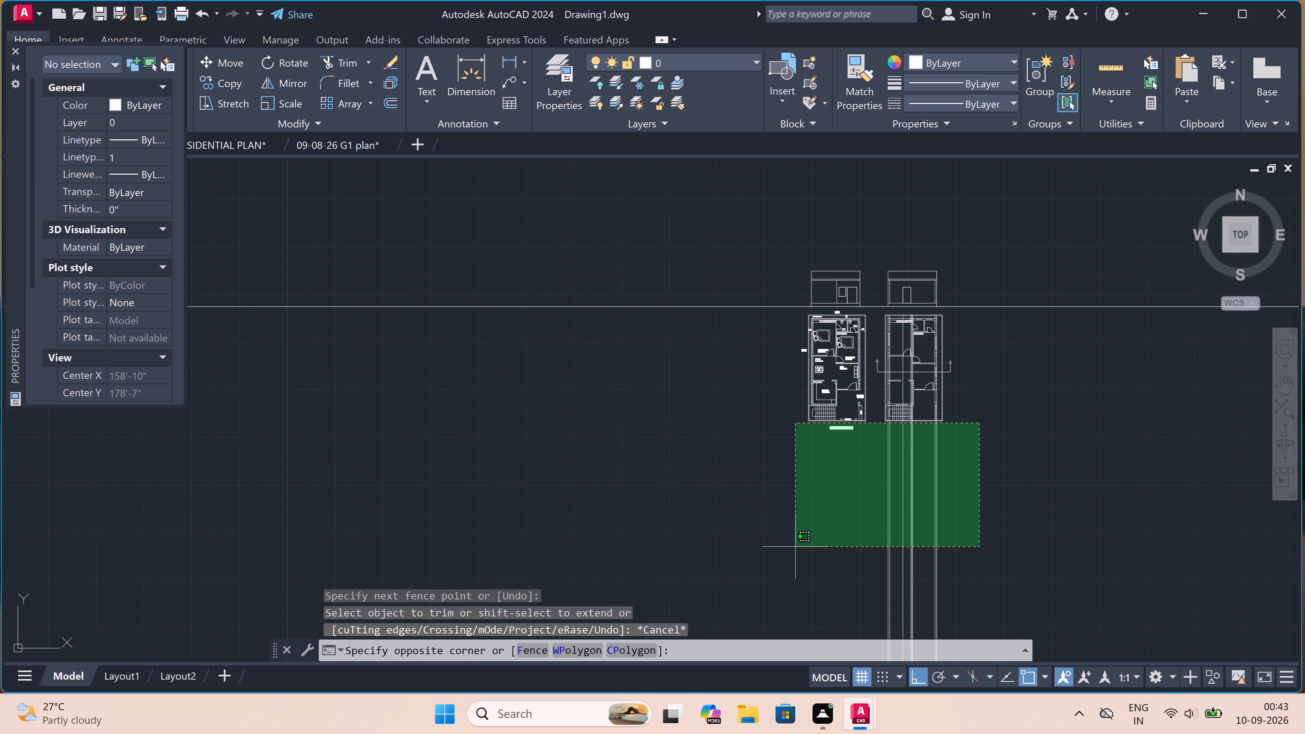
triple_click(878, 536)
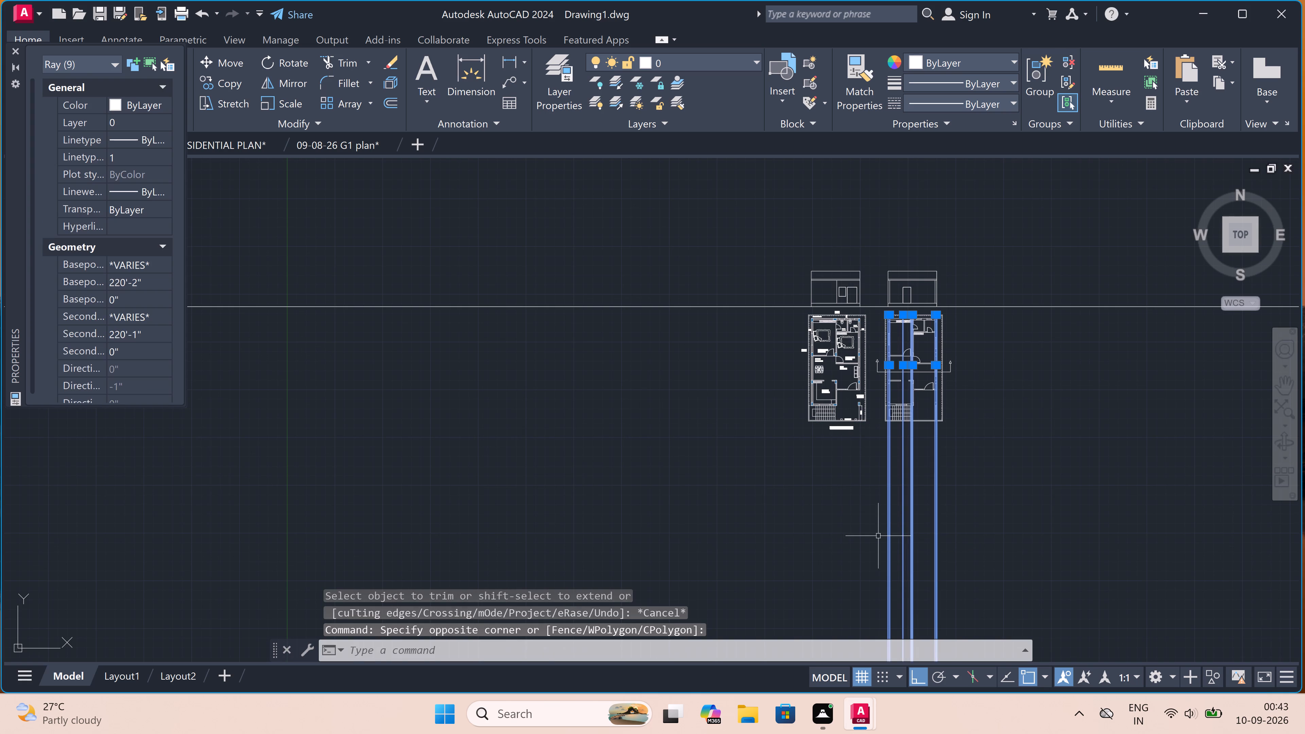
key(Delete)
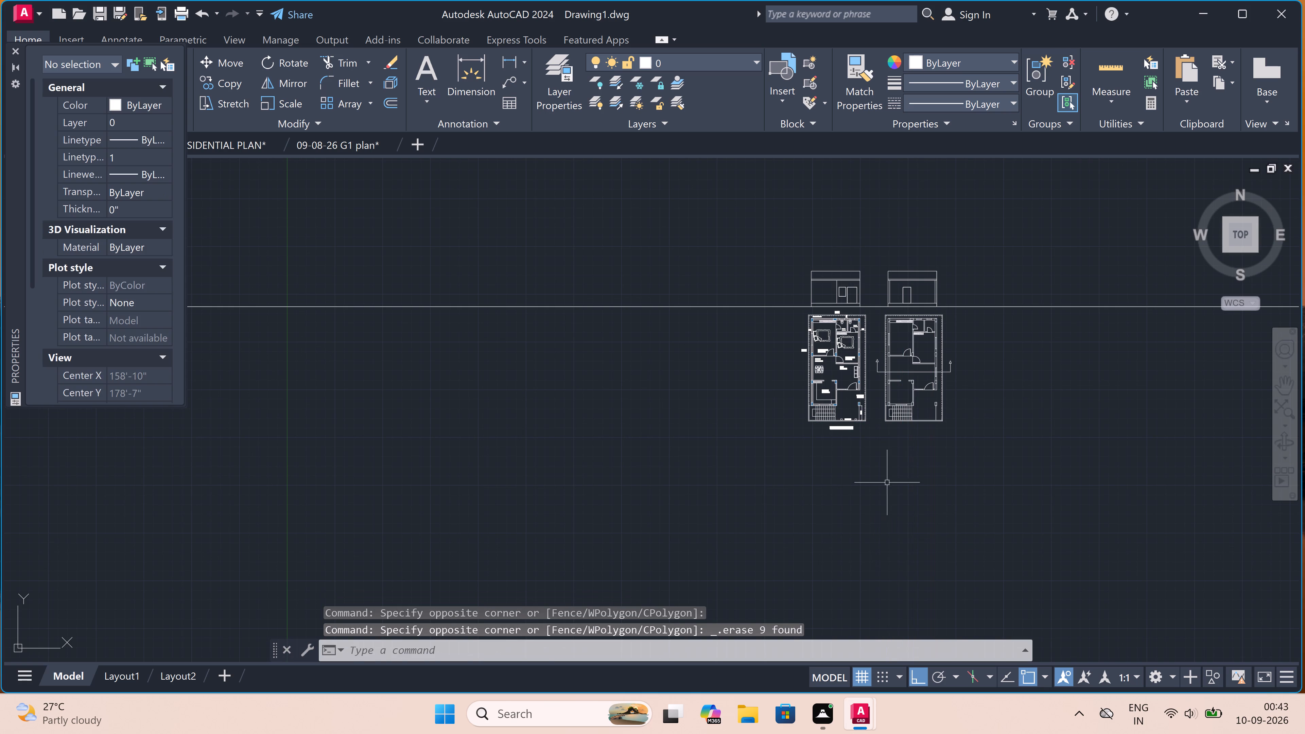
Trim the long ground line beyond both outer ends and in the gap between the elevation and the section.
scroll(932, 329, up, 2)
scroll(924, 324, down, 3)
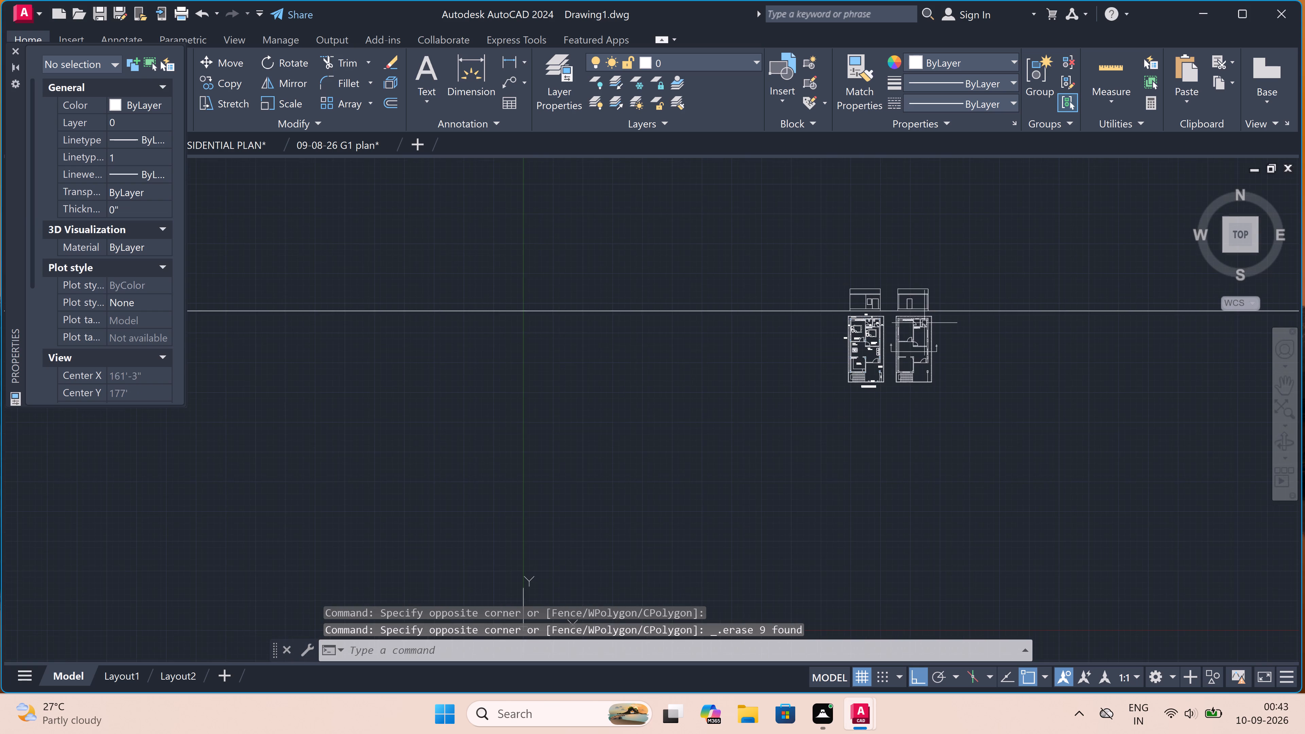
scroll(932, 305, up, 3)
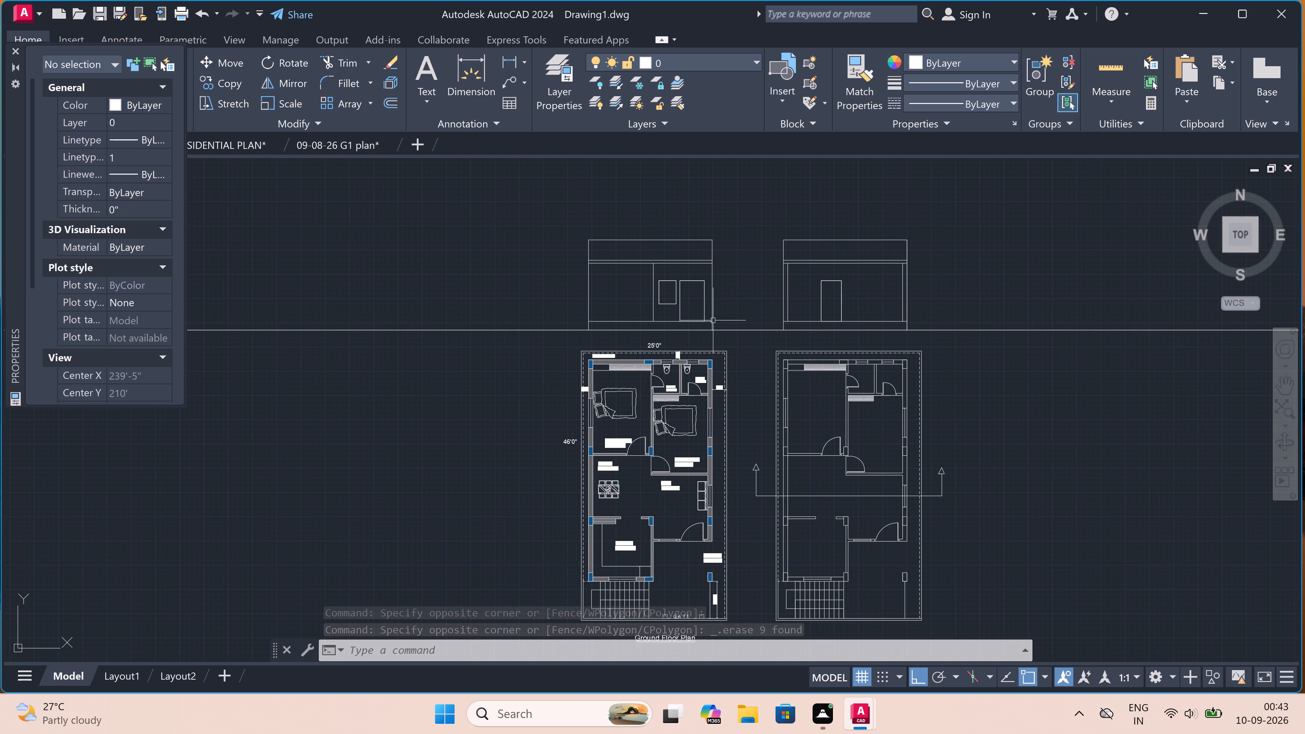
text(tr)
key(space)
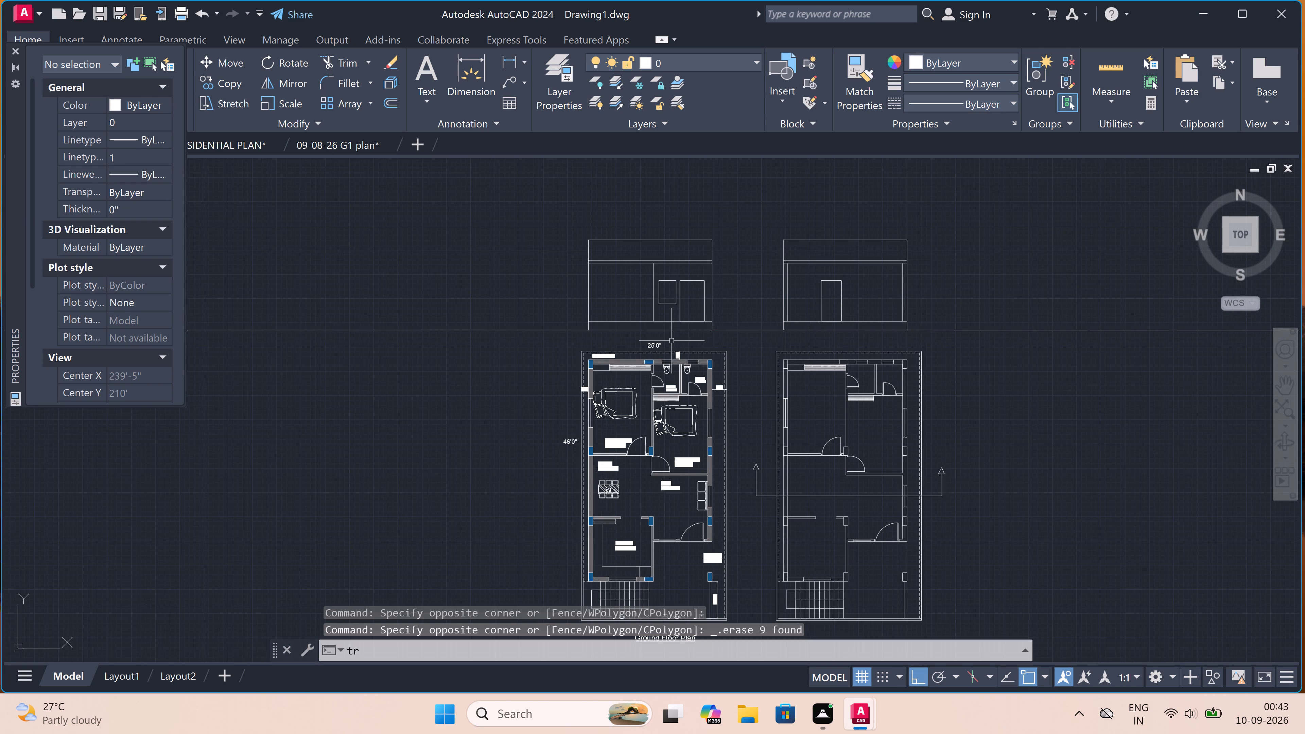
click(551, 327)
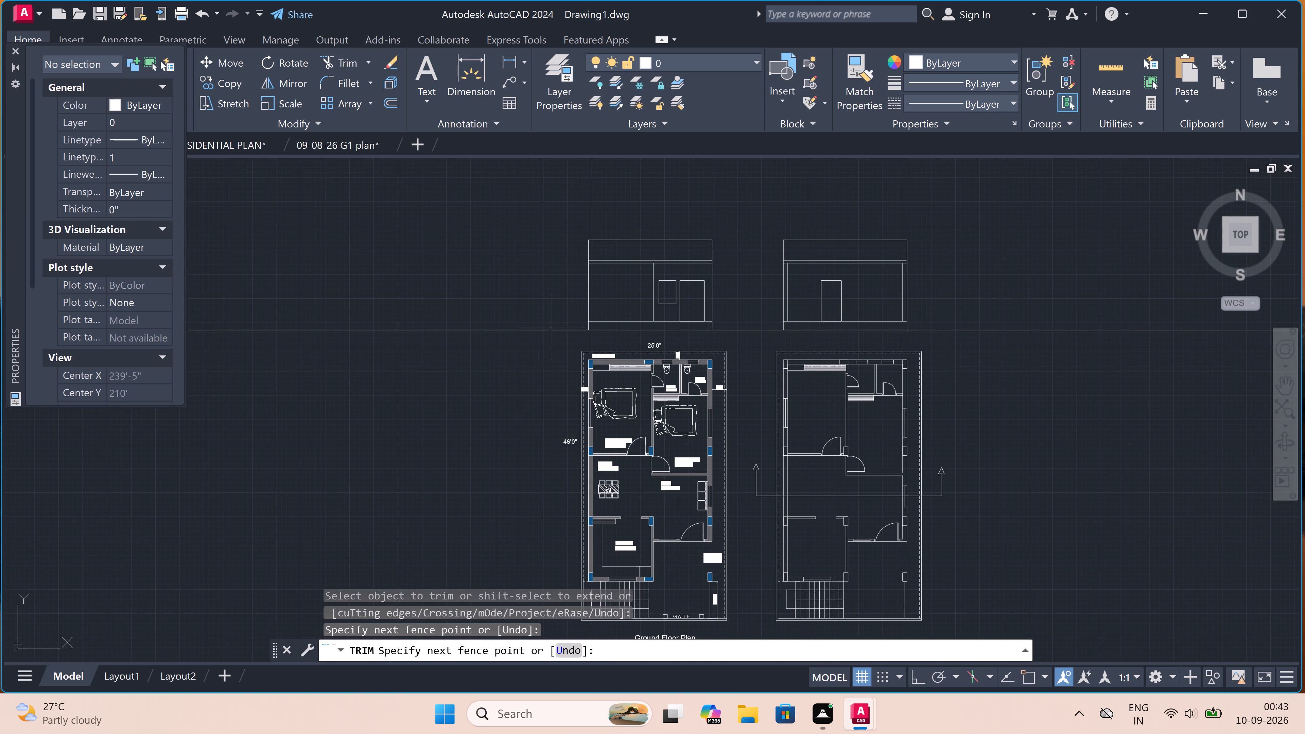
click(542, 364)
scroll(543, 361, down, 2)
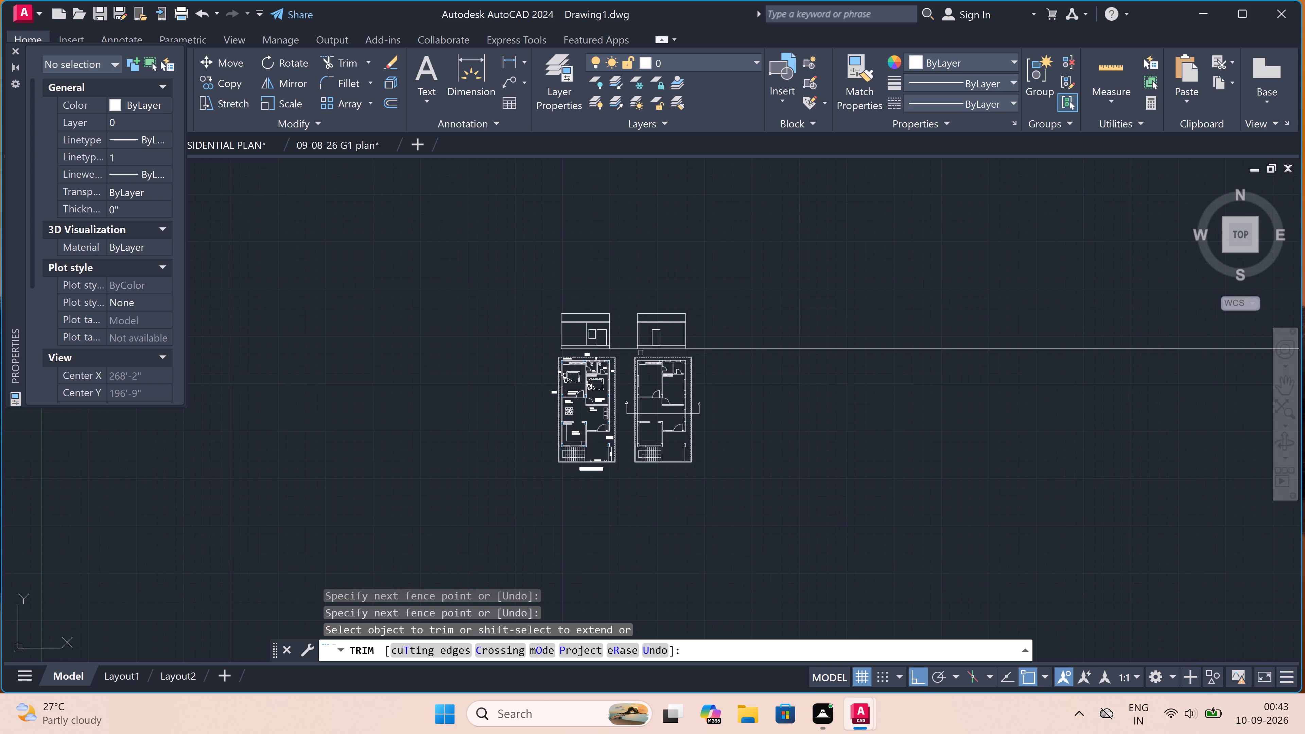
scroll(628, 350, up, 3)
drag(604, 346, 604, 341)
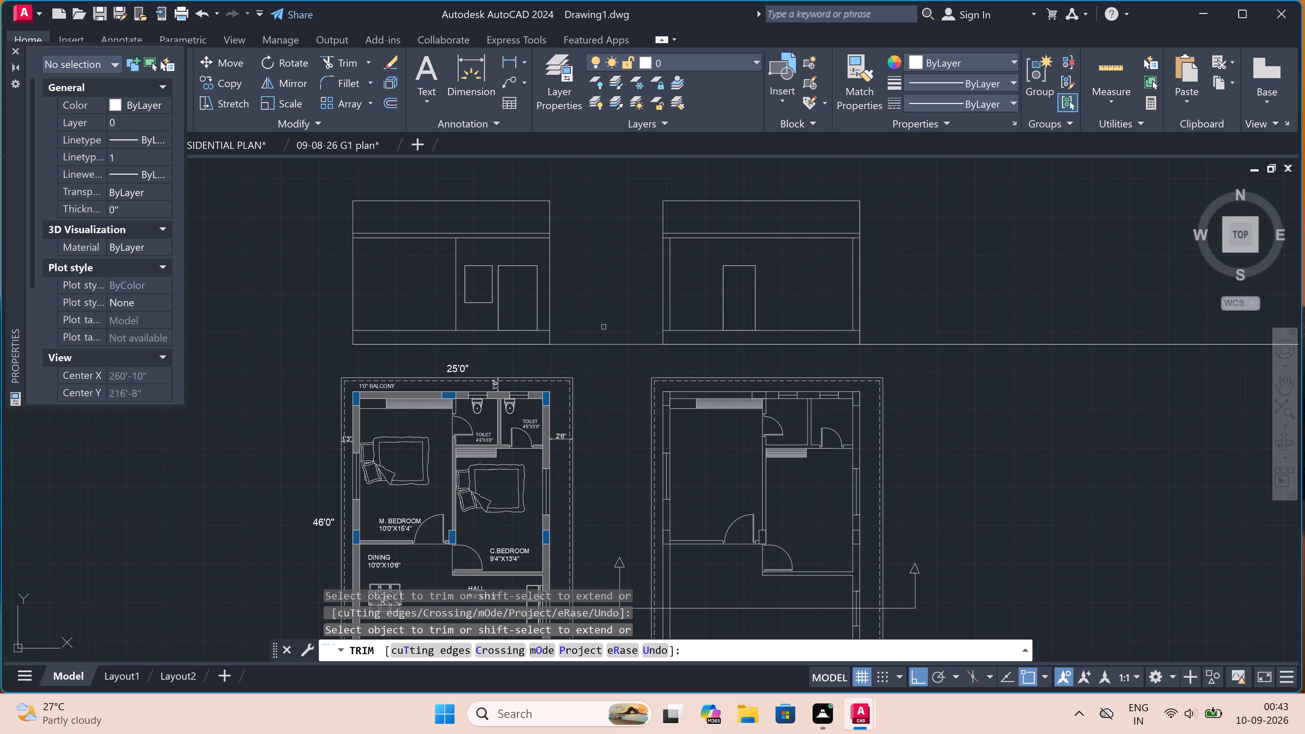
drag(603, 327, 606, 352)
click(606, 373)
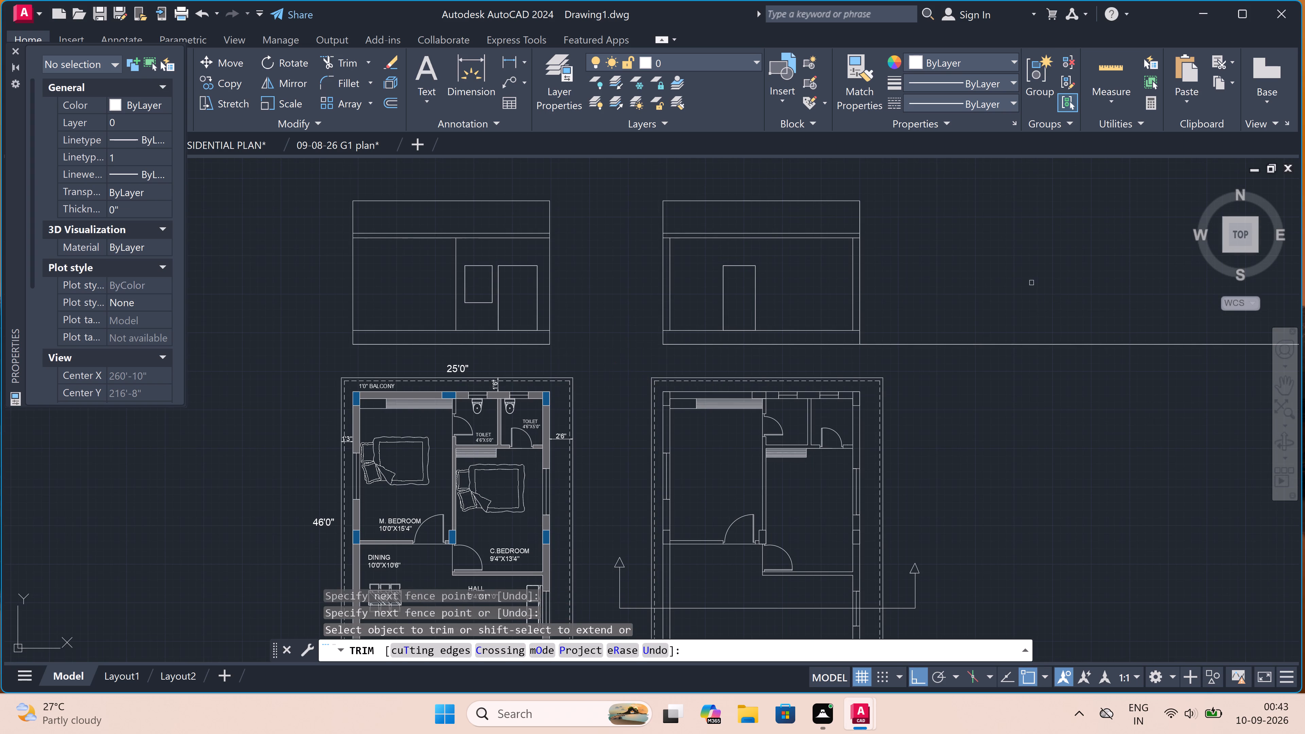
drag(1033, 281, 1033, 306)
click(1037, 403)
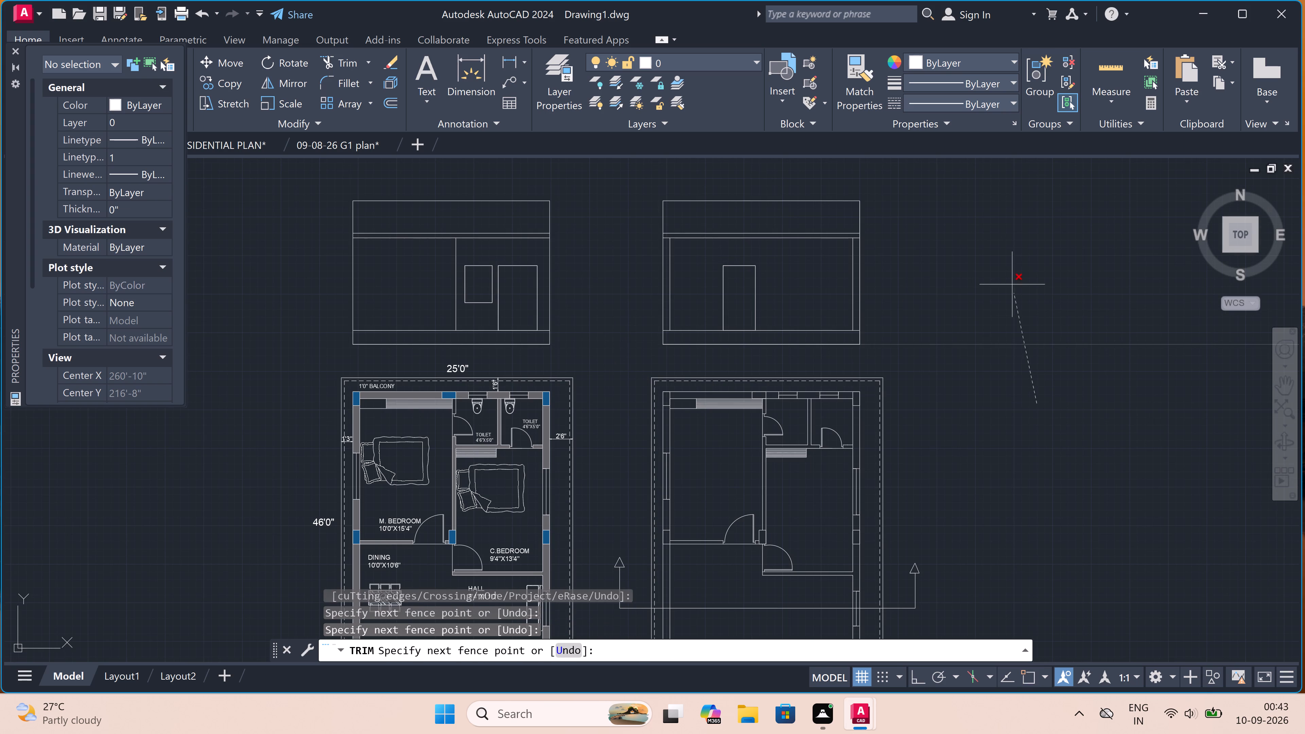
click(1009, 267)
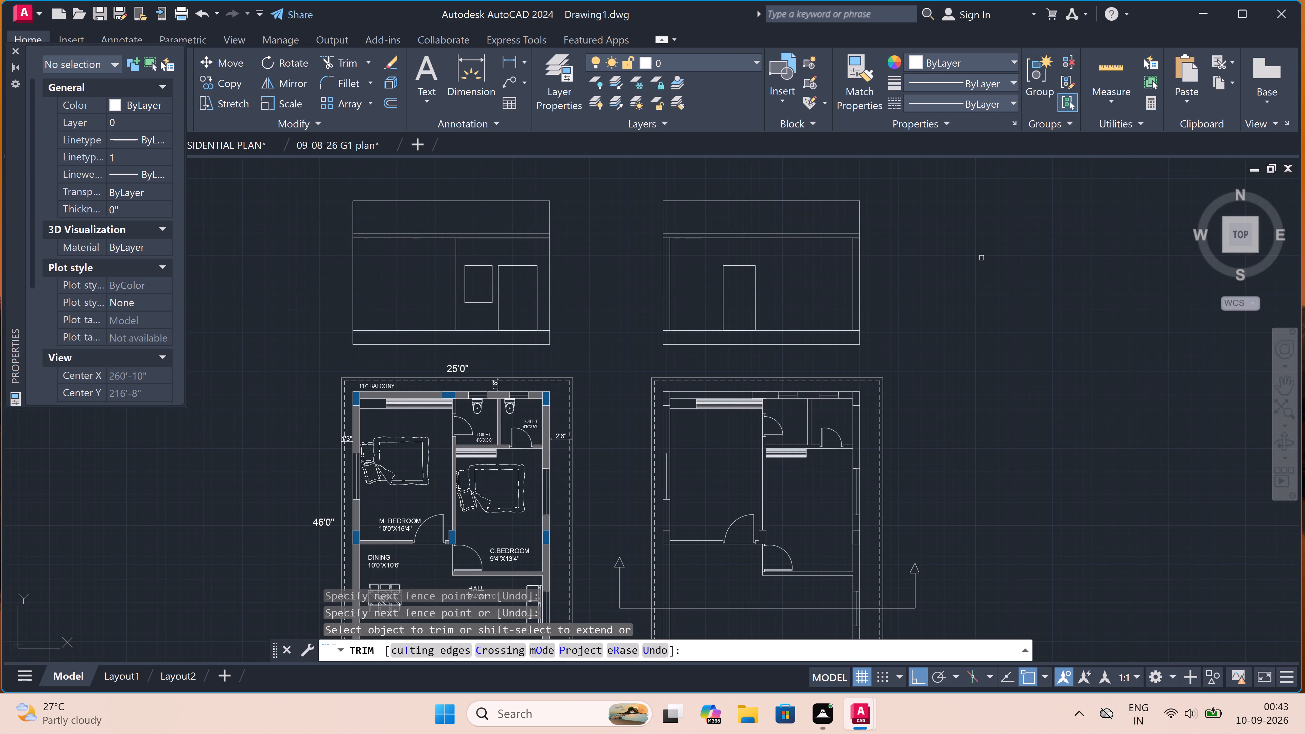
key(Escape)
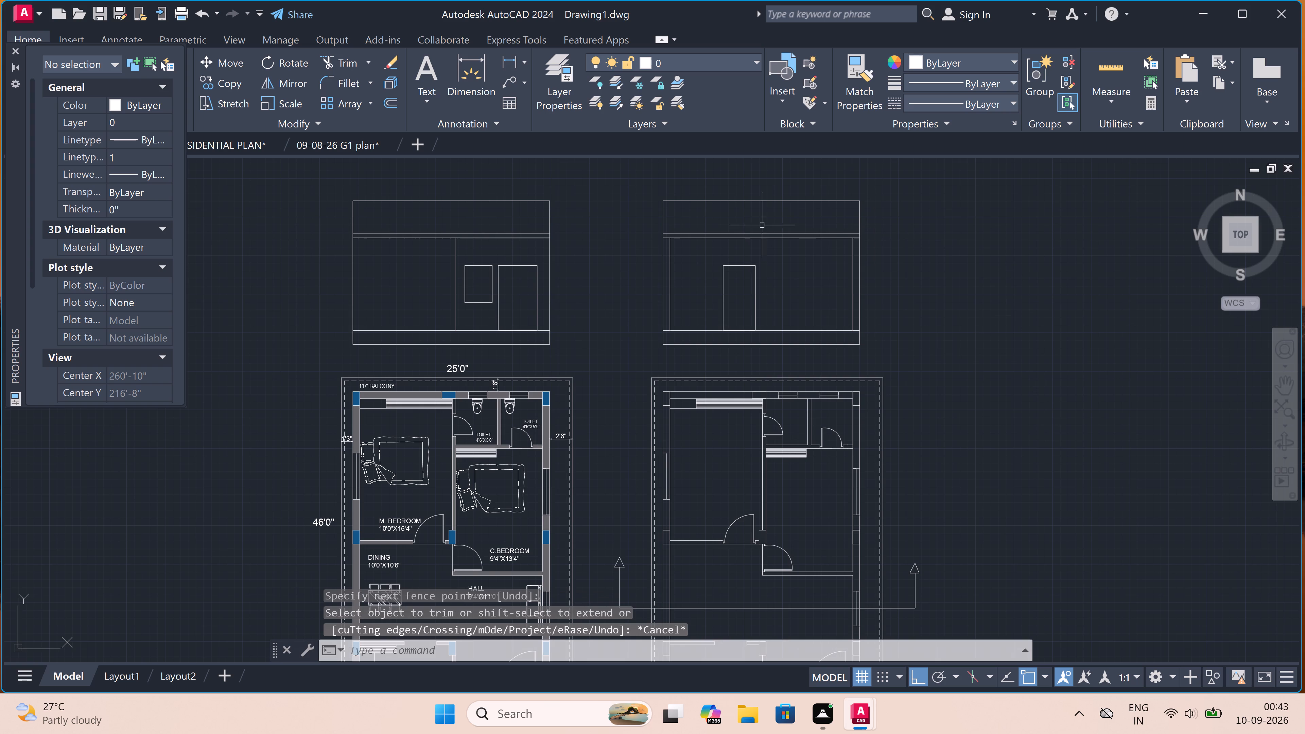
Draw a vertical parapet inner line about 3'-6" high, from slab top to parapet top, just inside the section's left outer edge.
scroll(653, 218, up, 2)
scroll(653, 217, down, 2)
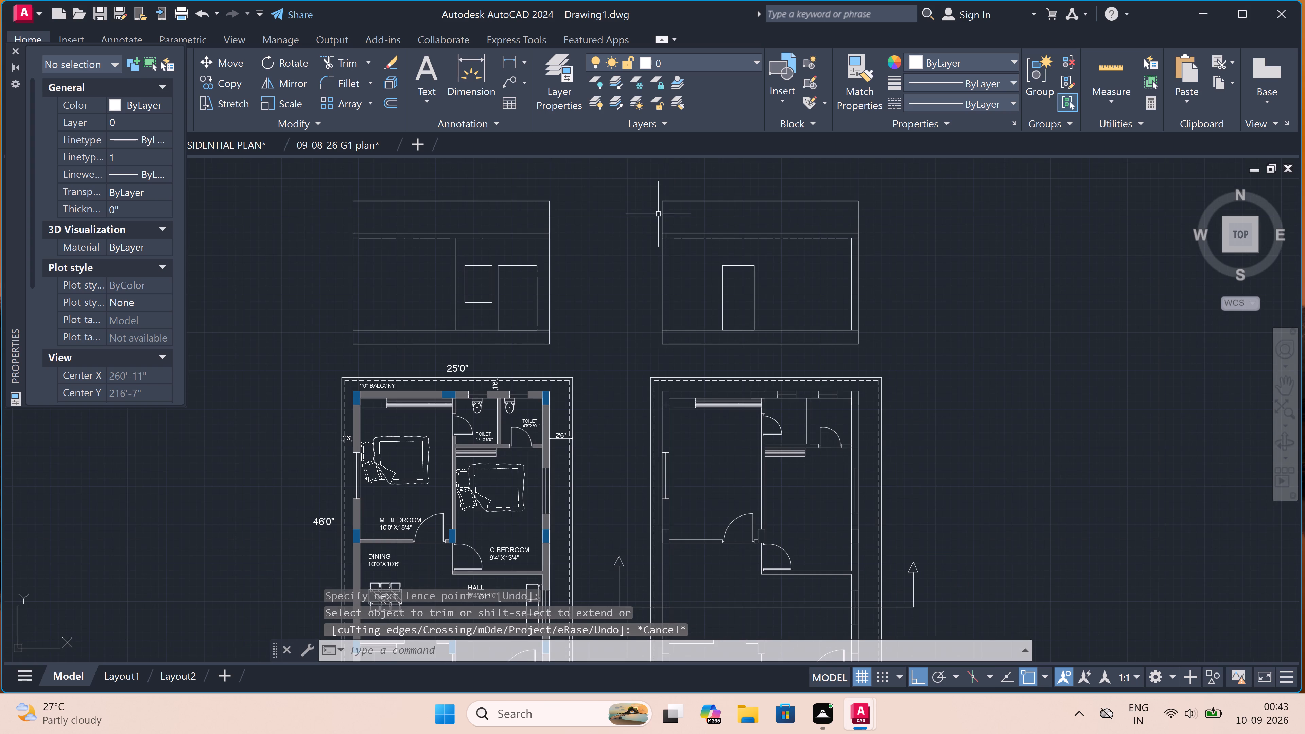
scroll(662, 210, up, 2)
text(l)
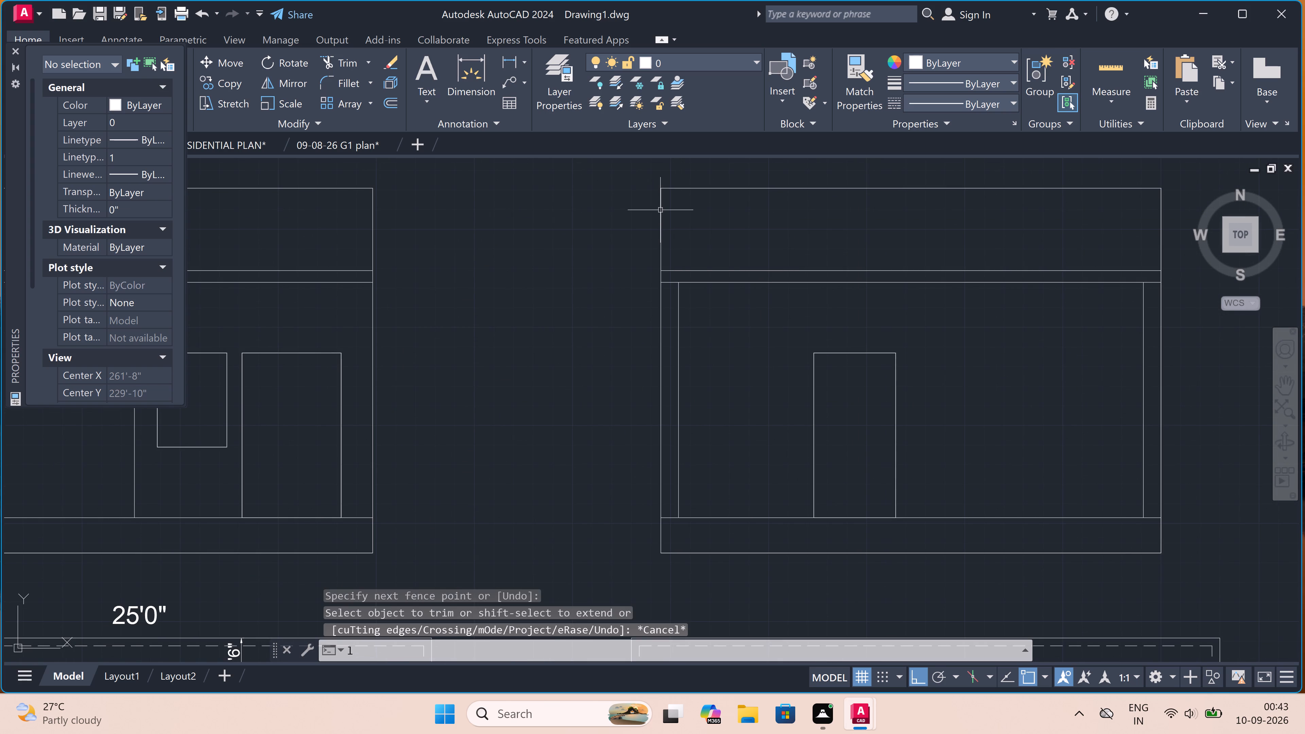
key(space)
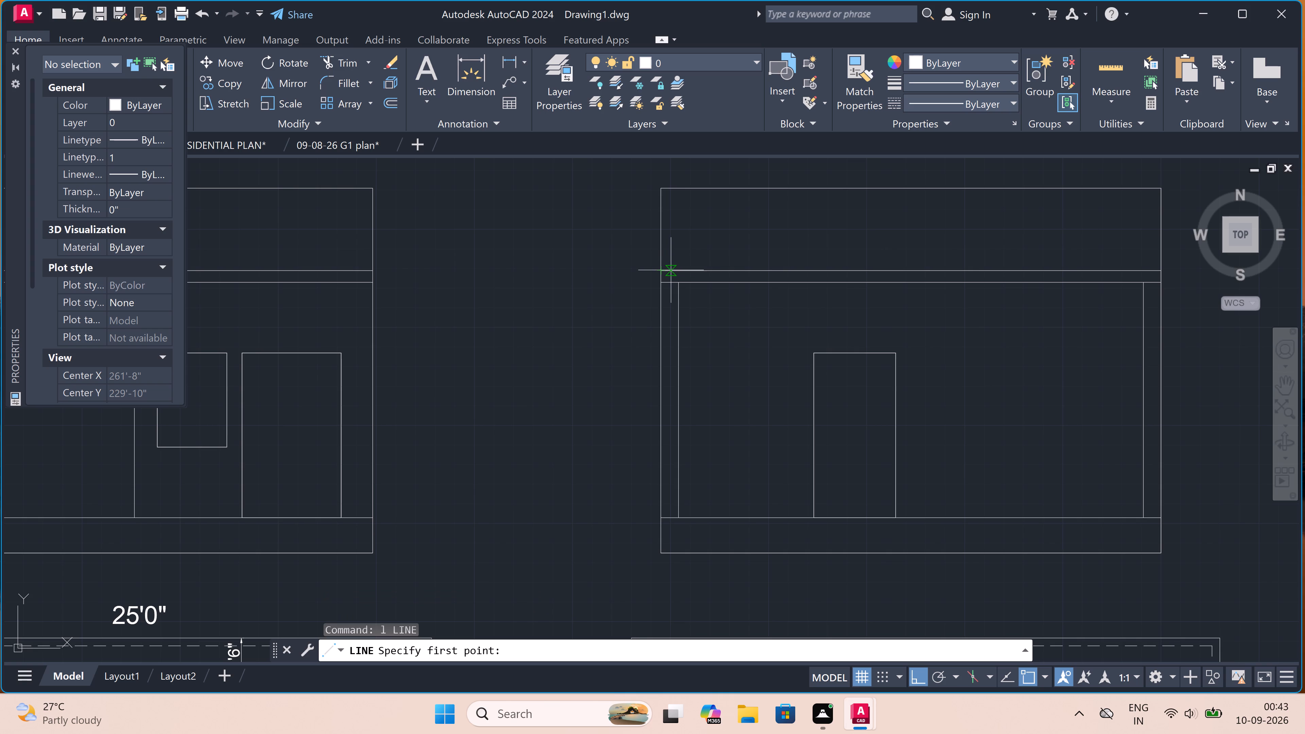
click(671, 270)
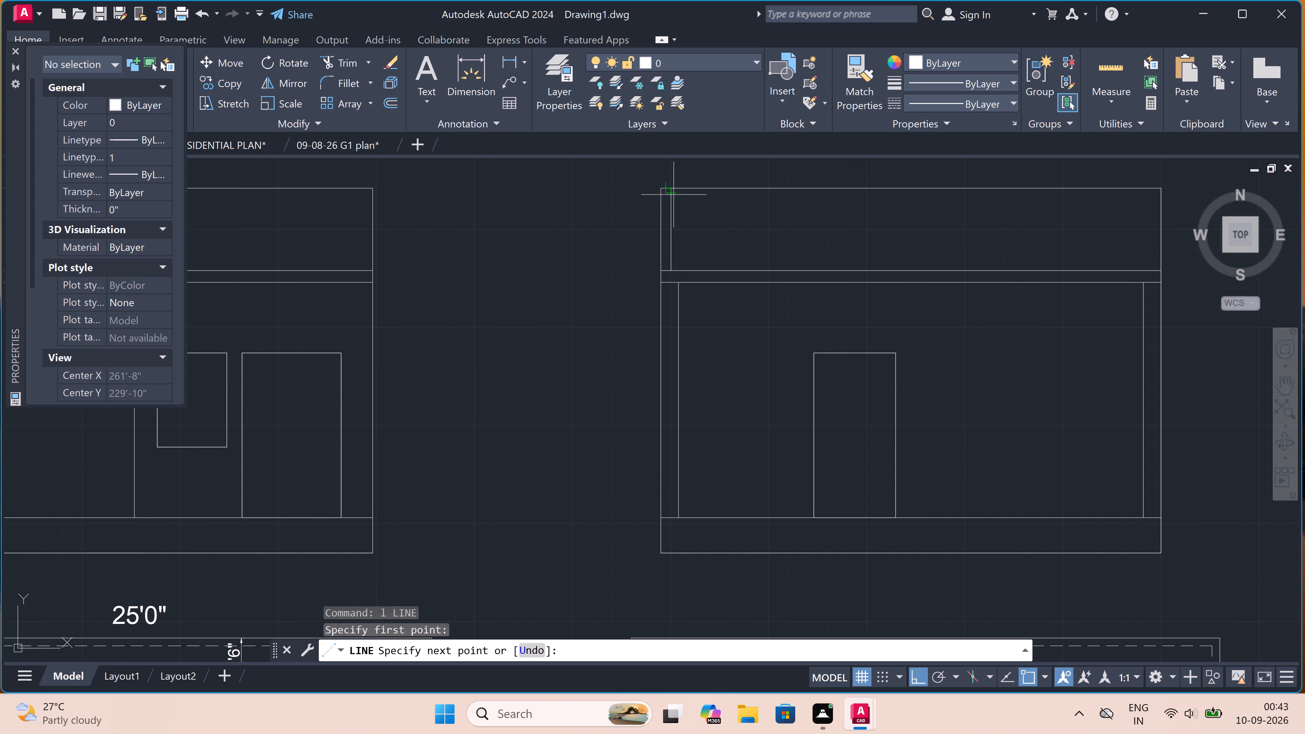
click(674, 189)
key(Escape)
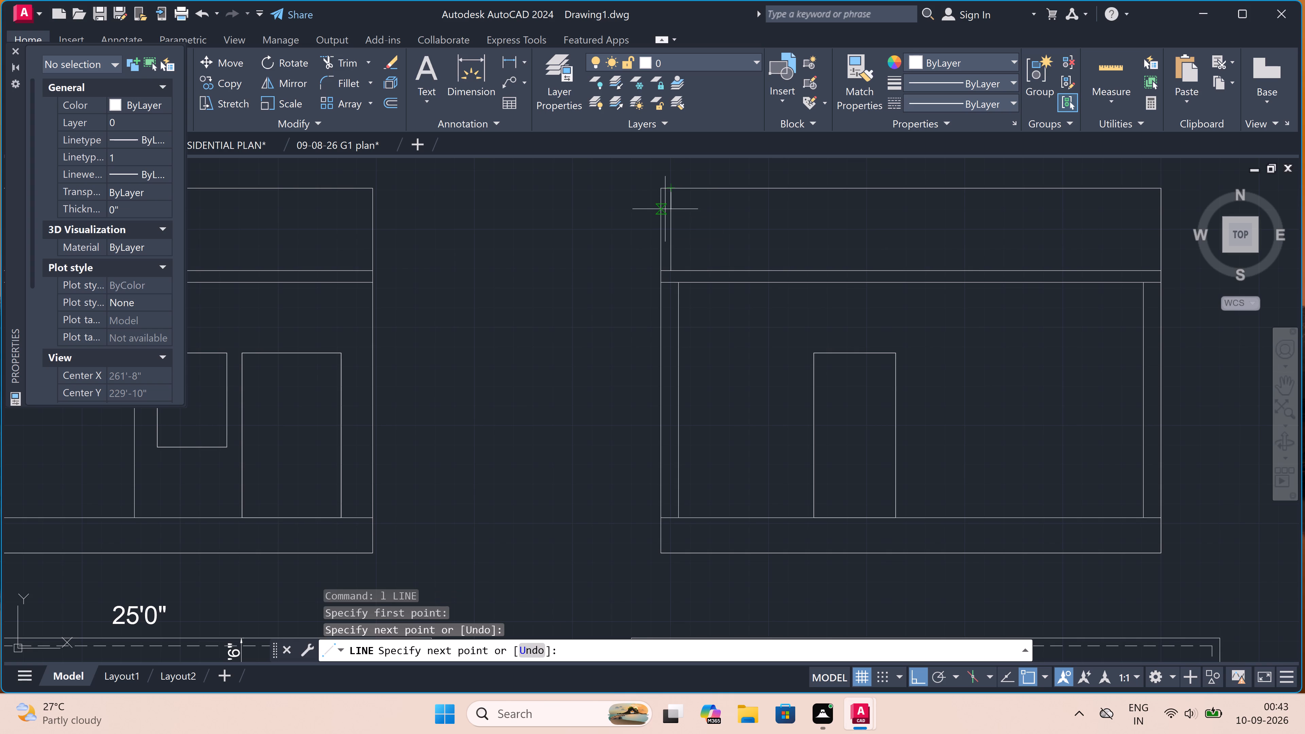
Copy the section's left parapet inner line along the parapet top to just inside the right outer edge.
click(671, 206)
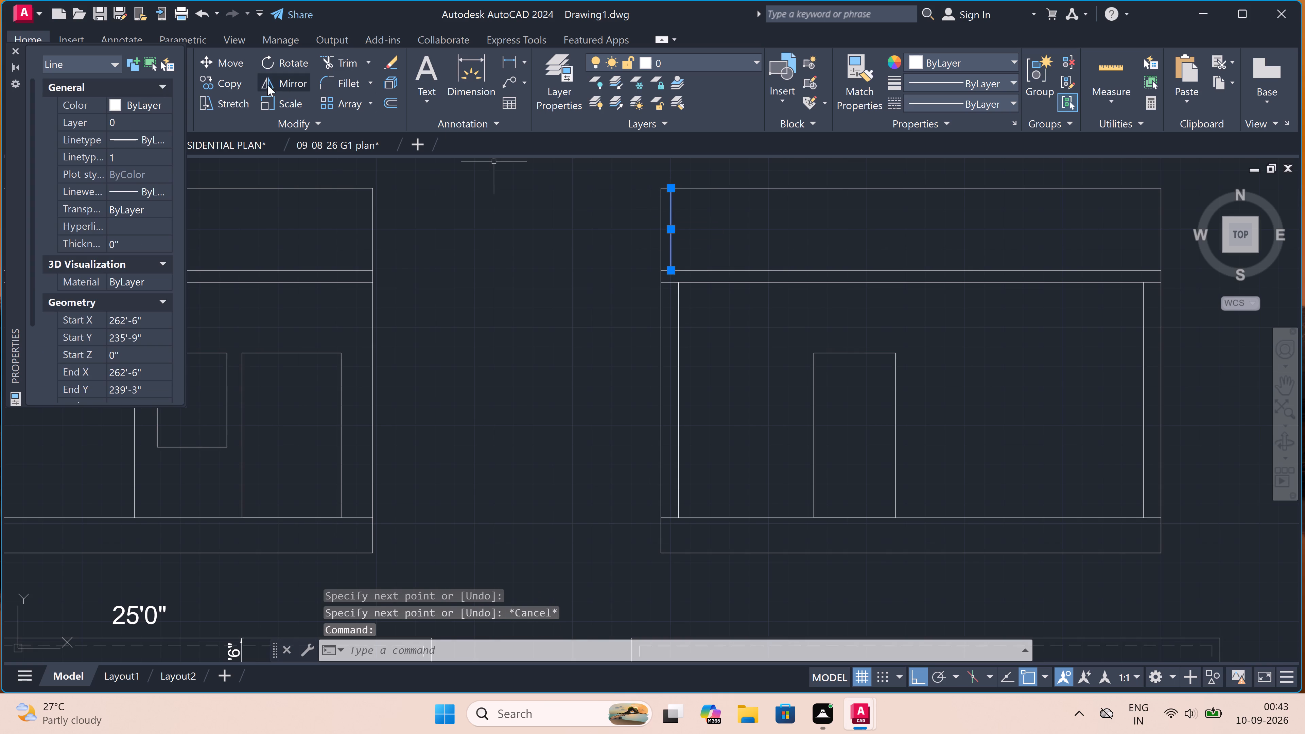
click(221, 77)
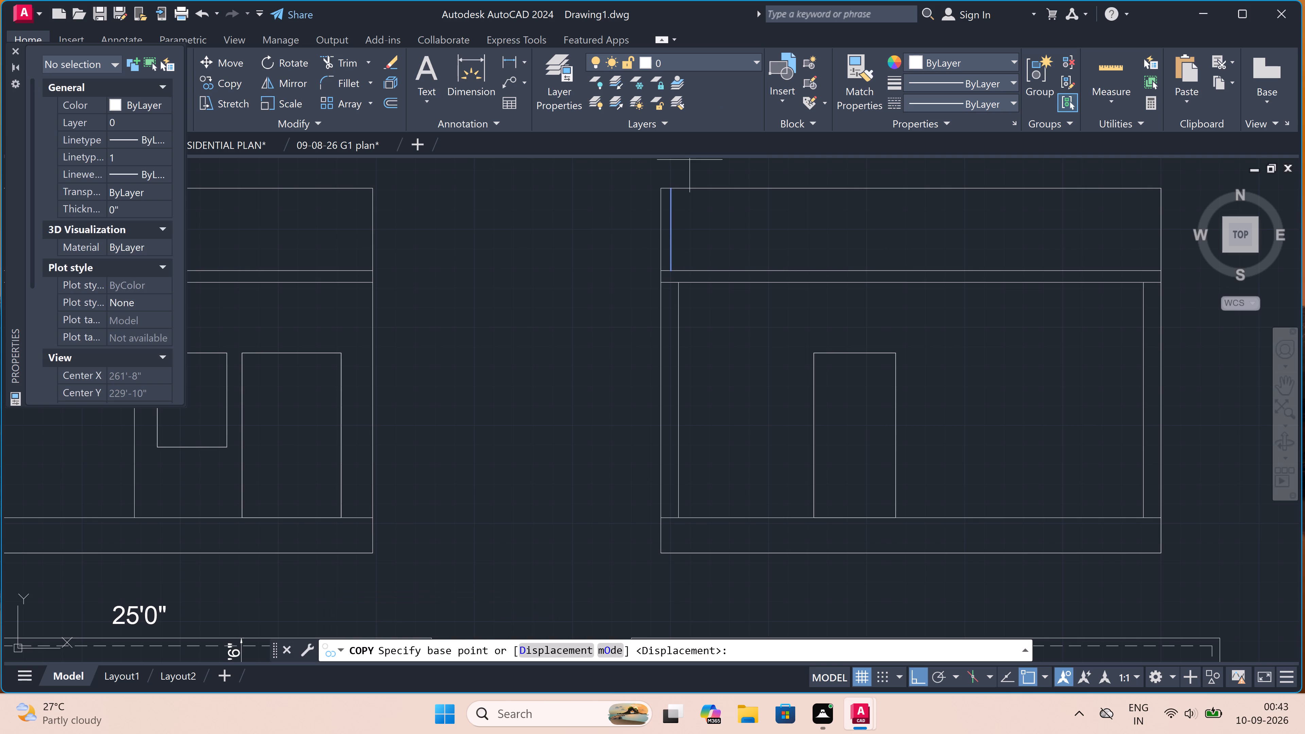
drag(673, 186, 678, 187)
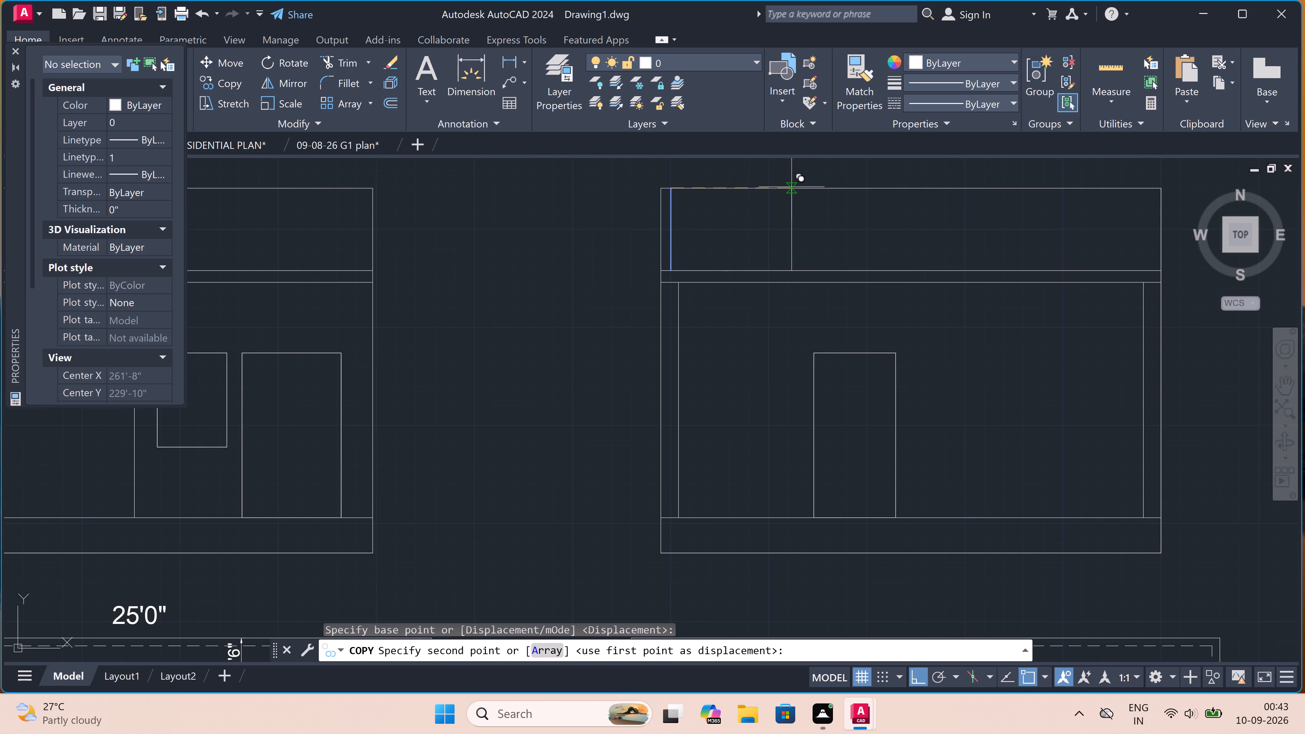
scroll(791, 187, down, 3)
scroll(868, 183, up, 3)
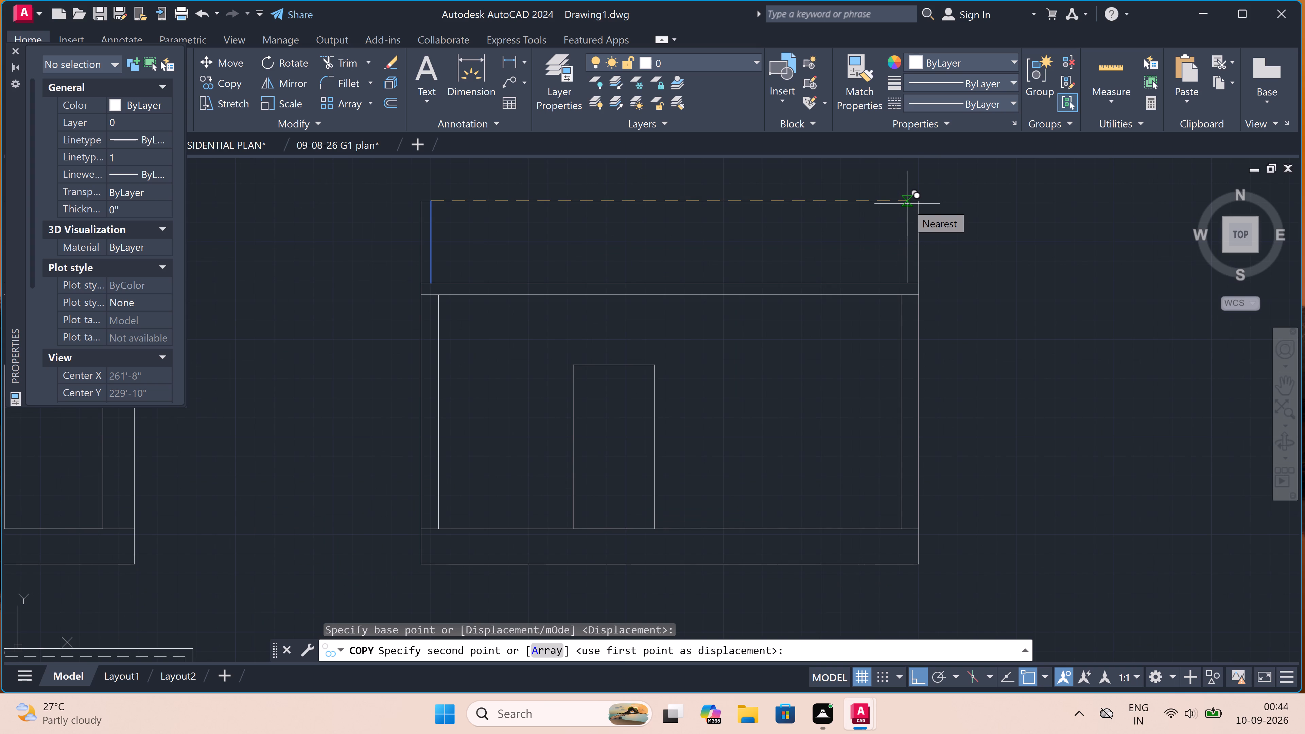
click(907, 204)
key(Escape)
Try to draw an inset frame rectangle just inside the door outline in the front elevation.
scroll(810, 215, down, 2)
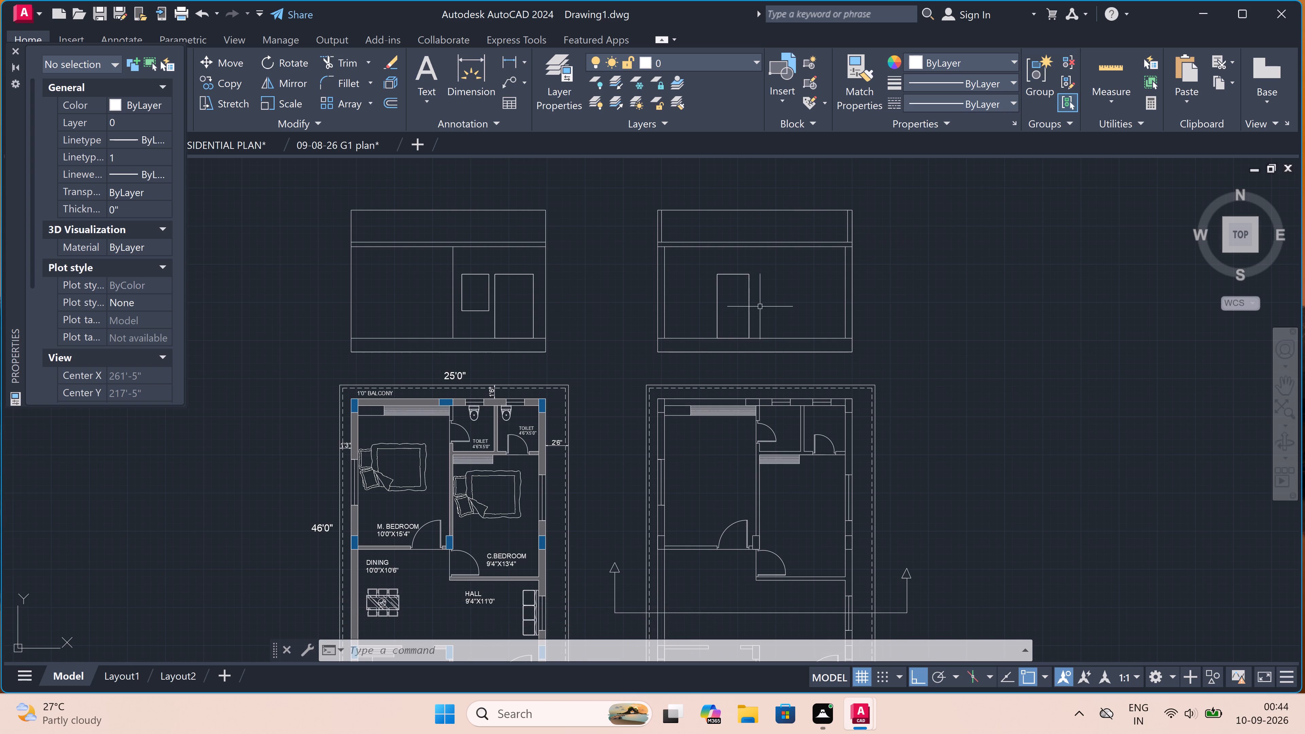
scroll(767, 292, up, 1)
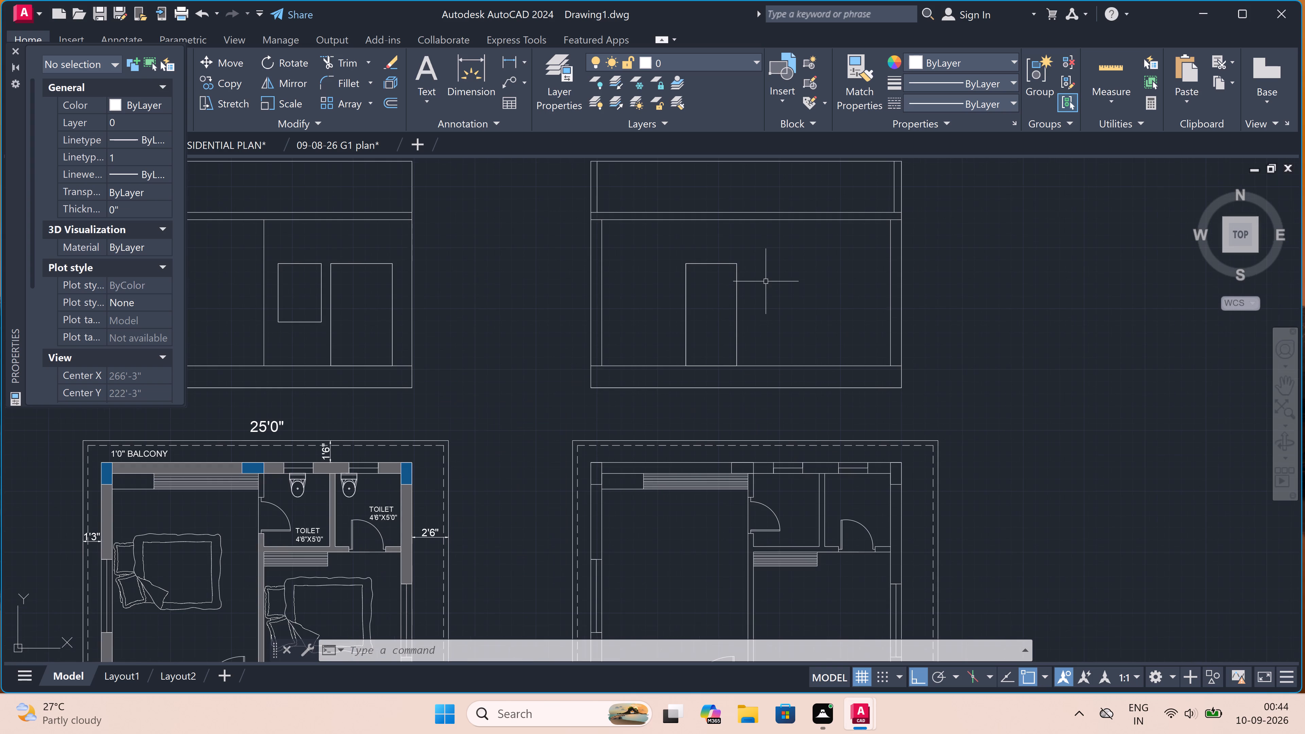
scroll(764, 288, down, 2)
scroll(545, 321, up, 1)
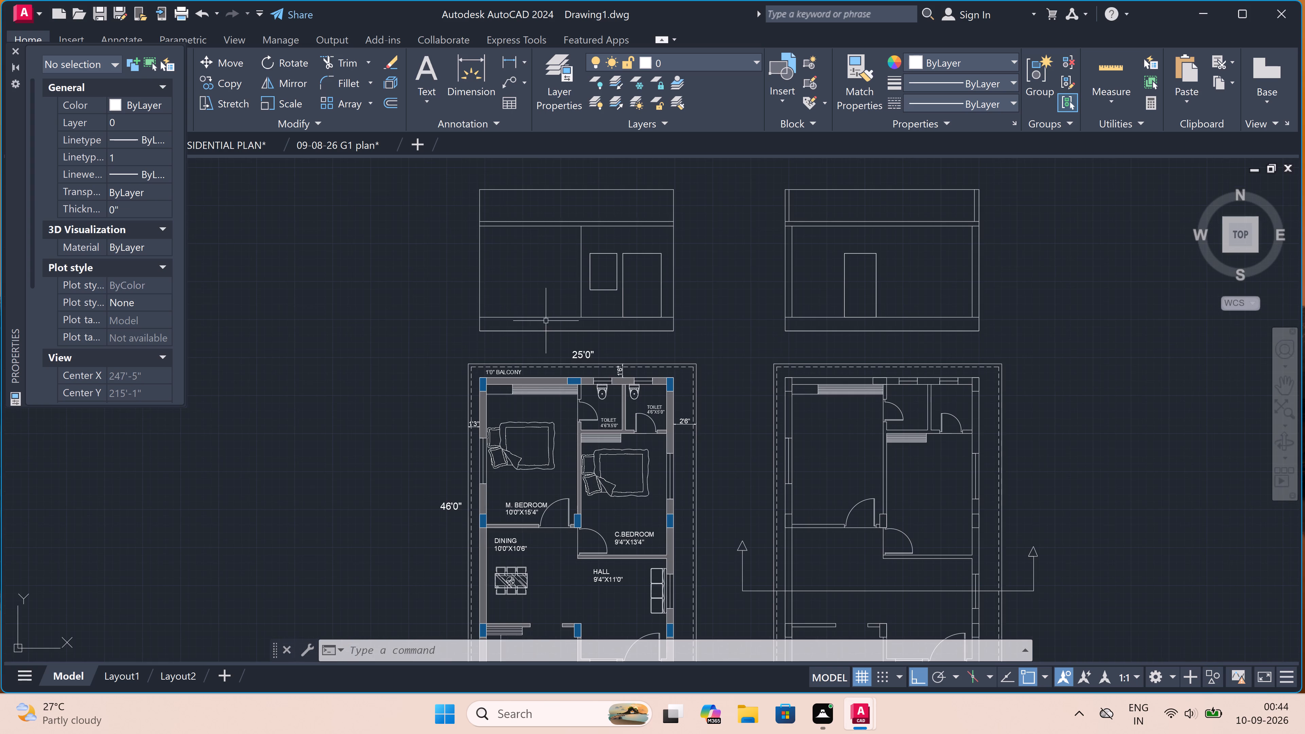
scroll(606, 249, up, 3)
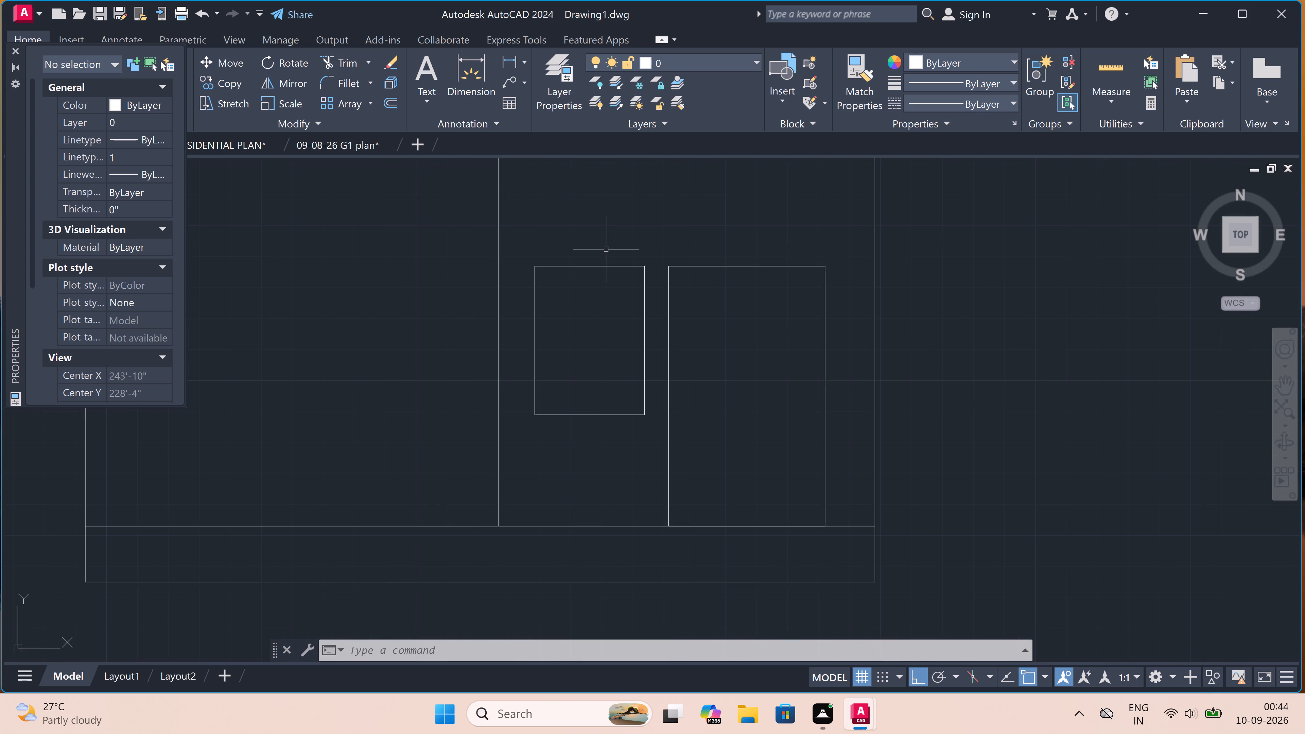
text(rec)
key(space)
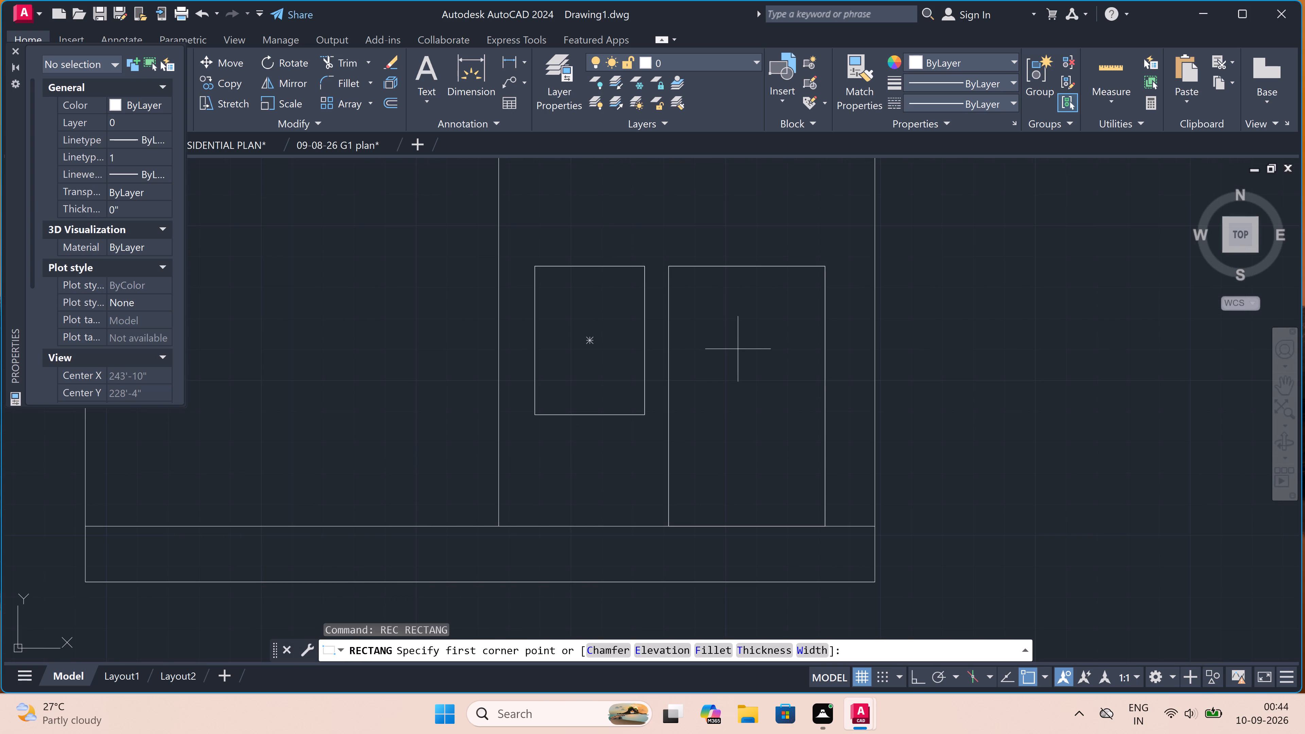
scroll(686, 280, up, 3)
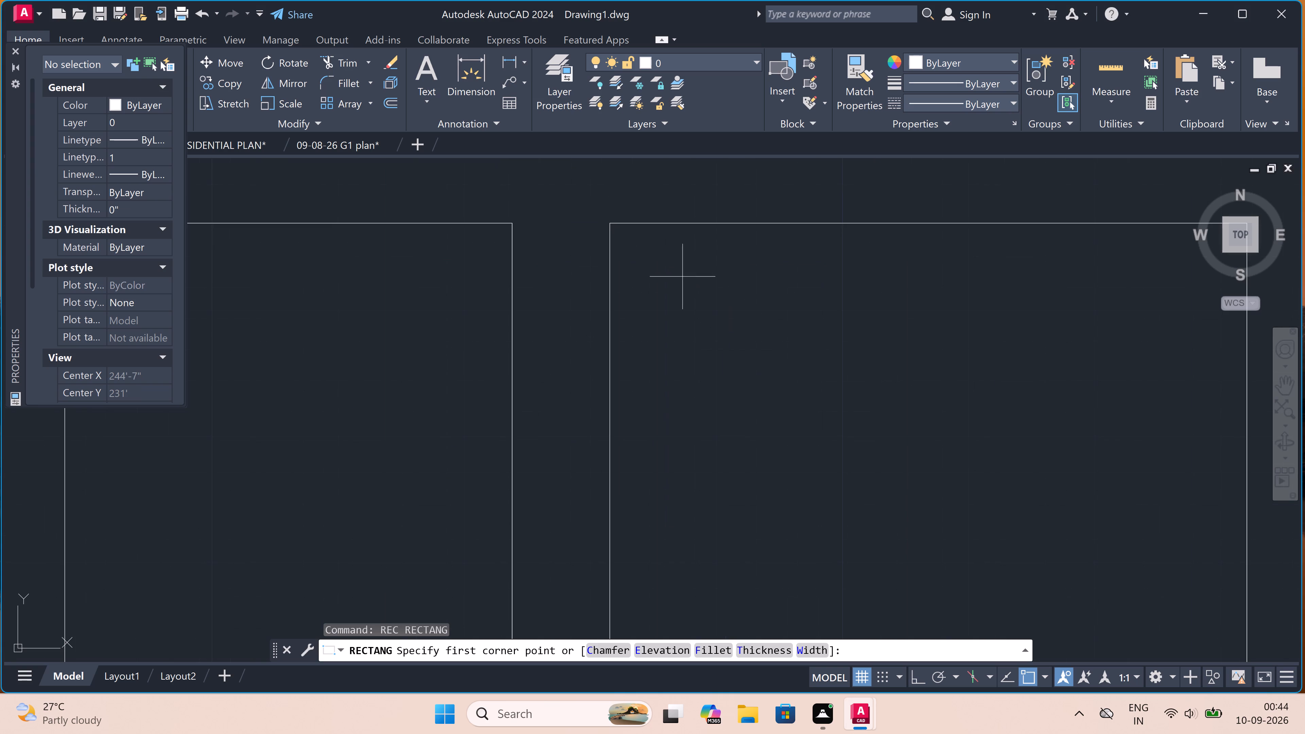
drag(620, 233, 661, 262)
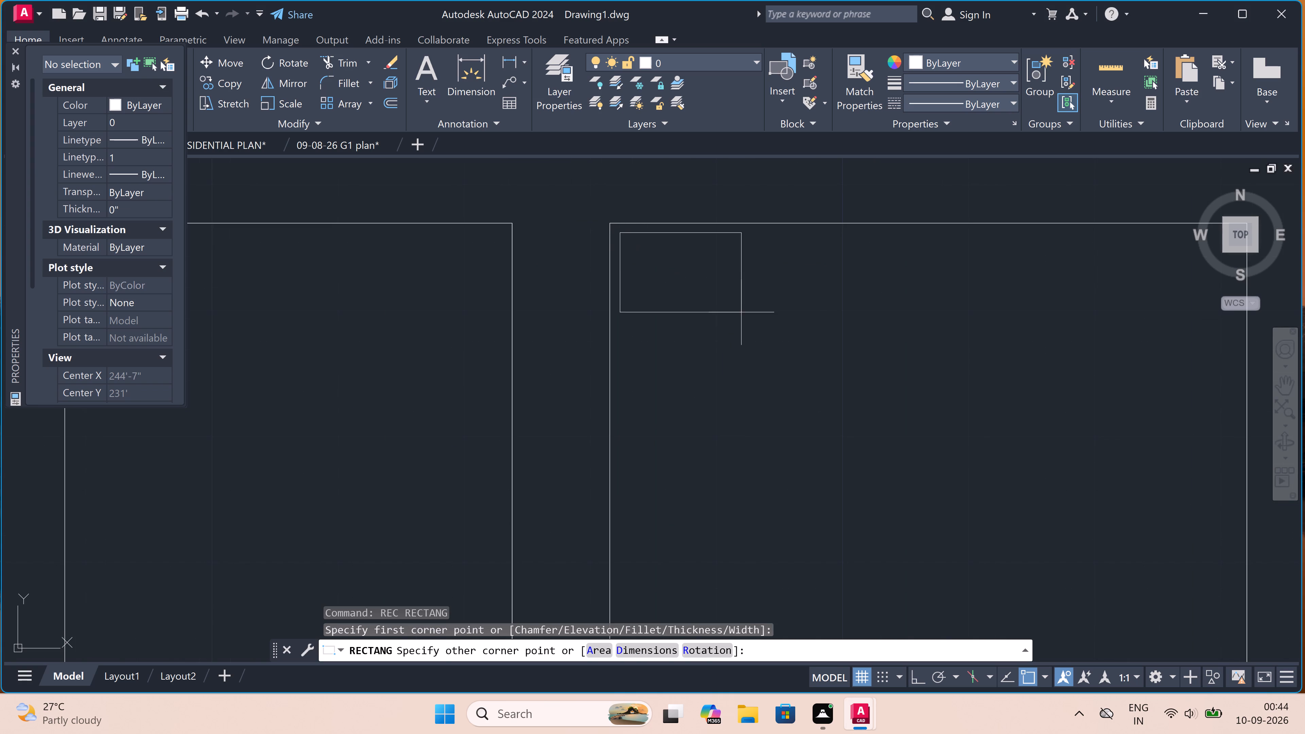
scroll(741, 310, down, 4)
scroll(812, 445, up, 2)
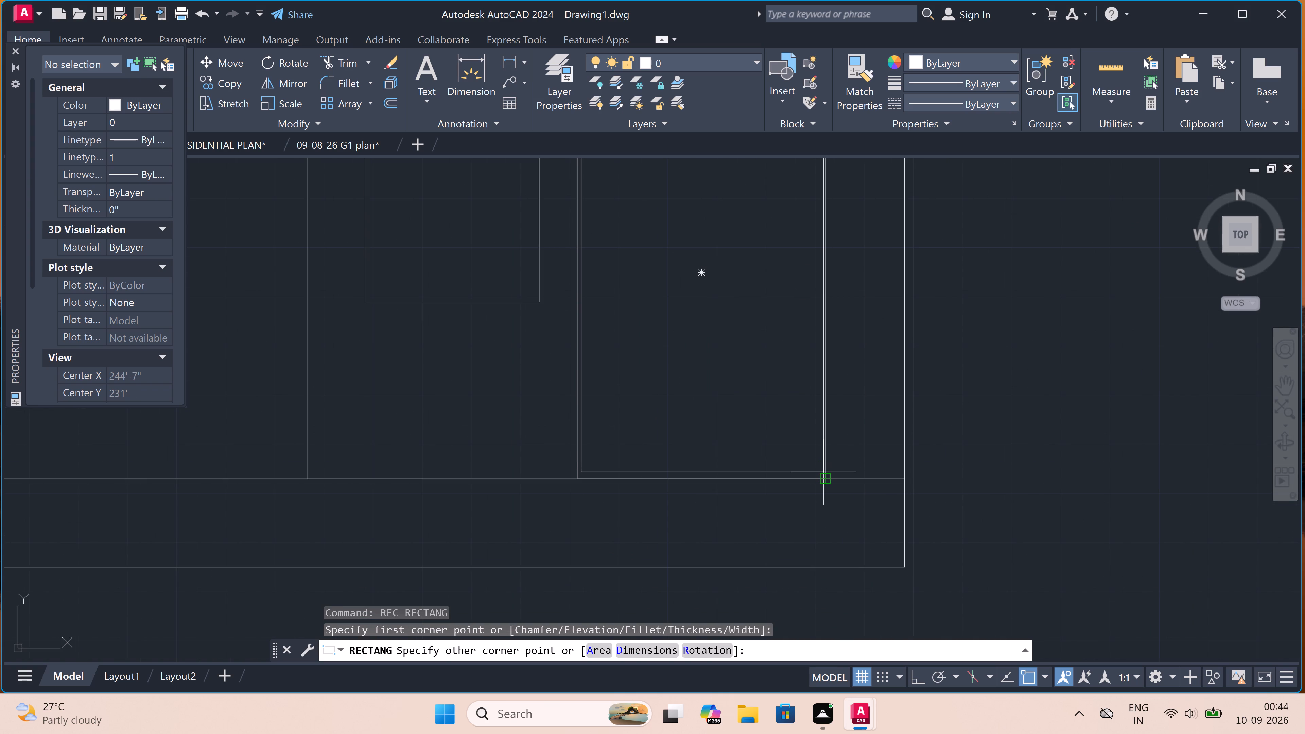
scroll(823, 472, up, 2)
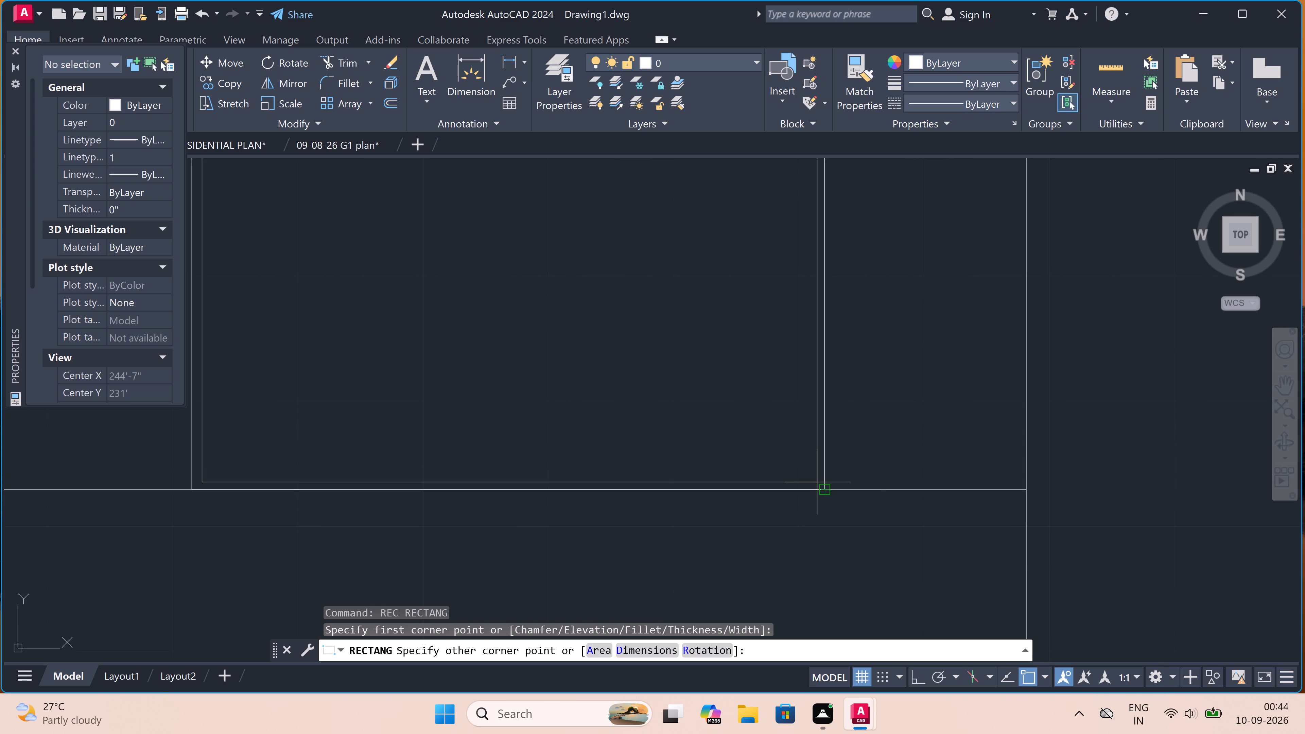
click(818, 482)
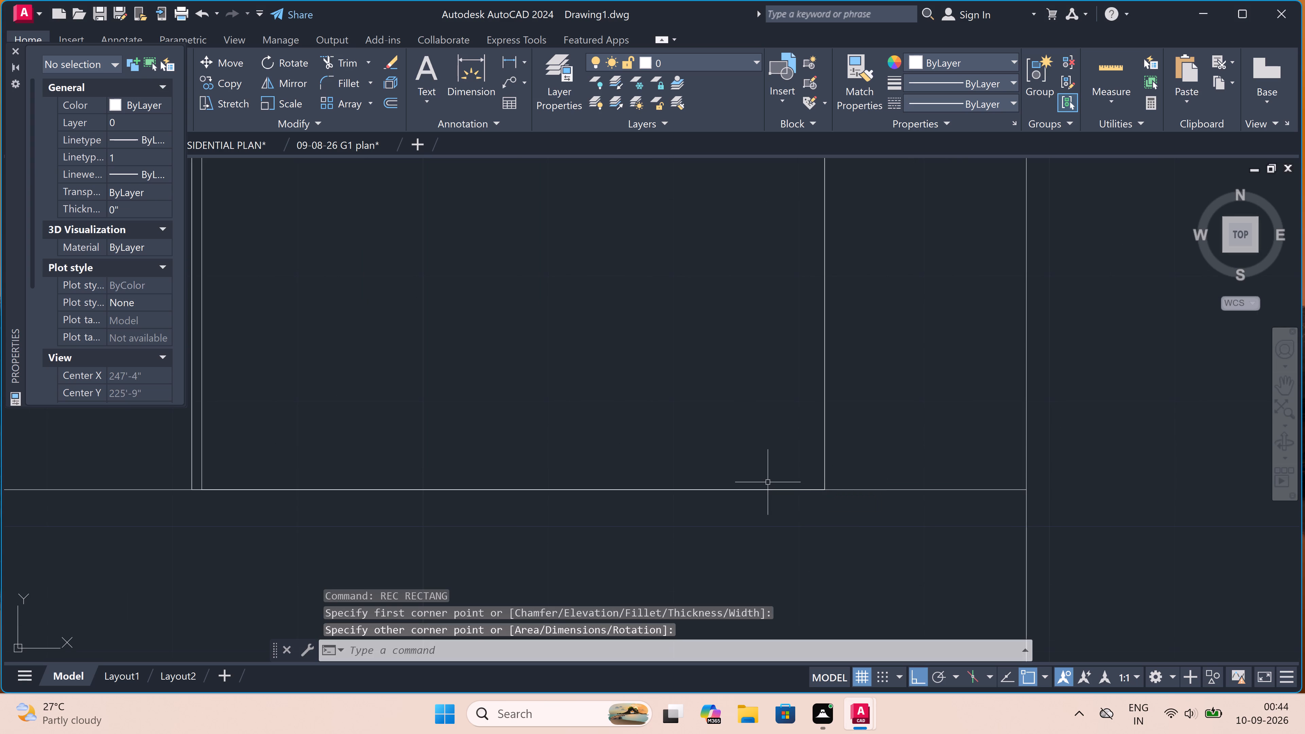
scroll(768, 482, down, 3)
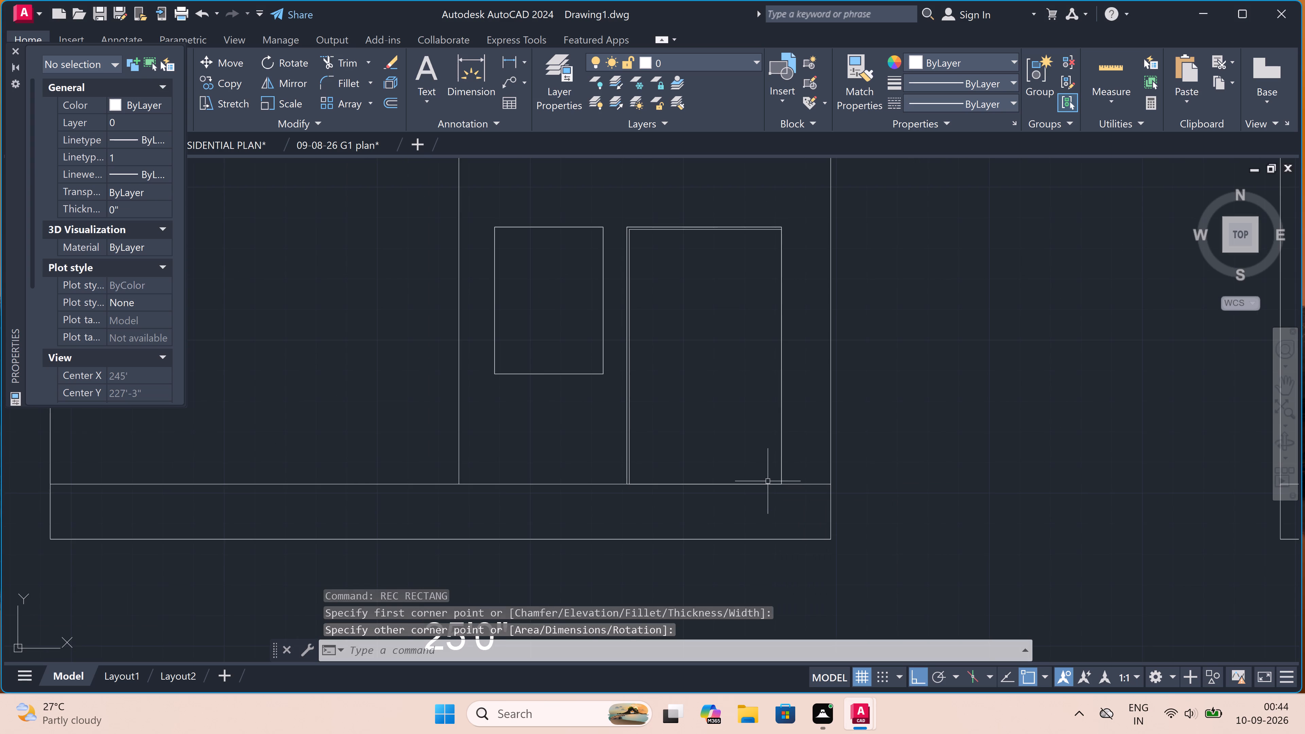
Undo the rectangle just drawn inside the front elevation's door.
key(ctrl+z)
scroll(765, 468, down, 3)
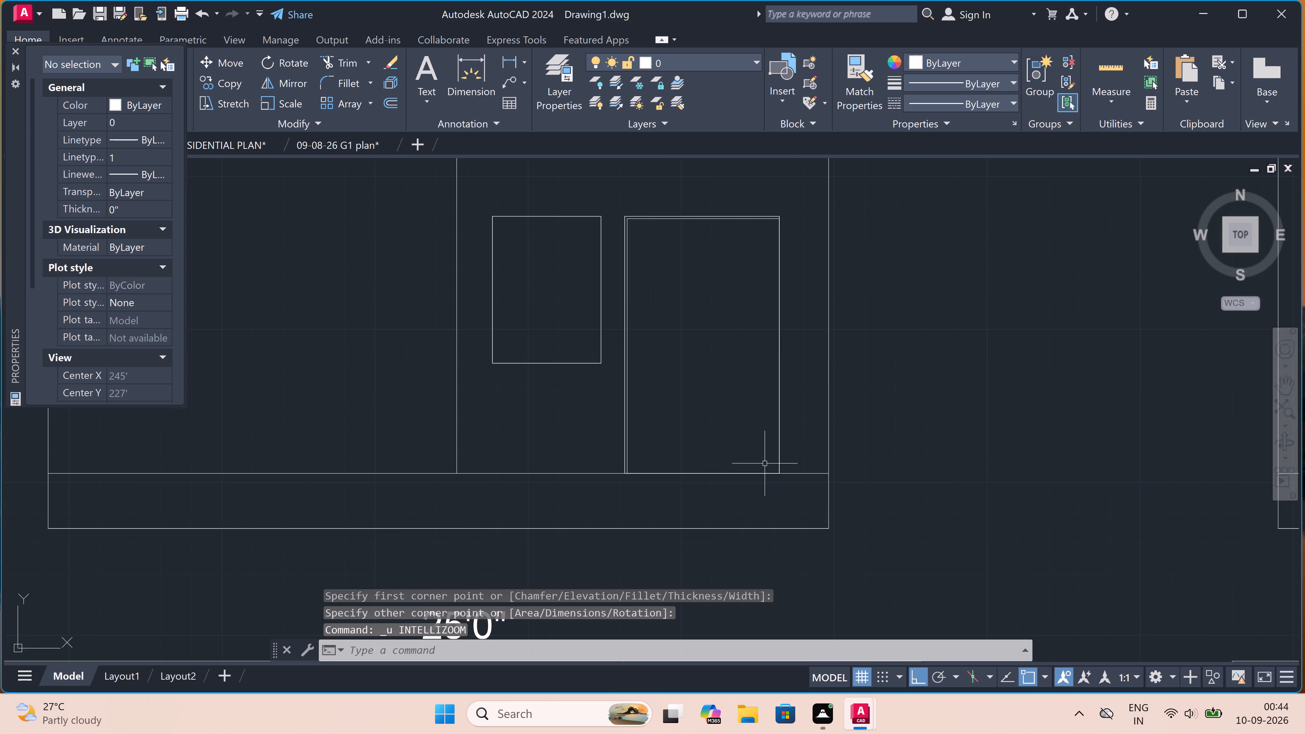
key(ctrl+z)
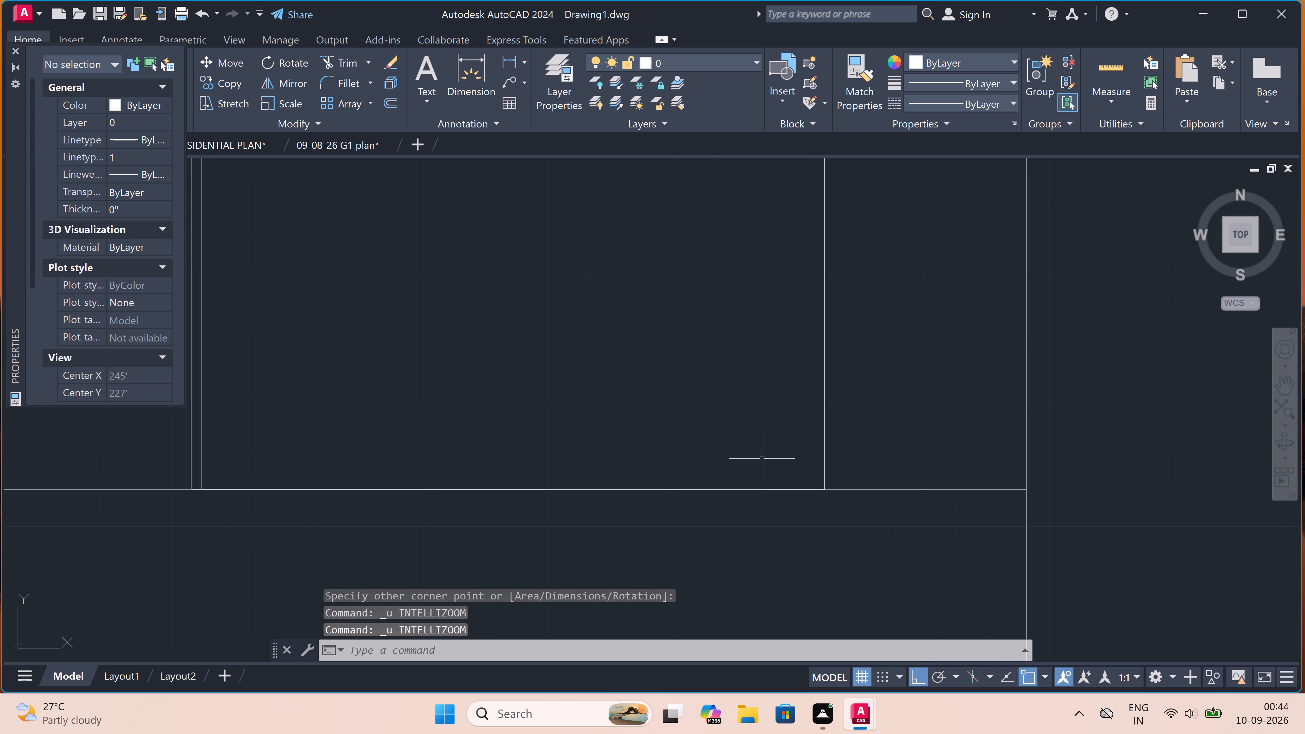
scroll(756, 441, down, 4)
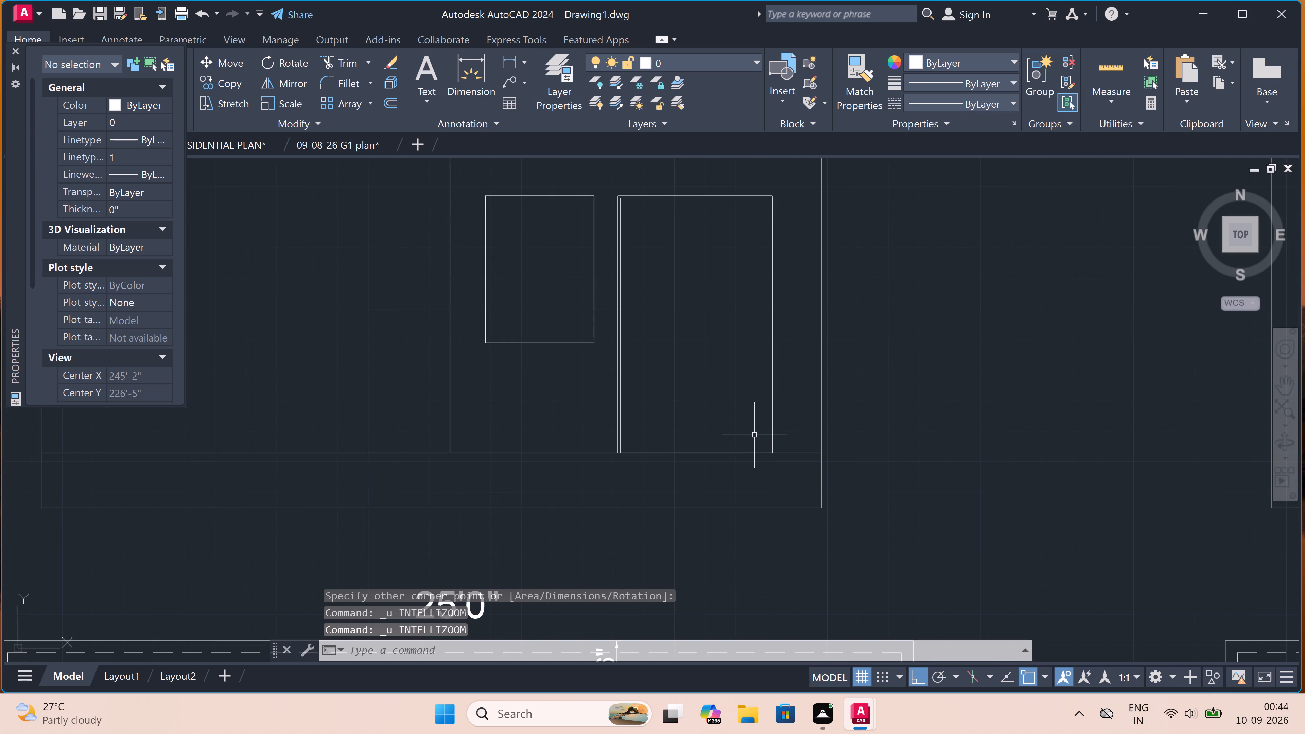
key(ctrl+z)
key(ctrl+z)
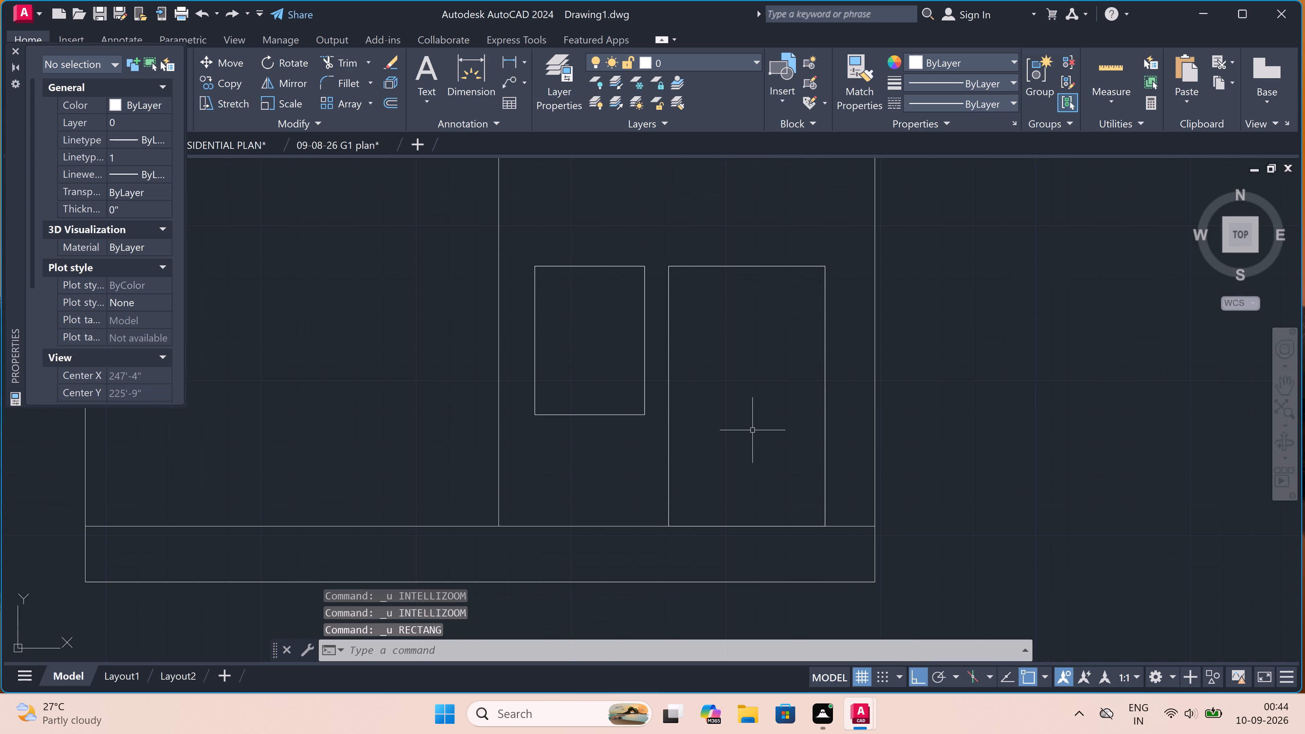
Draw a frame rectangle inside the front elevation's door, slightly inset from the outline on all four sides.
text(re)
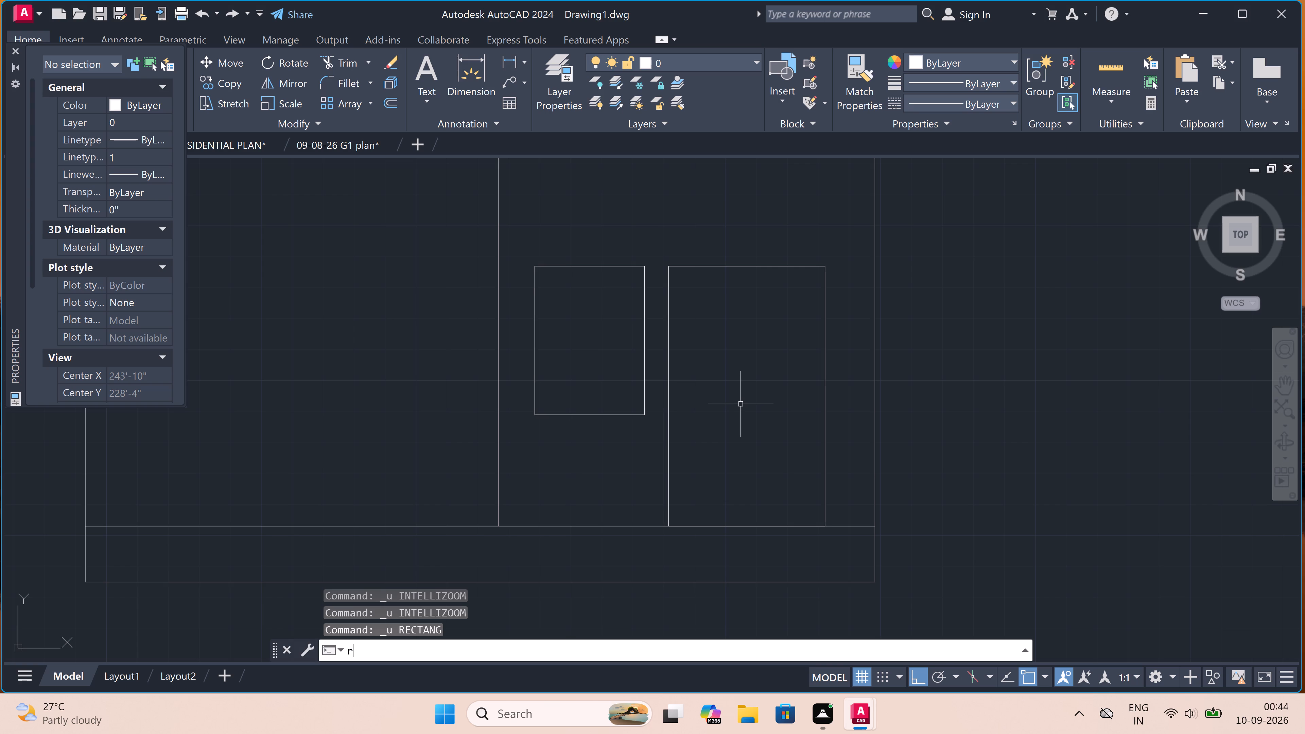
text(c)
key(space)
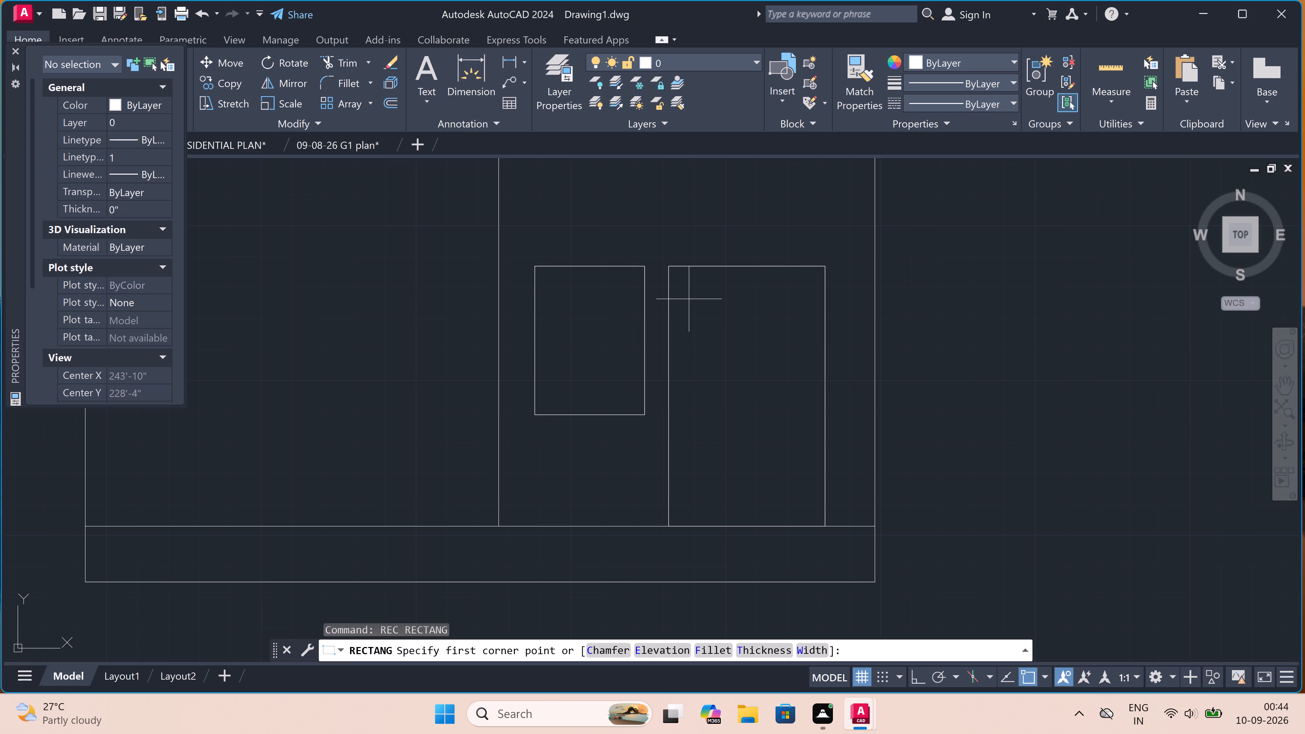
scroll(680, 276, up, 3)
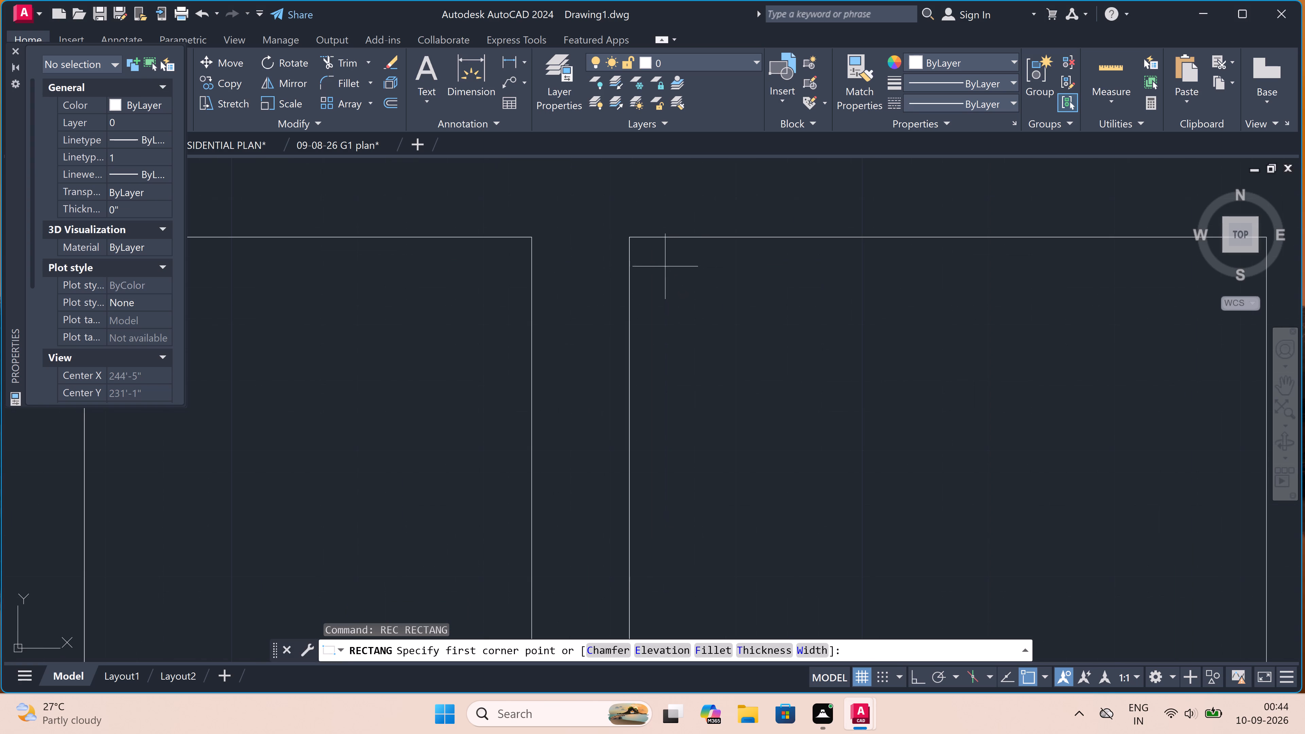
click(652, 260)
scroll(760, 302, down, 5)
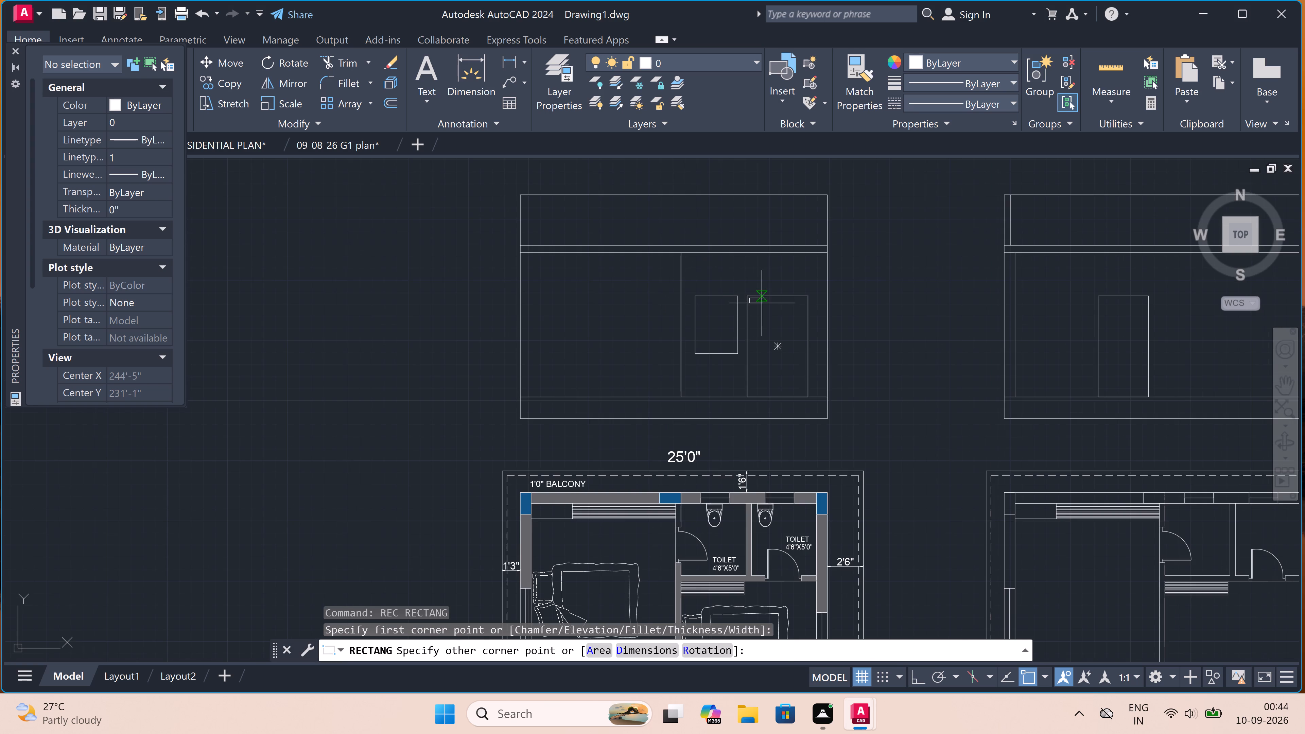
scroll(801, 399, up, 2)
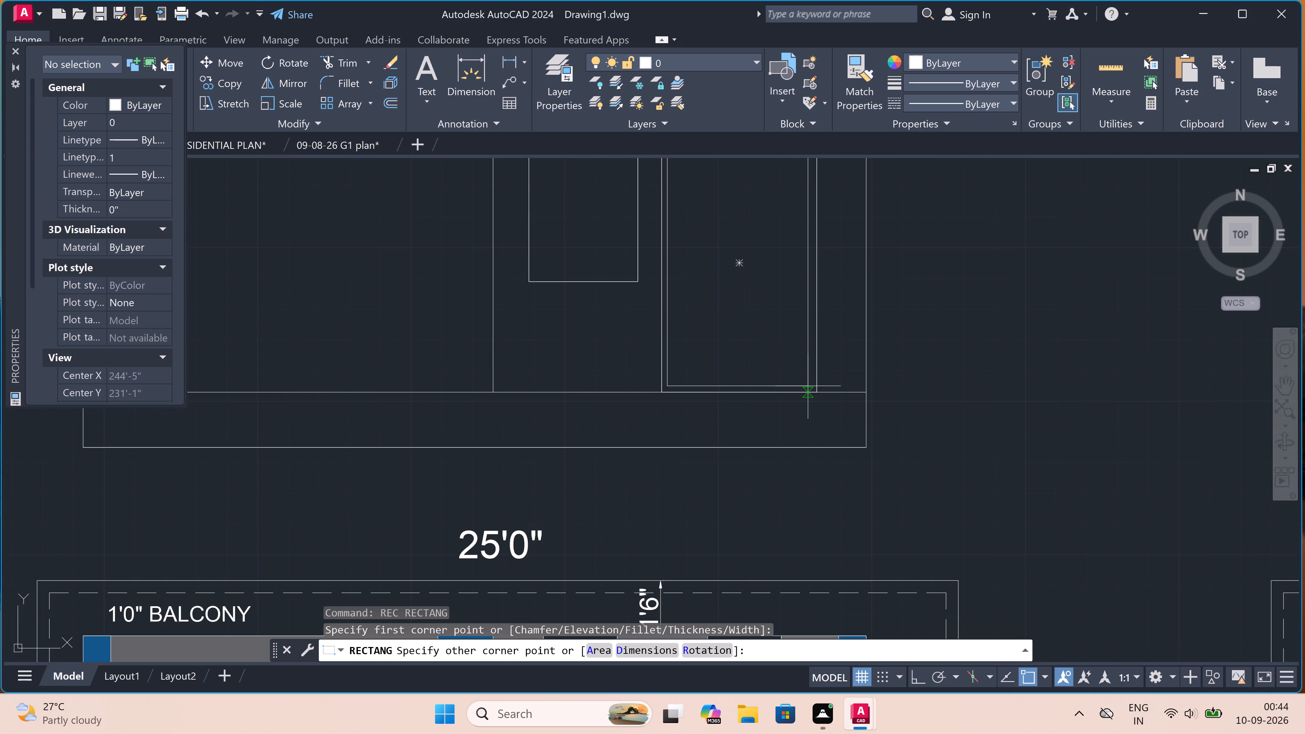
scroll(808, 384, down, 1)
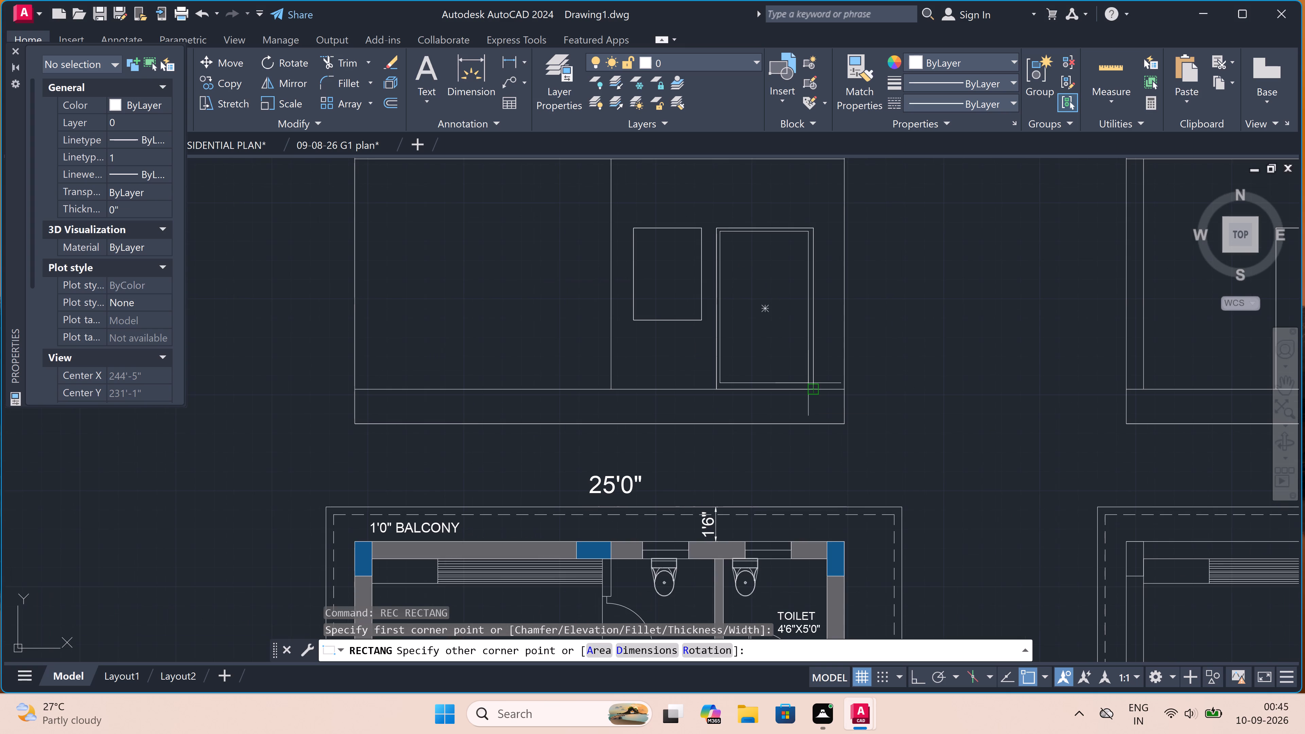
scroll(808, 383, up, 3)
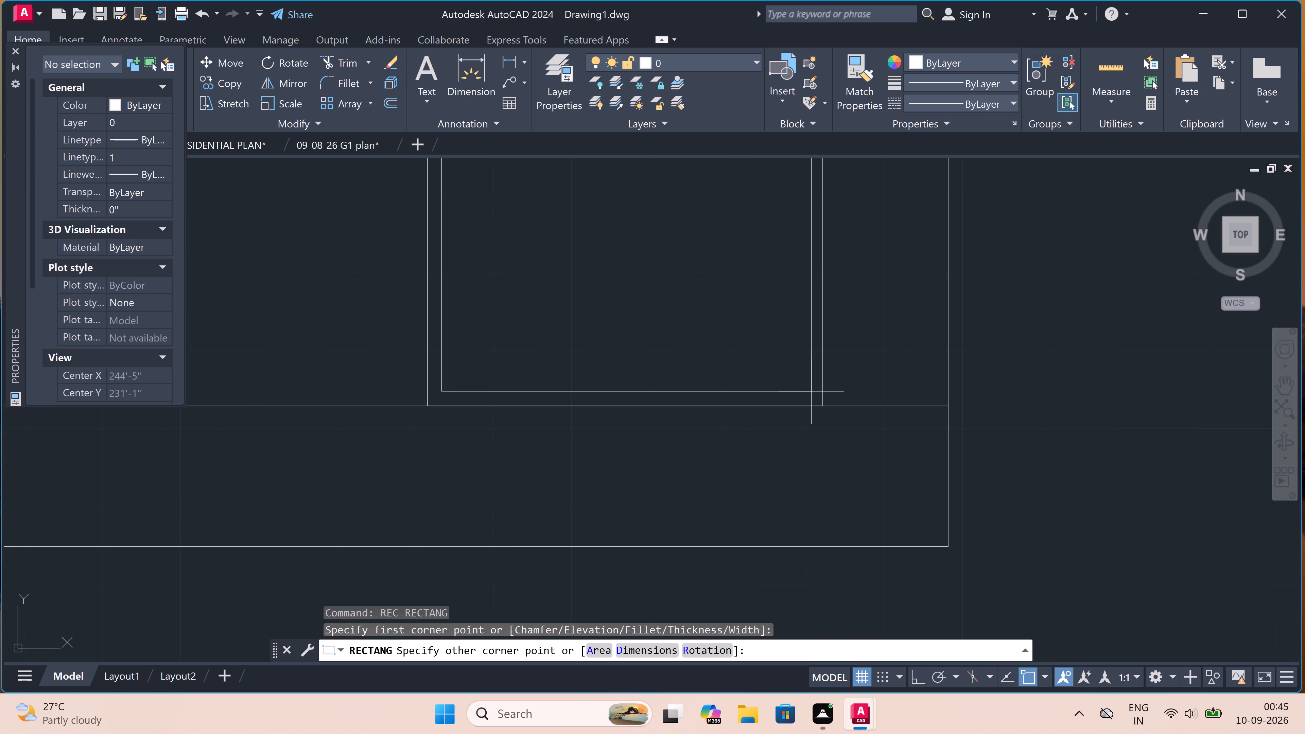
scroll(810, 391, up, 3)
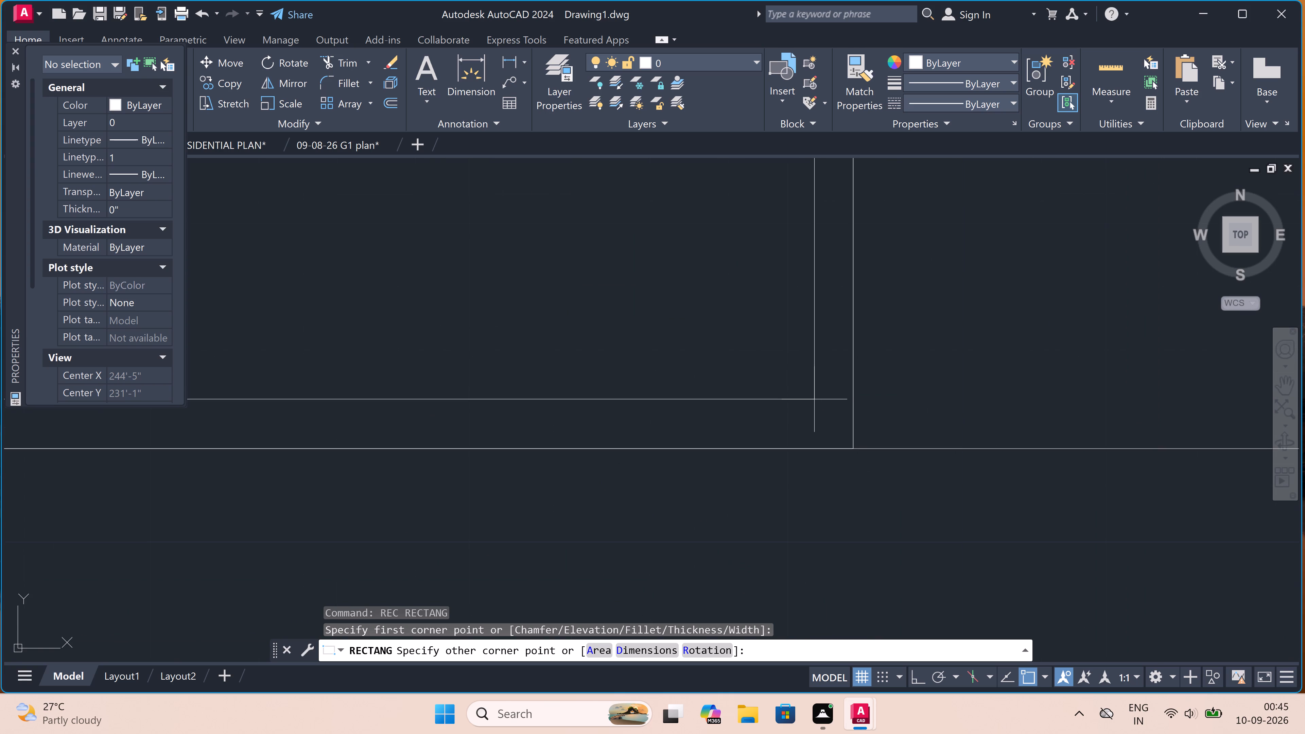
click(814, 399)
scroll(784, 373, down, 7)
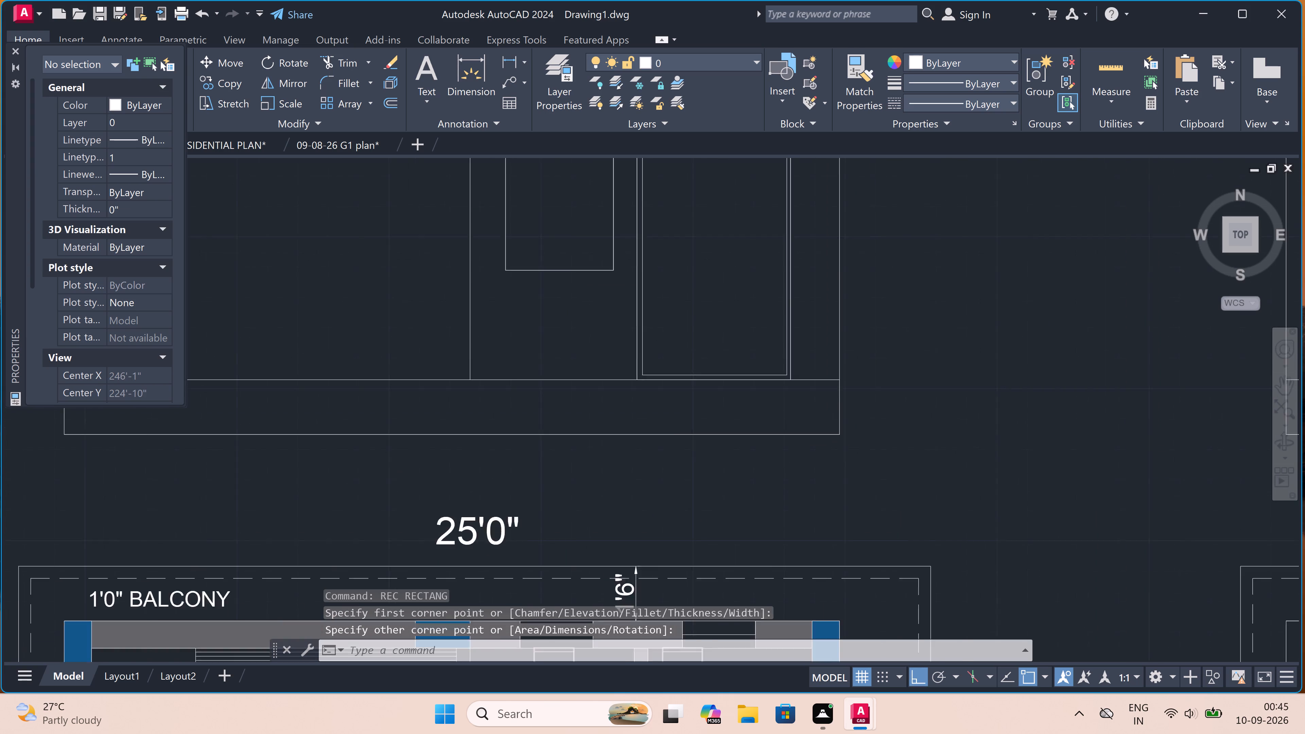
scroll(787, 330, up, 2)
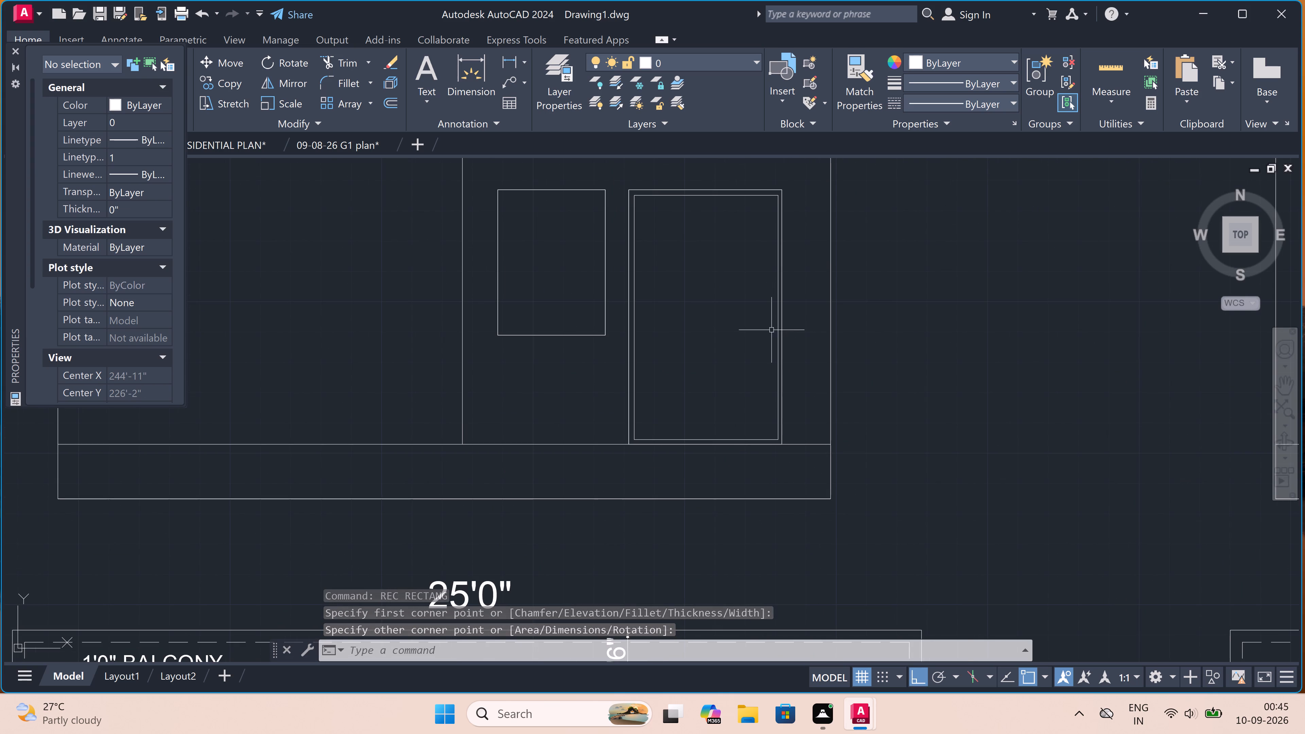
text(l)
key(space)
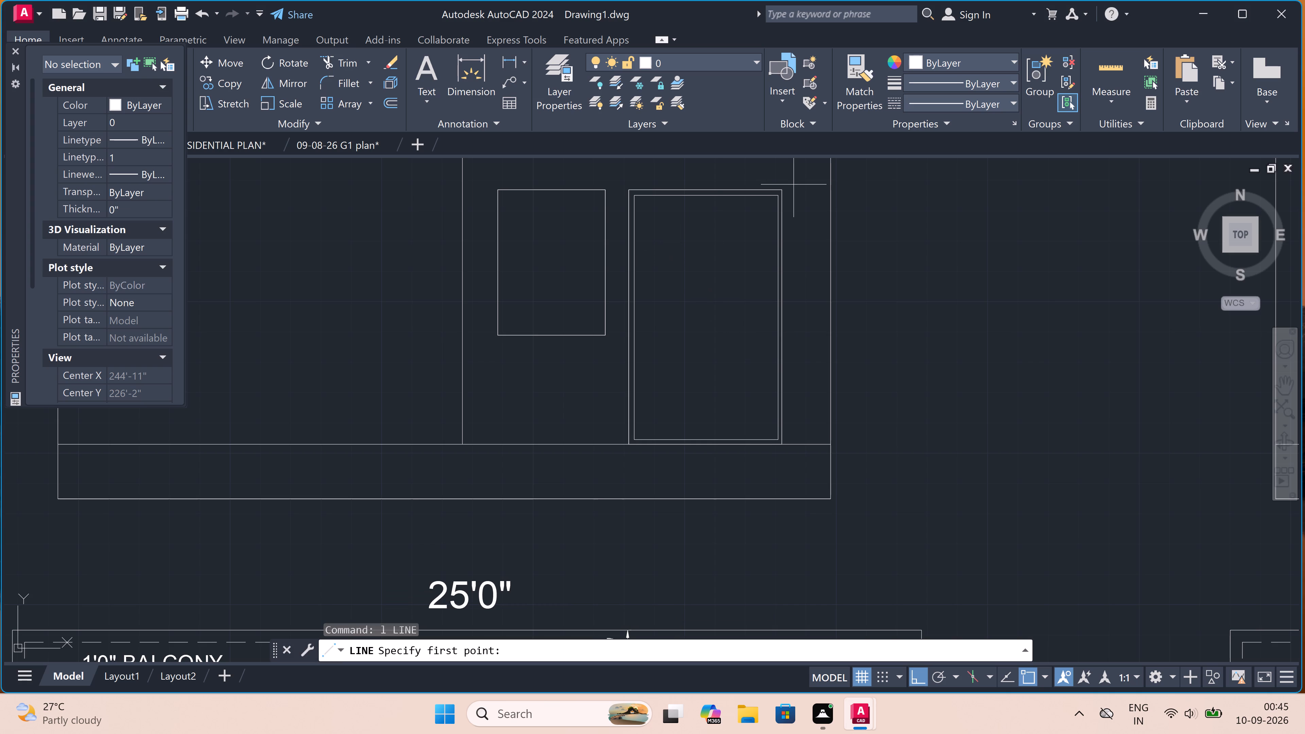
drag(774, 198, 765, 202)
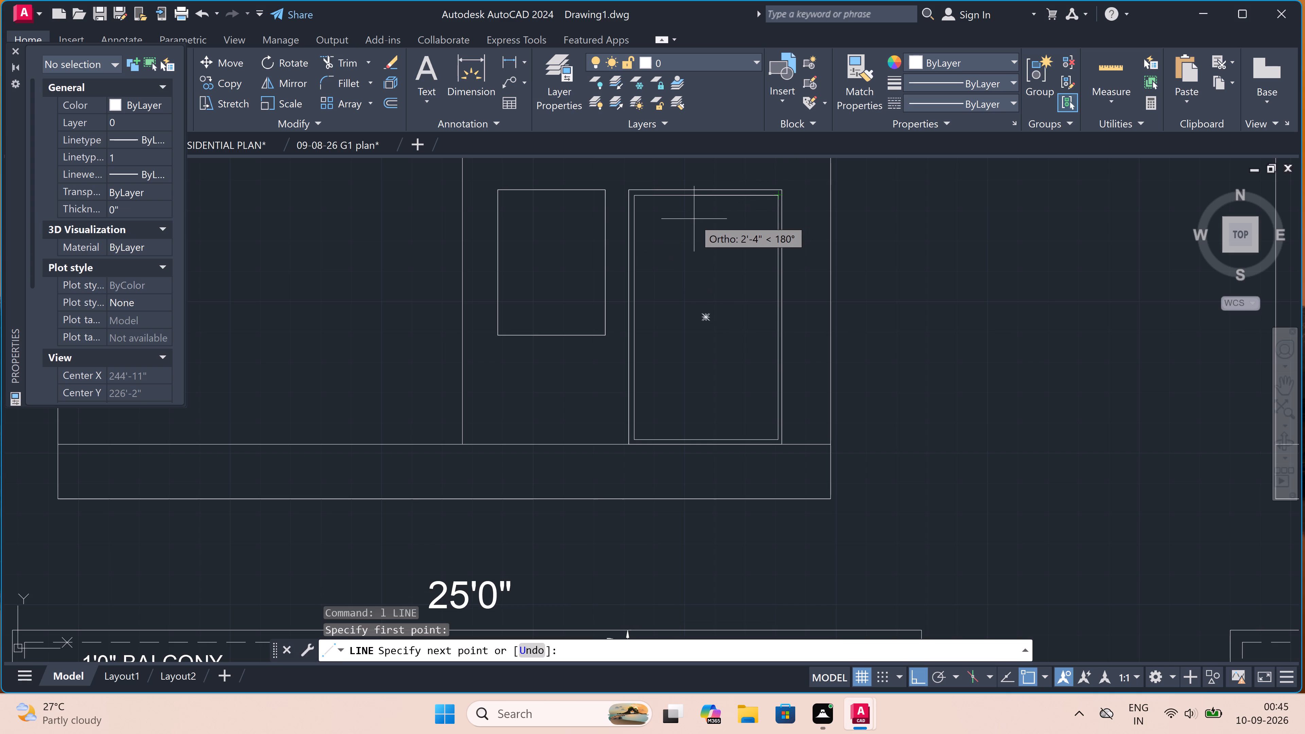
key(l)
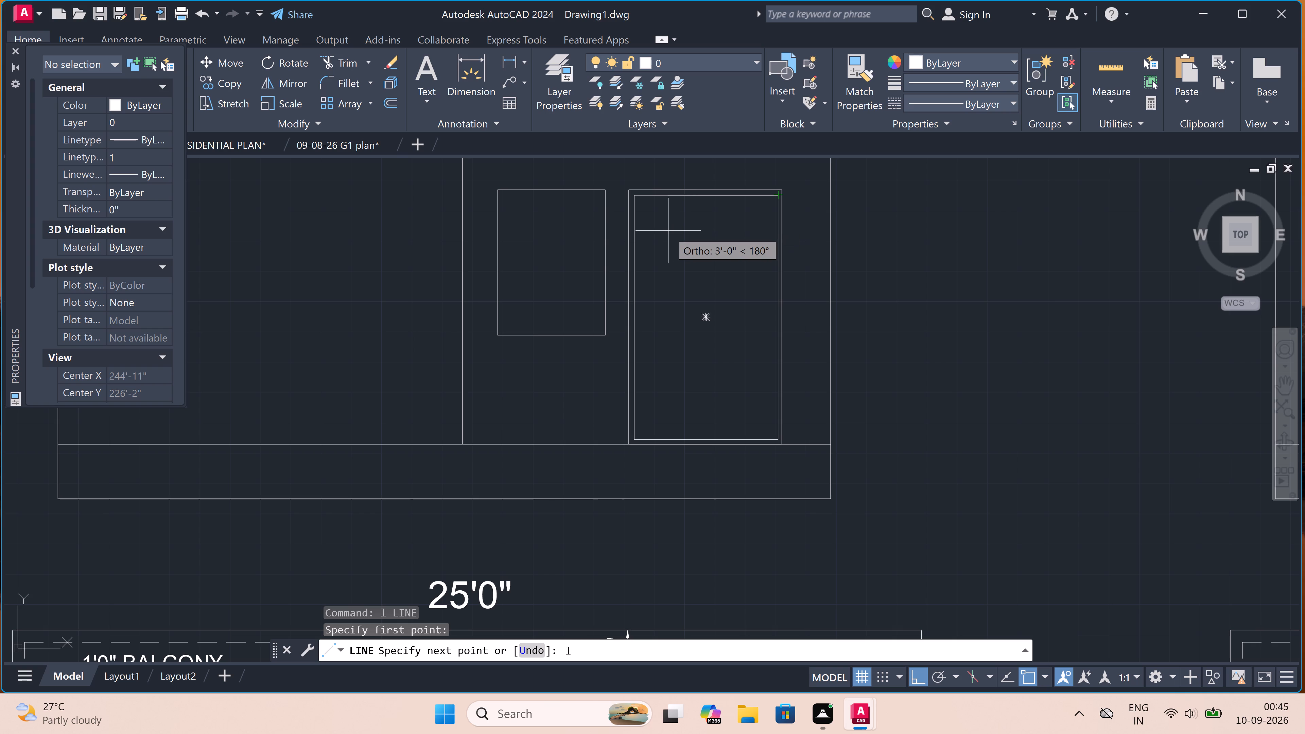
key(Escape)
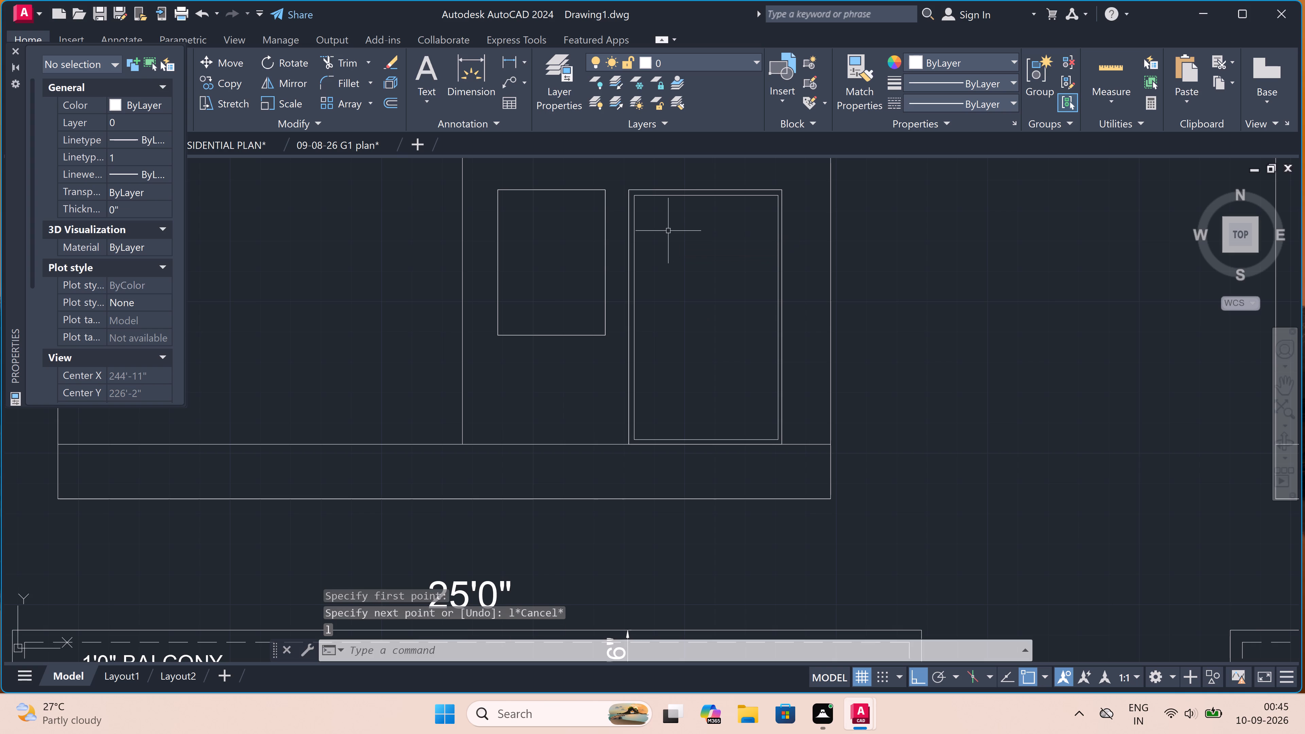
Draw an open door leaf inside the elevation's door frame, joining the right corners to a vertical edge about 5'-9" long near the left side.
text(l)
key(space)
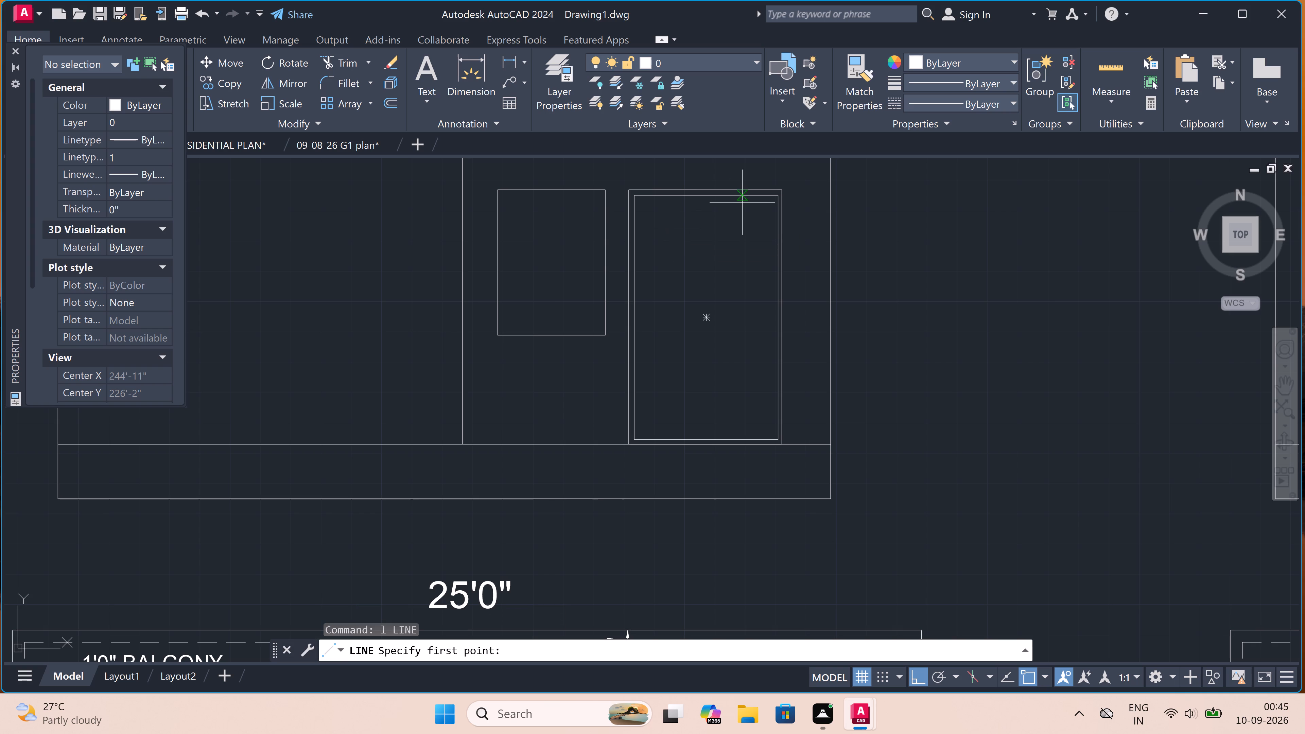
drag(775, 196, 765, 214)
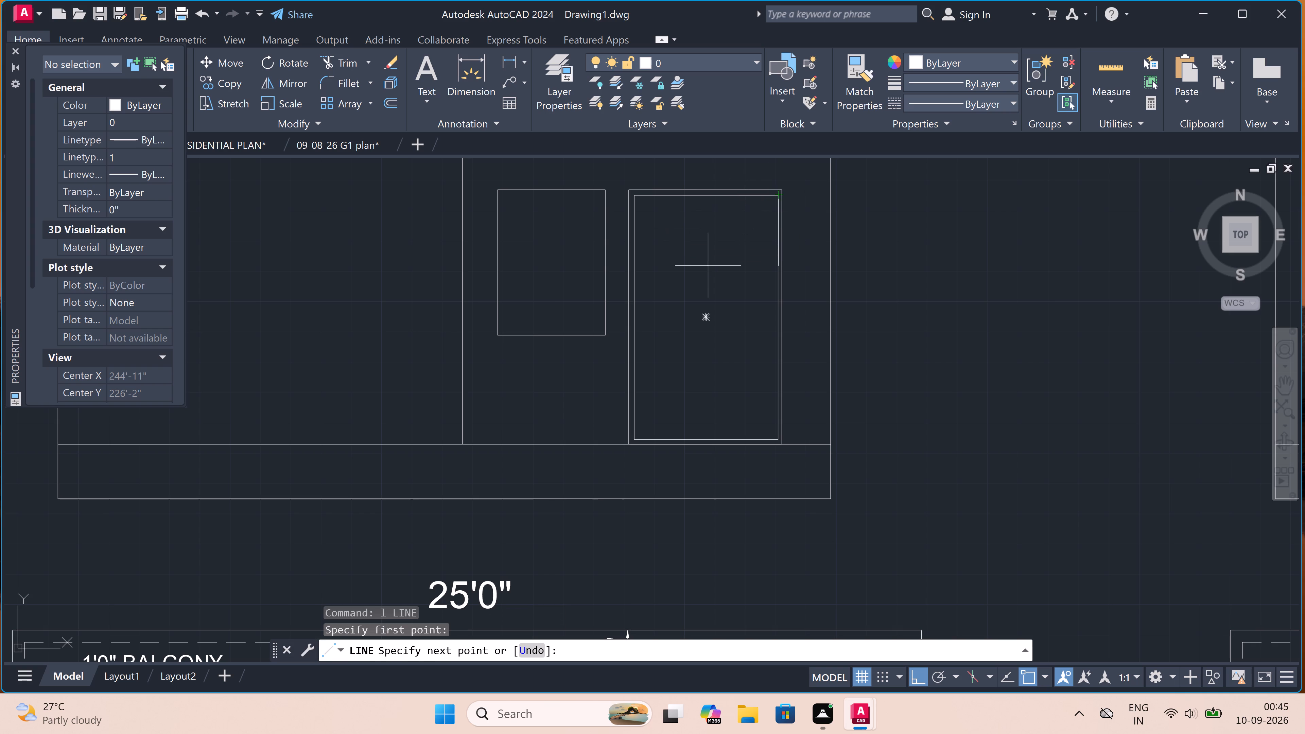
key(F8)
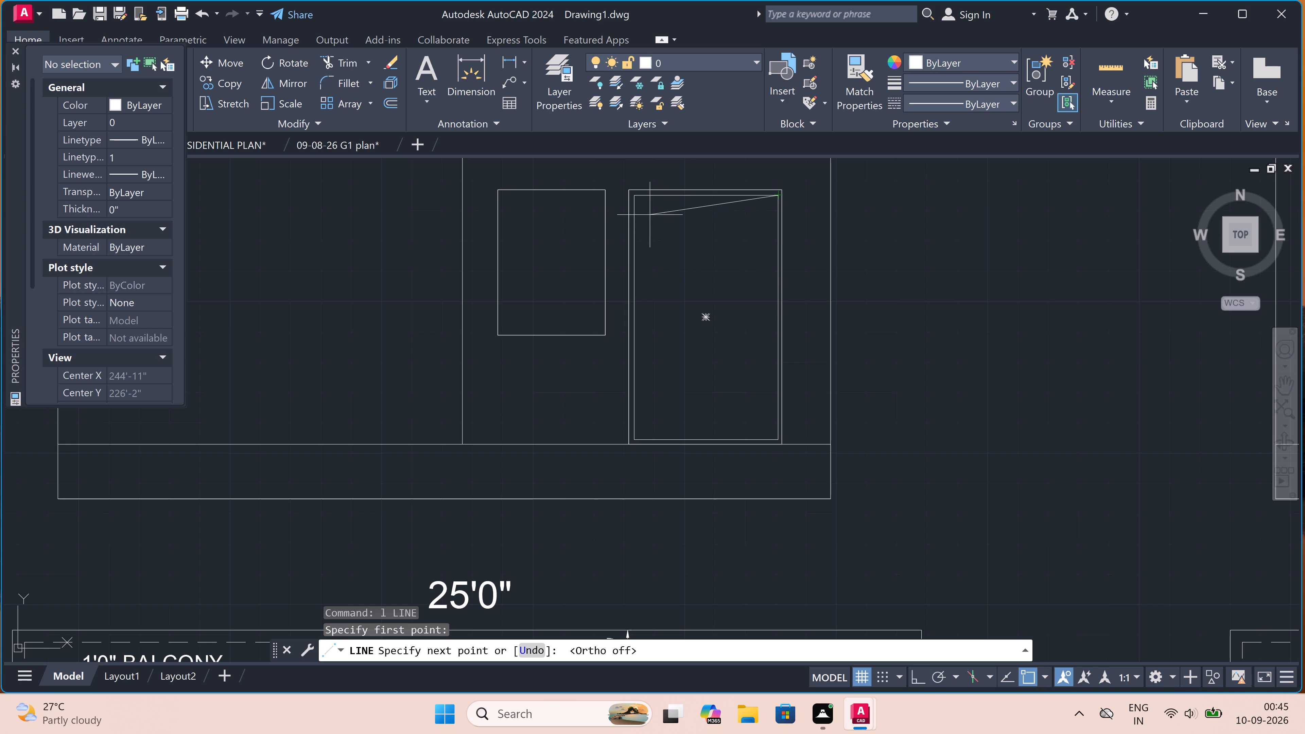
drag(650, 212, 651, 216)
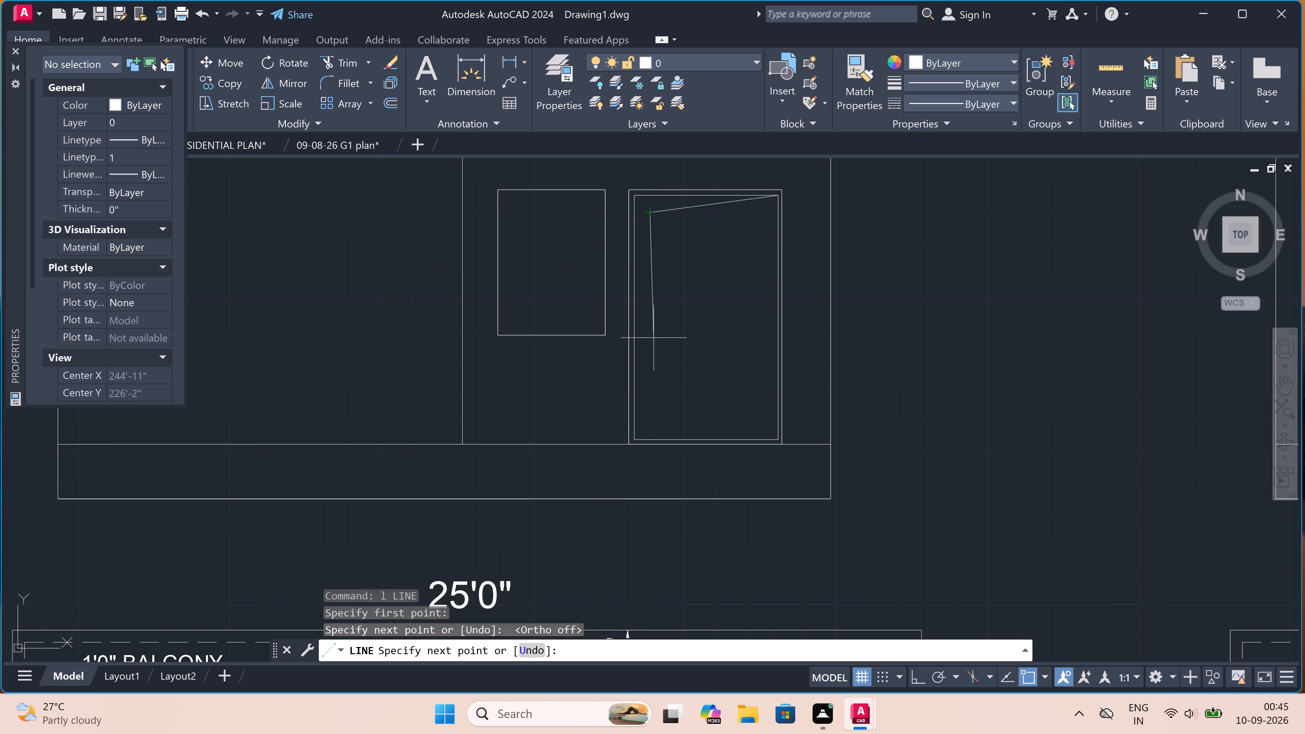
key(F8)
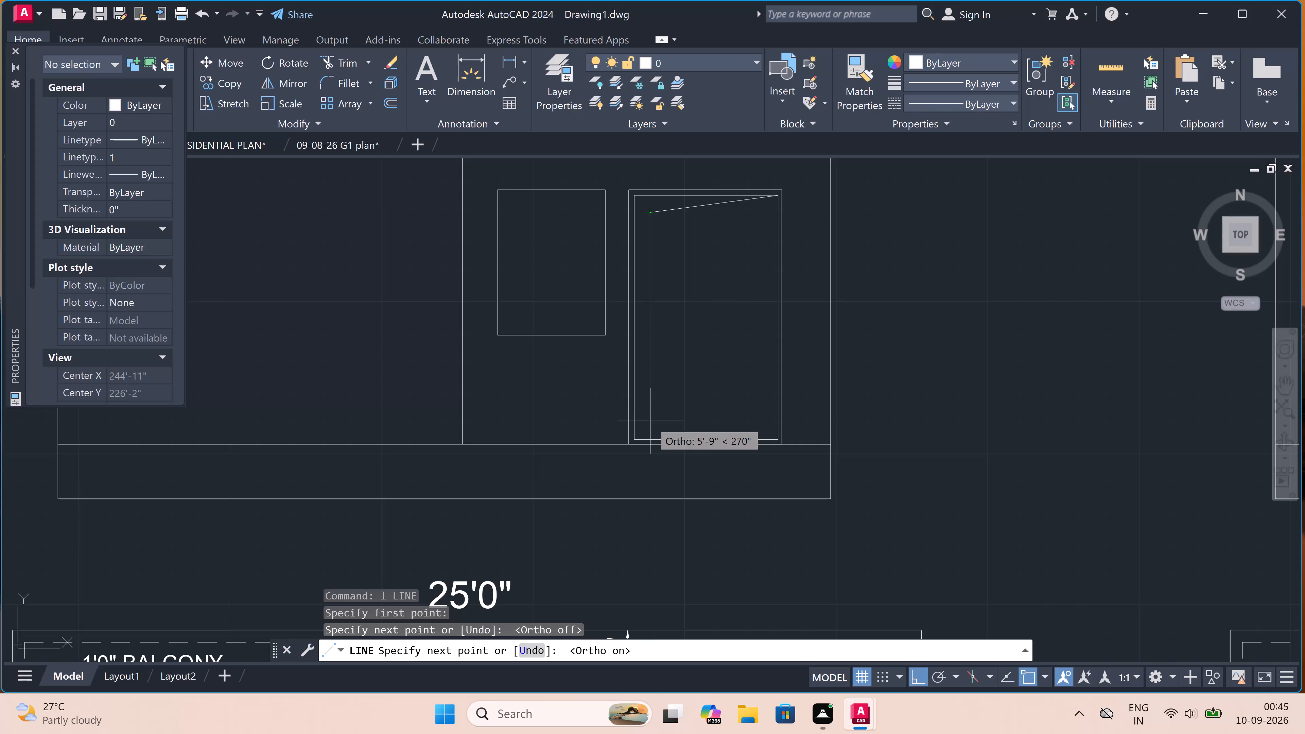
click(650, 422)
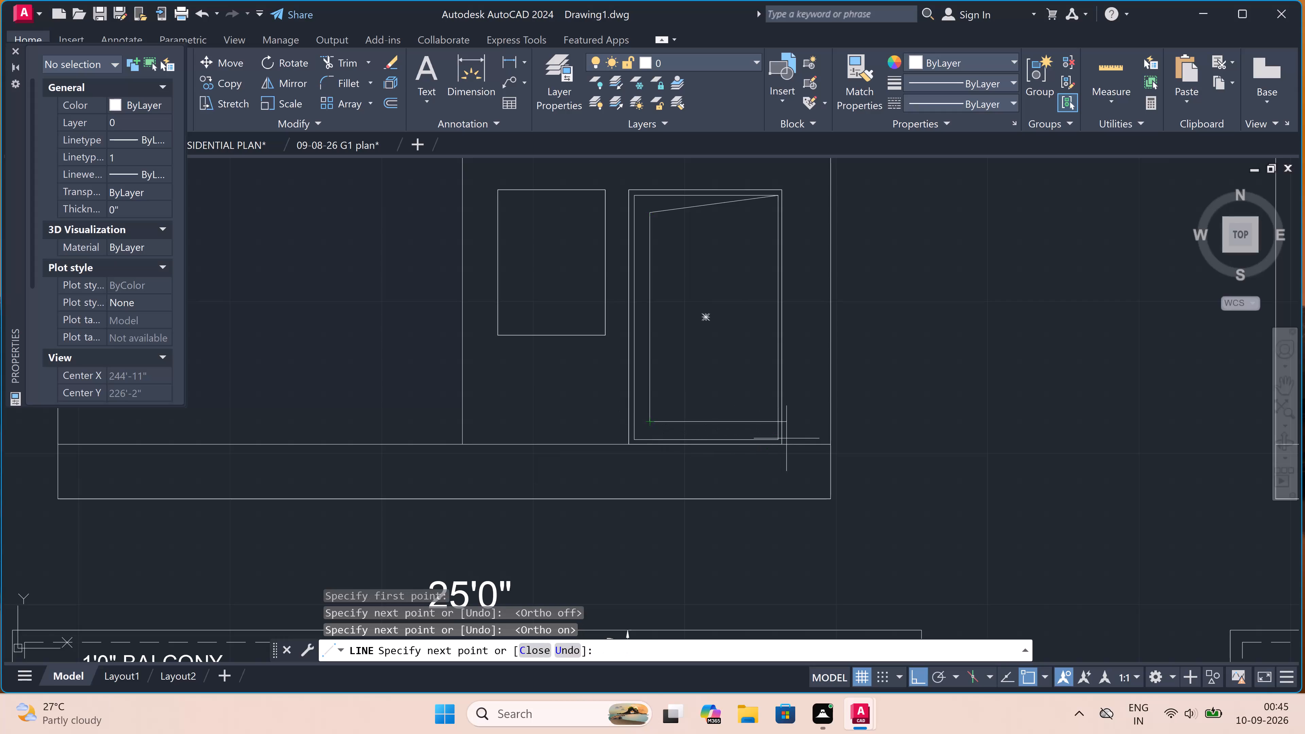
scroll(778, 436, up, 2)
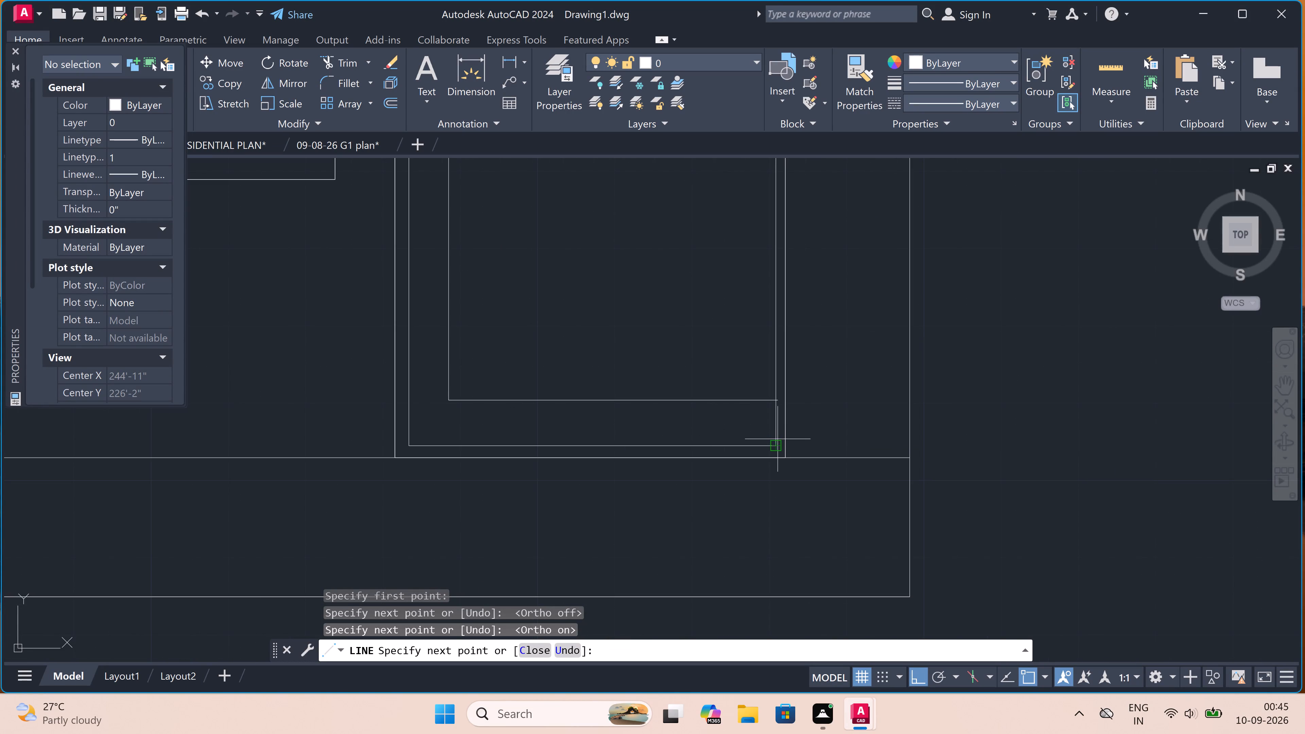
click(776, 443)
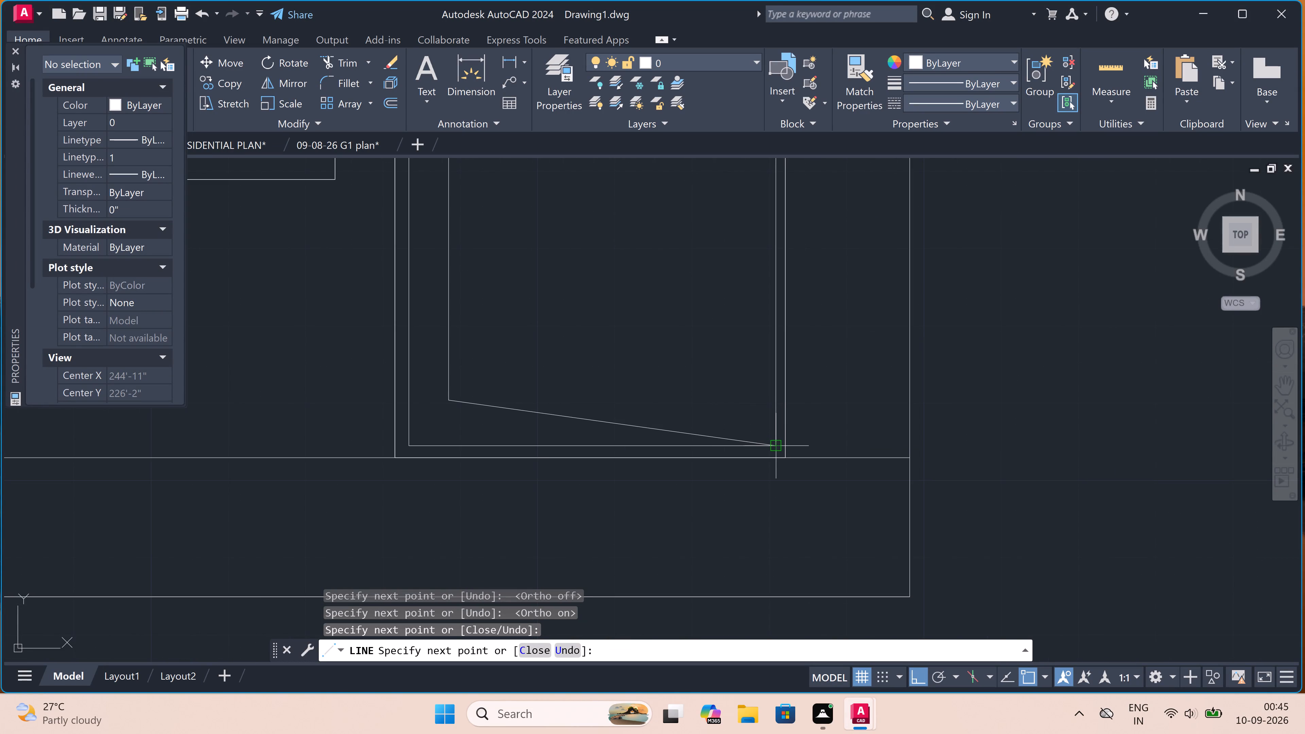
key(Escape)
scroll(727, 382, down, 4)
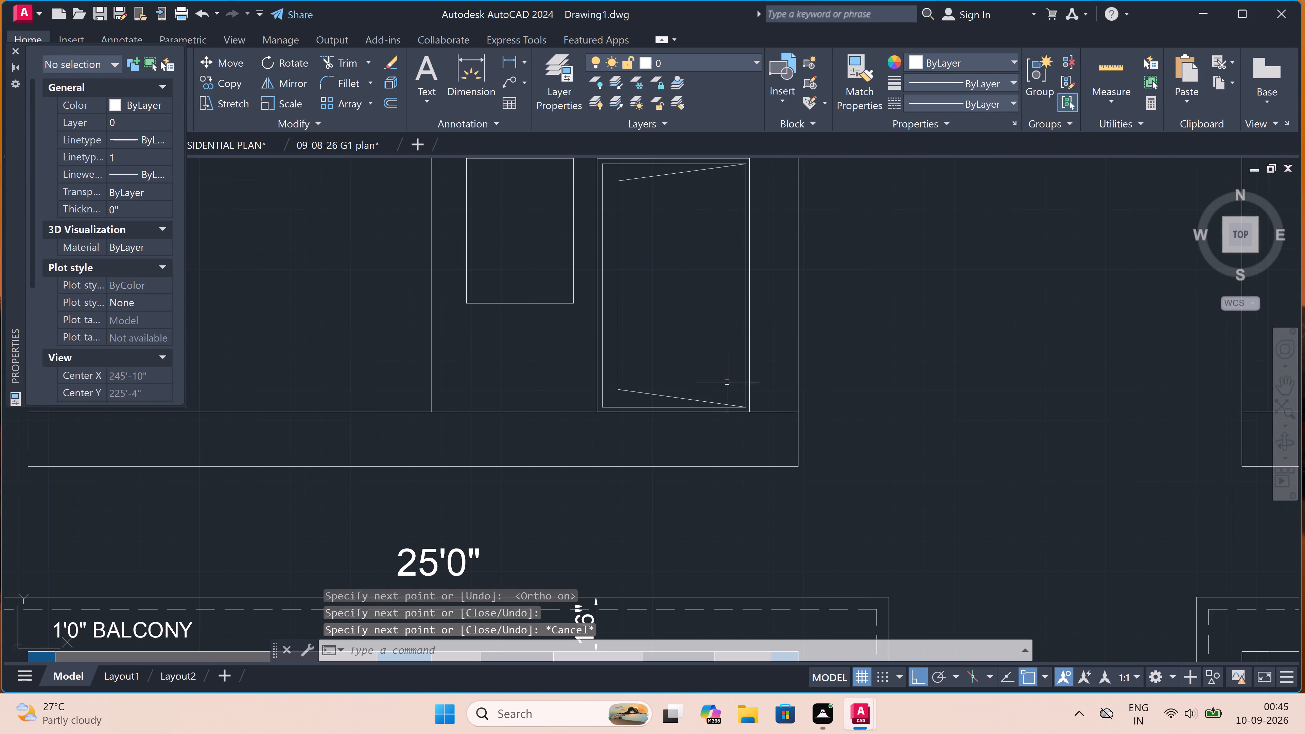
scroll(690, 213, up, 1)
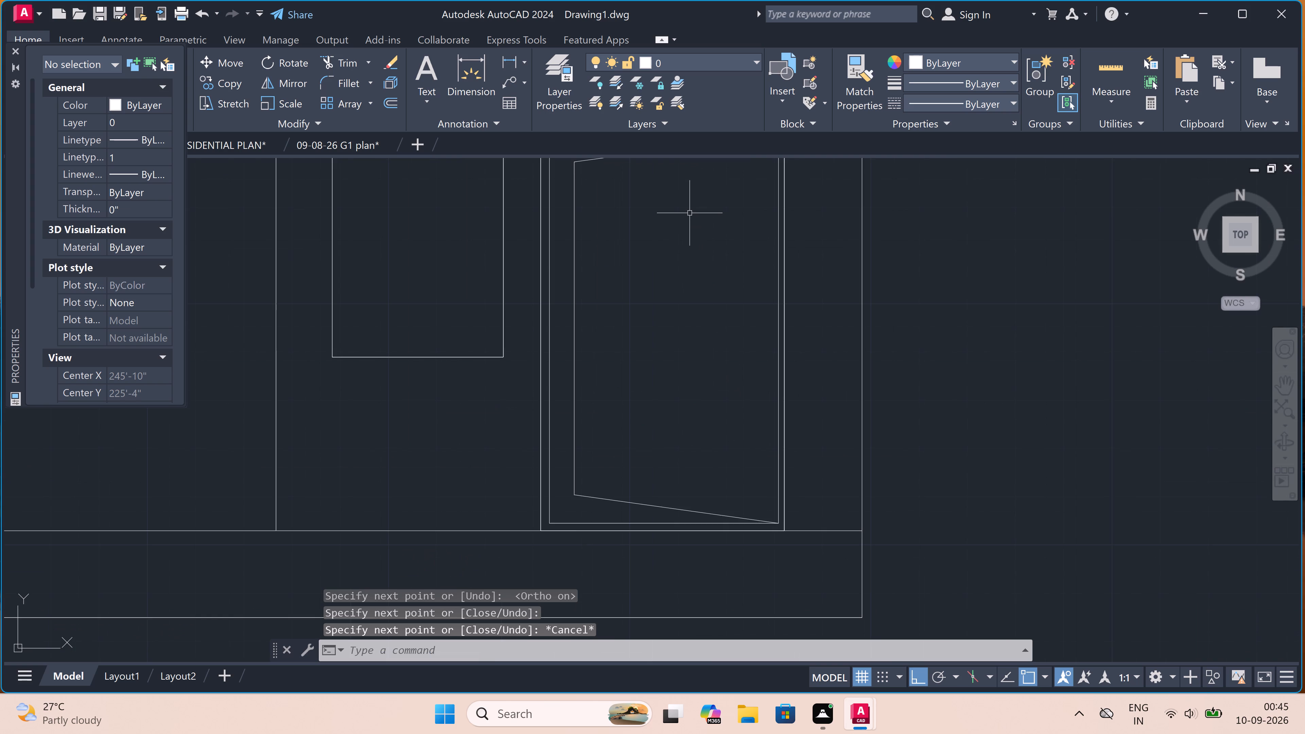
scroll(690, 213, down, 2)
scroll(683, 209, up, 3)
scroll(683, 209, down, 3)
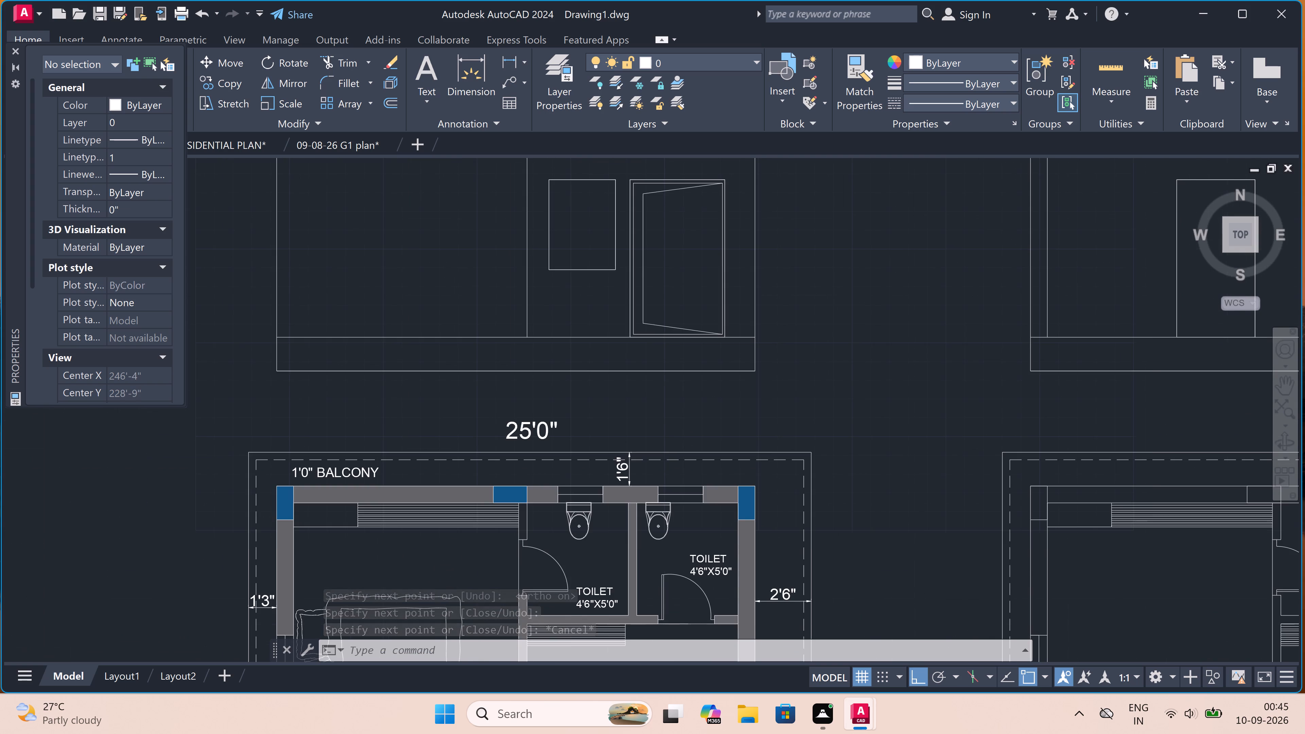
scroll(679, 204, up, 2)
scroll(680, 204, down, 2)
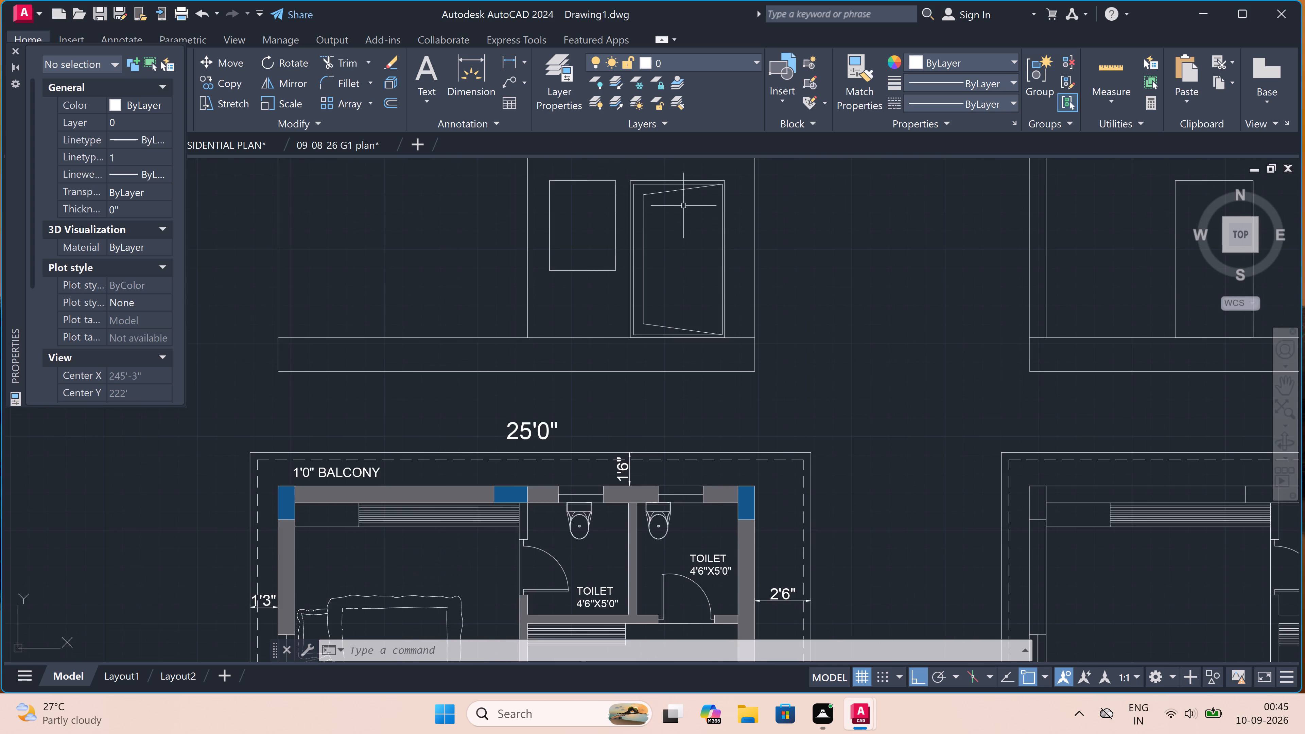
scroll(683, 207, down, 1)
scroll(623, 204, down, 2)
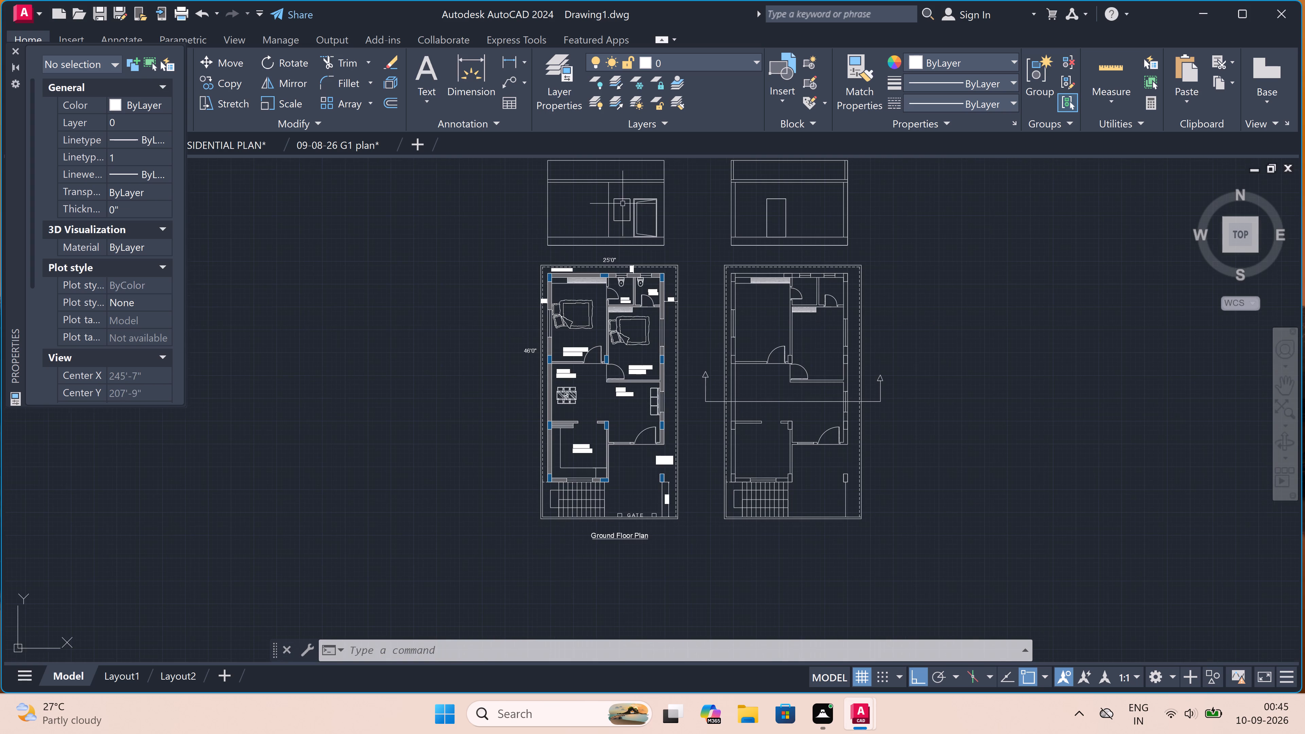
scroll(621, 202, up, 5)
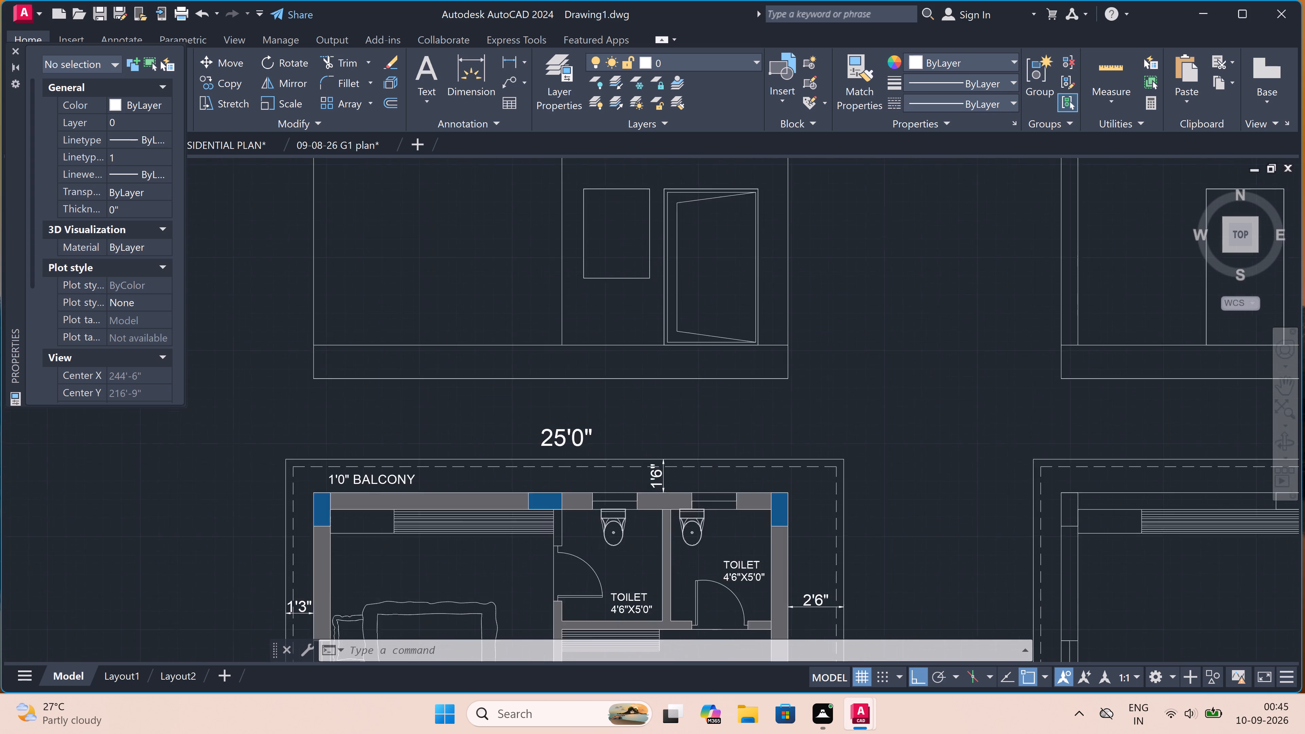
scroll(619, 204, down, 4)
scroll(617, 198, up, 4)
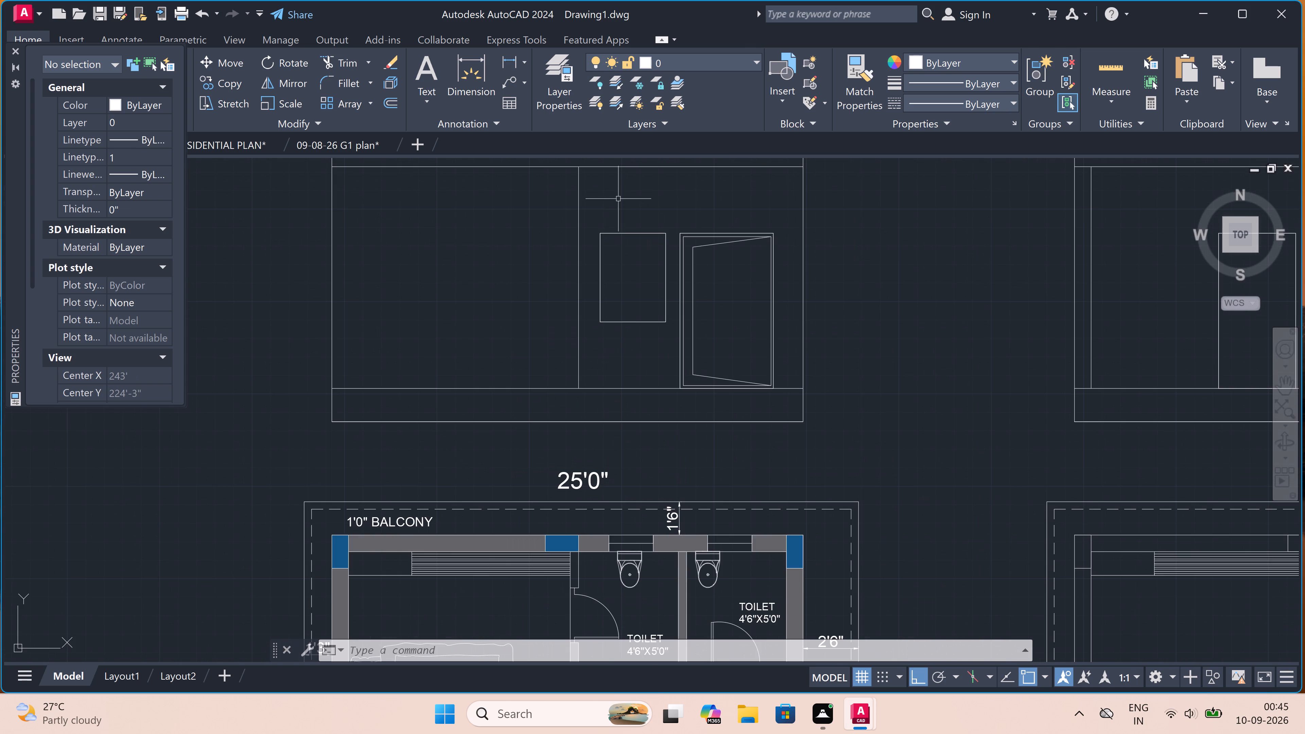
Draw a frame rectangle inside the front elevation's window, slightly inset from the outline on all four sides.
scroll(624, 231, up, 3)
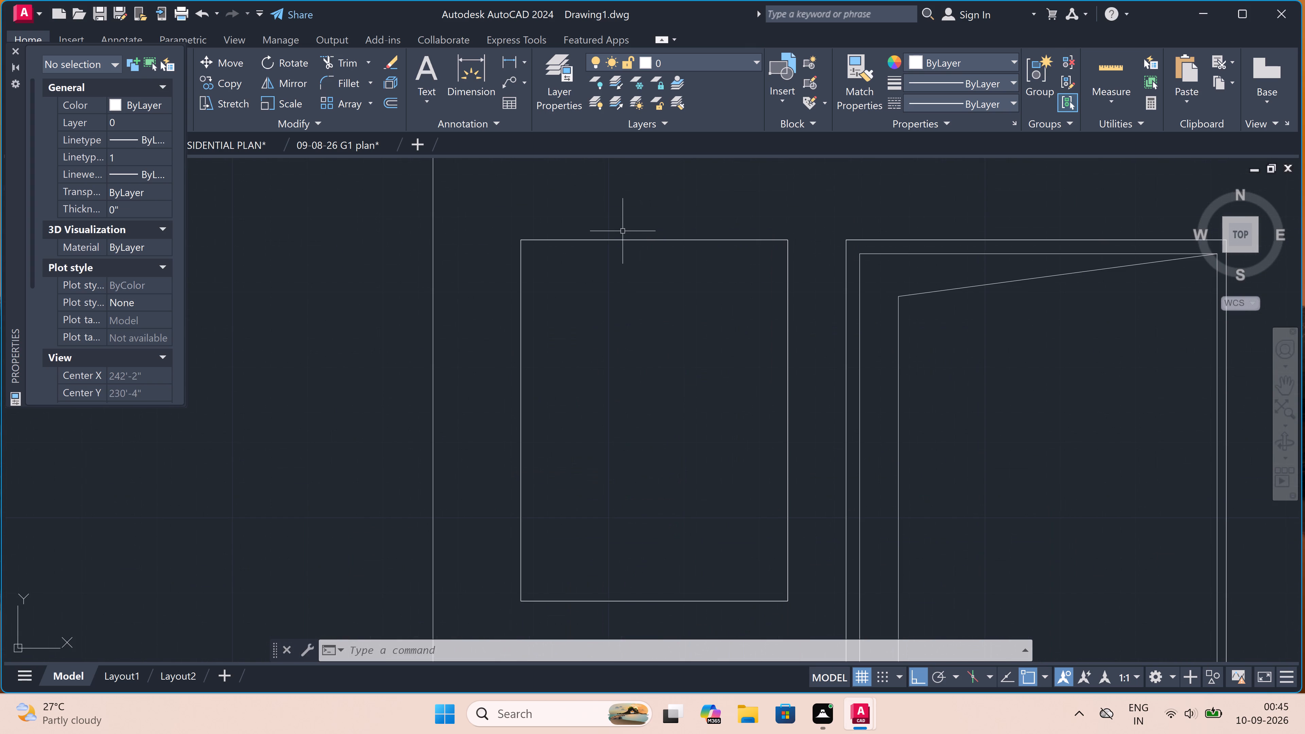
key(r)
key(e)
text(c)
key(space)
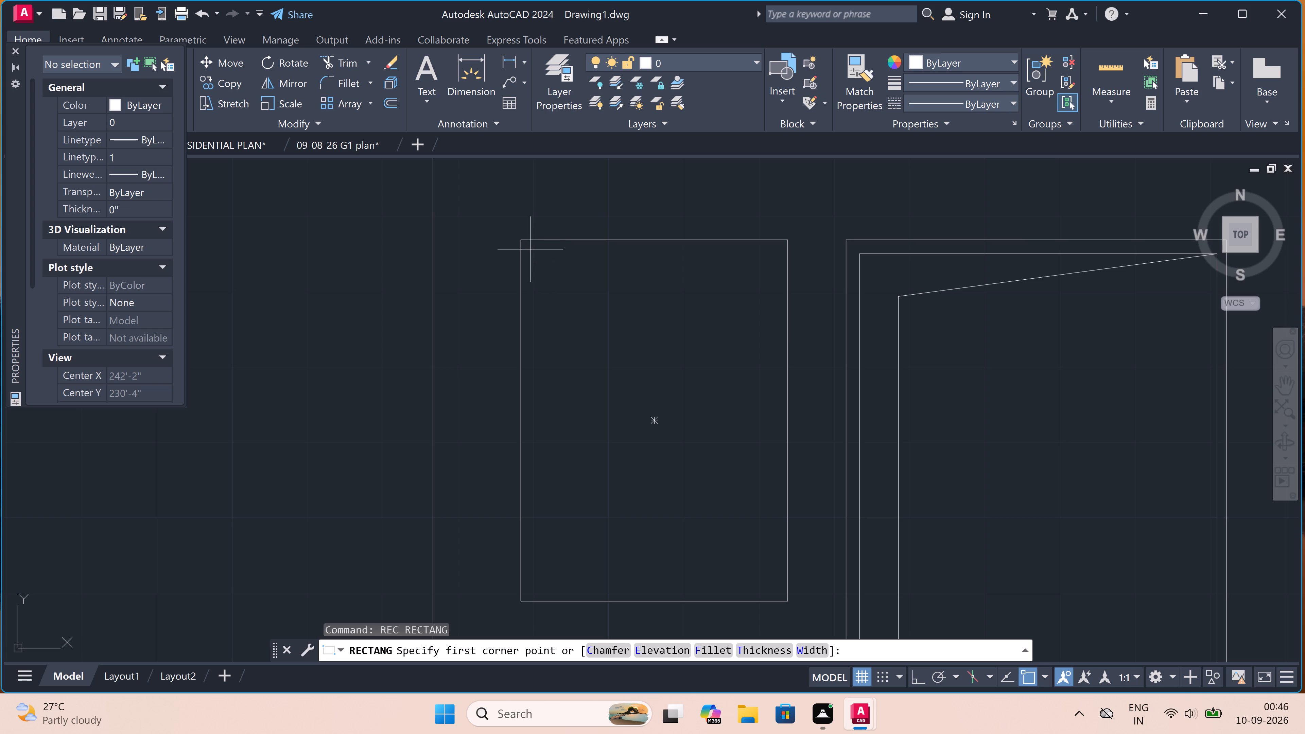
scroll(530, 249, up, 1)
drag(530, 249, 542, 271)
scroll(625, 321, down, 3)
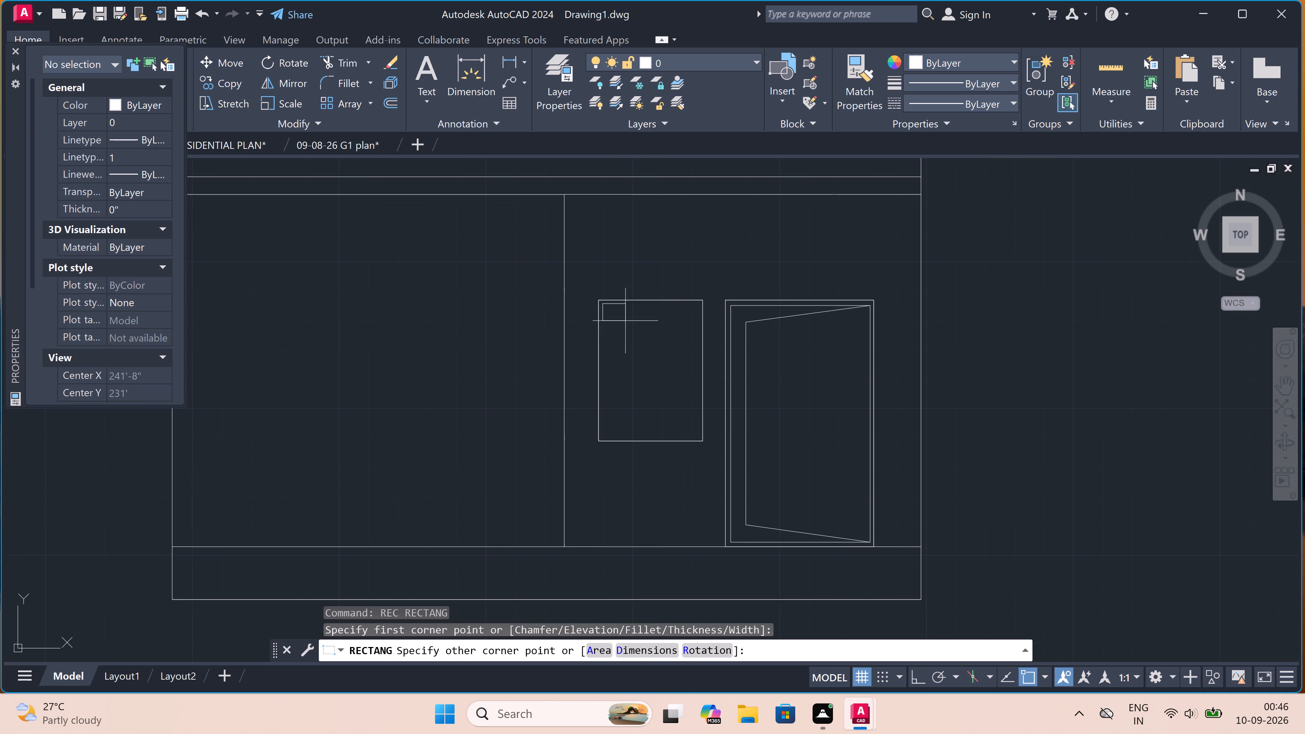
scroll(688, 427, up, 2)
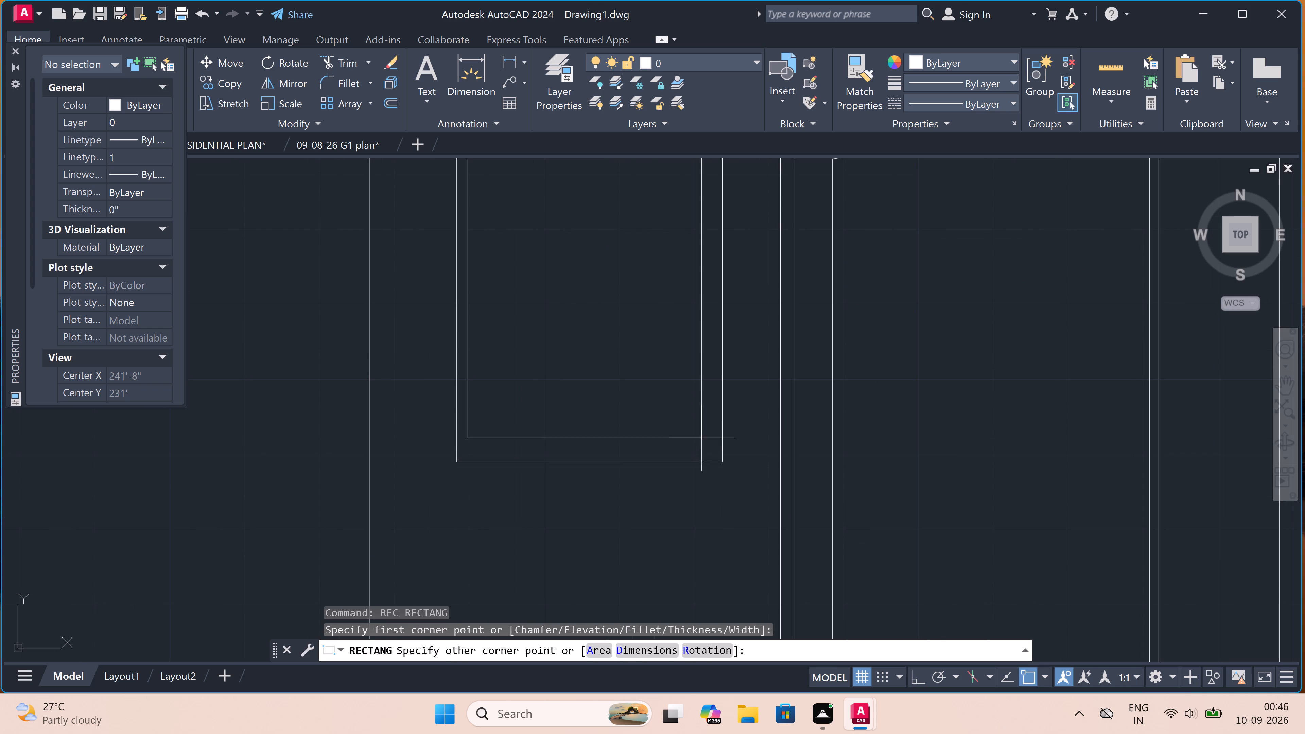
scroll(706, 445, down, 1)
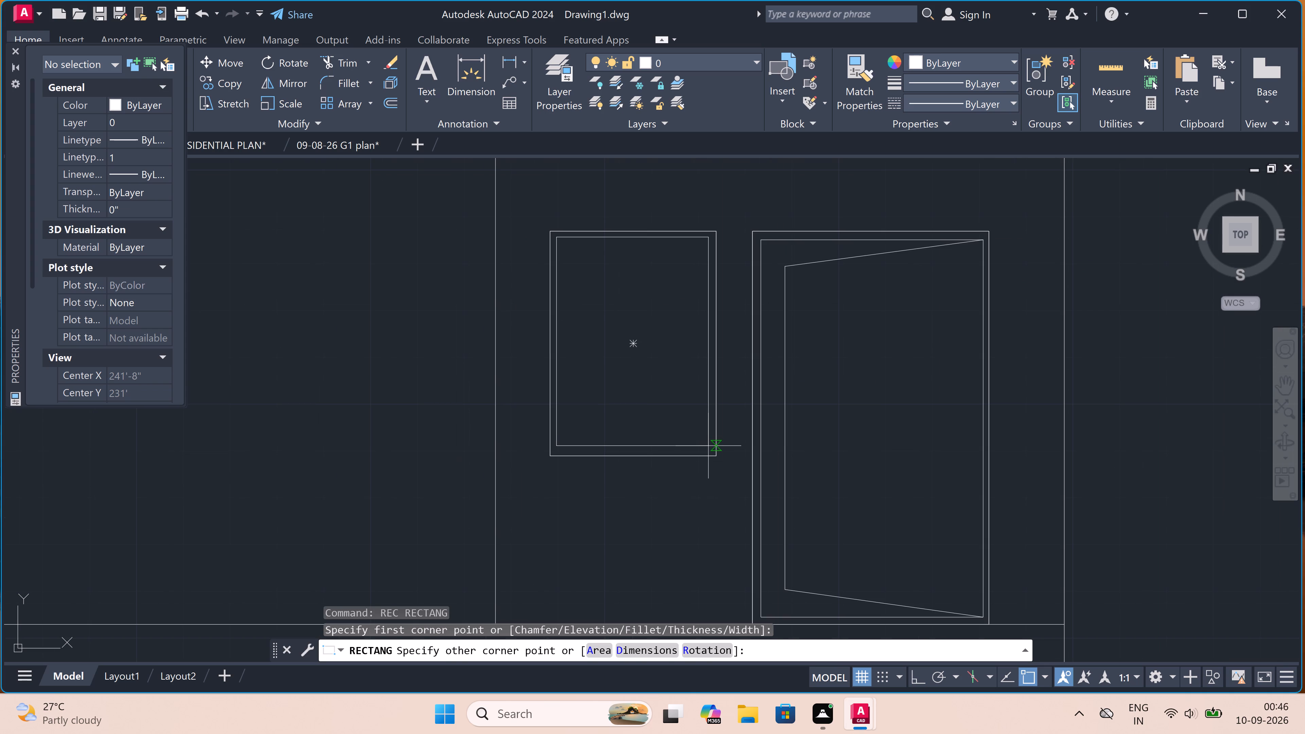
scroll(708, 446, up, 1)
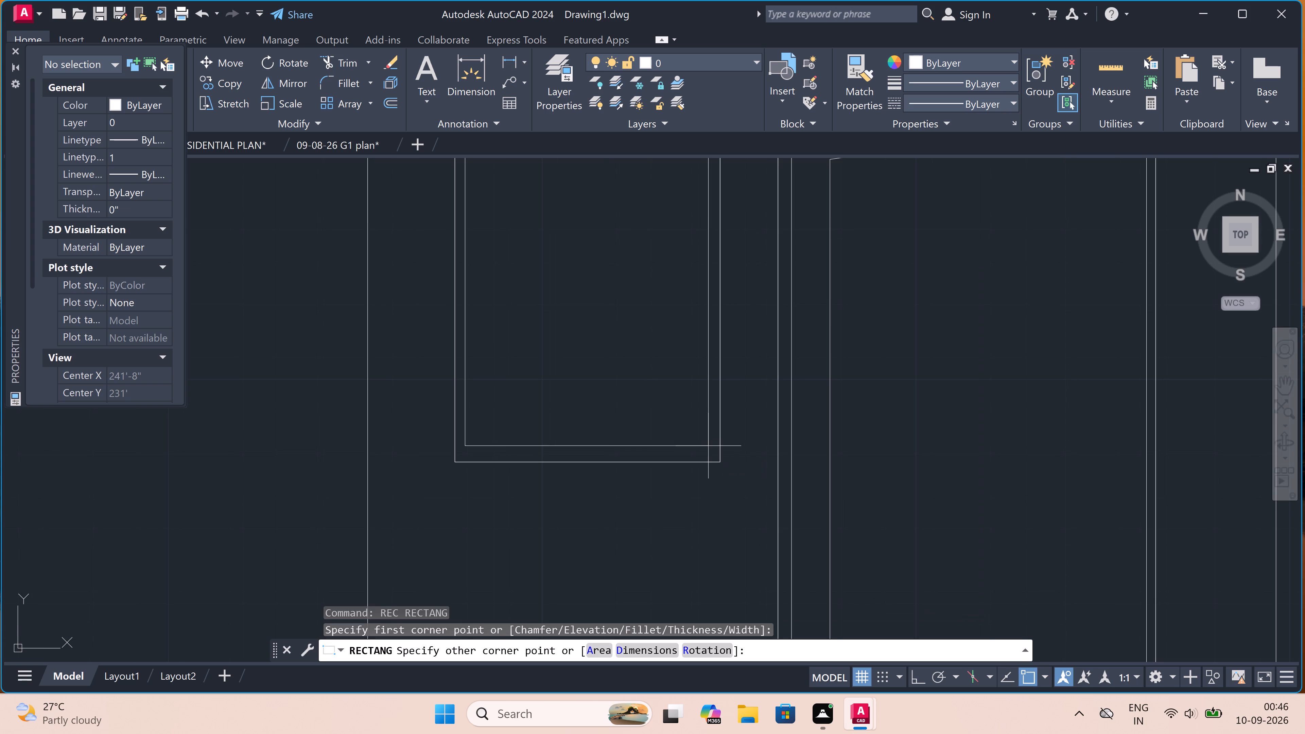
click(708, 446)
scroll(682, 409, down, 3)
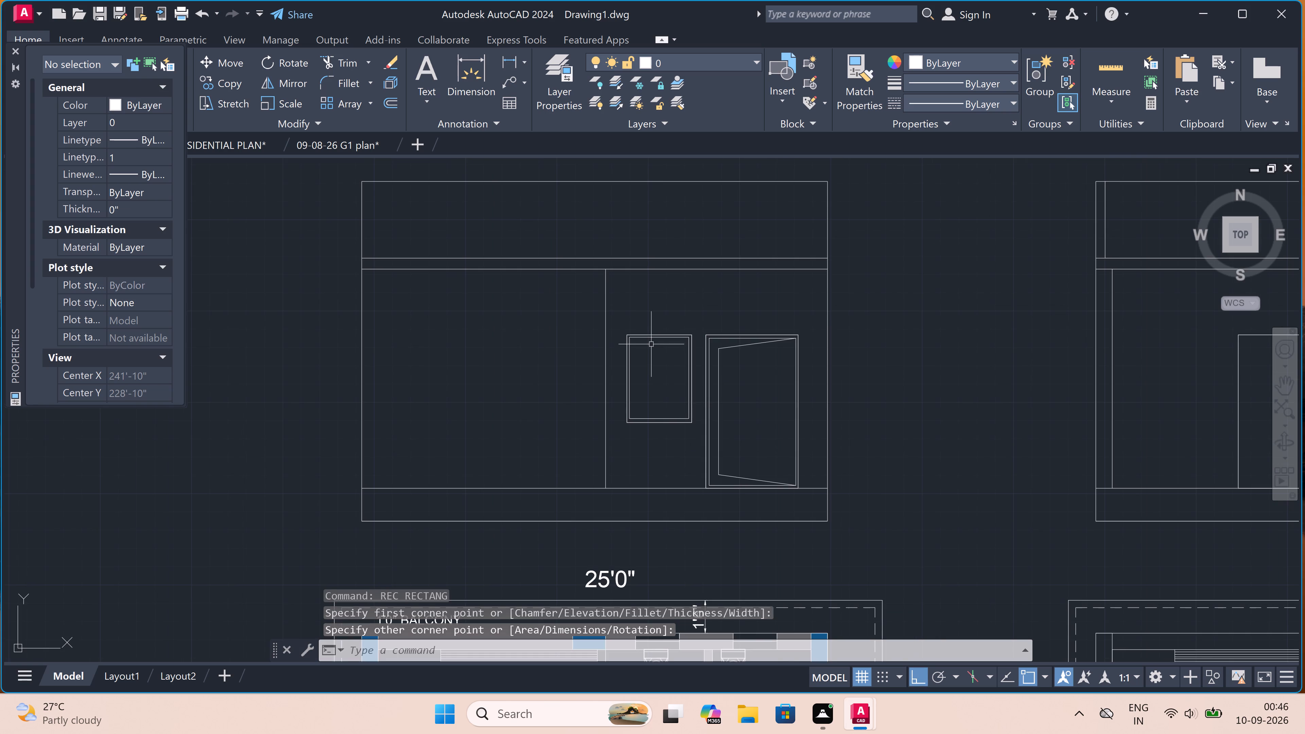
Draw a vertical centre line in the elevation's window from the inner frame's top midpoint to its bottom edge.
scroll(652, 333, up, 1)
text(l)
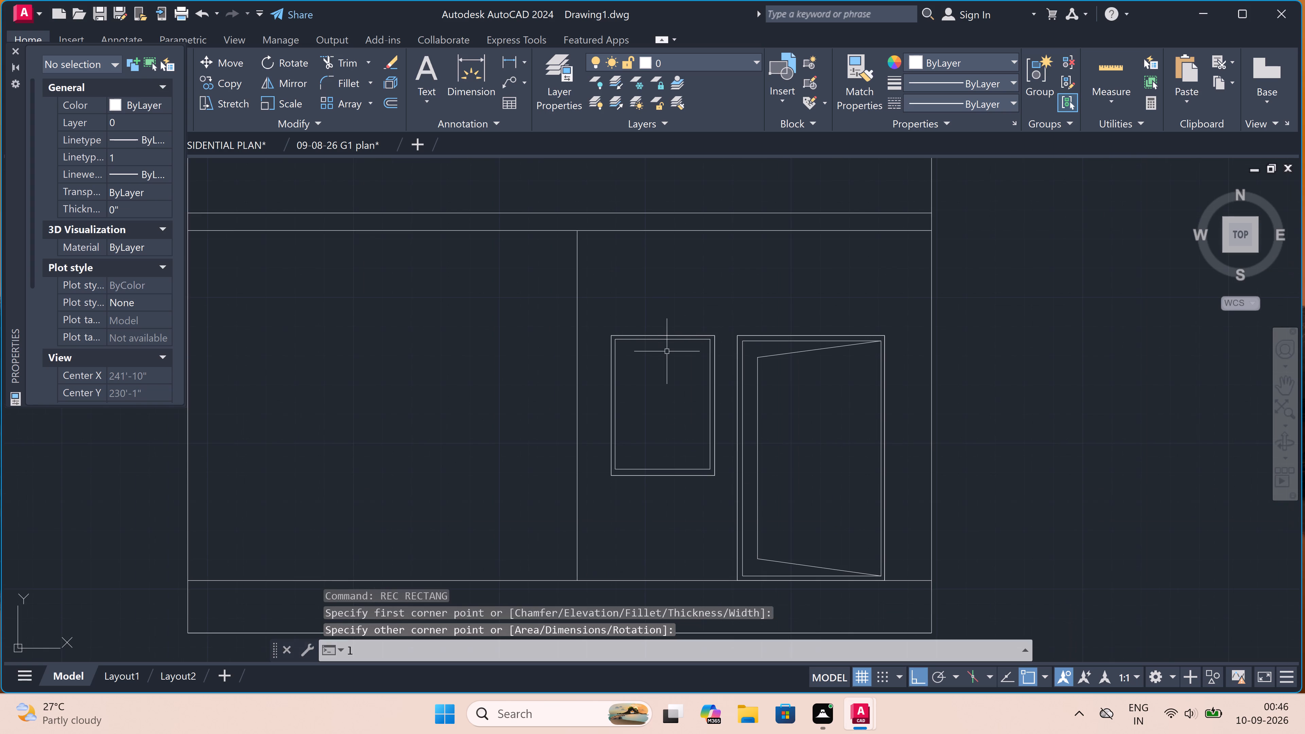
key(space)
scroll(665, 344, up, 2)
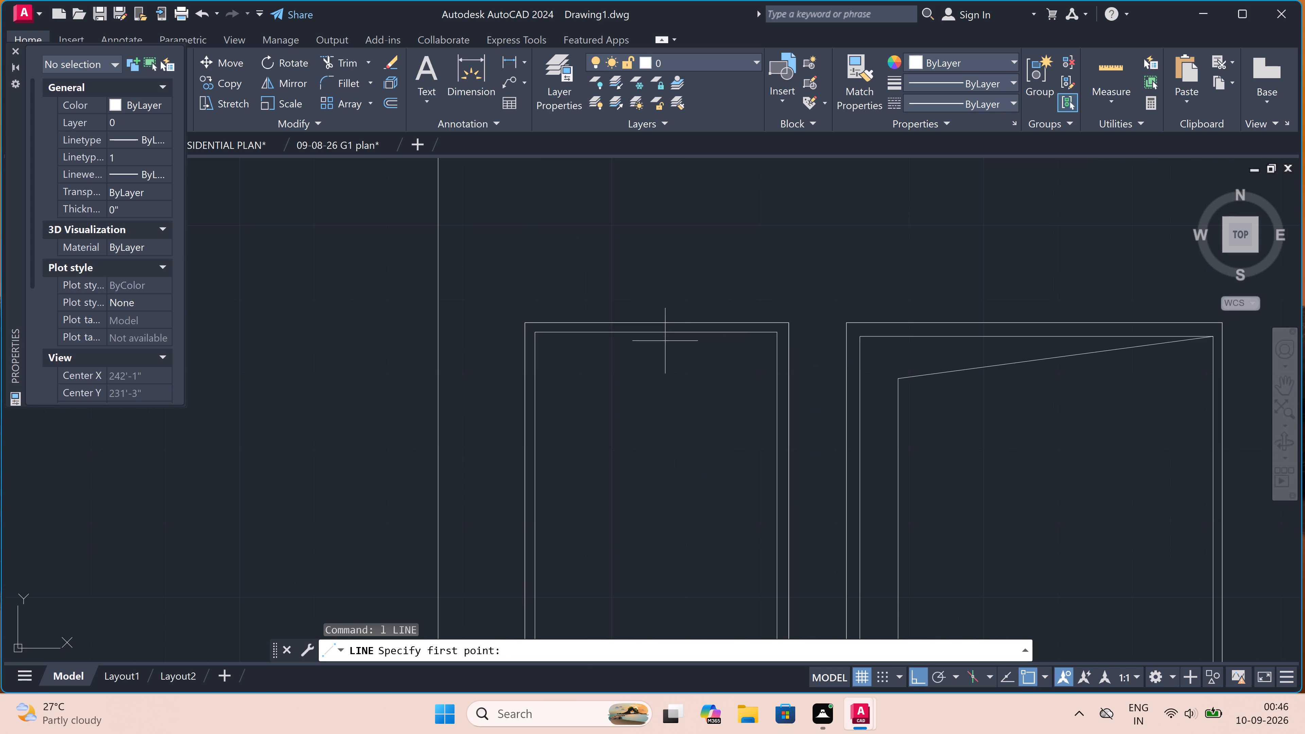
drag(659, 331, 662, 356)
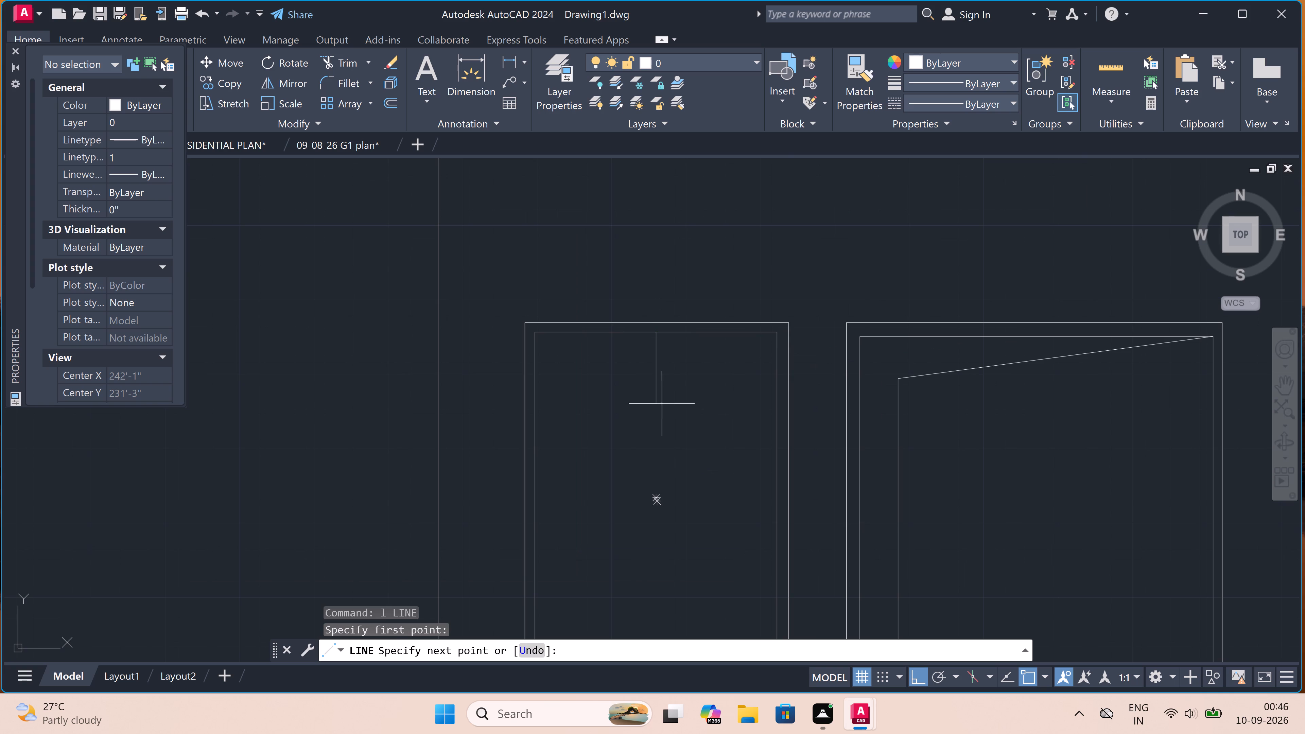
scroll(662, 450, down, 4)
scroll(659, 493, up, 3)
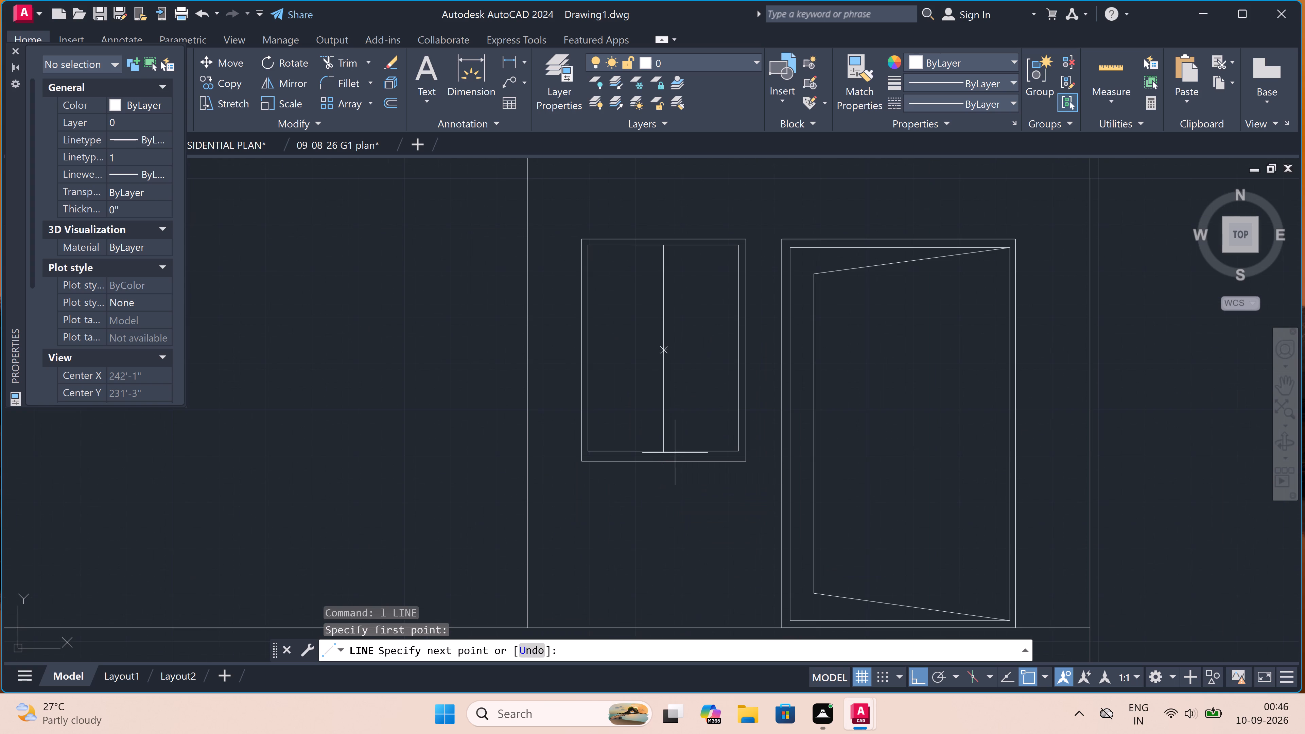
click(663, 448)
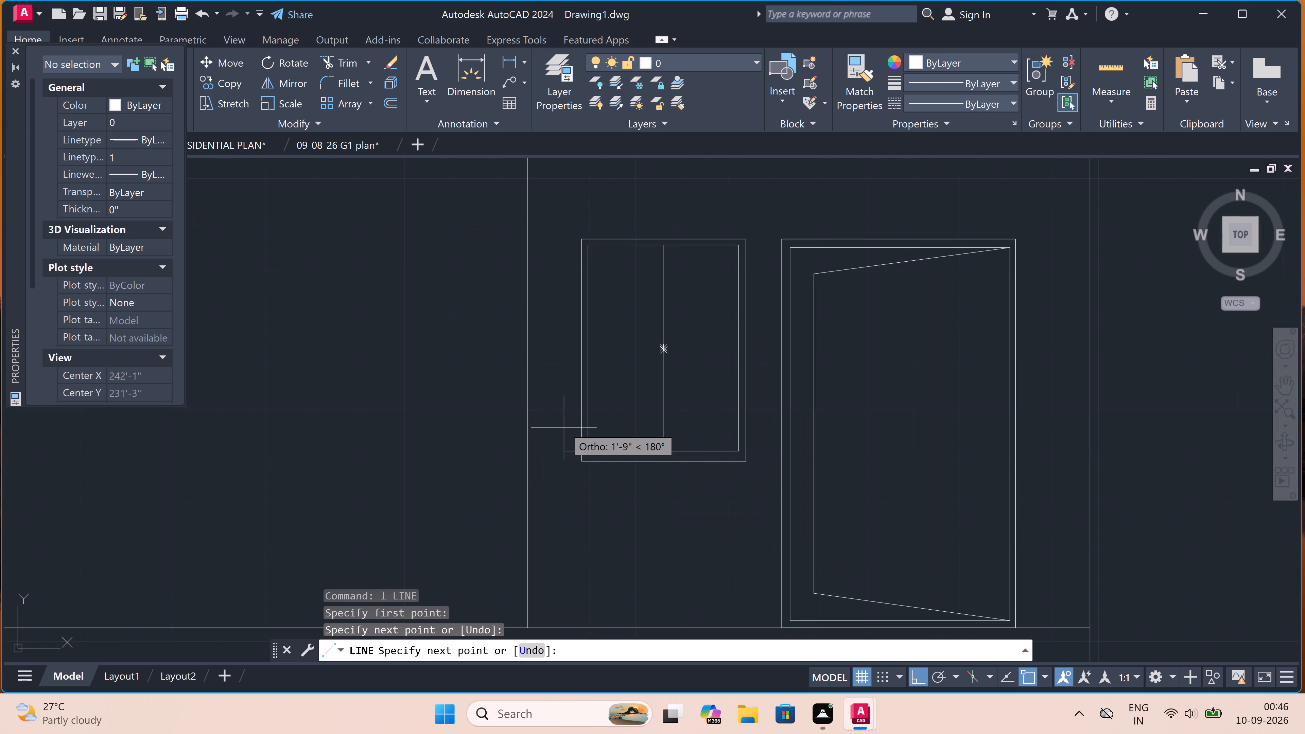
key(Escape)
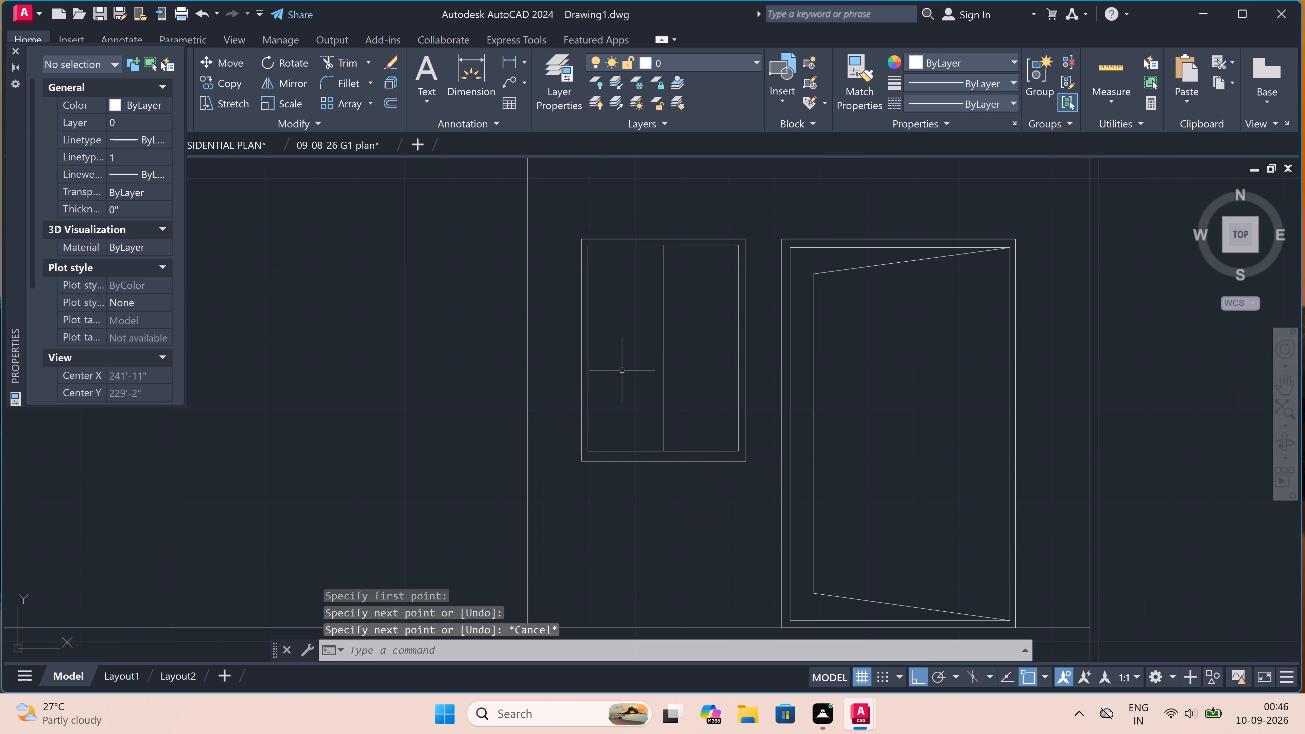
Draw a narrow upright pane rectangle within the left half of the elevation's window.
key(r)
text(ec)
key(space)
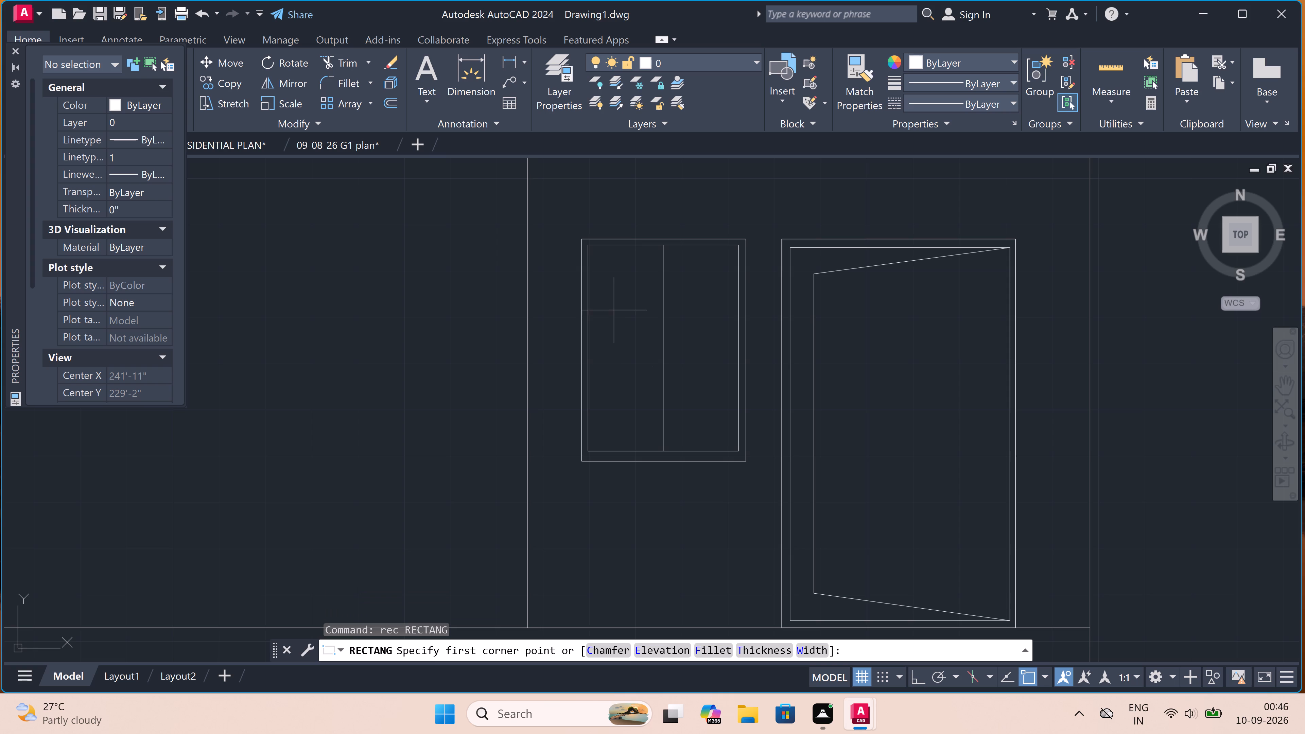
click(609, 287)
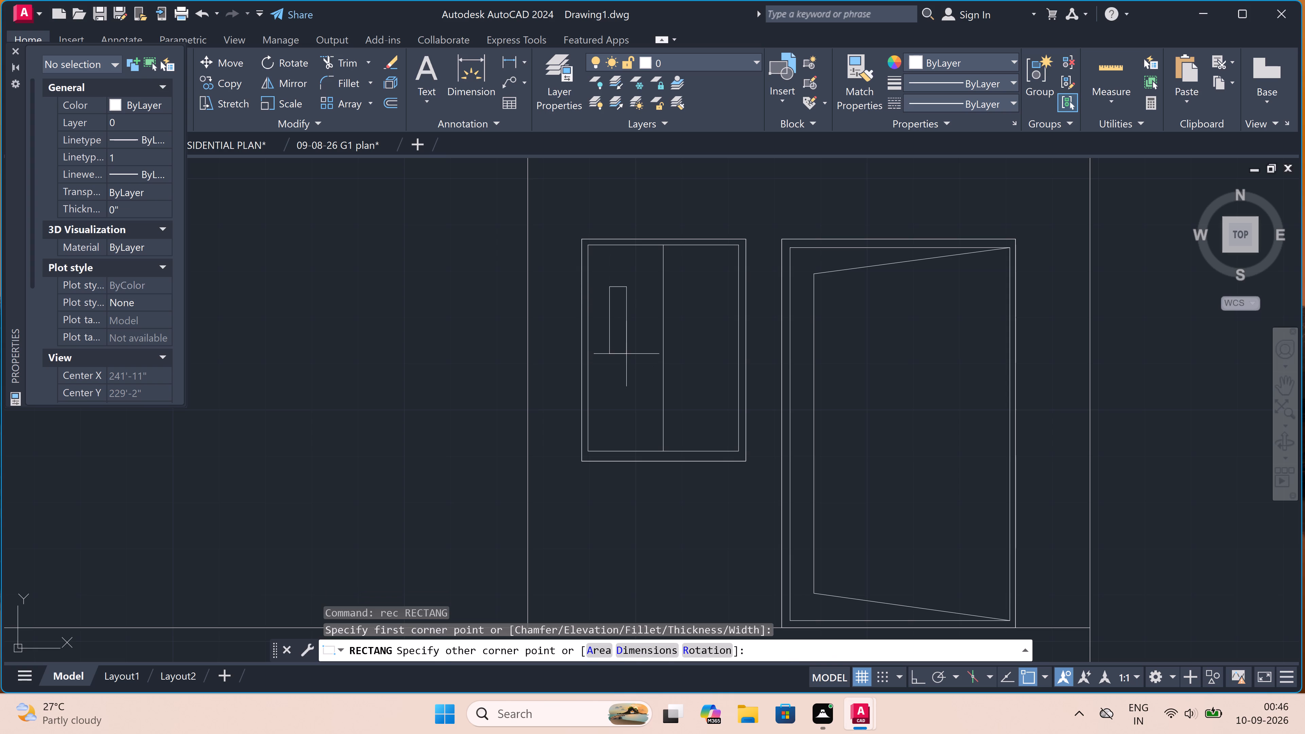
click(644, 419)
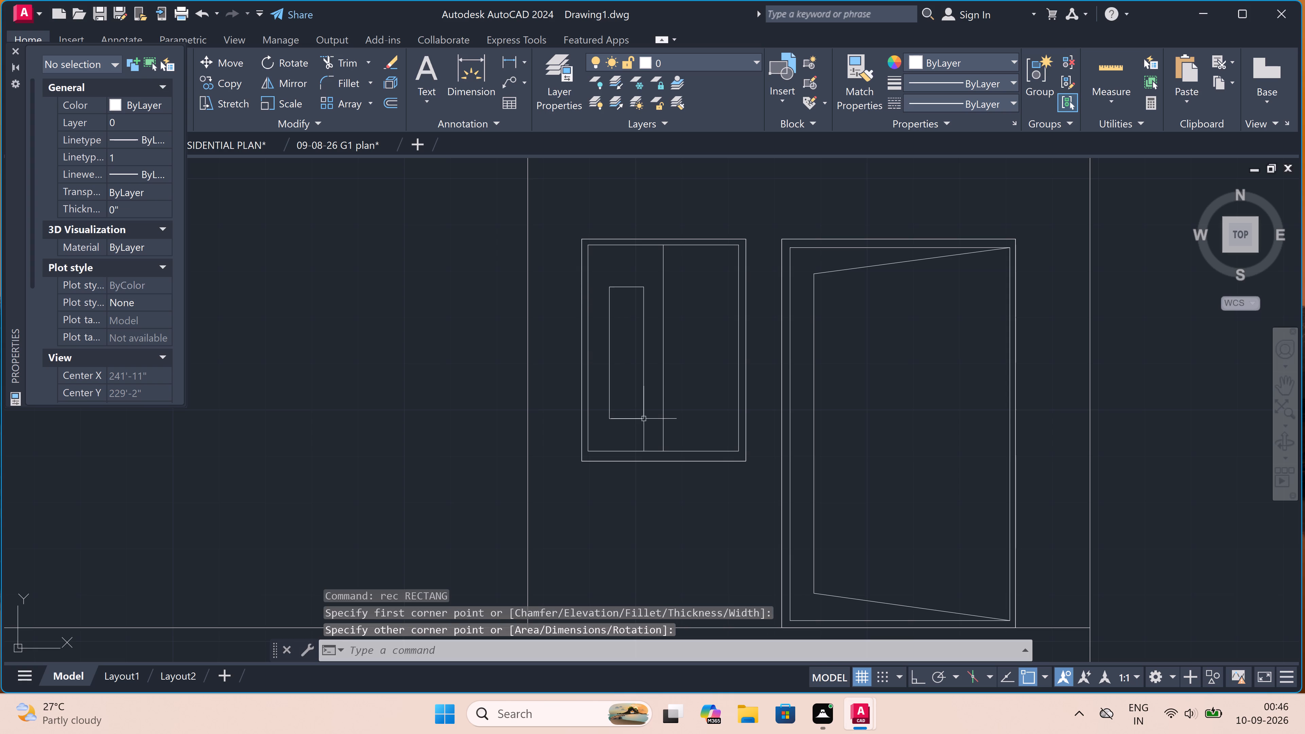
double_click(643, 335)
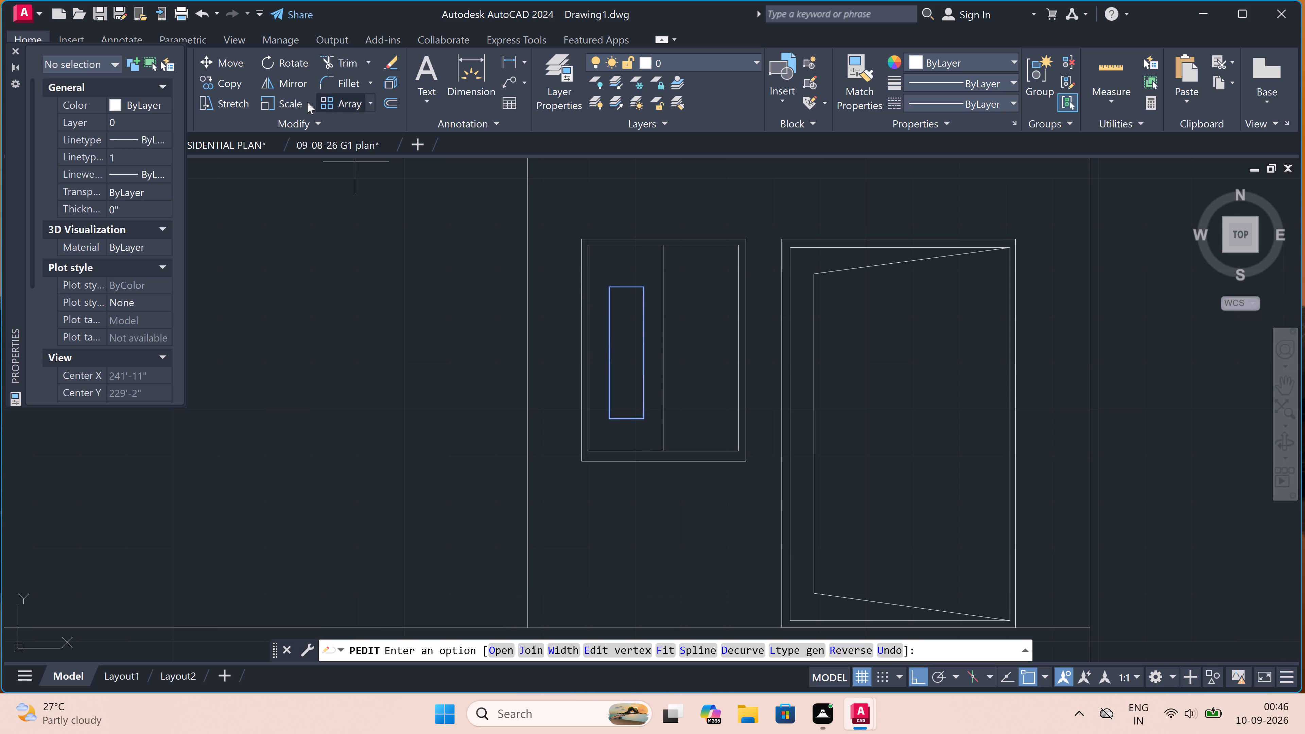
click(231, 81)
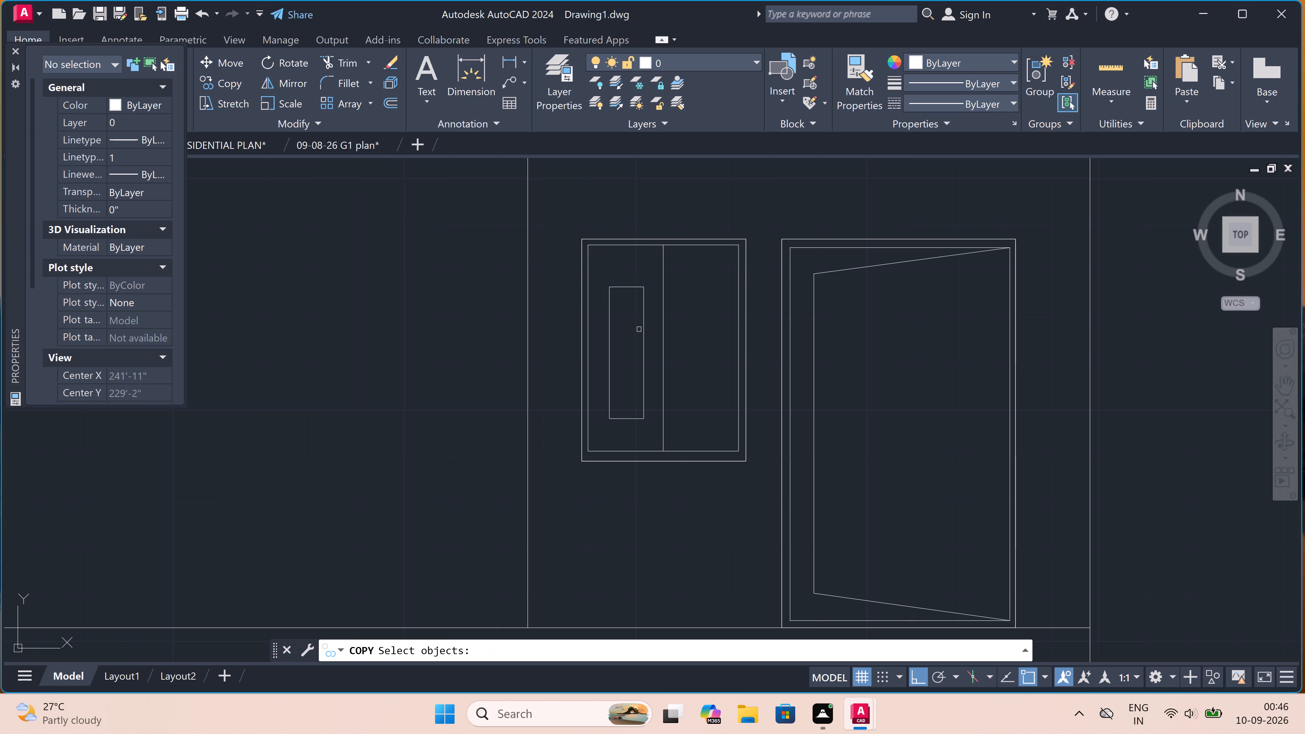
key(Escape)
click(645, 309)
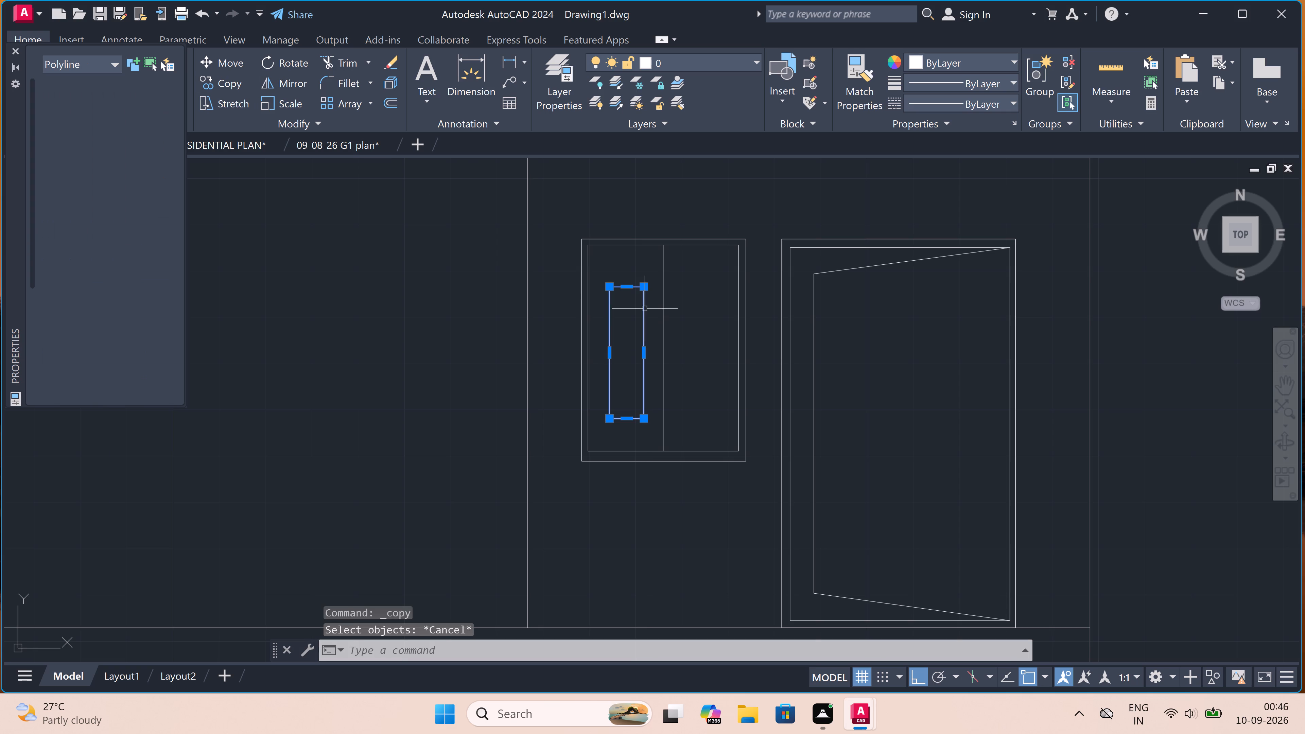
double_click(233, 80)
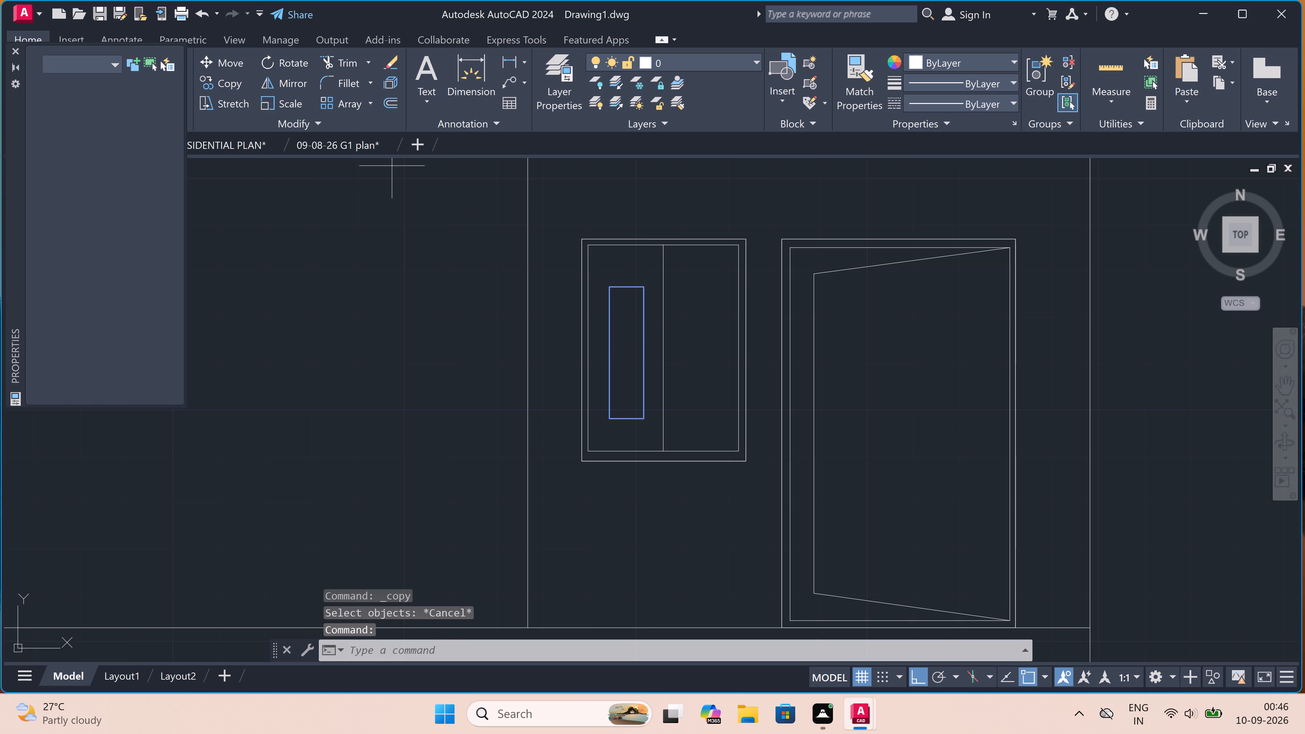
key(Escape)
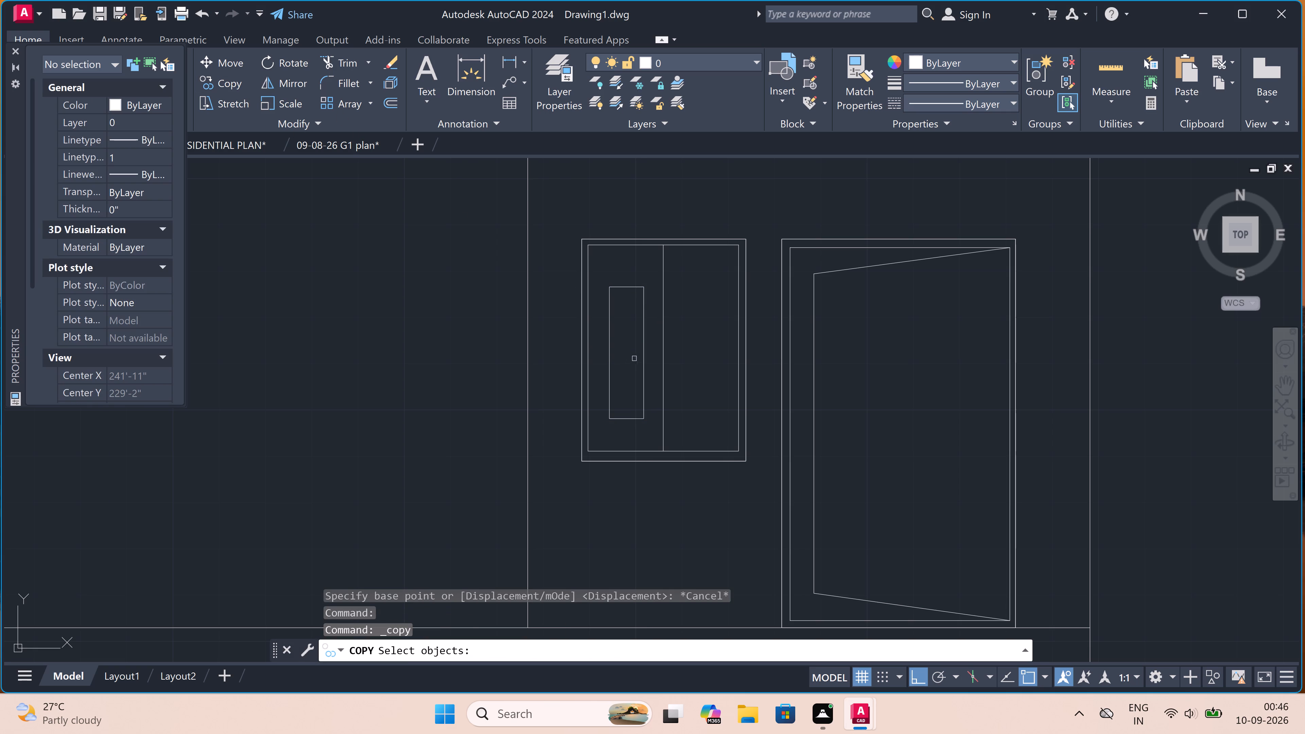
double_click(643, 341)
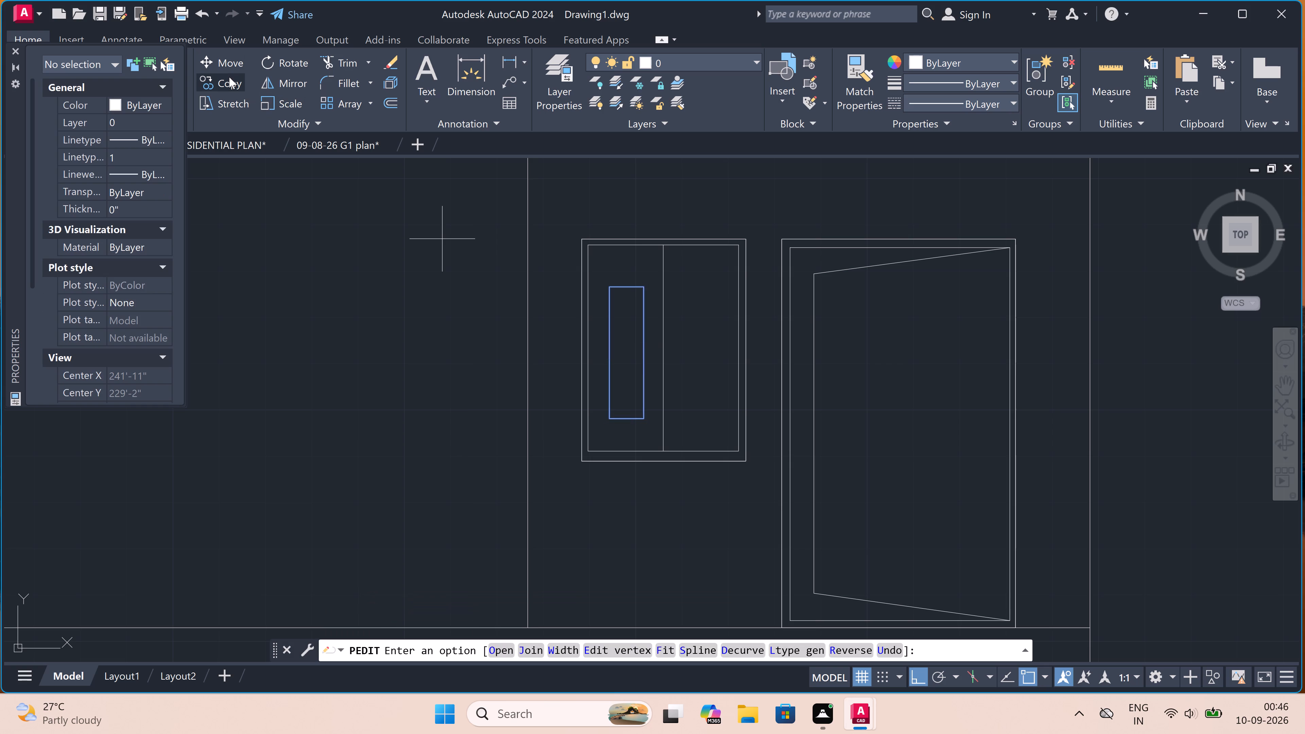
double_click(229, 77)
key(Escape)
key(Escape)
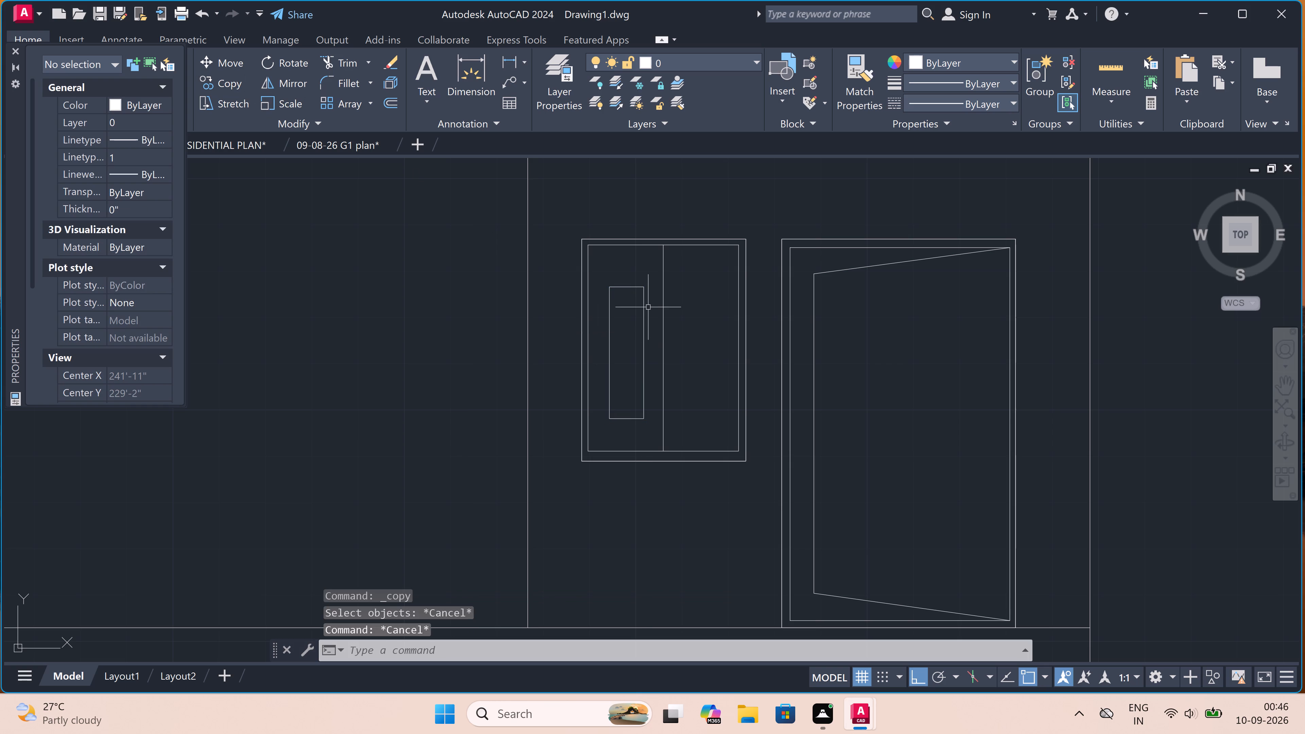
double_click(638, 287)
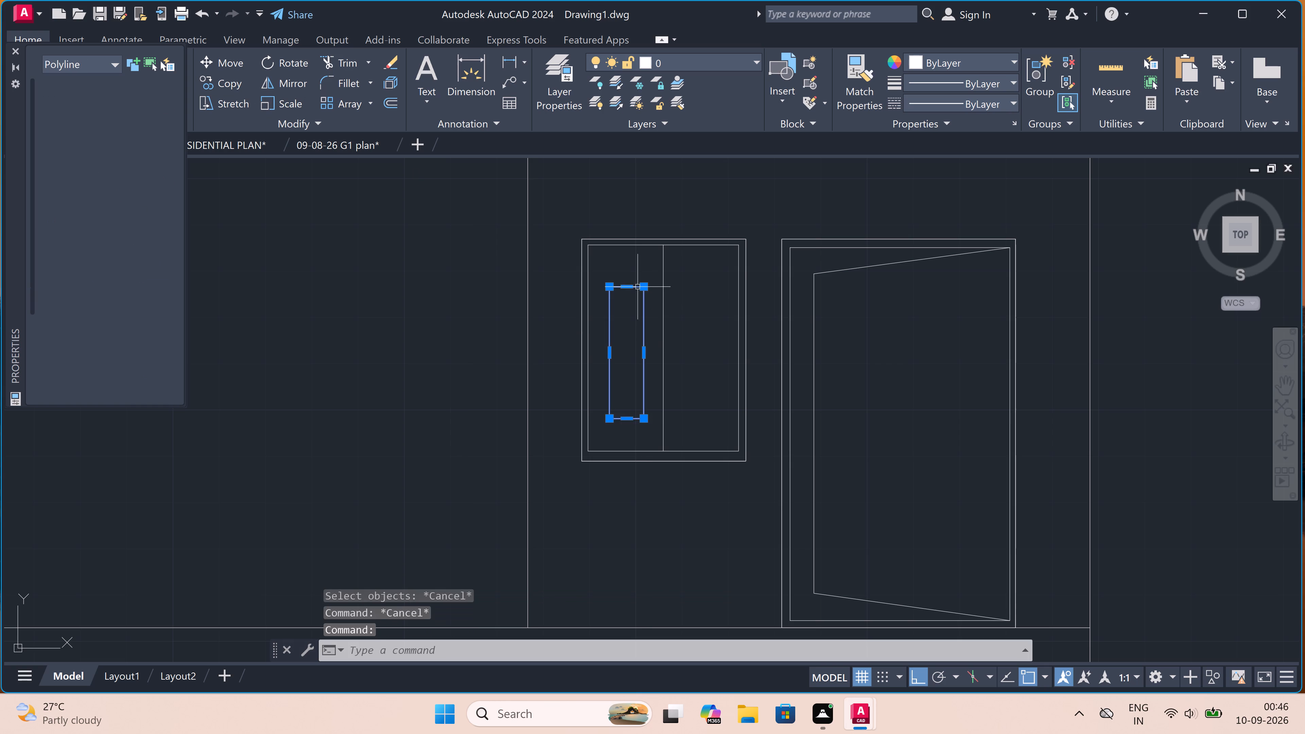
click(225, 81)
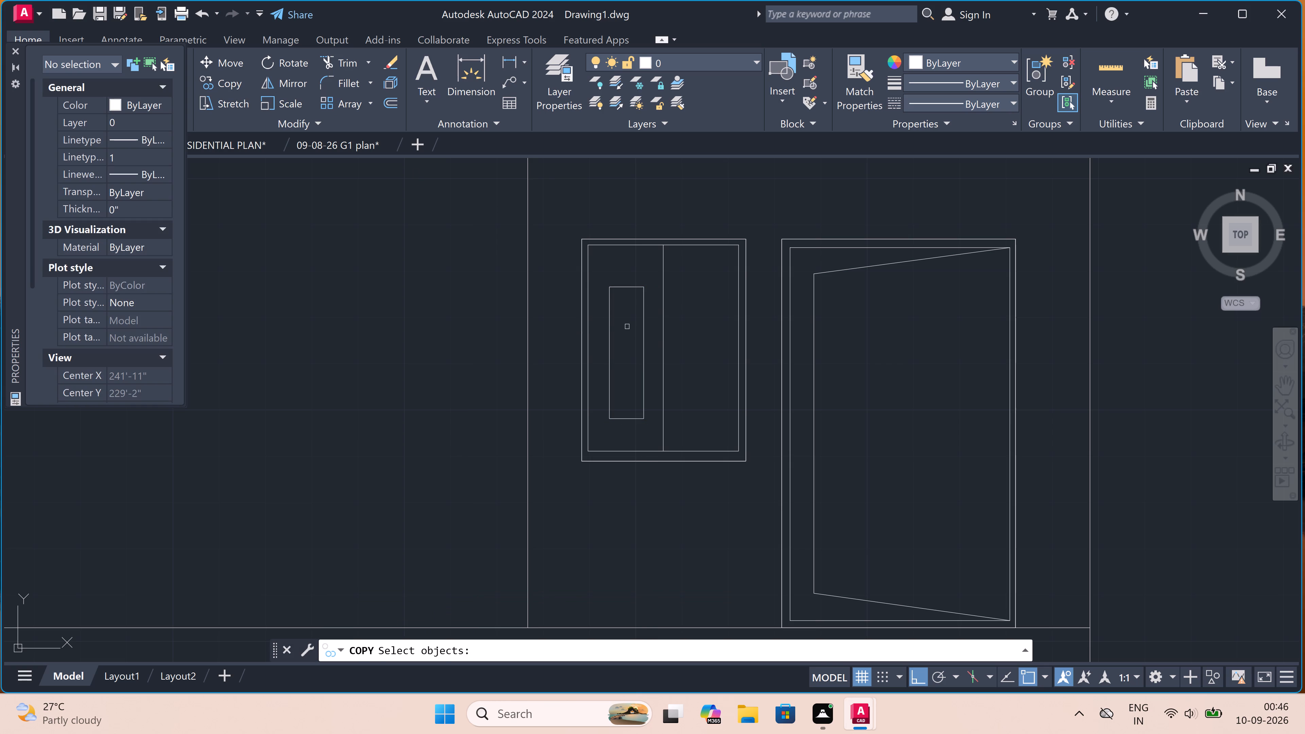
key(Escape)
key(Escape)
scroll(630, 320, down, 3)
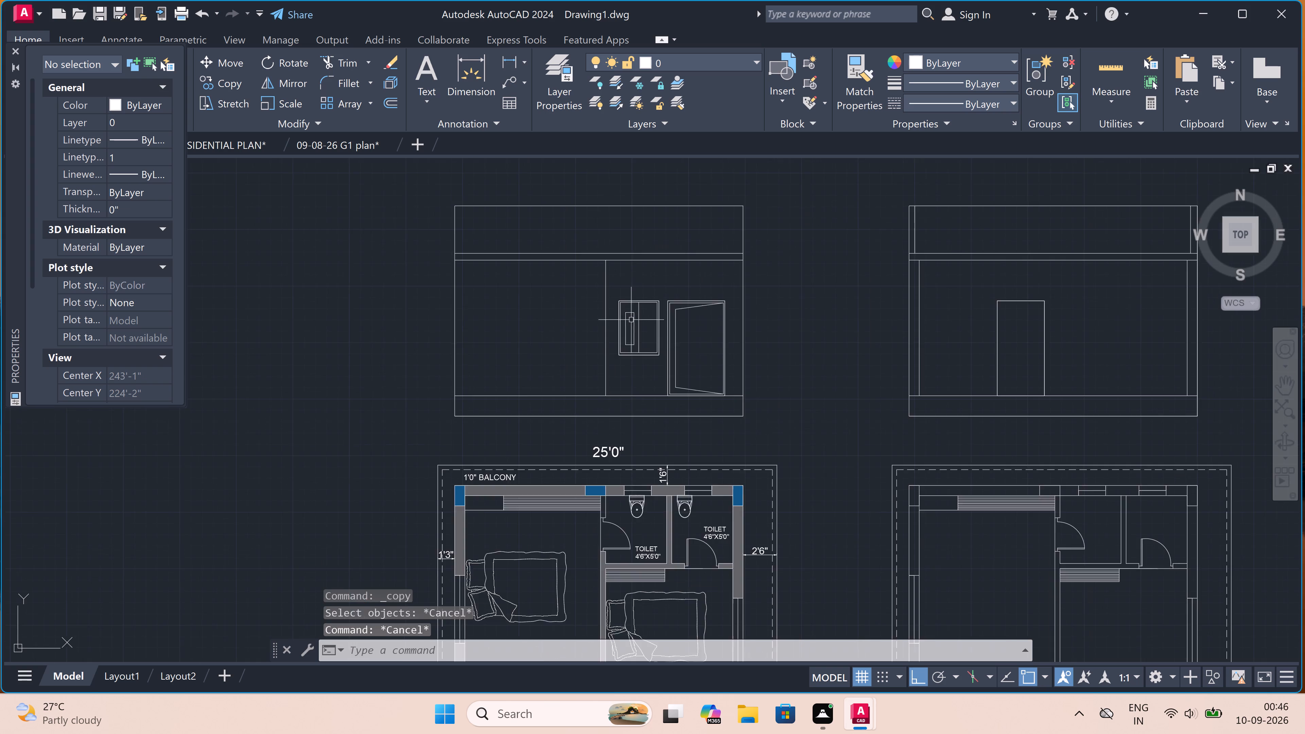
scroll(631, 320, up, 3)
Delete the narrow upright pane rectangle from the left half of the elevation's window.
click(640, 308)
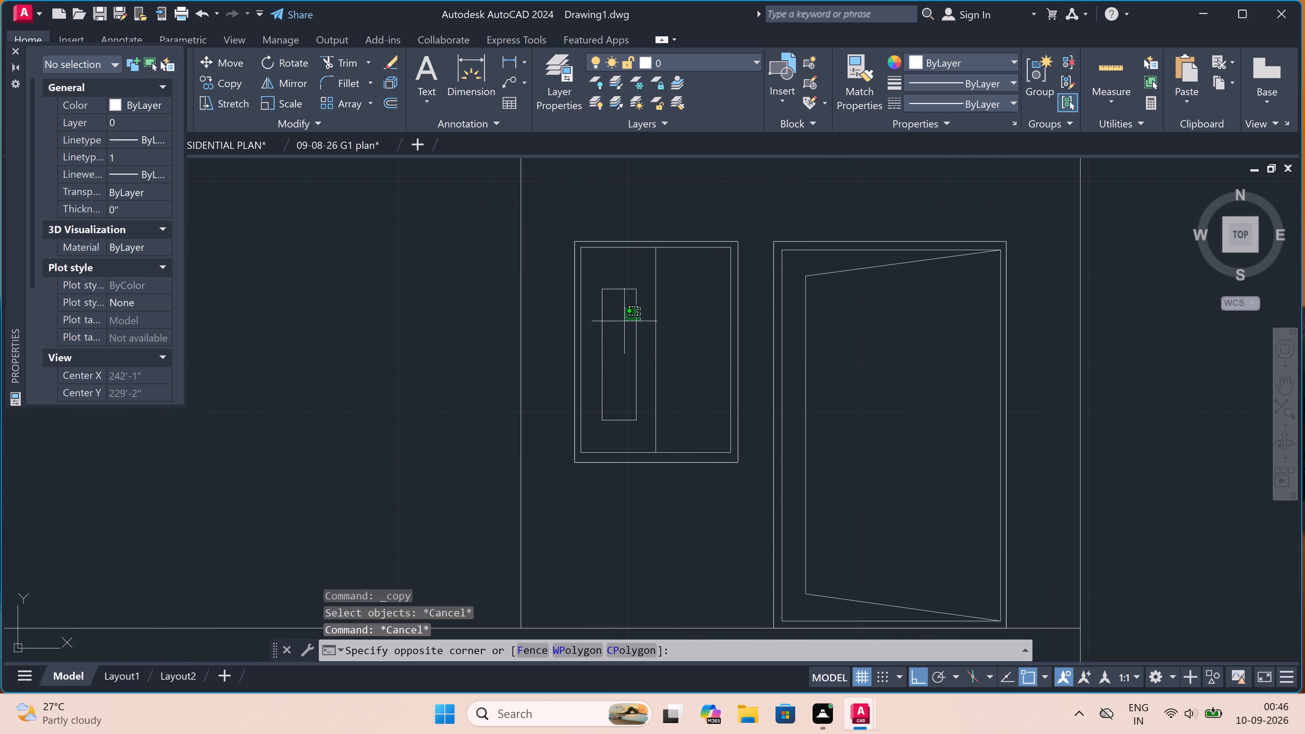
double_click(595, 320)
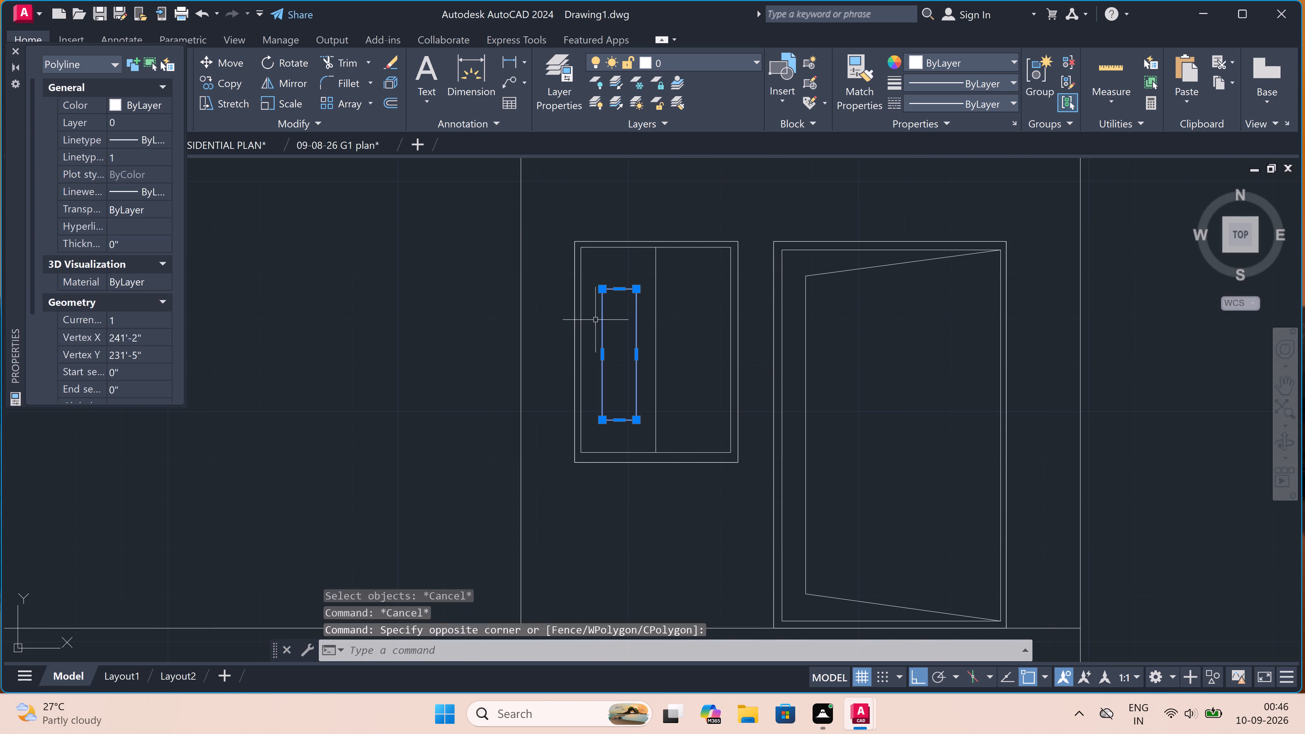
key(Delete)
Draw a vertical line 1" left of the window's centre line, from the inner frame's top edge down to its bottom edge.
text(l)
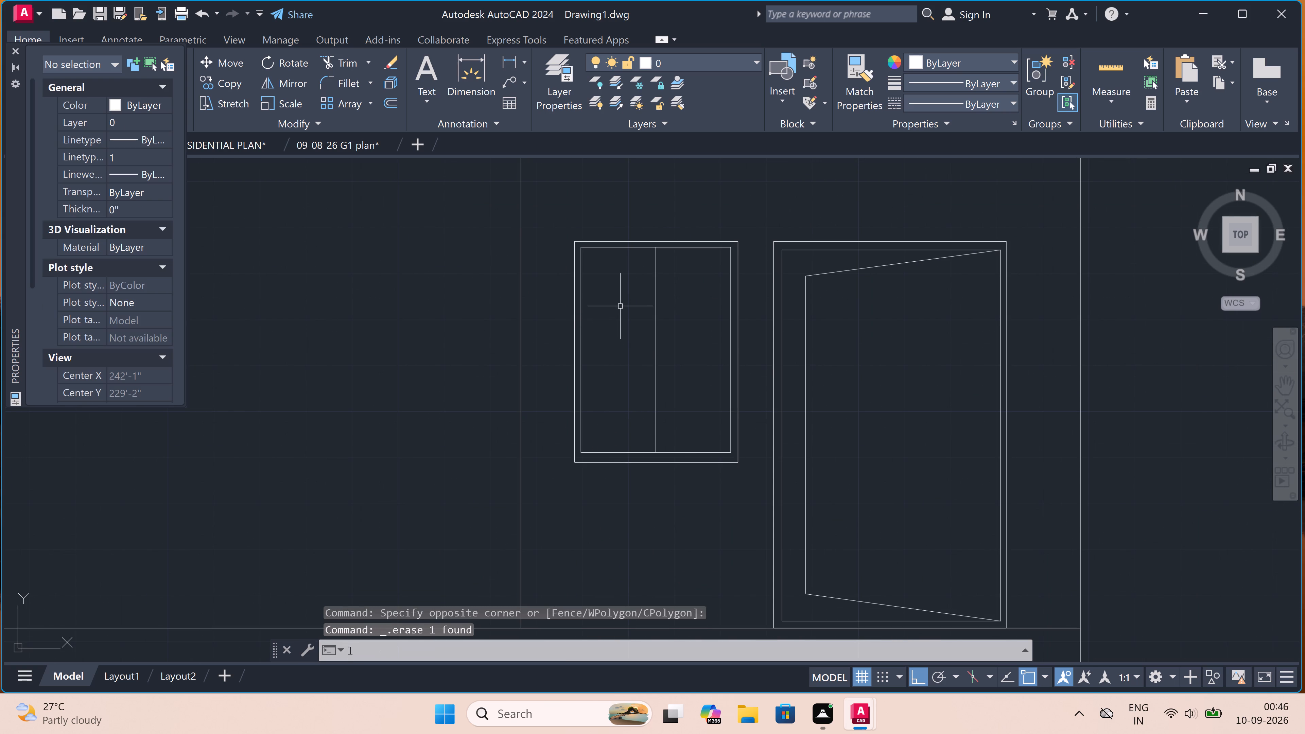
key(space)
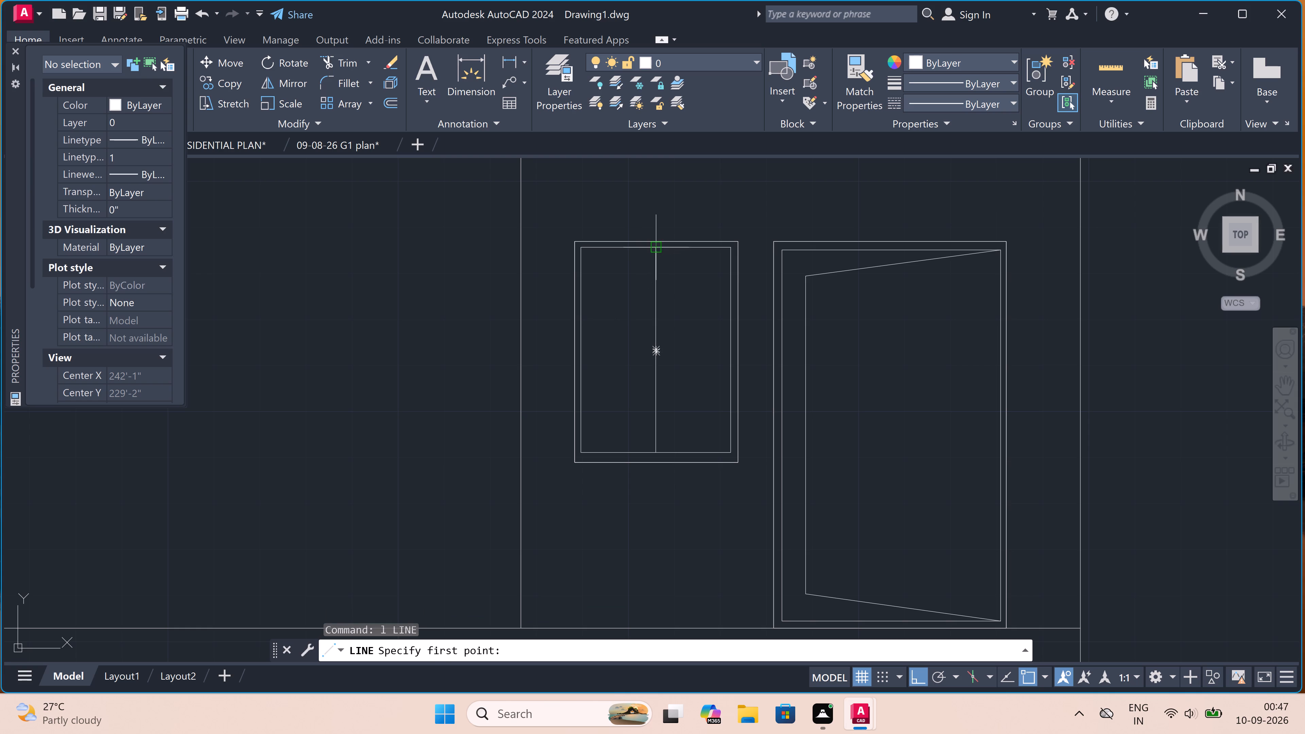
click(655, 246)
text(1")
key(space)
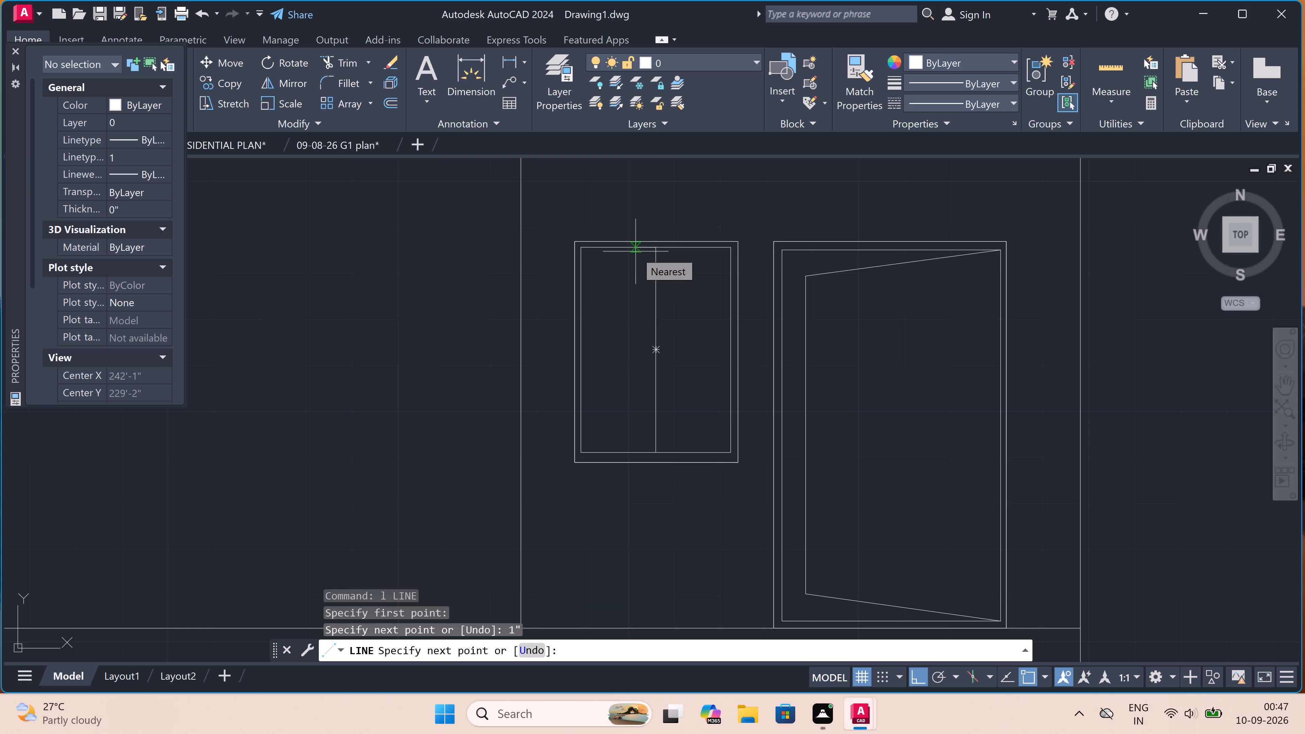
scroll(652, 398, up, 3)
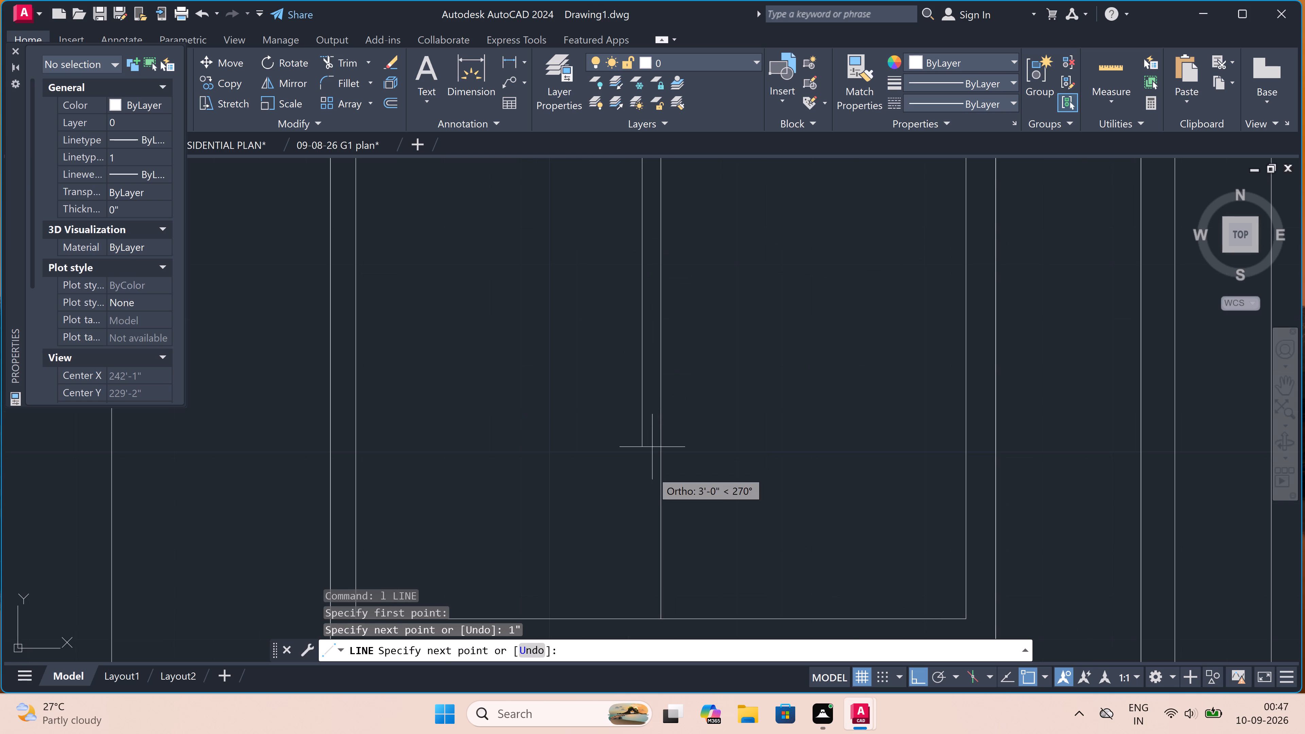
scroll(651, 470, down, 4)
scroll(650, 501, up, 3)
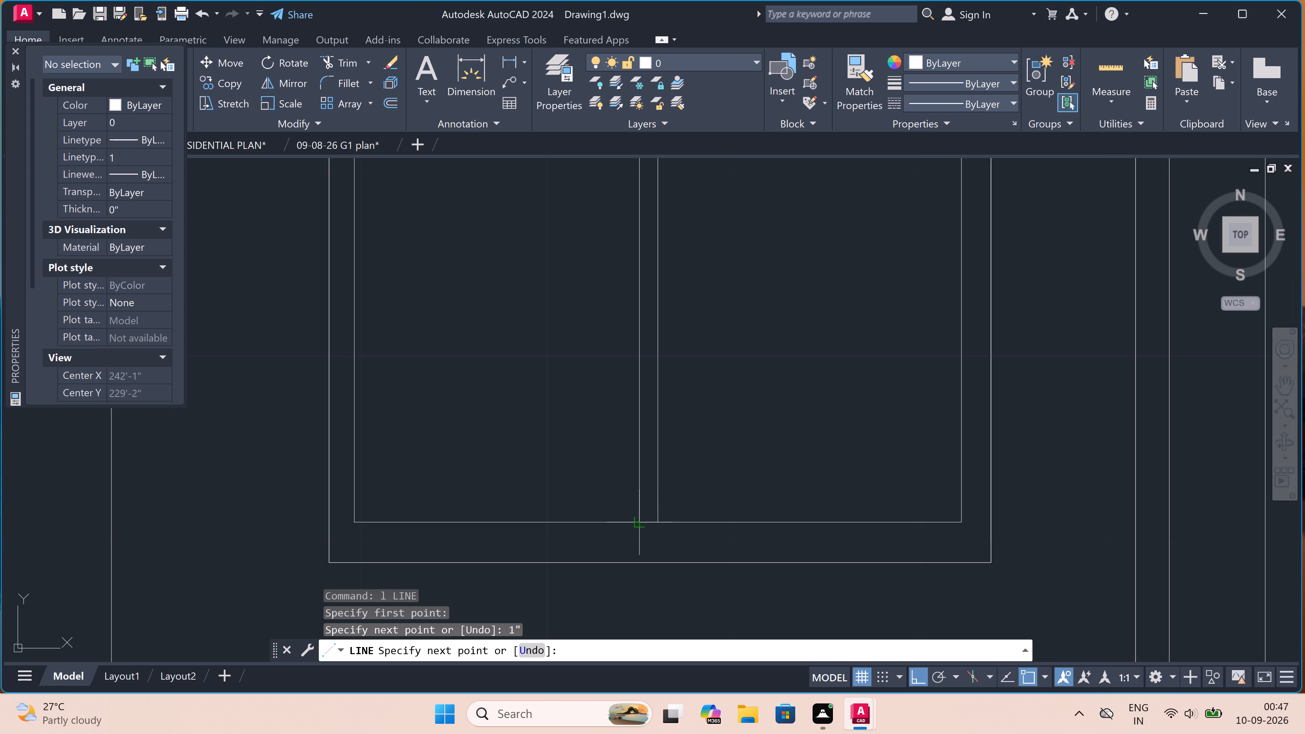
click(639, 525)
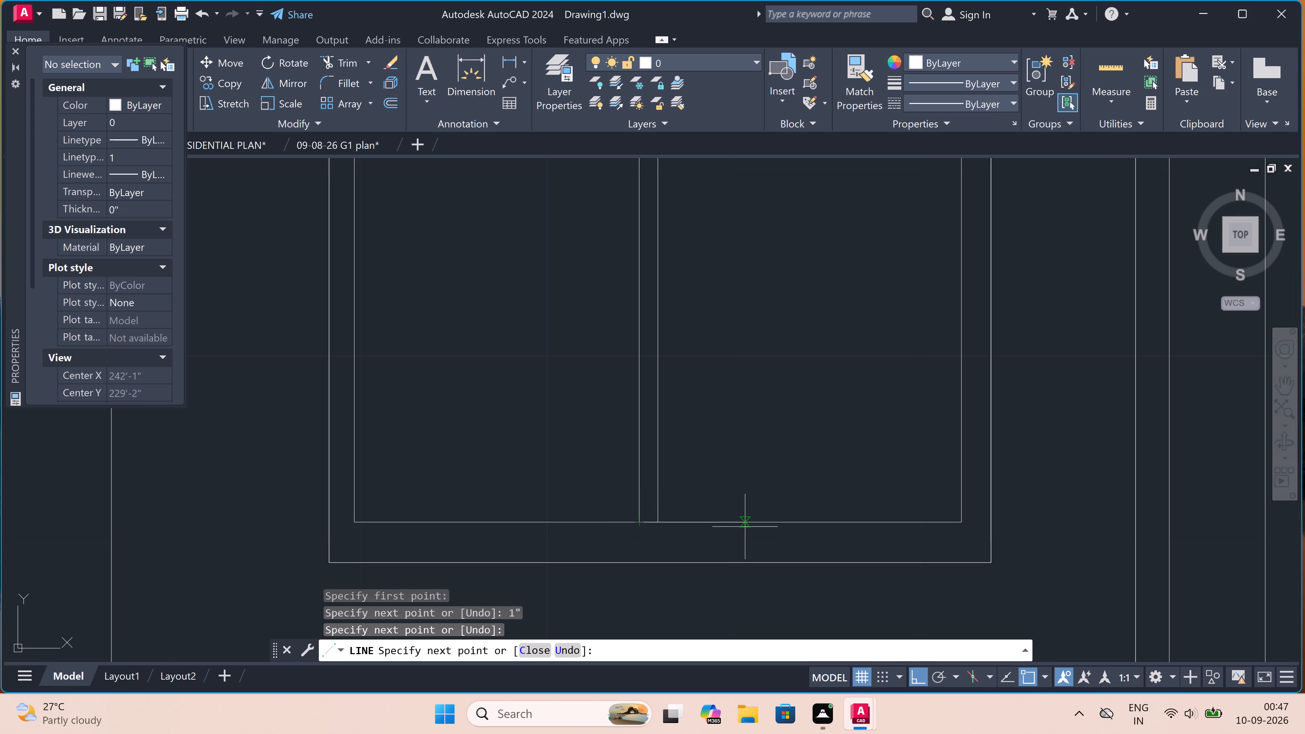
Continue the line along the inner frame's bottom edge to just right of the centre line, and up to the top edge.
scroll(742, 525, down, 2)
scroll(716, 516, up, 3)
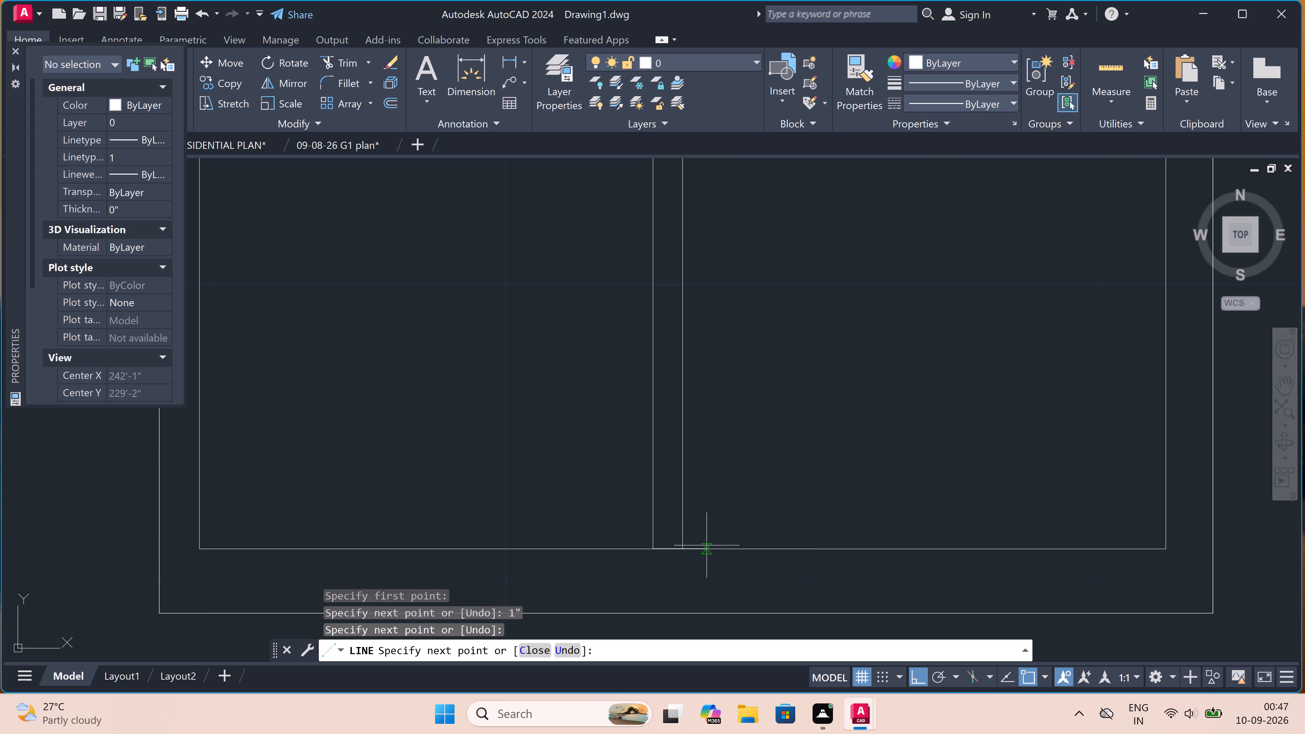
click(707, 547)
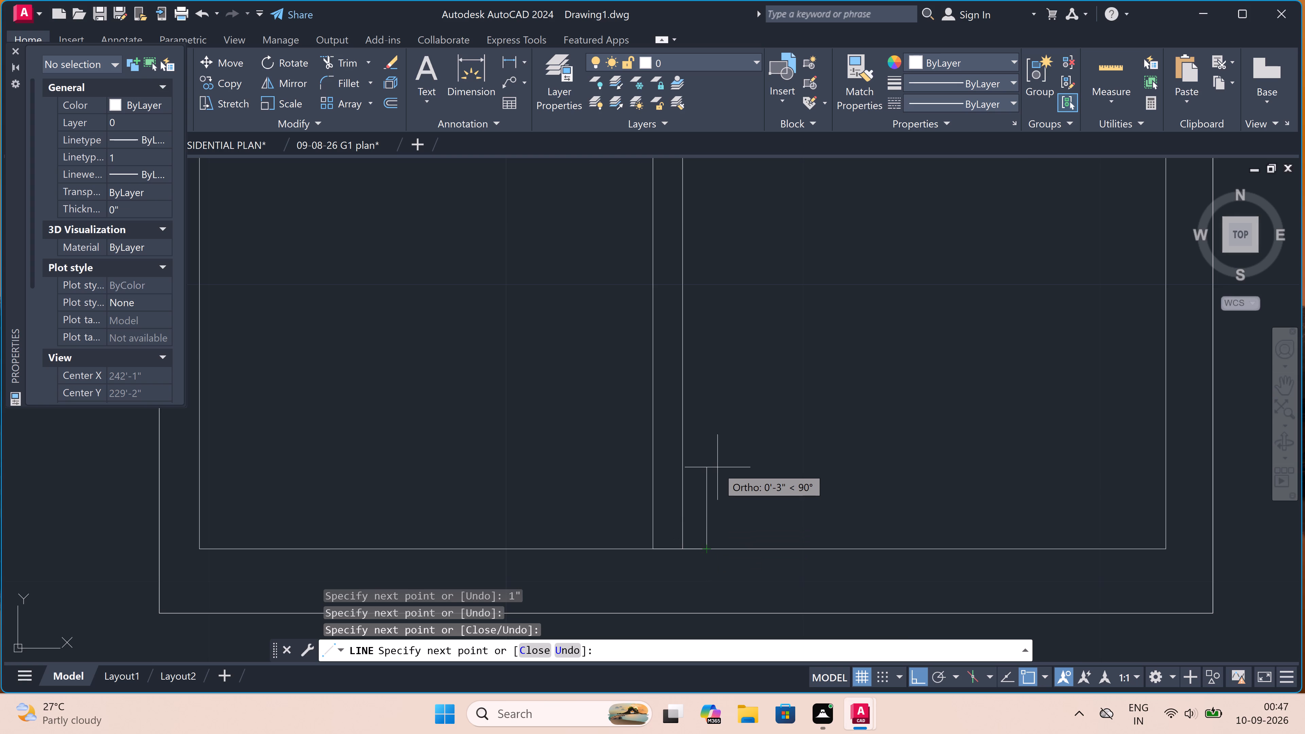
scroll(717, 467, down, 3)
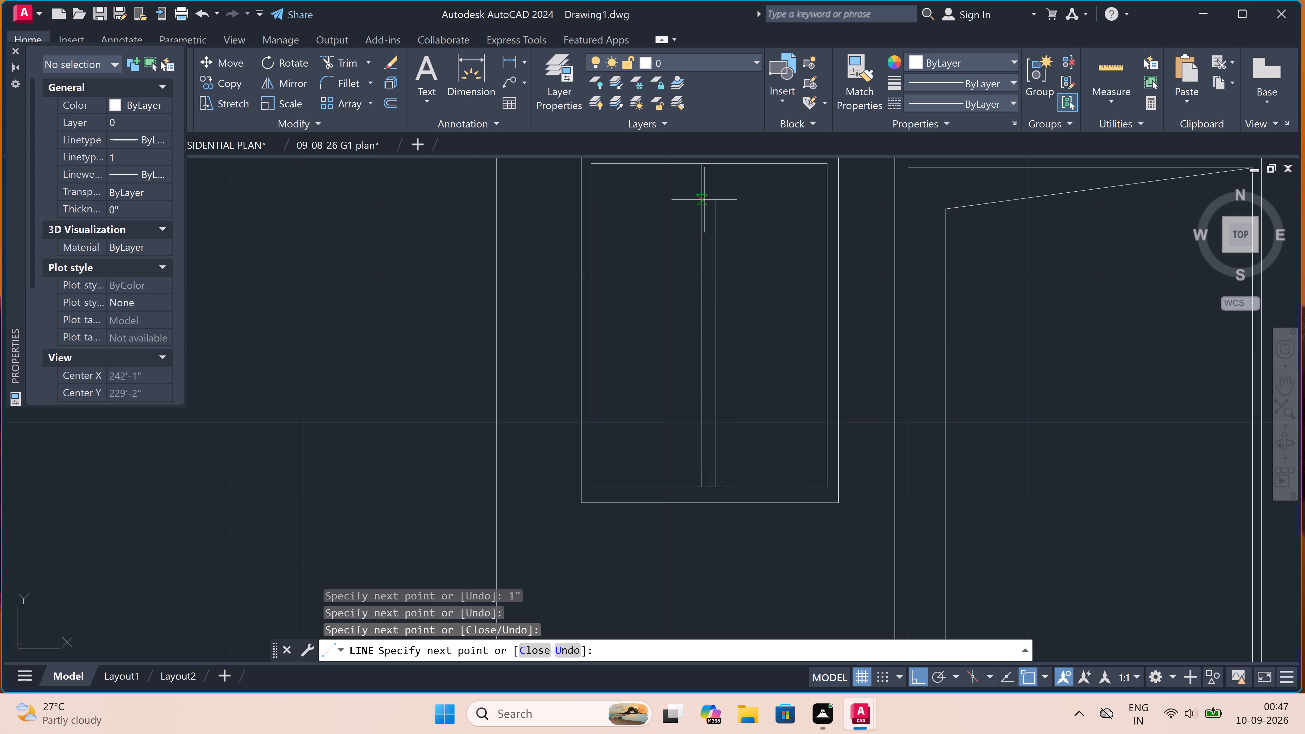
scroll(704, 200, down, 4)
scroll(707, 197, up, 5)
scroll(704, 194, down, 2)
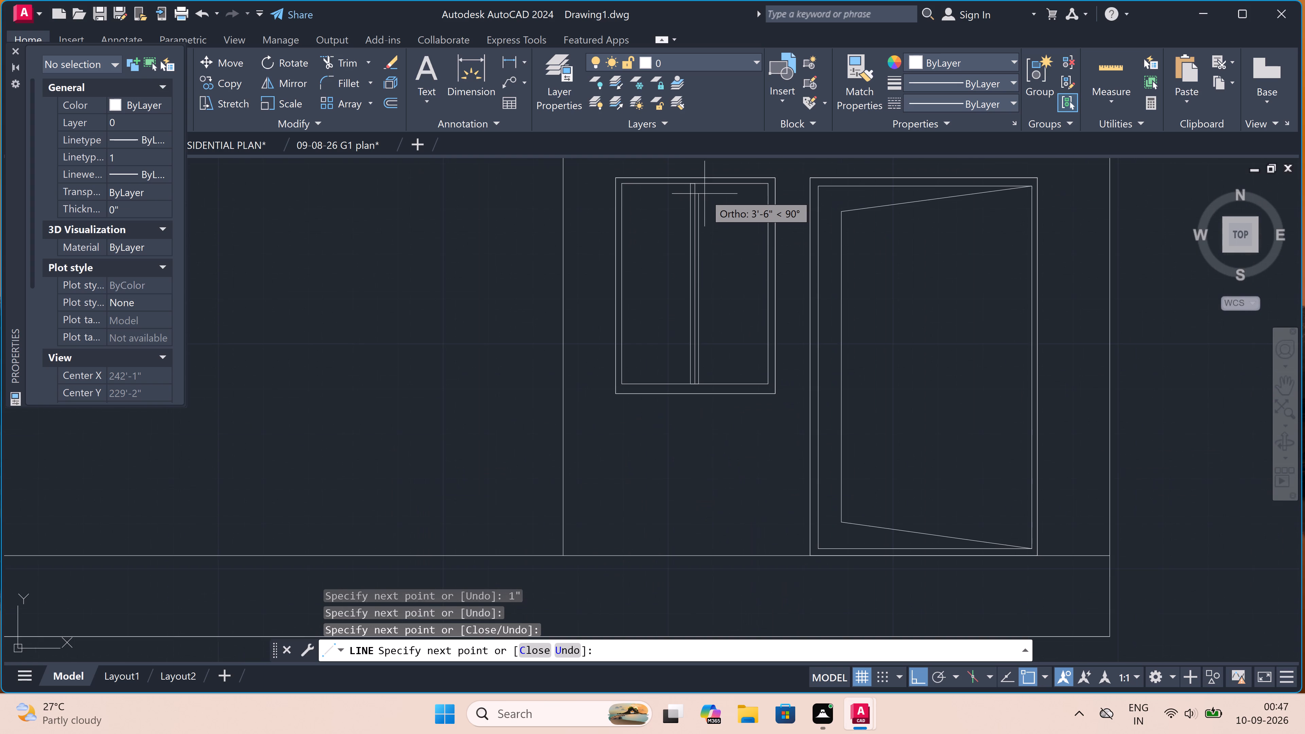
scroll(703, 183, up, 3)
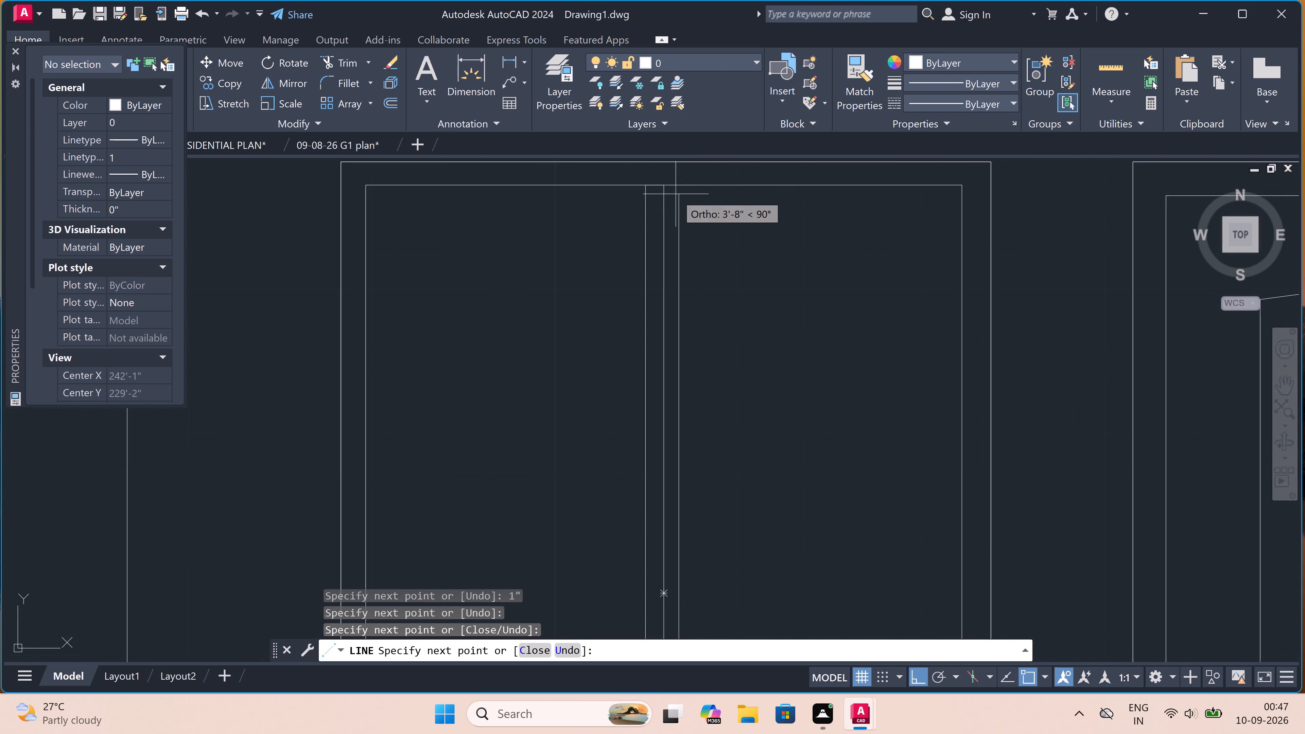
click(680, 182)
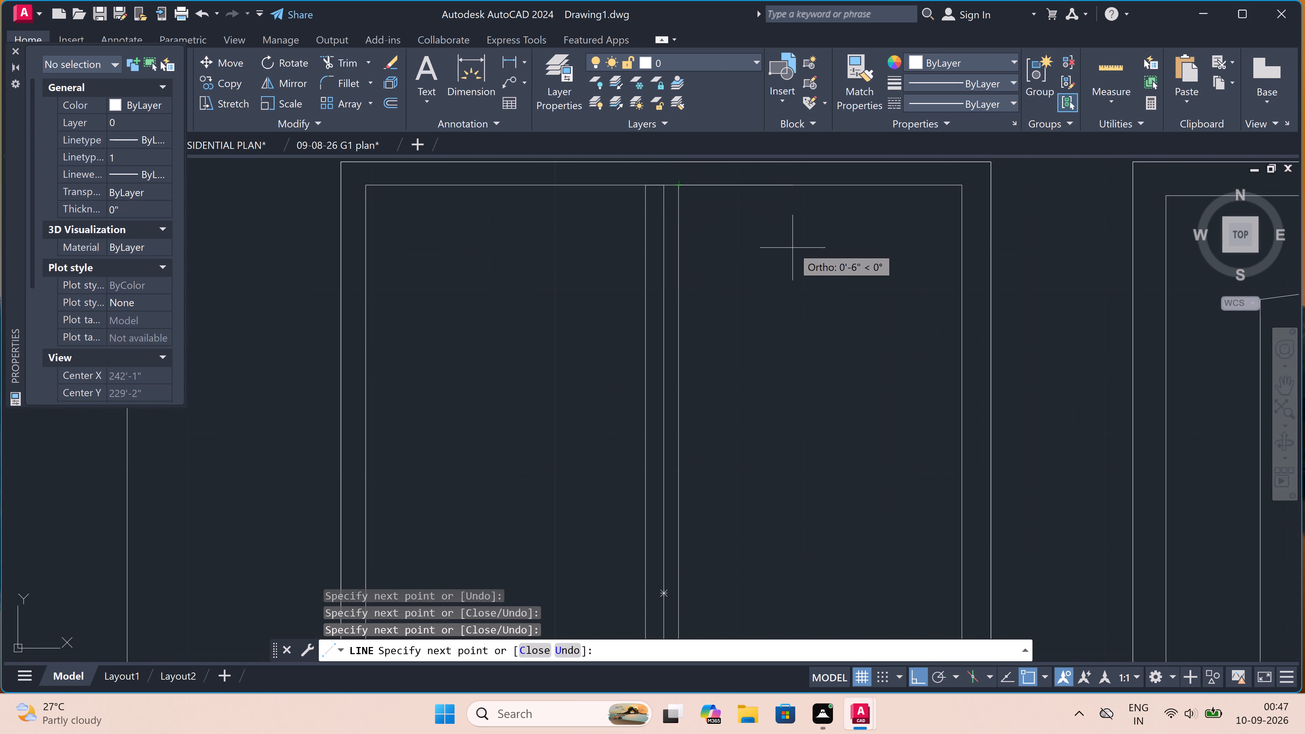
key(Escape)
Examine the front elevation and the section against the two plans below them.
scroll(793, 246, down, 5)
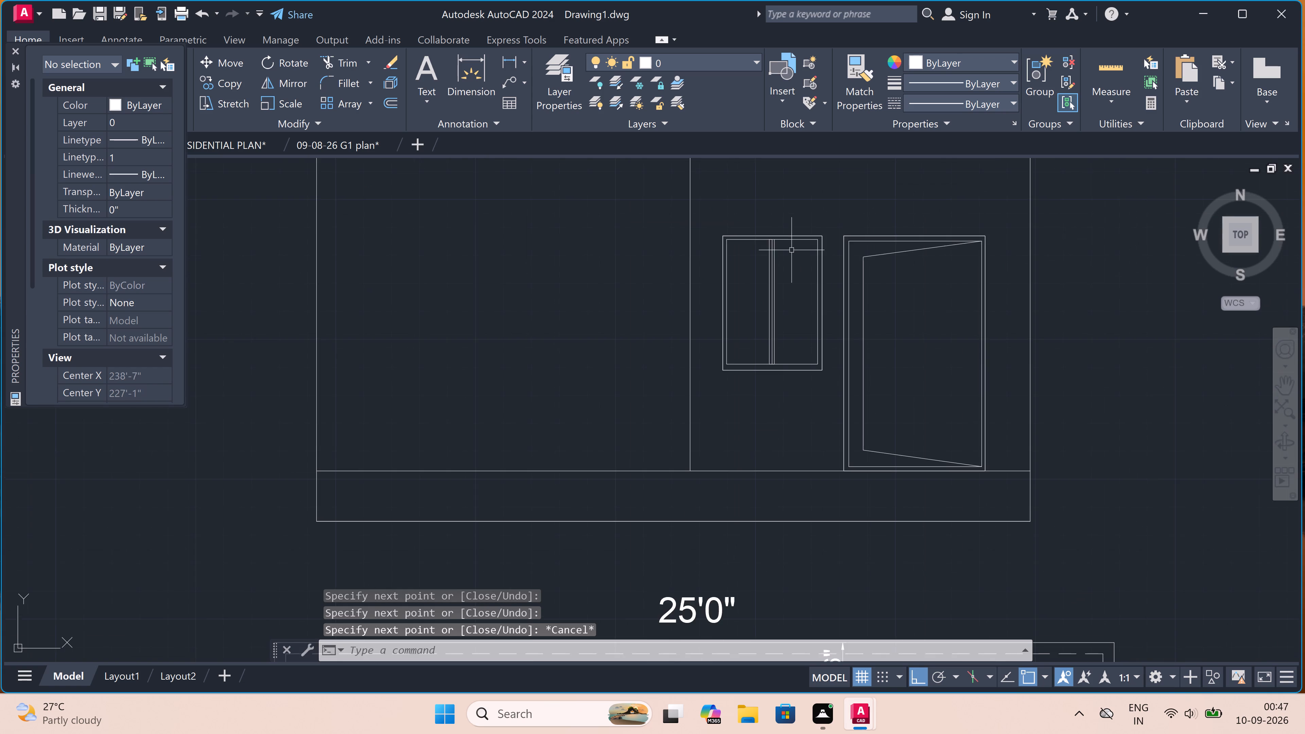
scroll(791, 250, down, 3)
scroll(764, 225, up, 4)
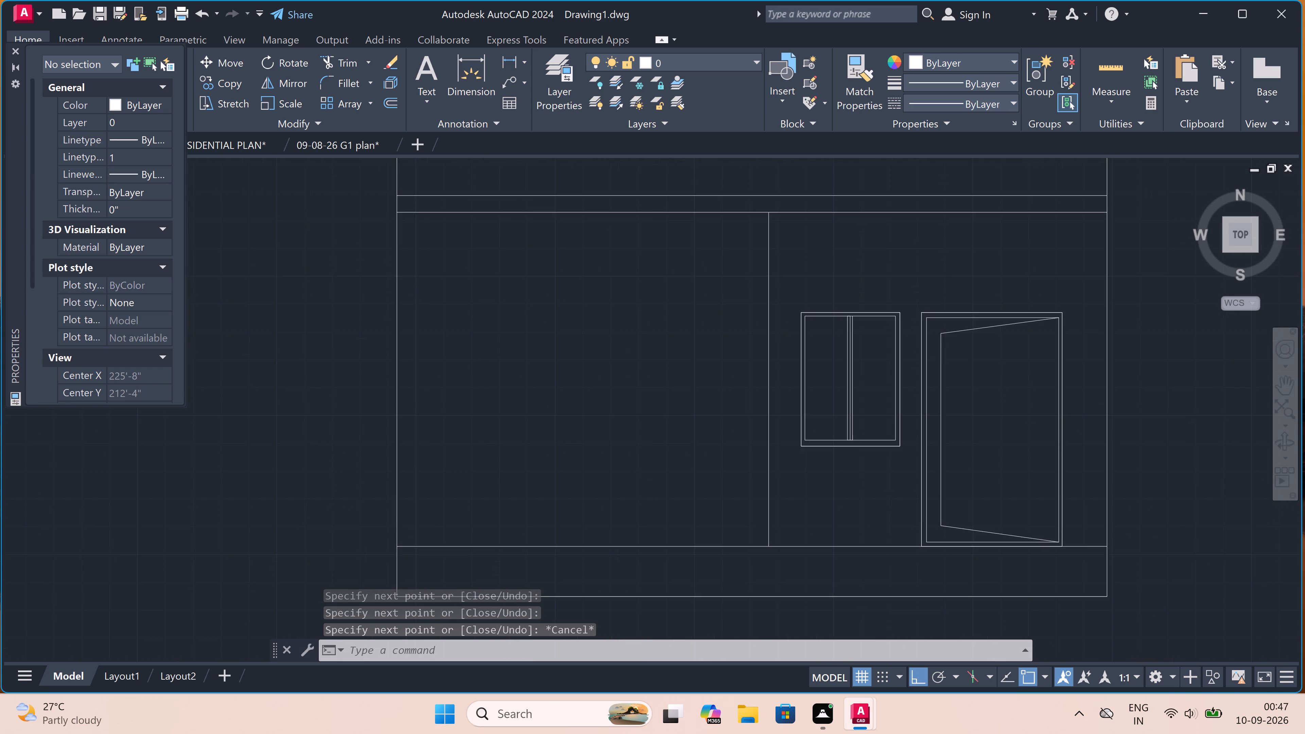
scroll(764, 225, down, 3)
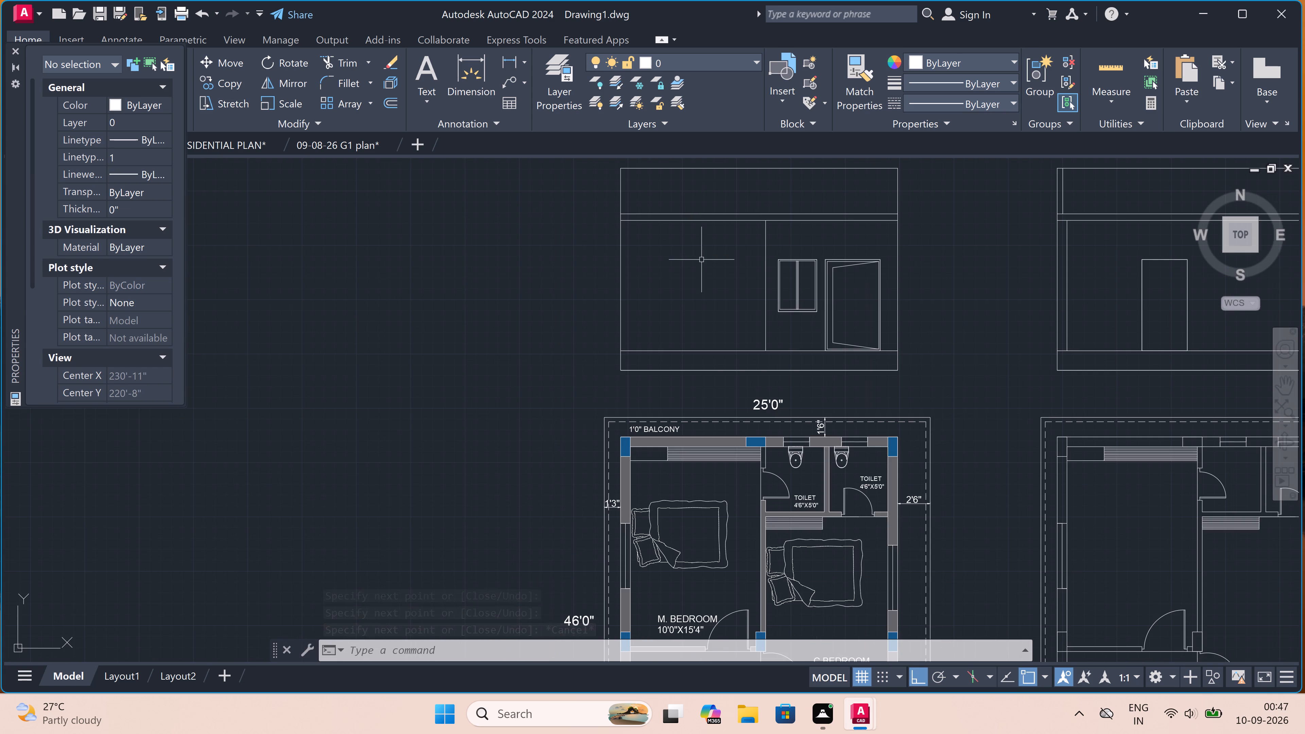
scroll(708, 269, down, 2)
scroll(733, 302, up, 3)
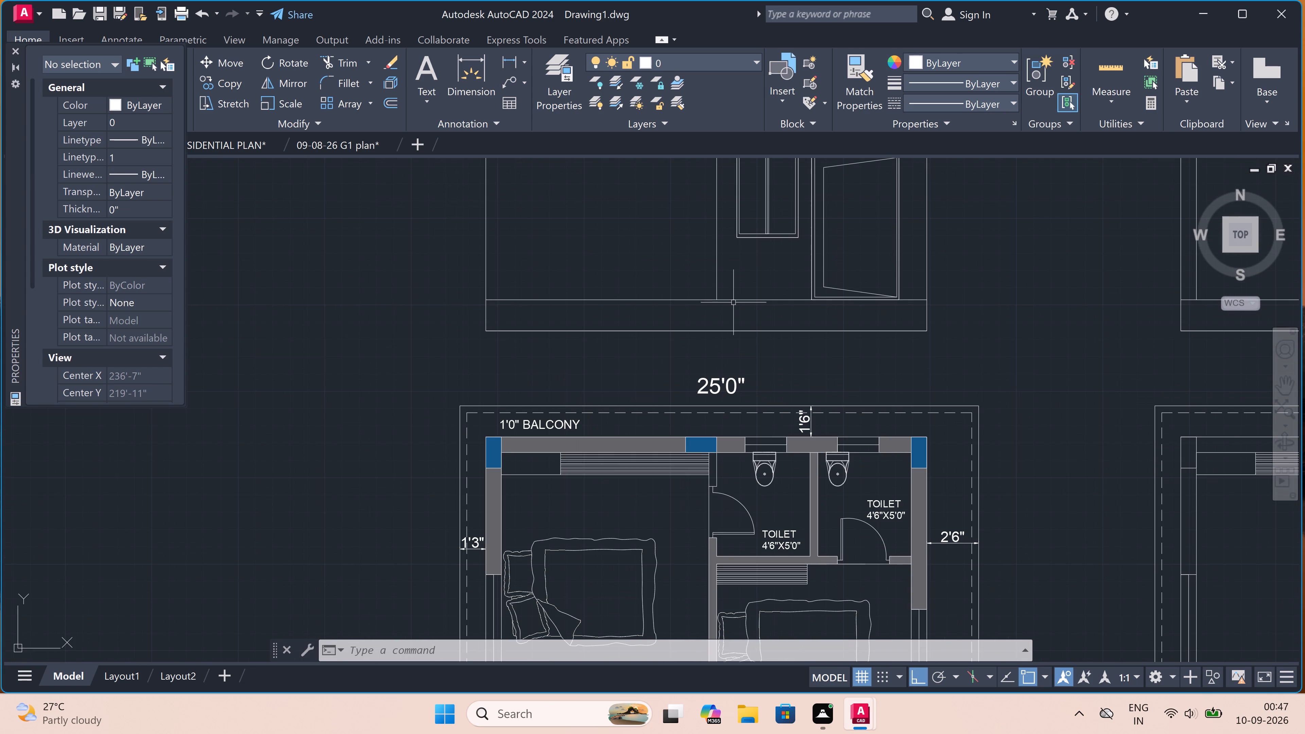
scroll(733, 303, down, 3)
scroll(948, 253, down, 1)
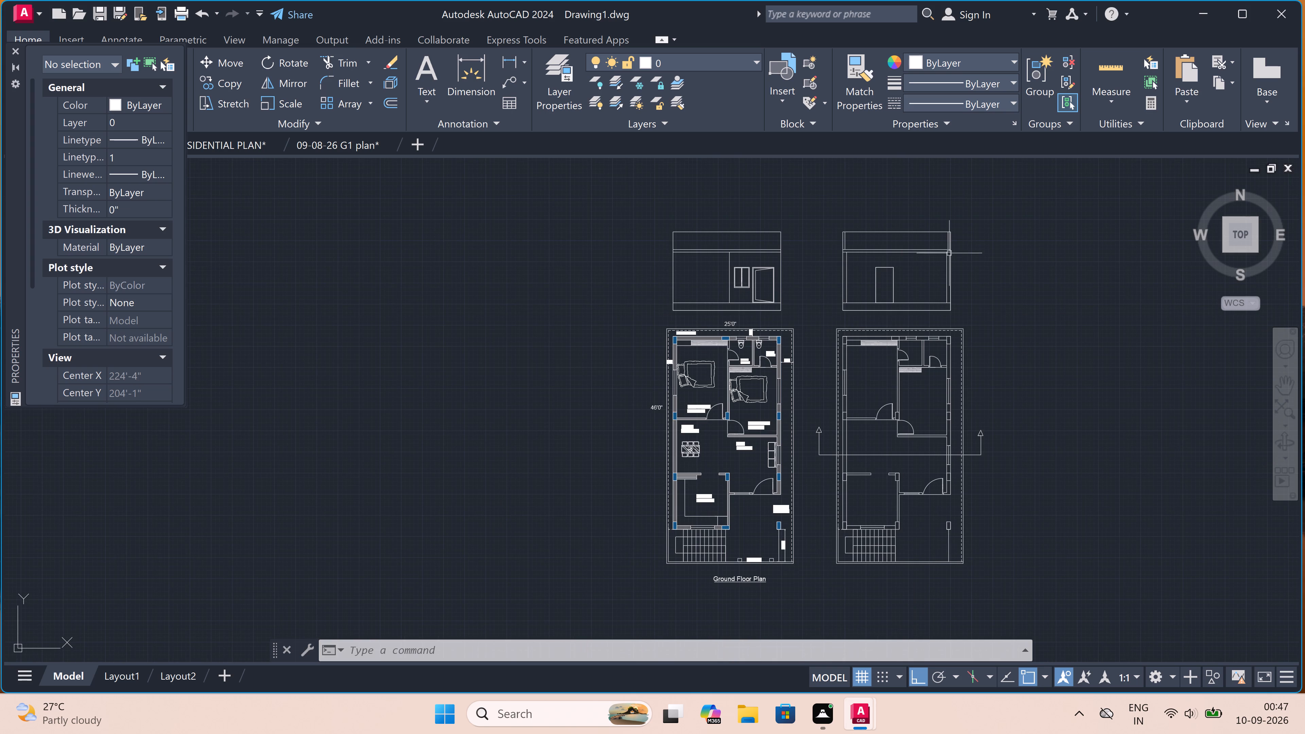
scroll(948, 253, down, 1)
scroll(986, 255, up, 3)
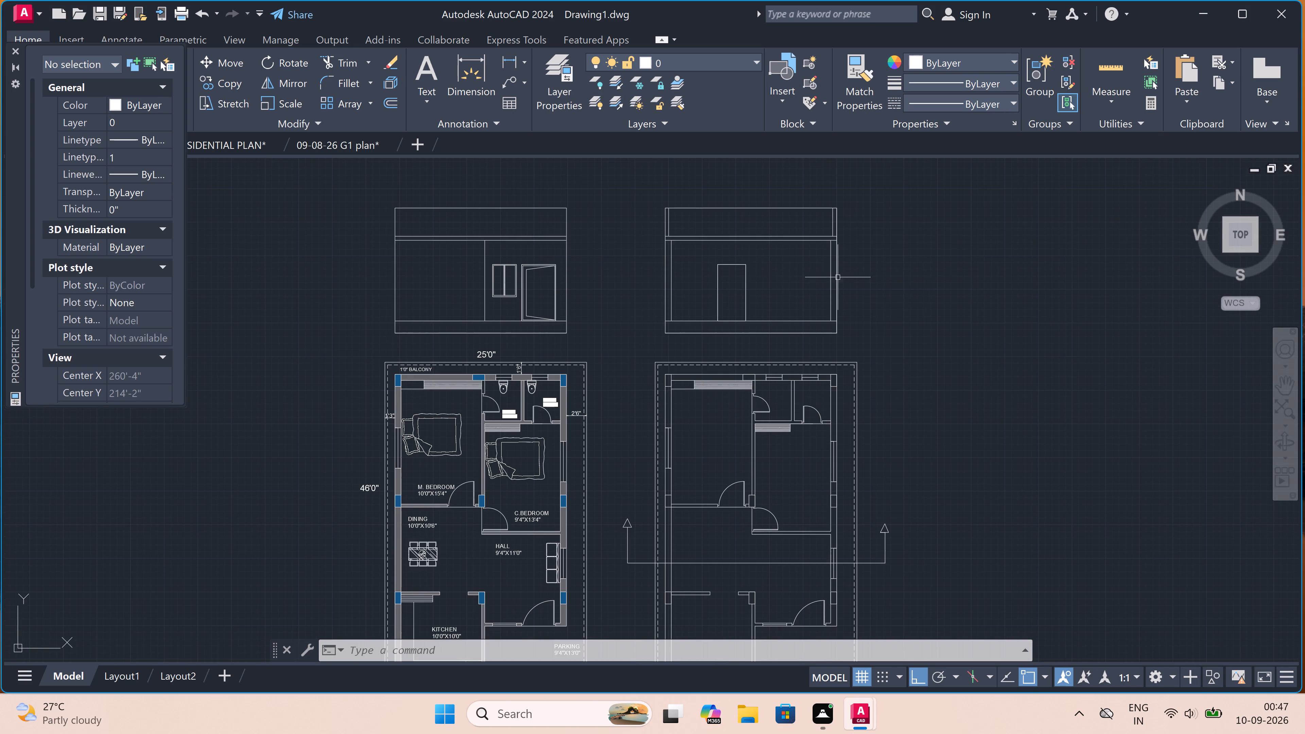
scroll(828, 251, up, 2)
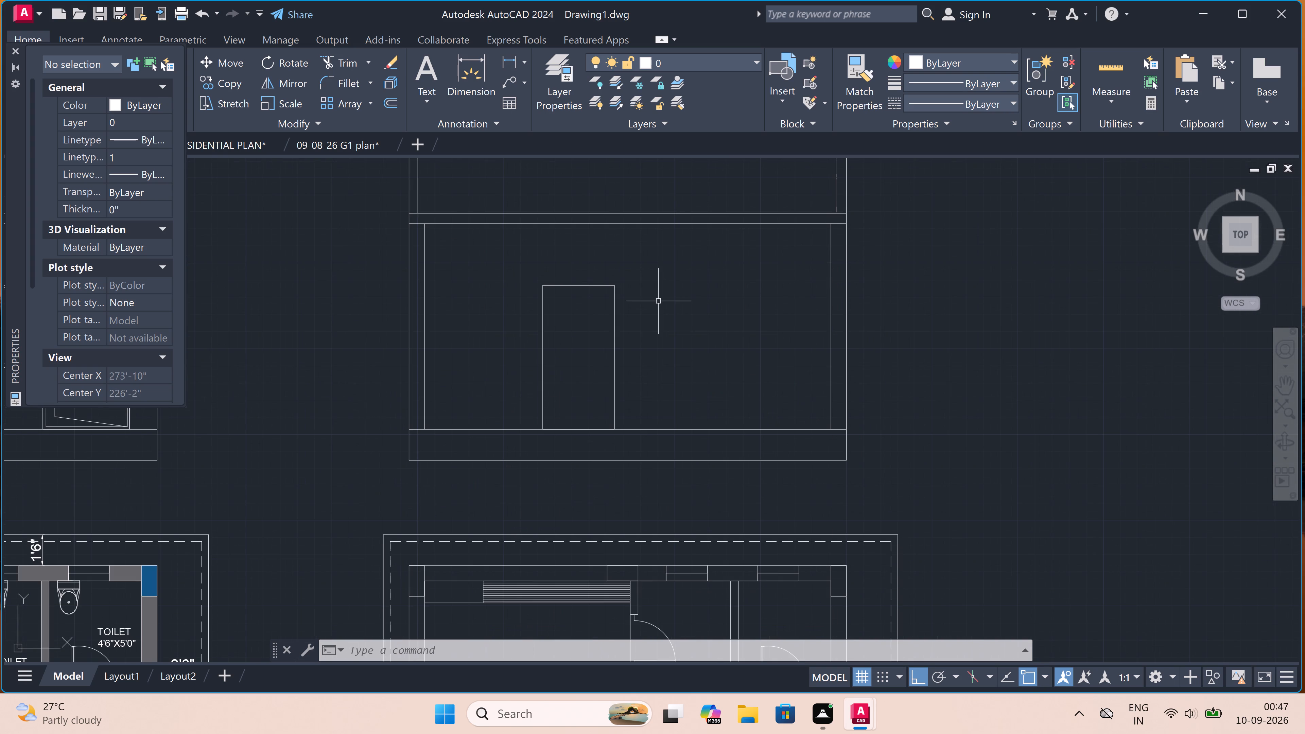
scroll(268, 346, down, 2)
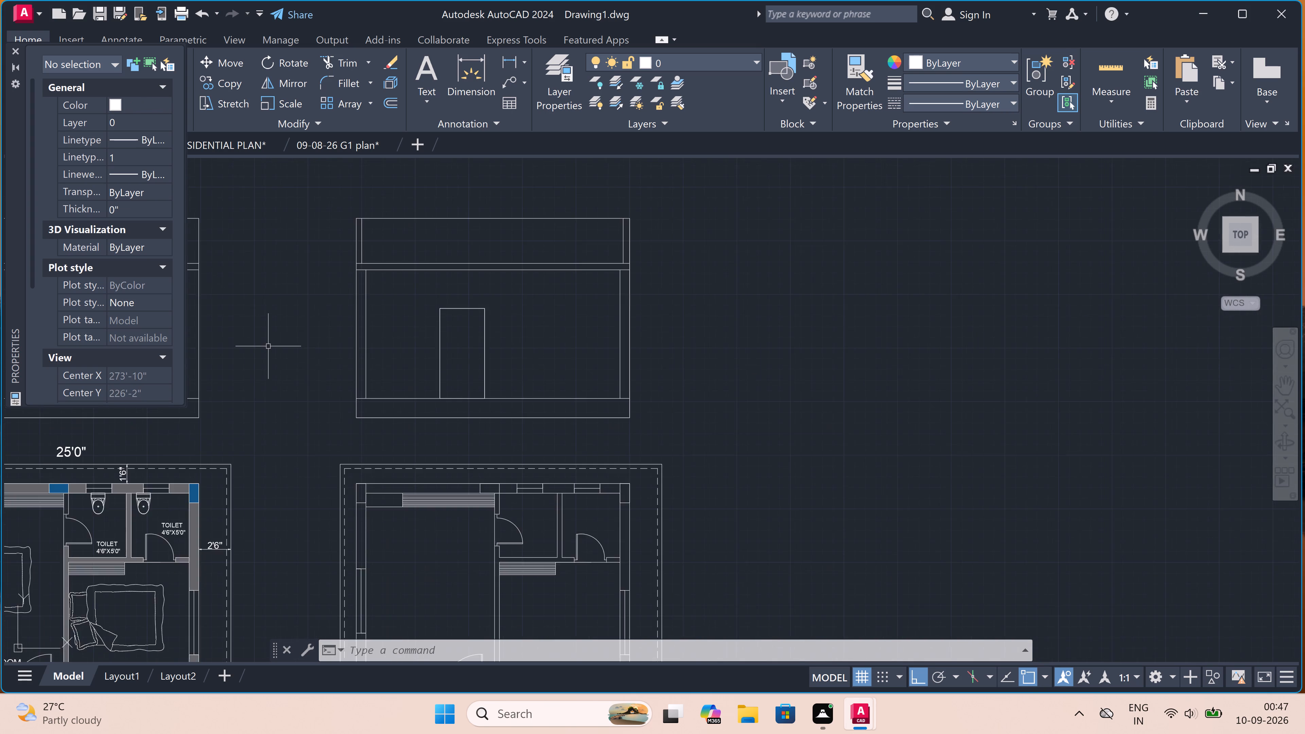
Start a hatch and close the Properties palette that covers the pattern choices.
text(h)
key(space)
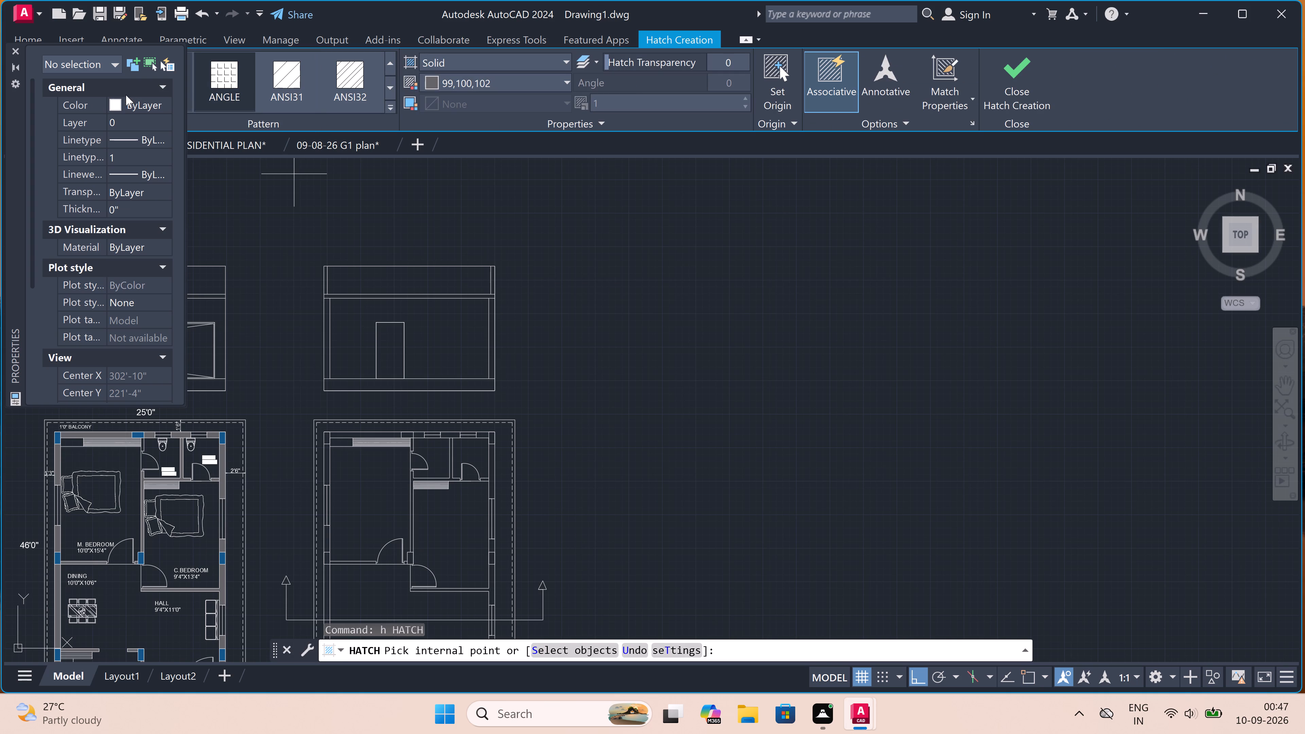
click(15, 50)
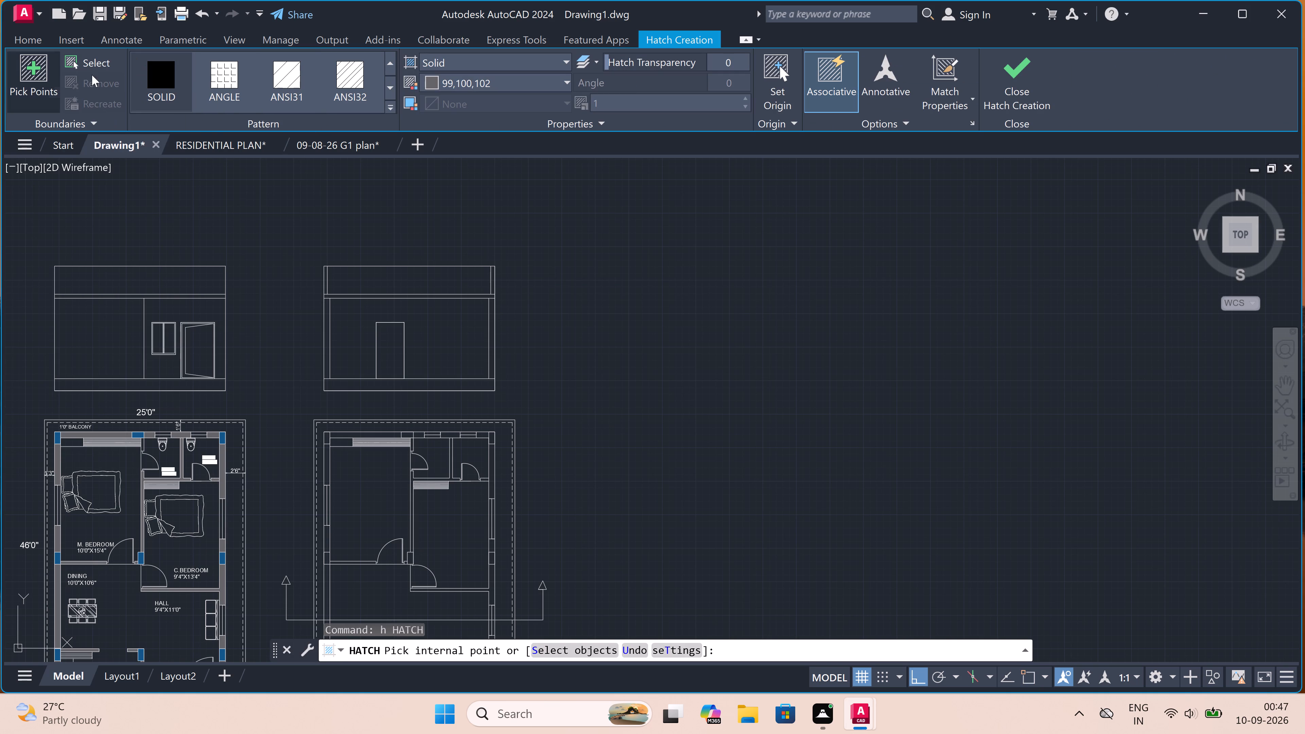
Browse the available hatch patterns for ones suited to the section and elevation.
click(391, 84)
triple_click(391, 84)
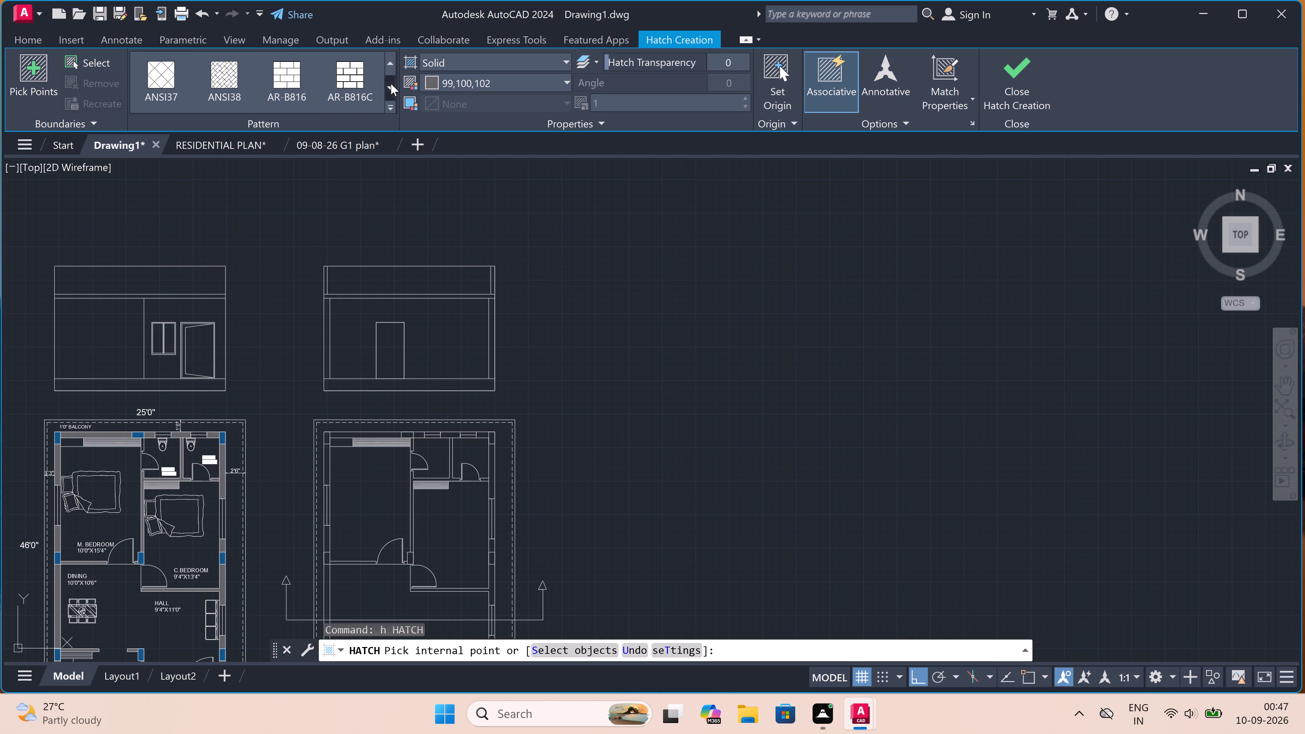
double_click(391, 84)
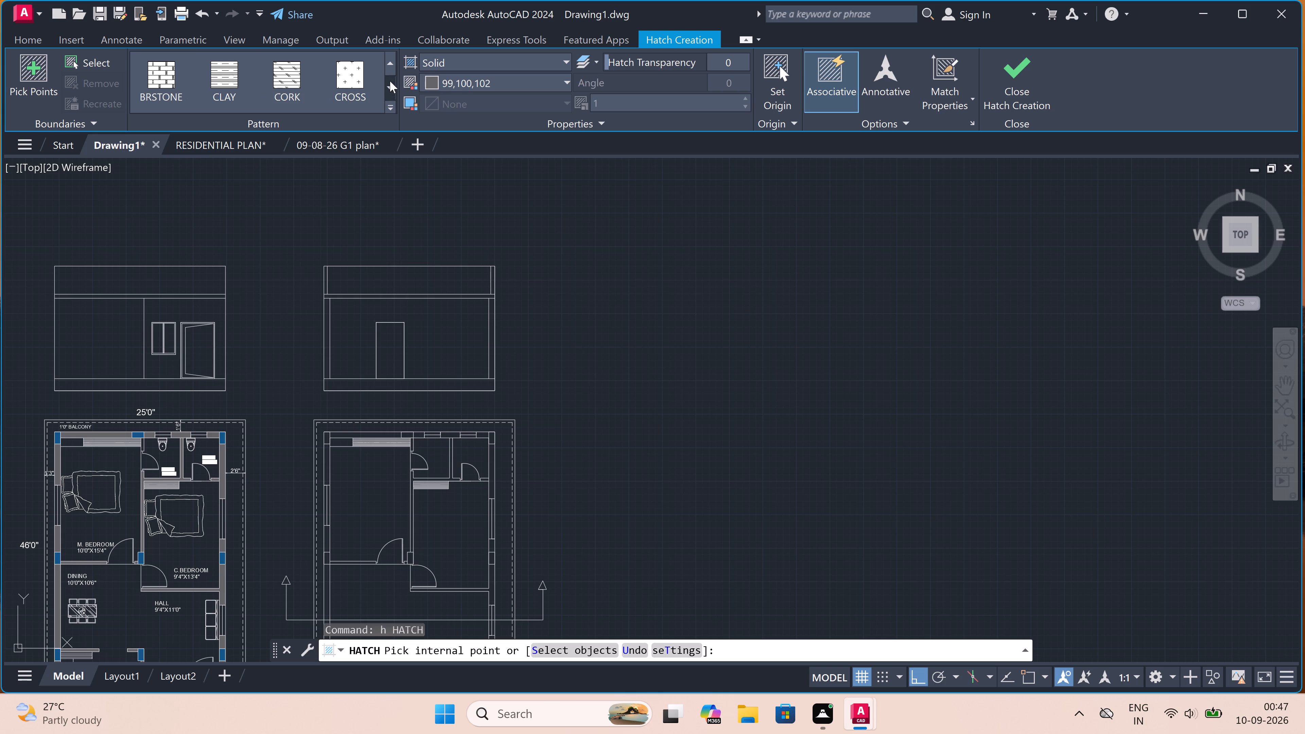
click(386, 61)
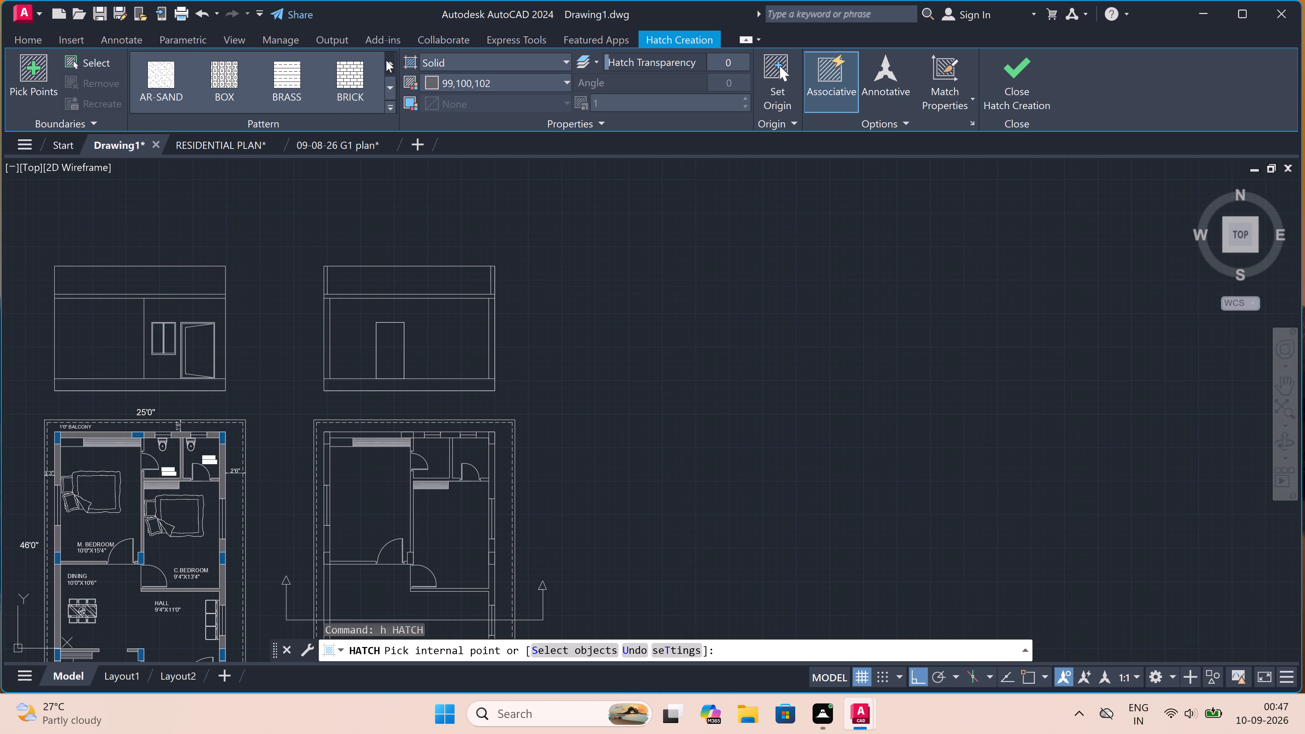
double_click(389, 80)
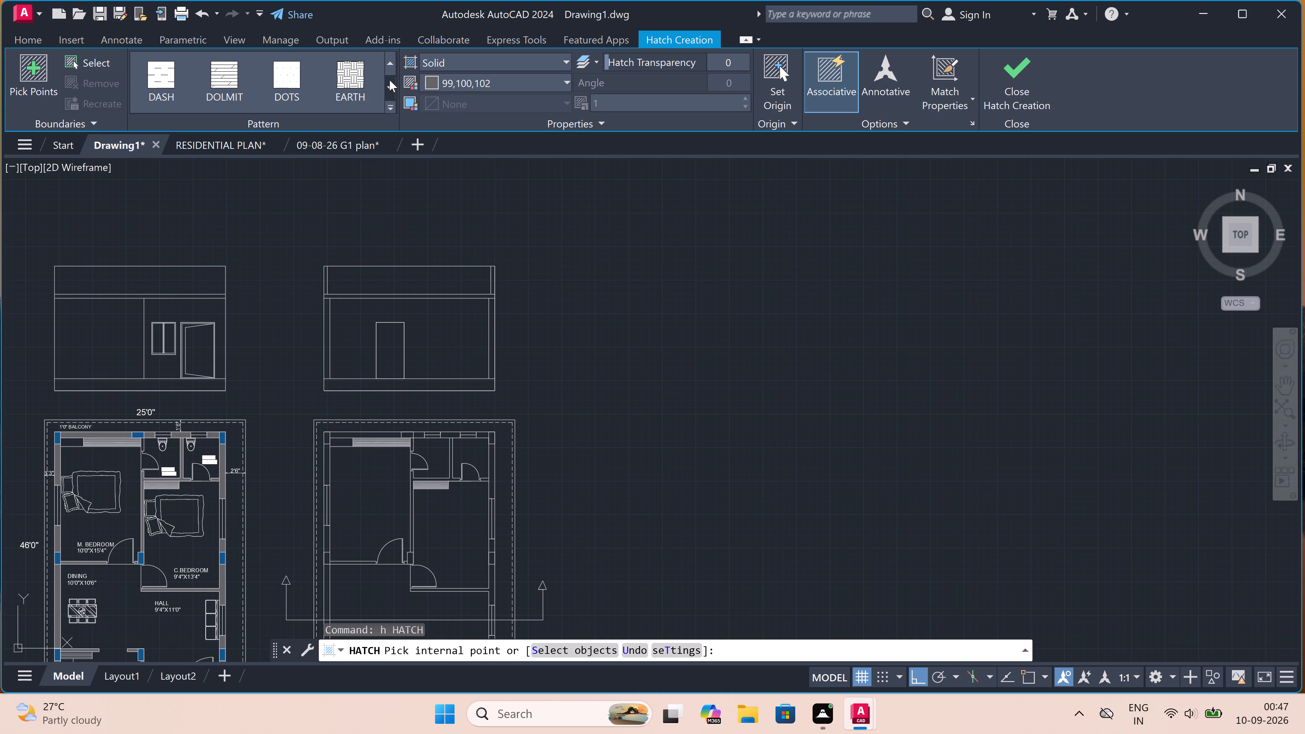
click(389, 80)
double_click(389, 79)
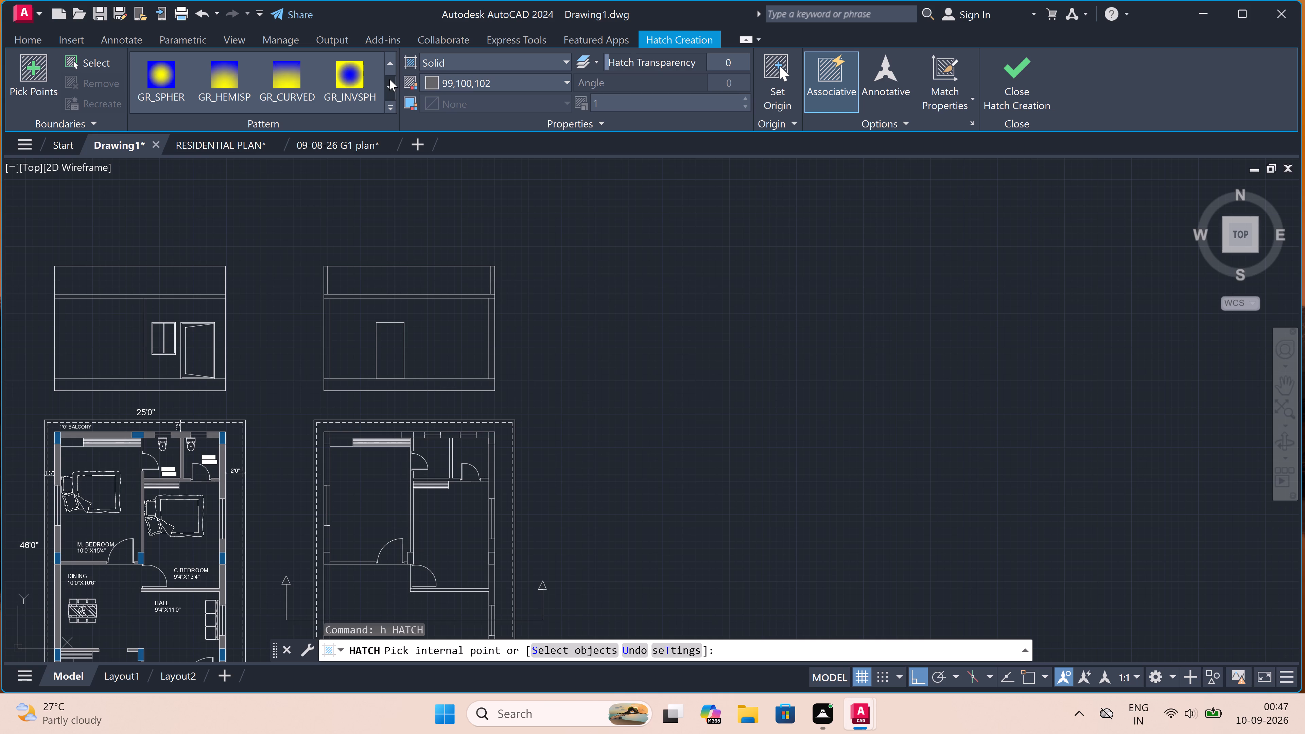
click(389, 79)
click(389, 79)
click(389, 79)
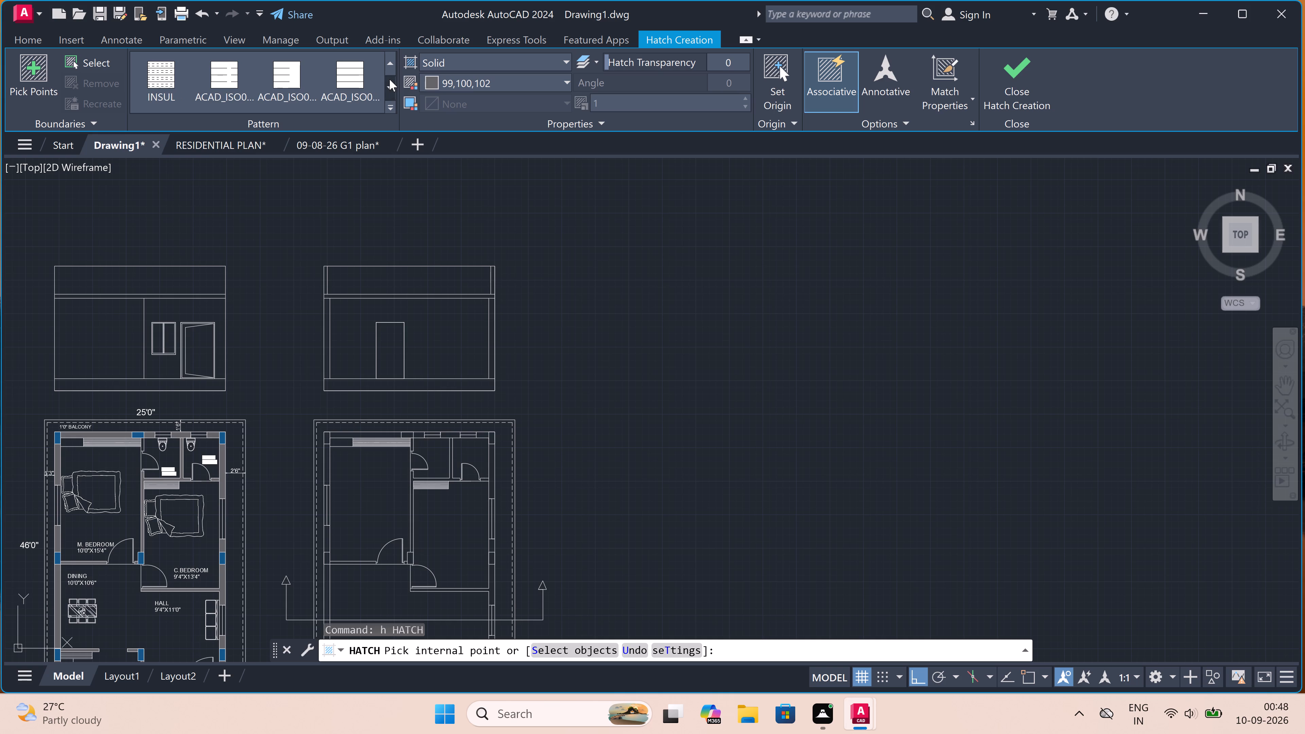
click(389, 79)
click(389, 79)
click(389, 79)
click(389, 79)
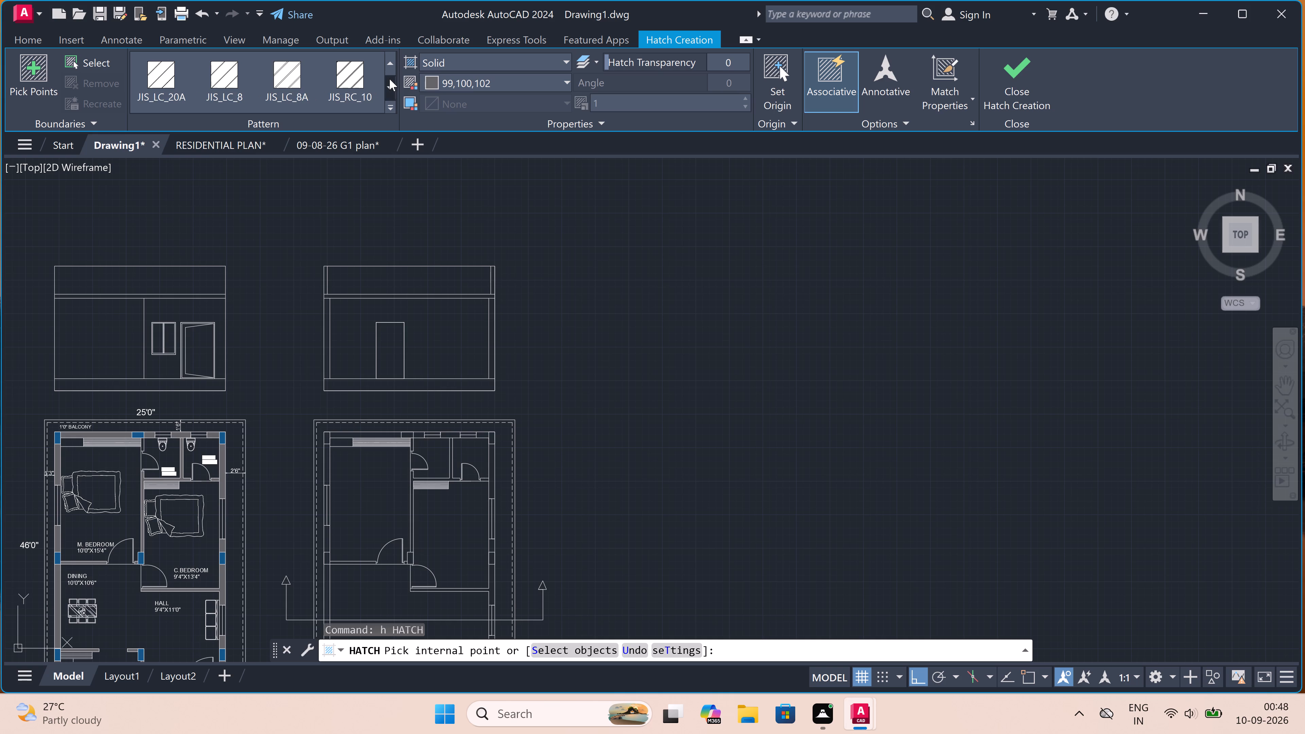
click(389, 79)
click(389, 79)
click(389, 79)
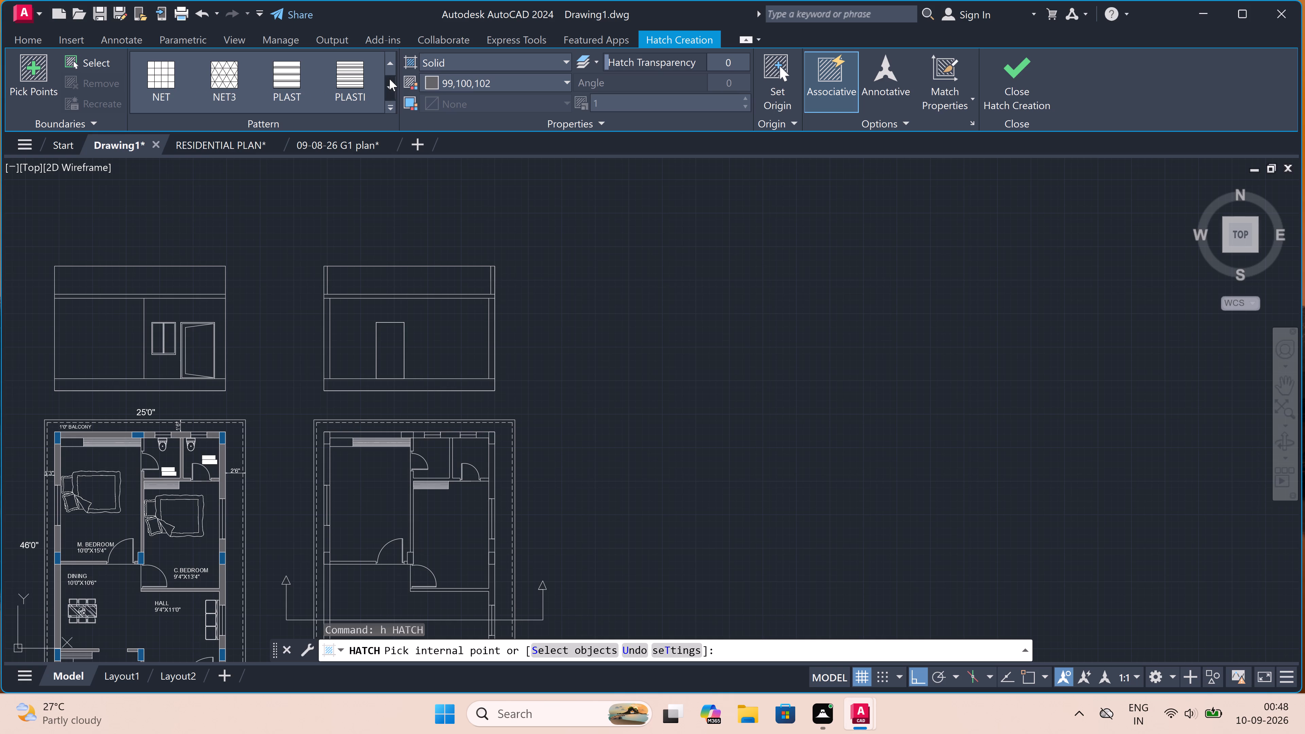
click(389, 79)
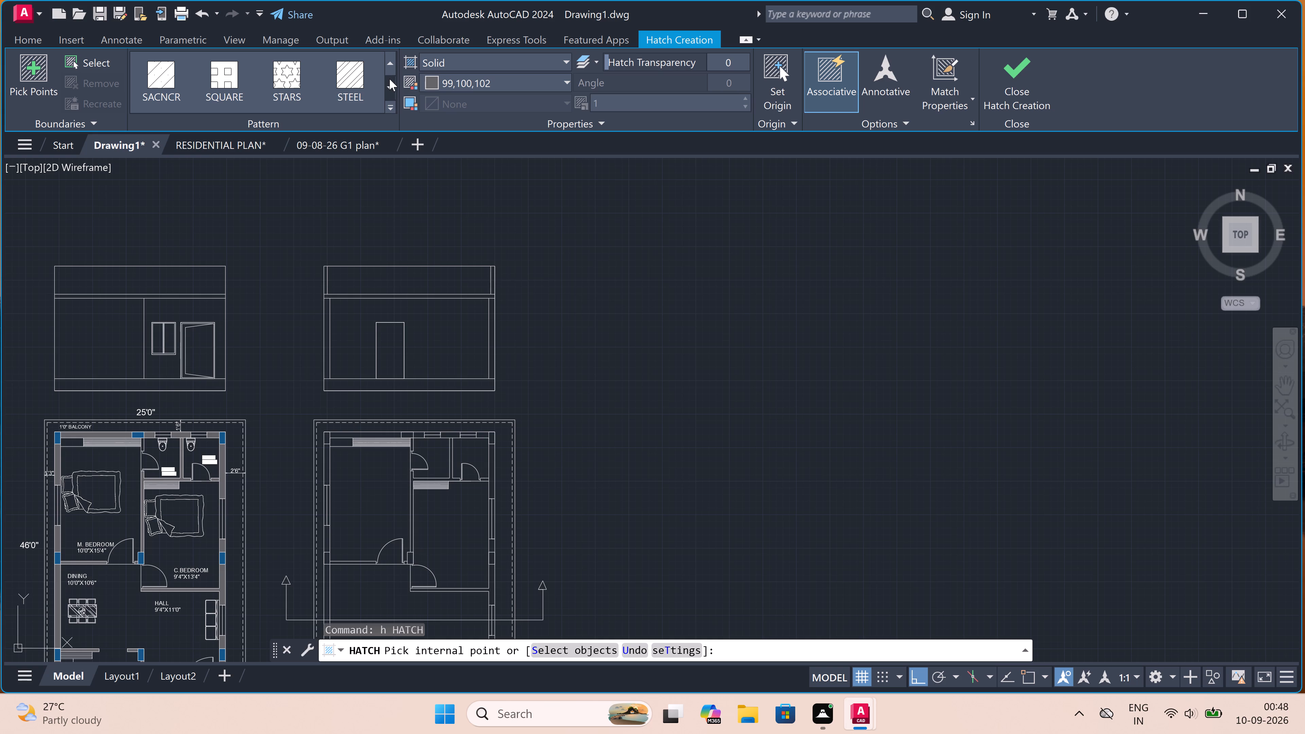
click(389, 79)
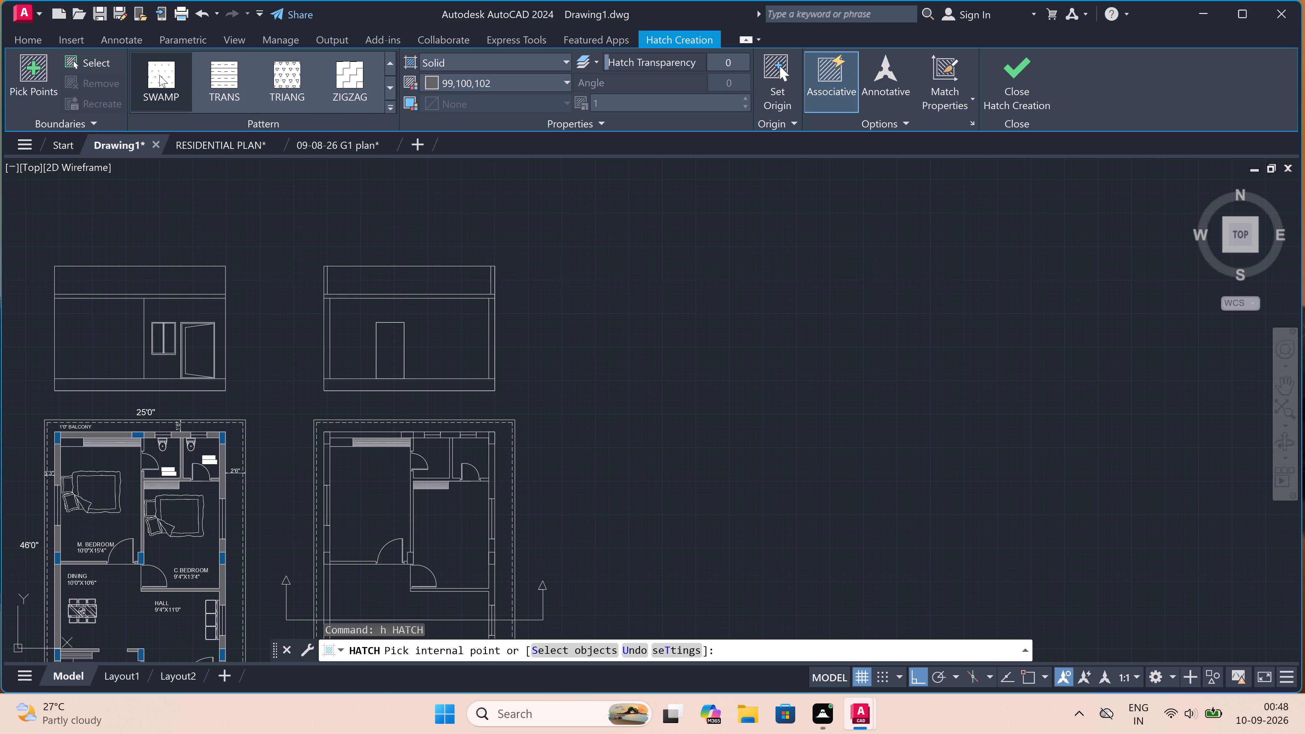
double_click(392, 86)
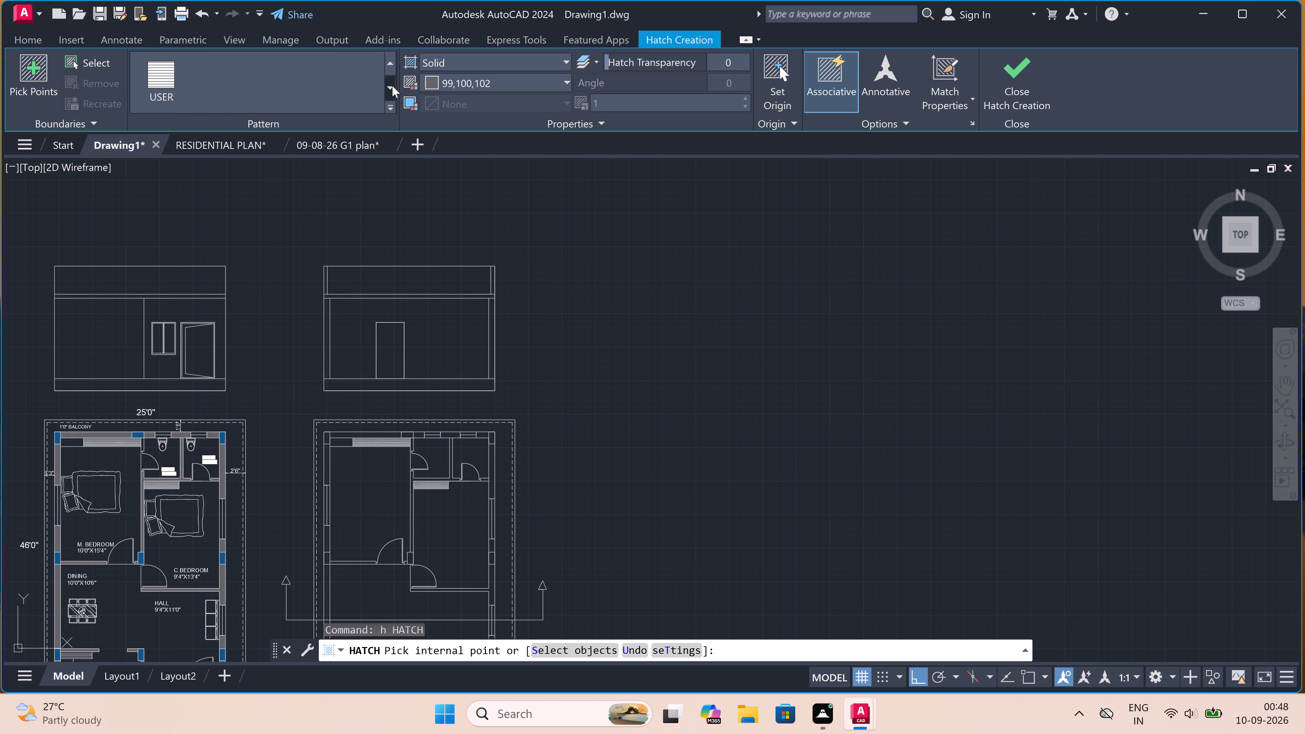
double_click(386, 64)
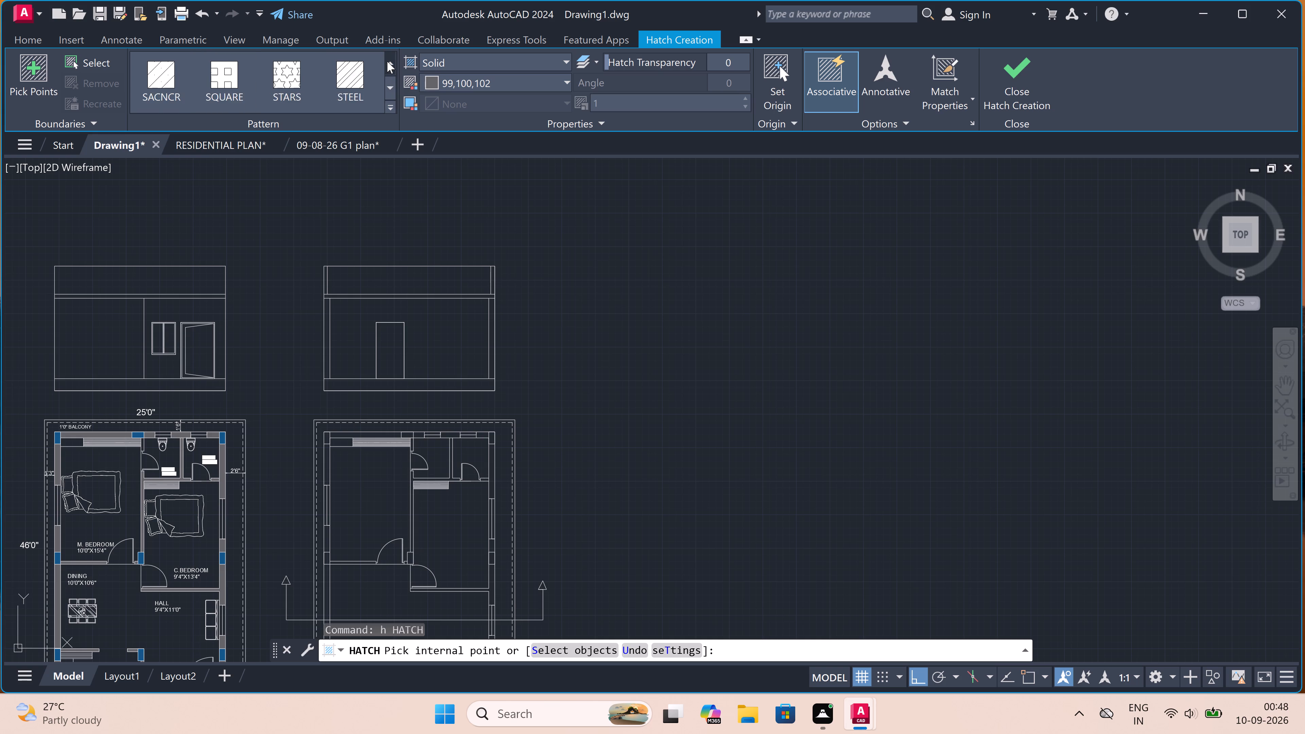
triple_click(387, 61)
triple_click(387, 61)
double_click(387, 61)
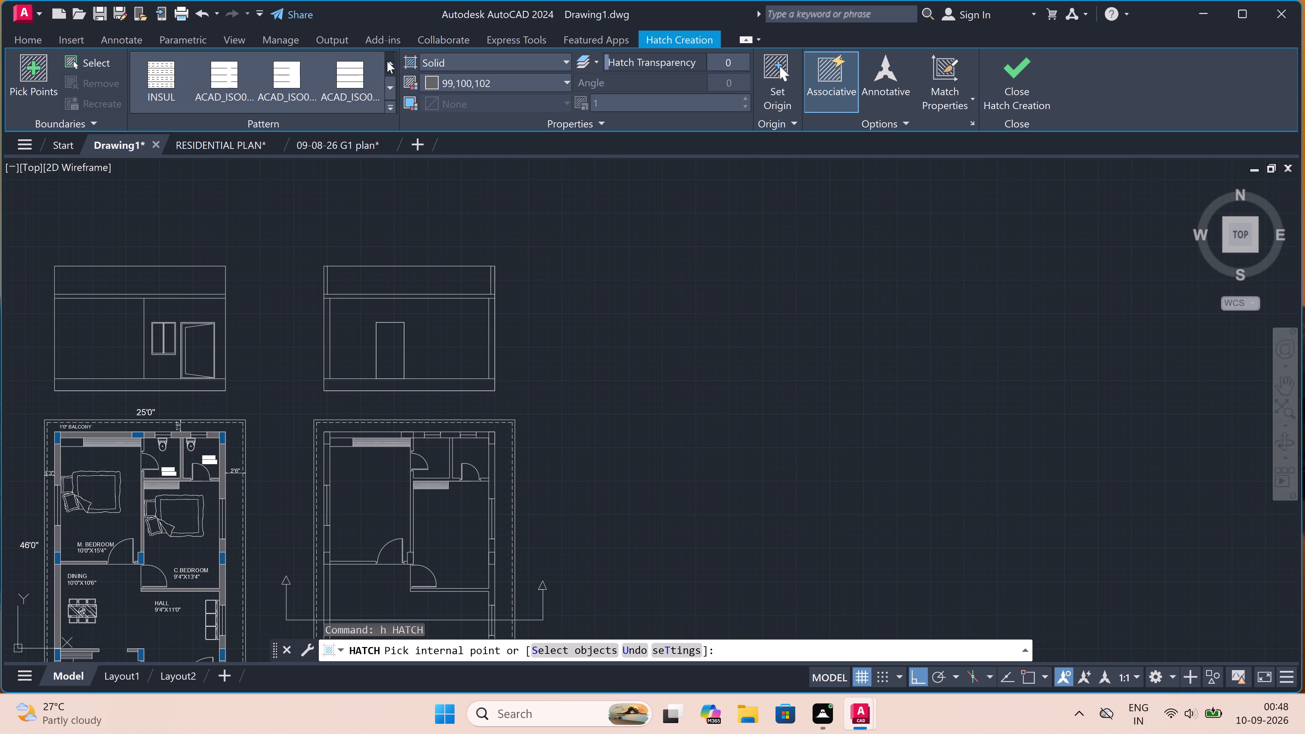
click(387, 61)
click(387, 61)
click(387, 61)
click(387, 61)
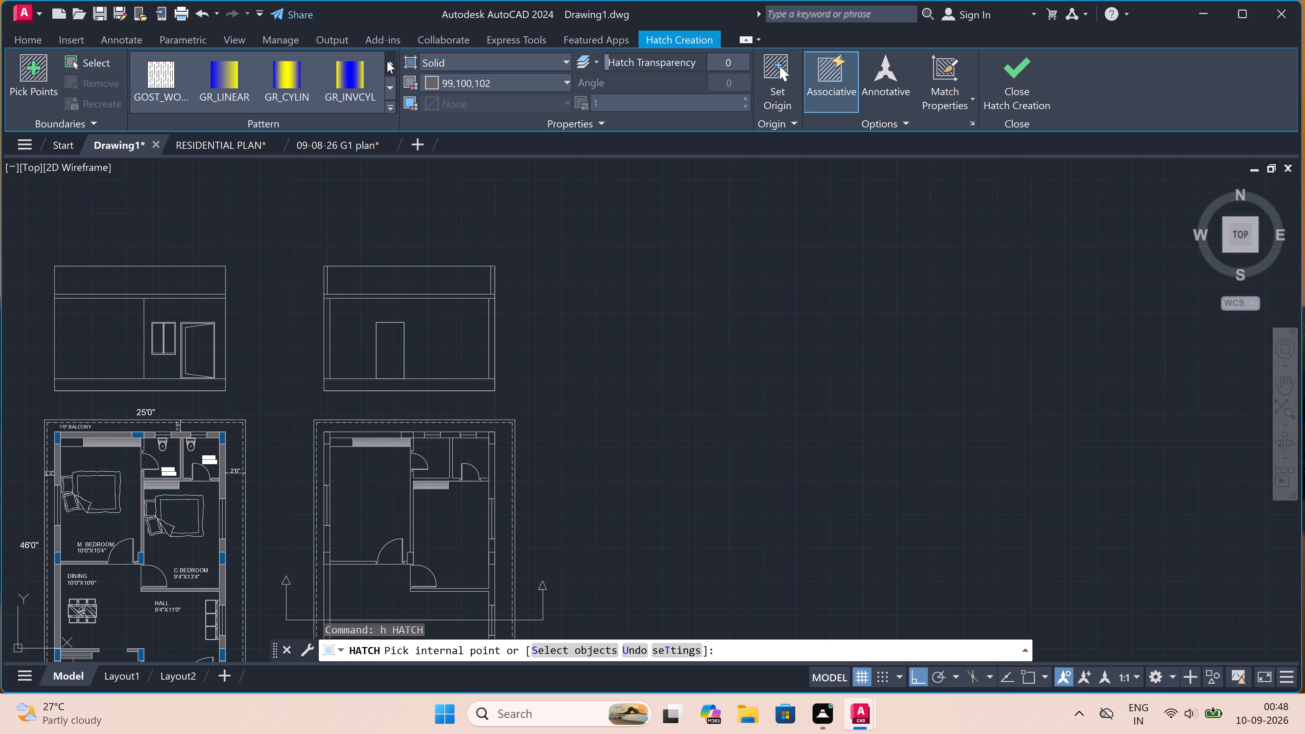
click(387, 61)
click(387, 61)
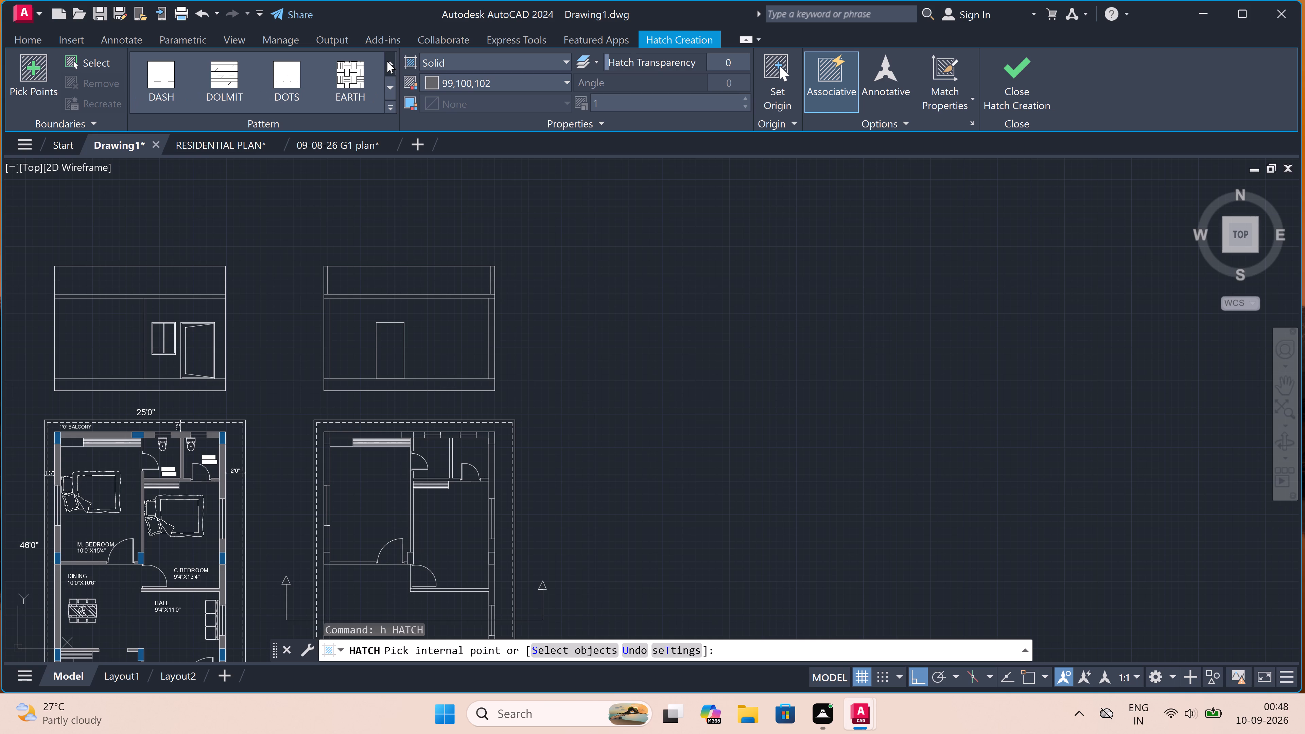
click(387, 61)
click(387, 61)
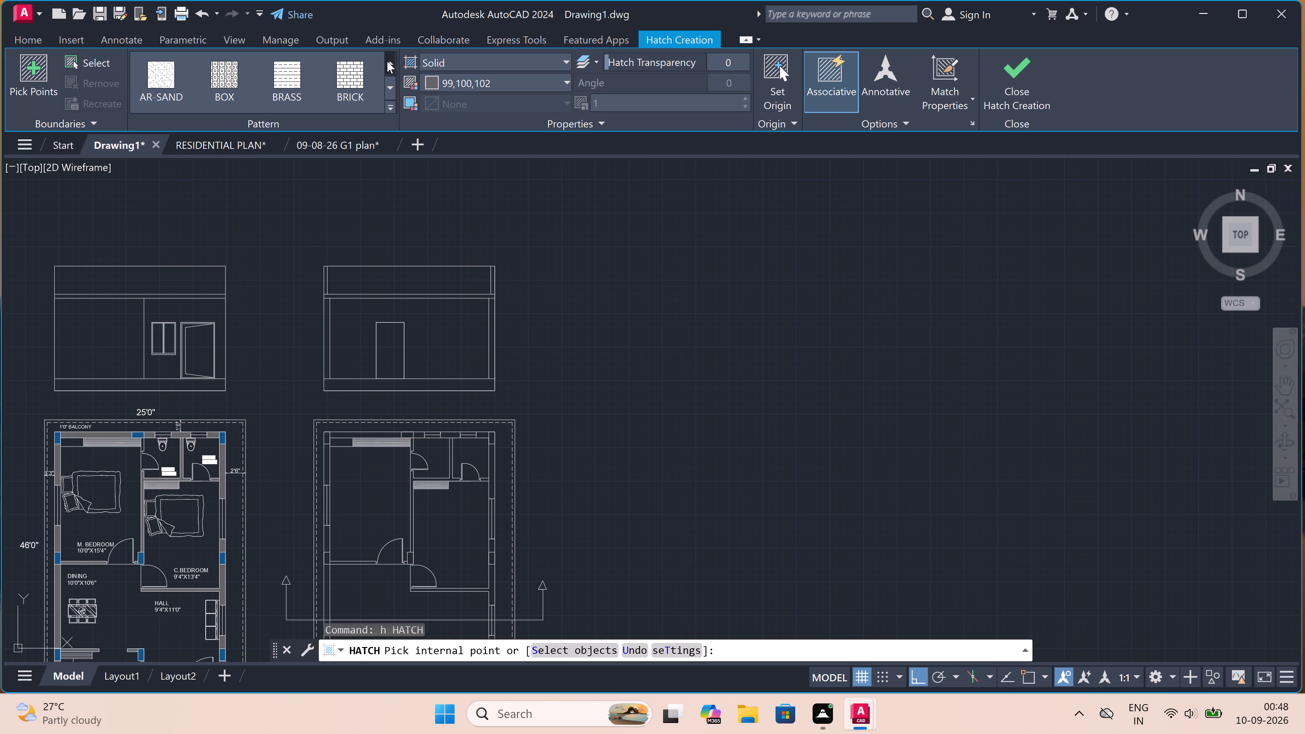
click(387, 61)
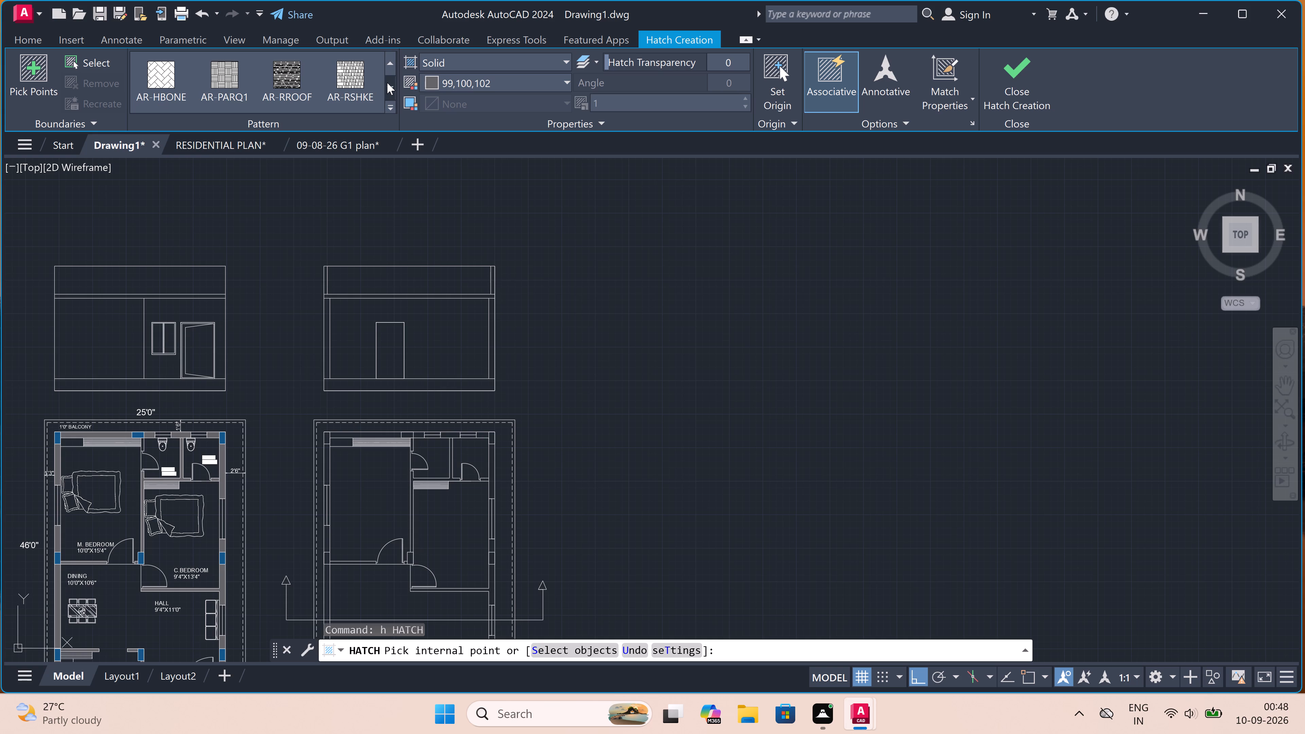
Choose the AR-SAND hatch pattern and set its scale to 2.
click(387, 83)
click(157, 69)
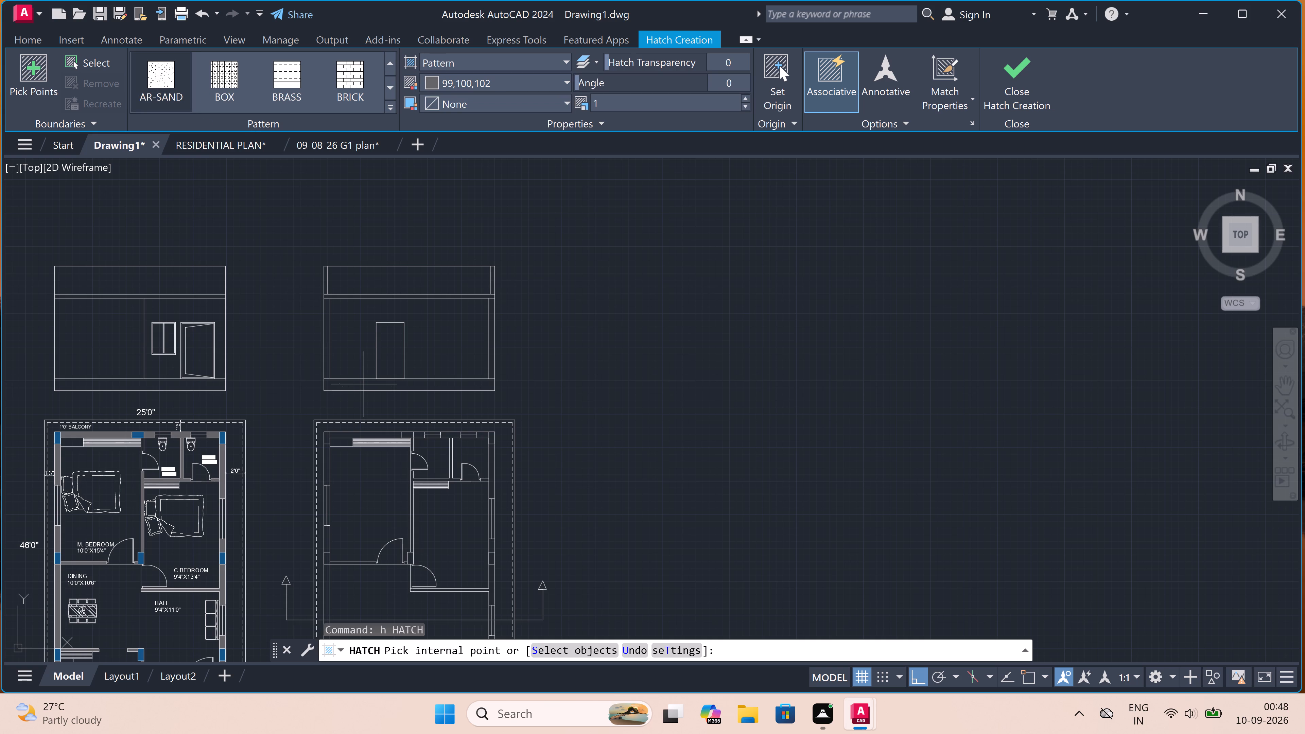
scroll(364, 381, up, 2)
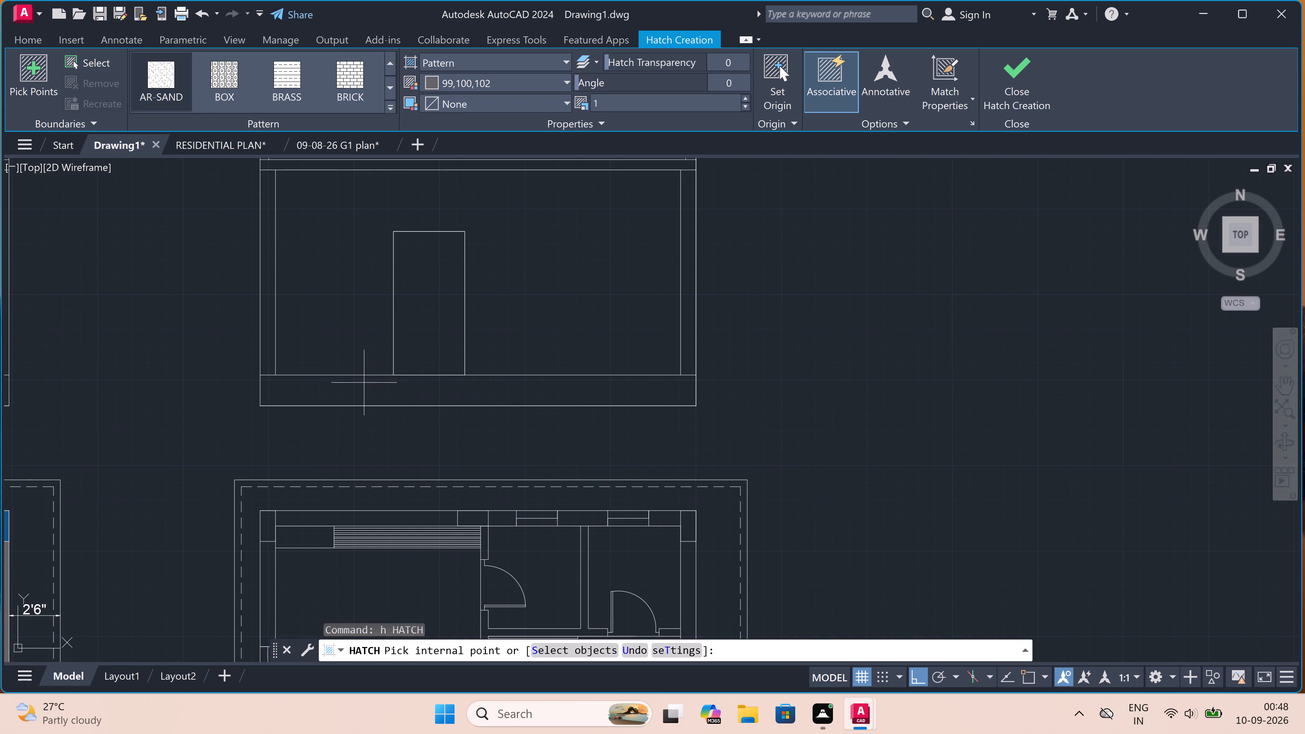
click(638, 104)
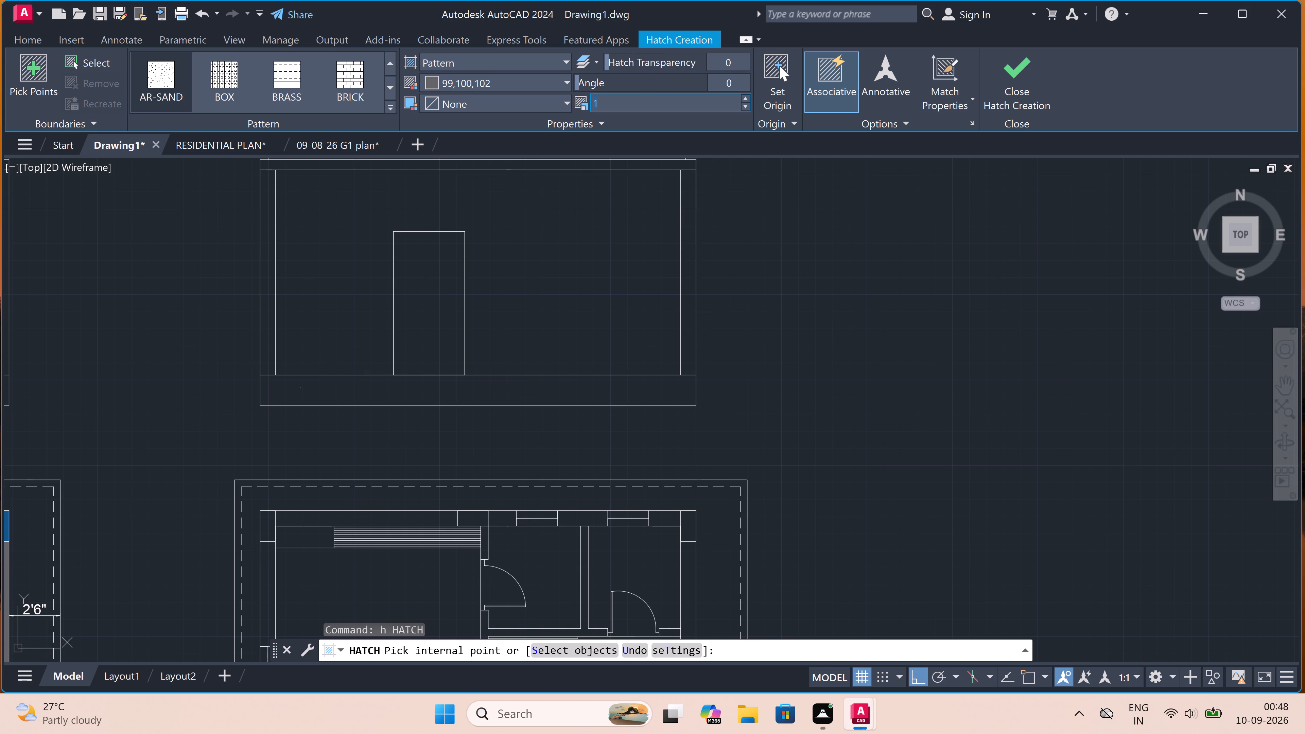
key(BackSpace)
key(2)
click(158, 74)
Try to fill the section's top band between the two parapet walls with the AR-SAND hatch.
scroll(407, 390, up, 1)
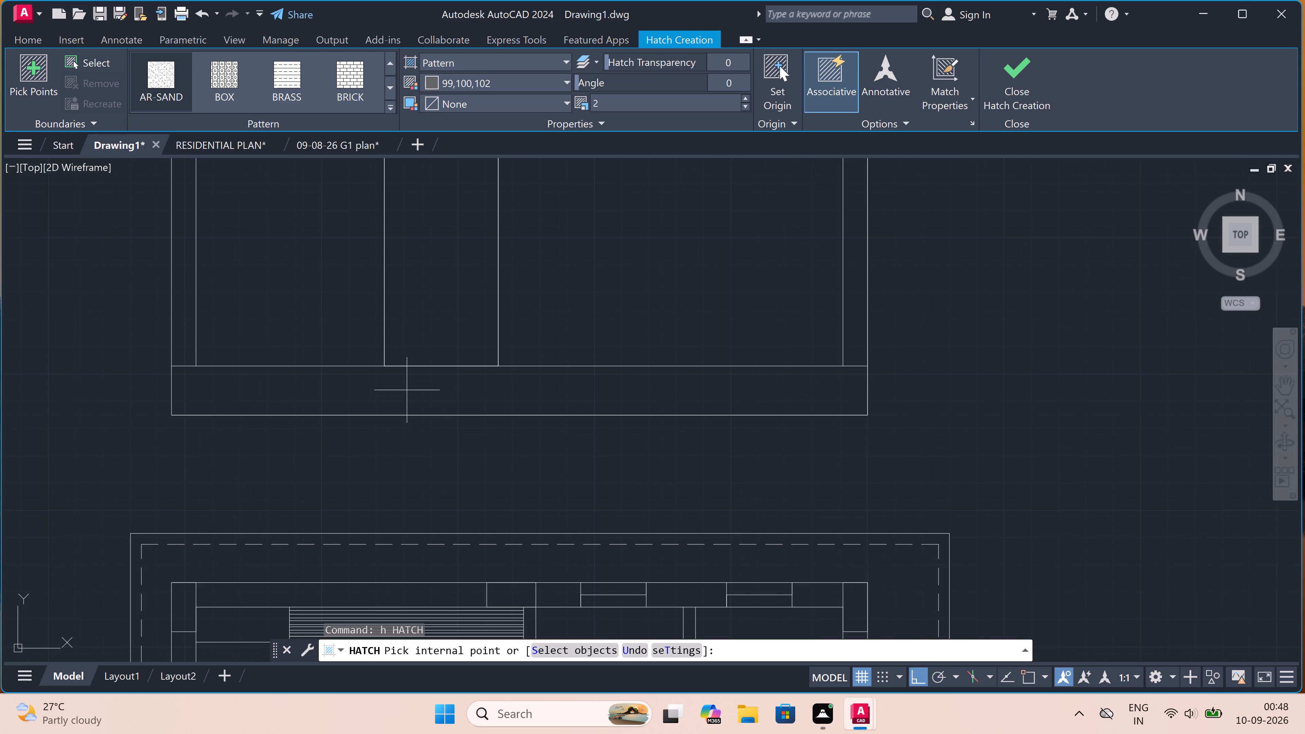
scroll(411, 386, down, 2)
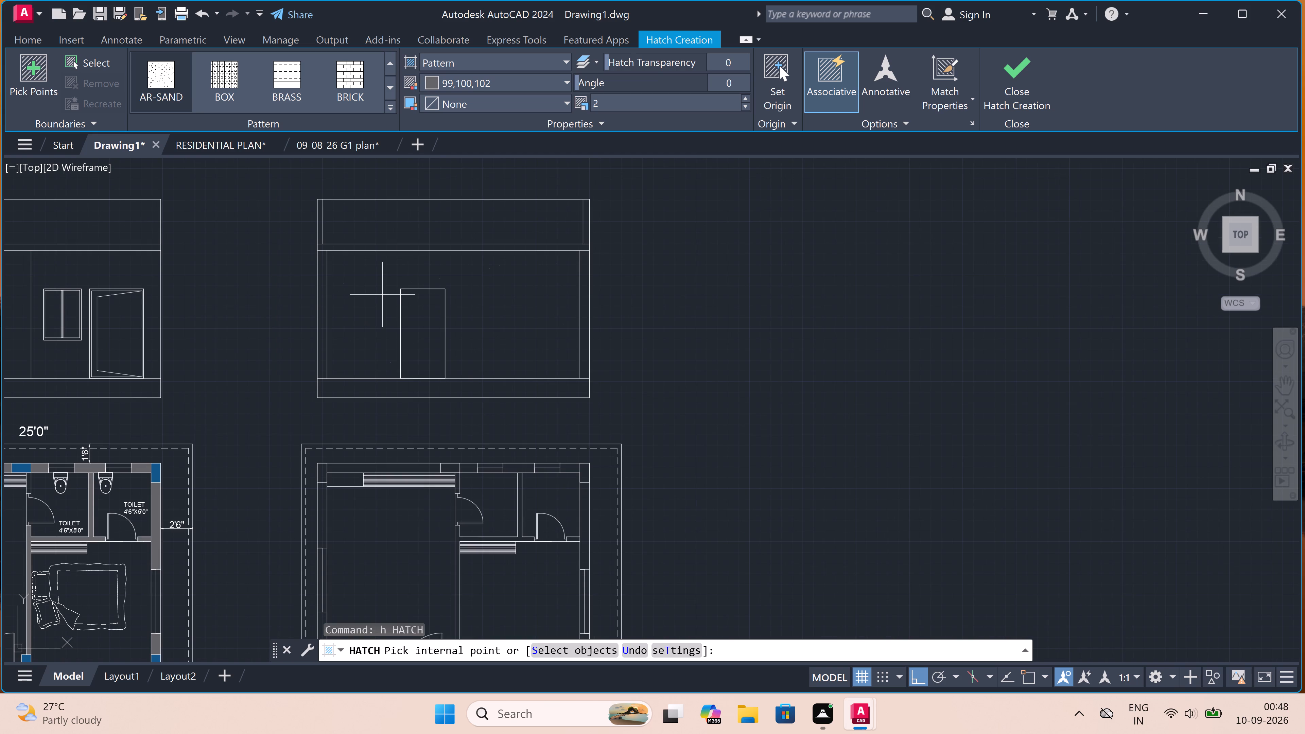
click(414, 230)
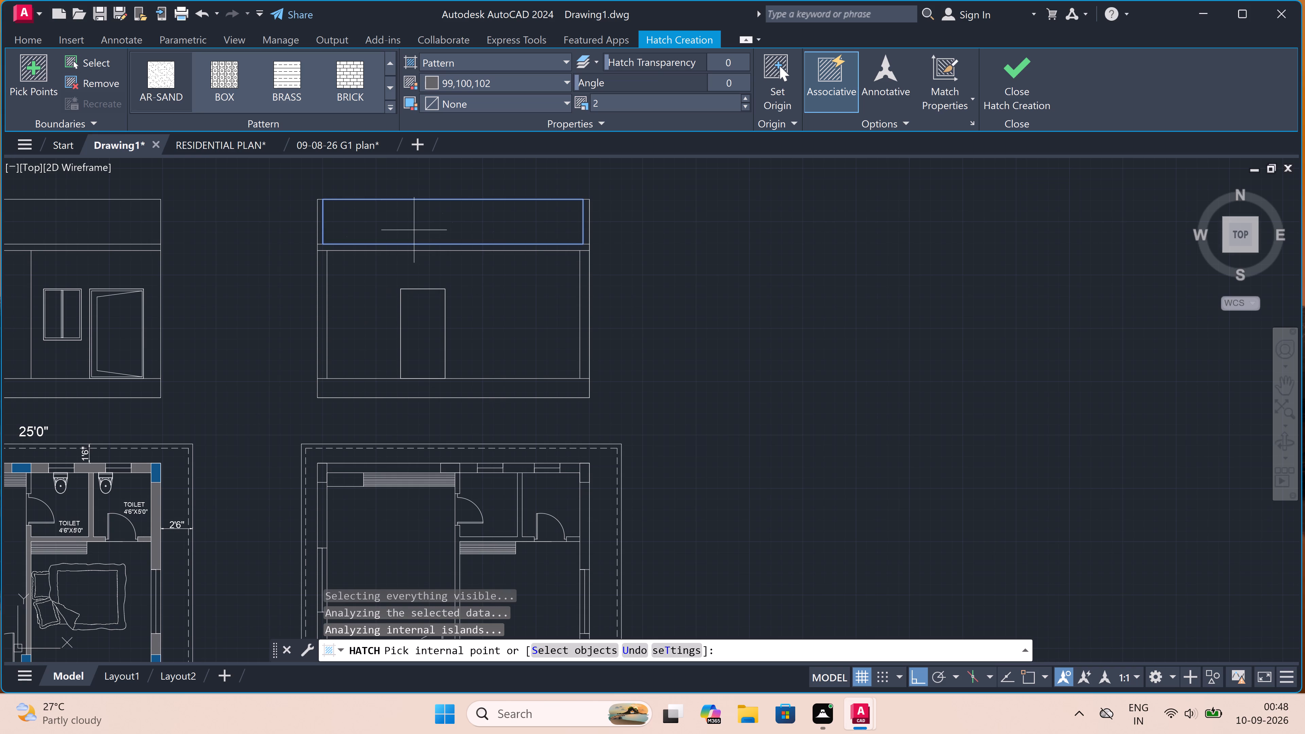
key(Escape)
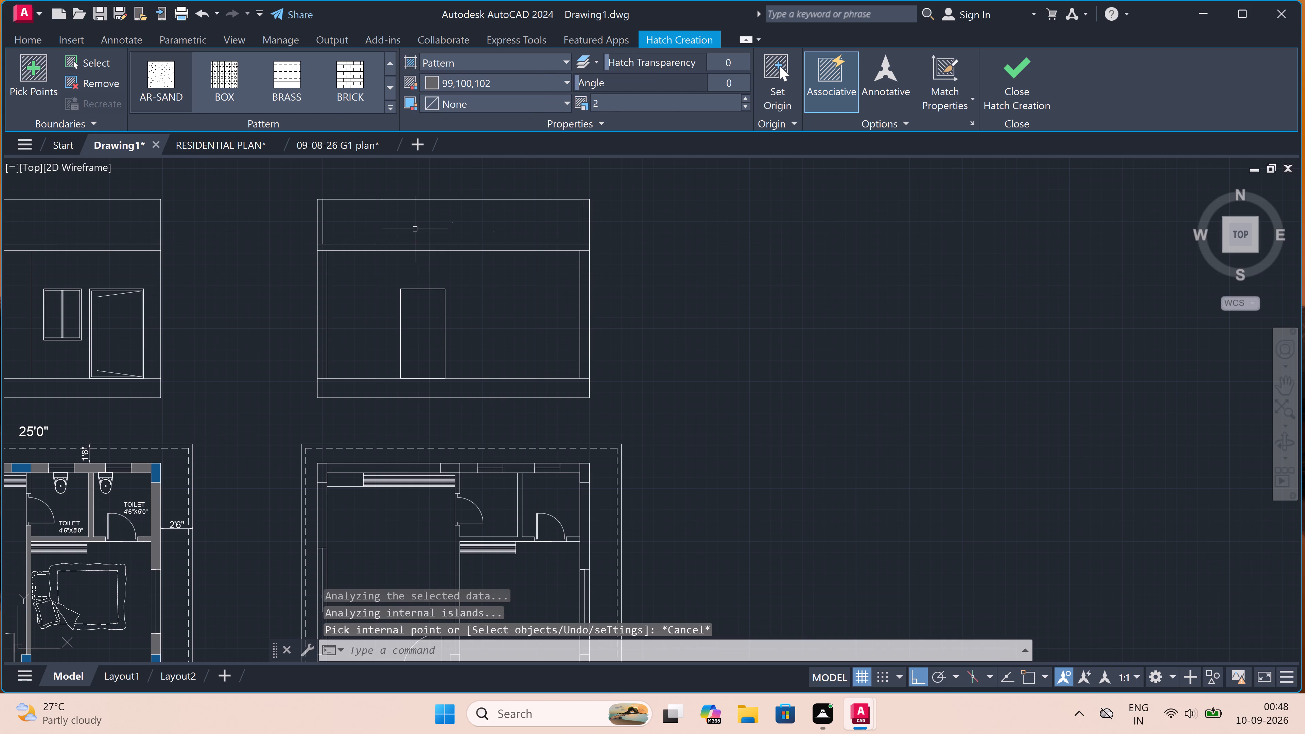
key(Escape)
Start a new hatch with the BRICK pattern in red 237,31,36 at scale 1.
key(h)
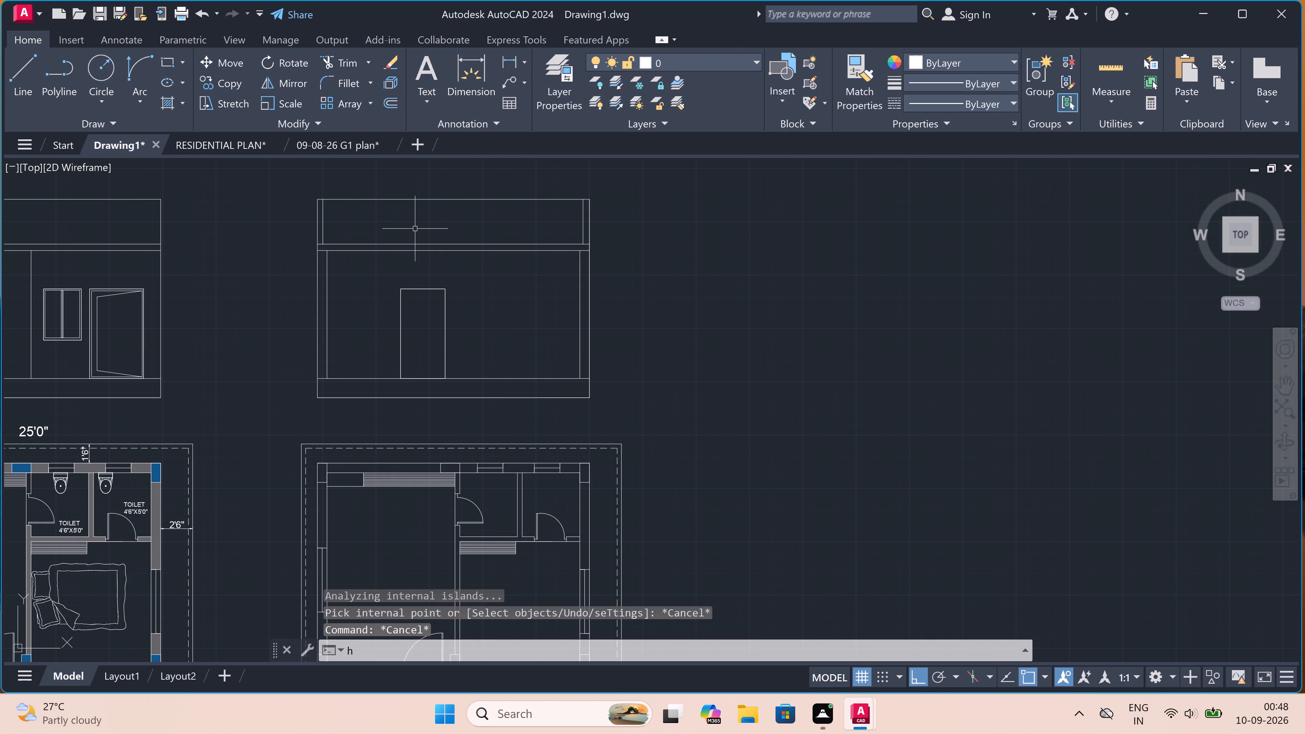
key(space)
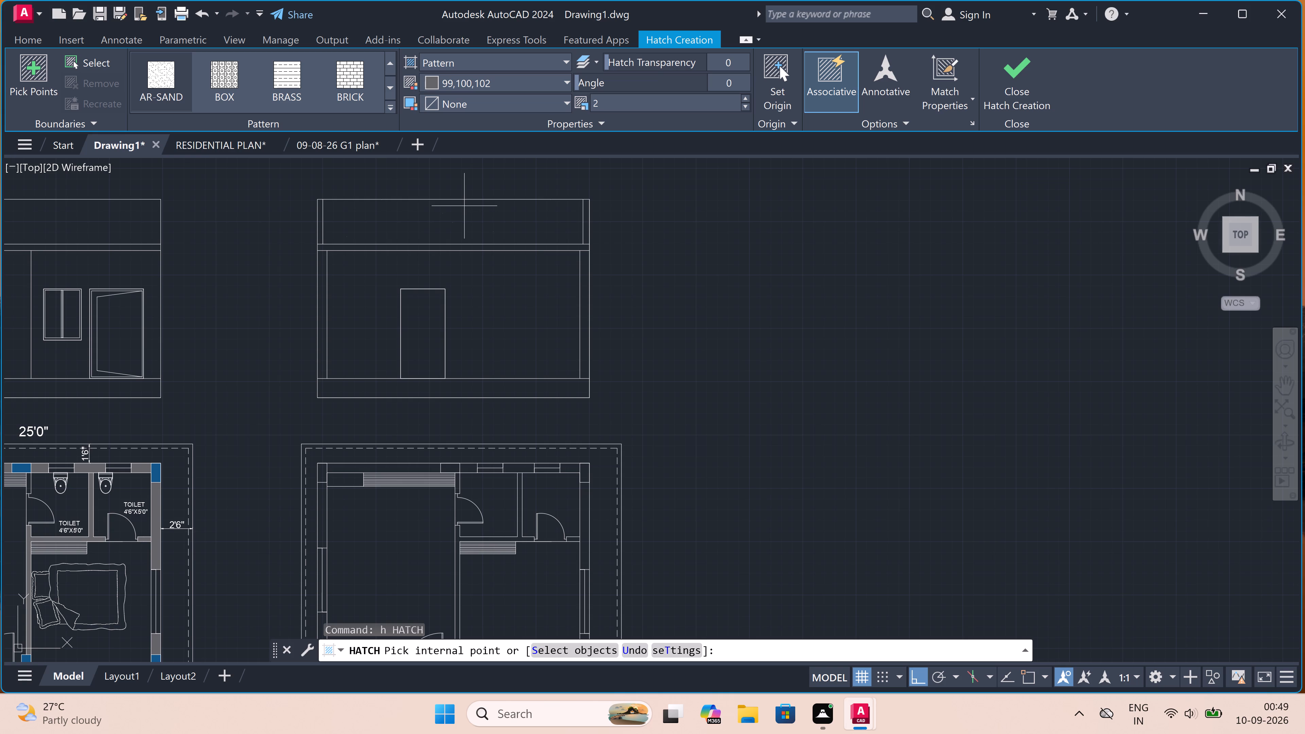
scroll(670, 317, down, 4)
scroll(522, 345, up, 1)
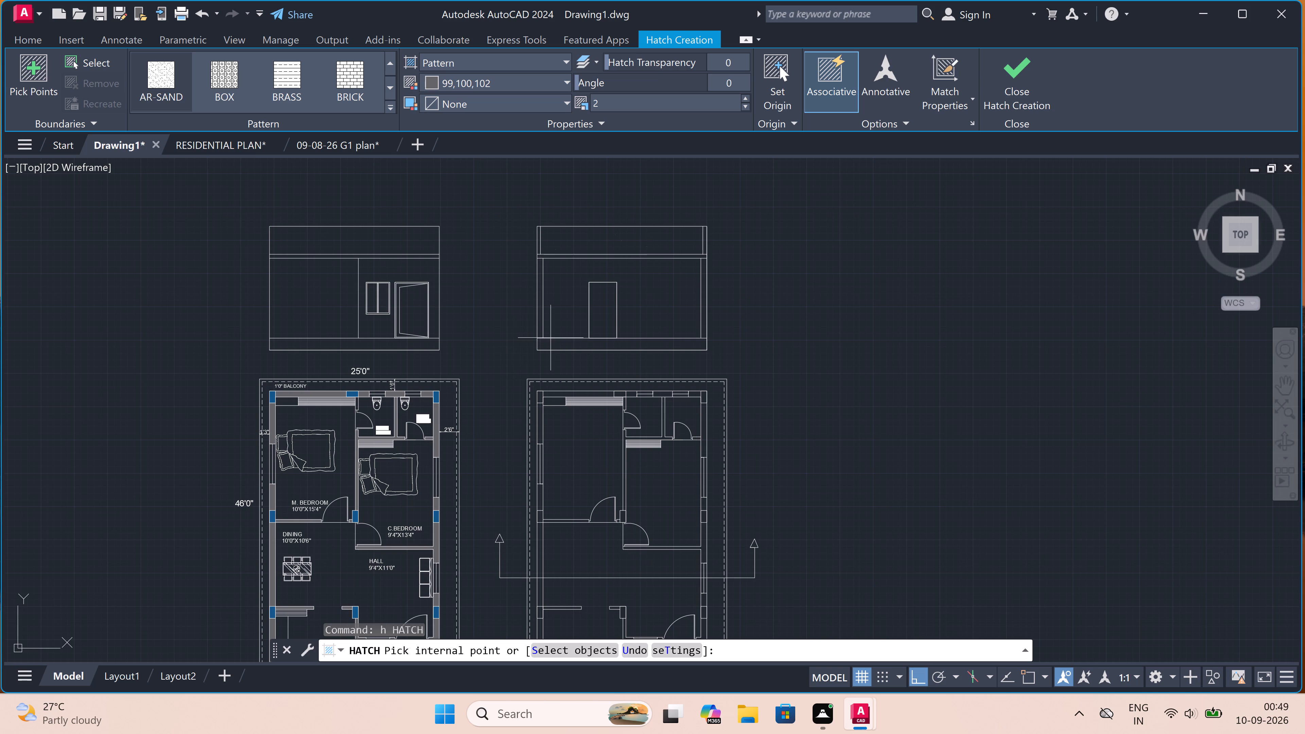
scroll(637, 291, up, 1)
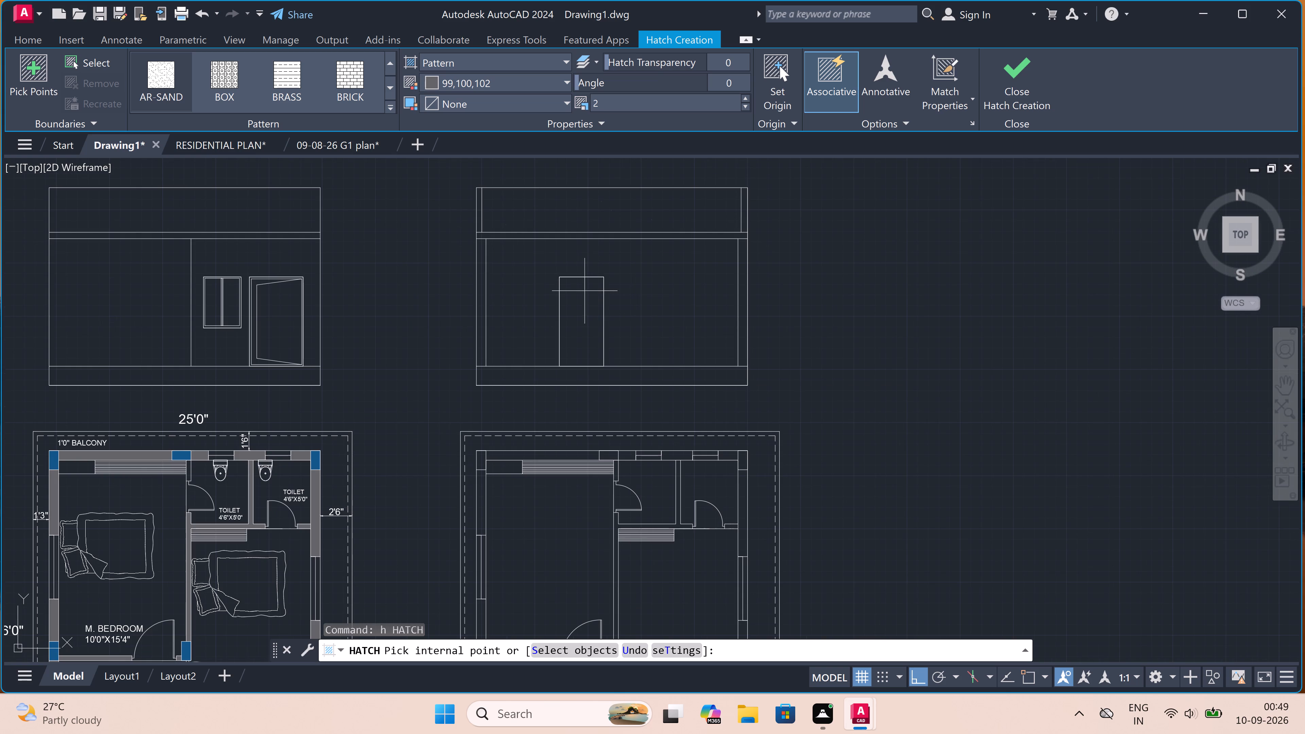
click(358, 76)
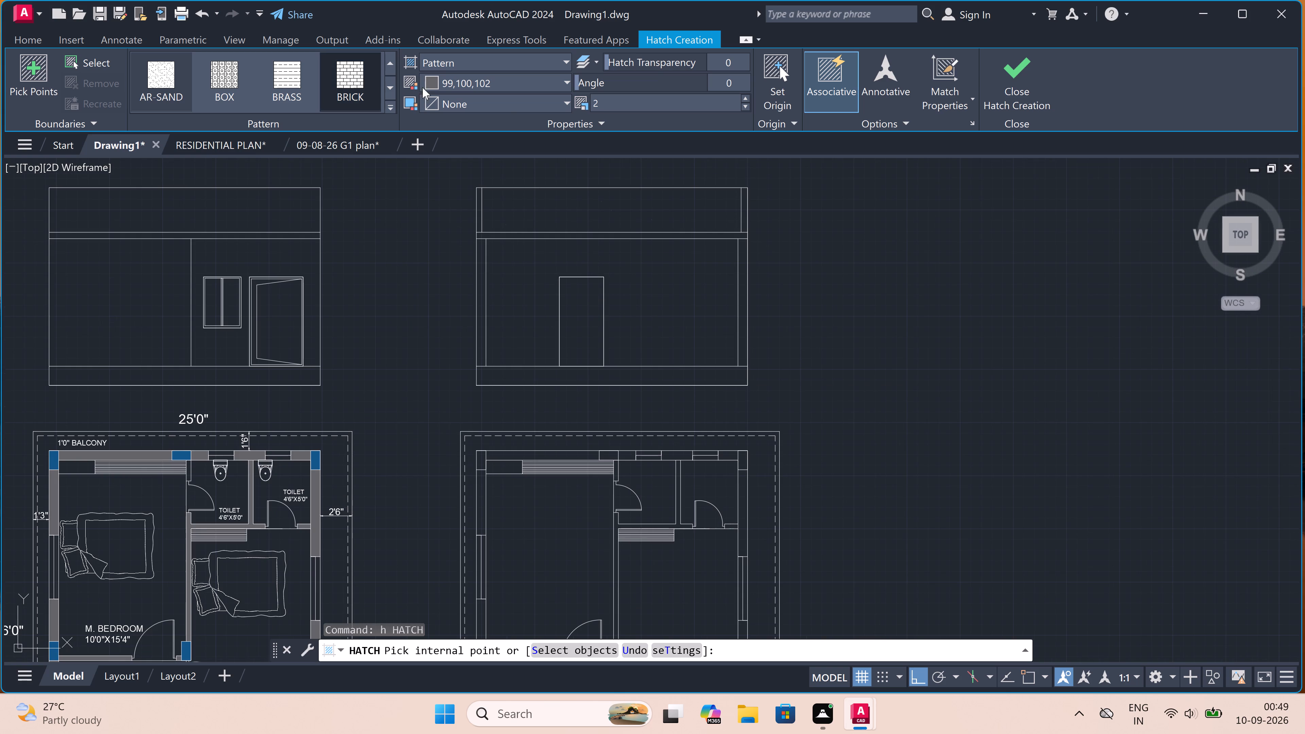
click(509, 85)
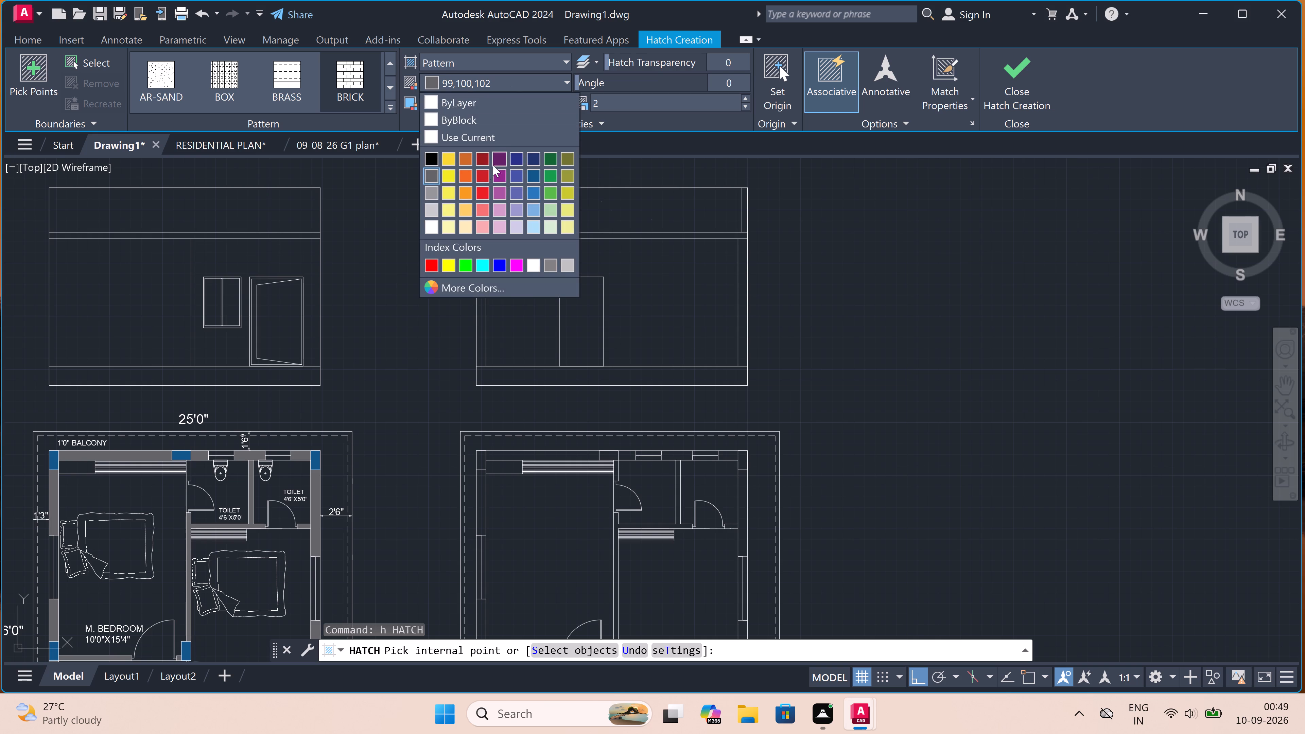
click(479, 193)
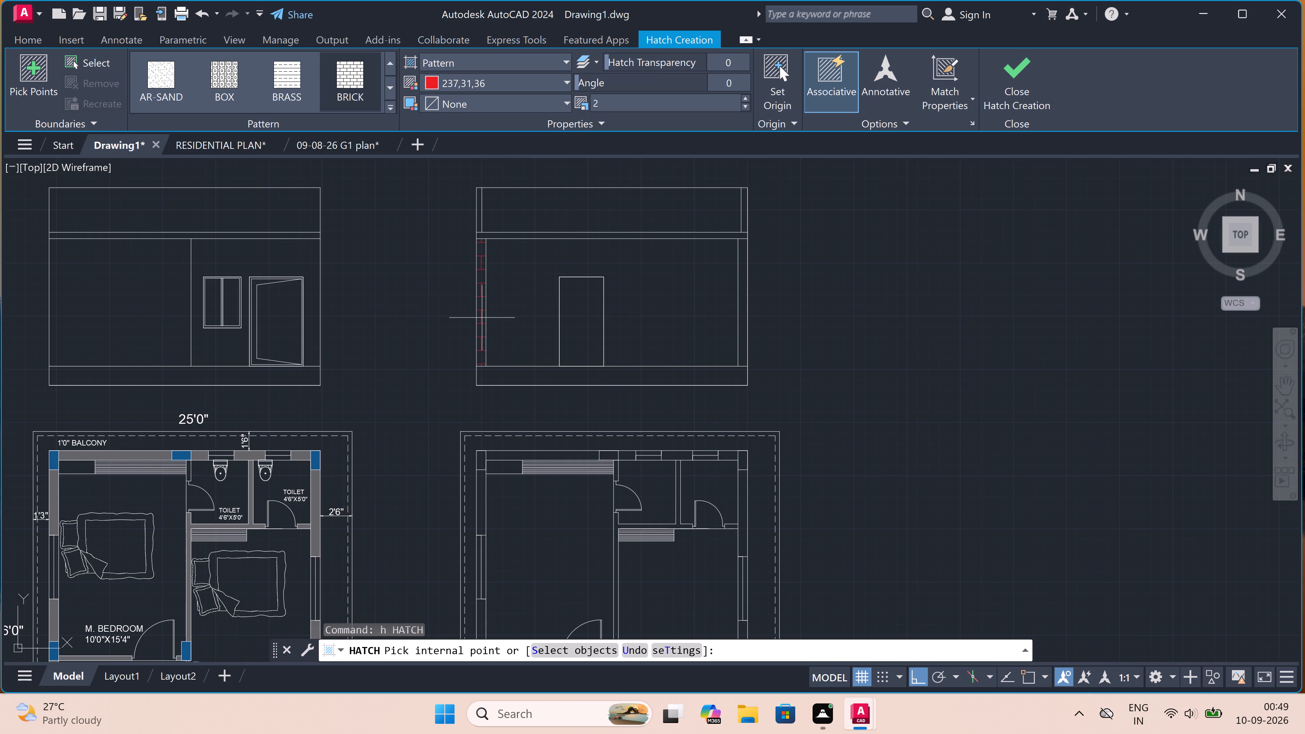
double_click(606, 99)
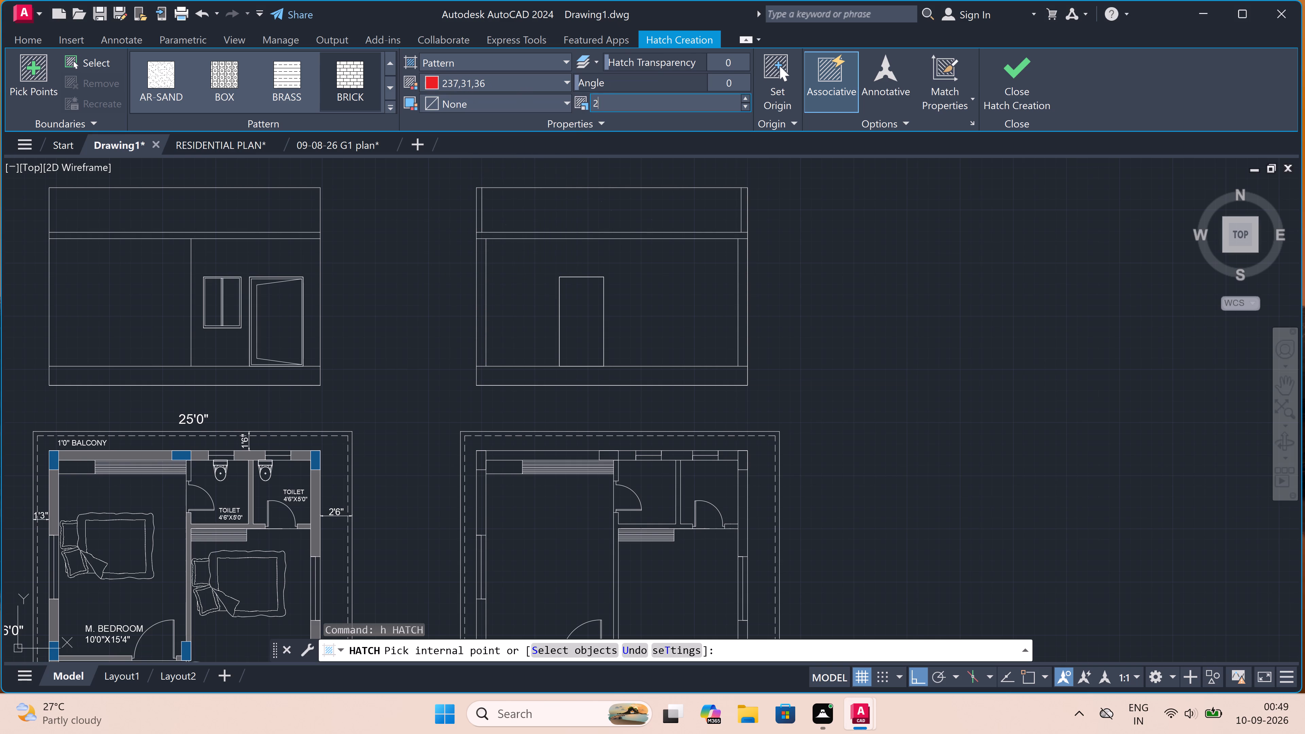
key(BackSpace)
key(1)
click(343, 68)
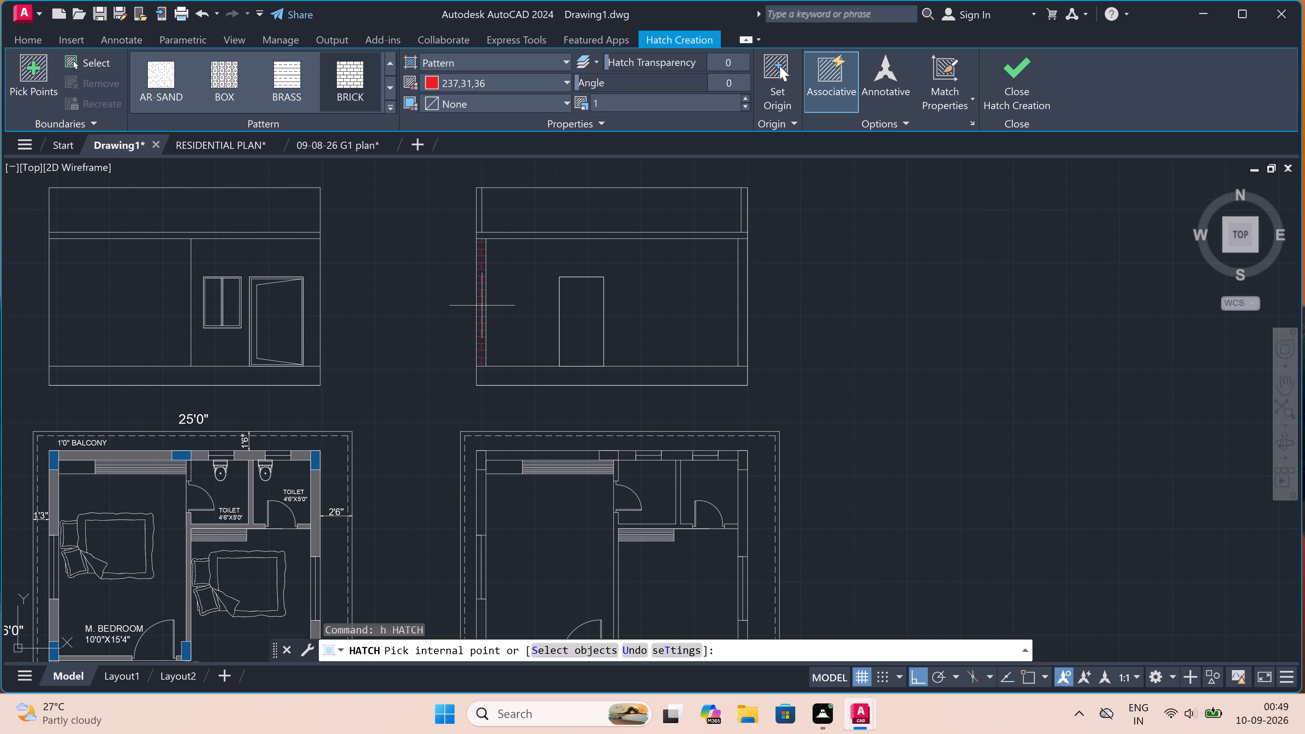
Fill both outer walls and both parapet walls of the section with the red BRICK hatch.
double_click(482, 305)
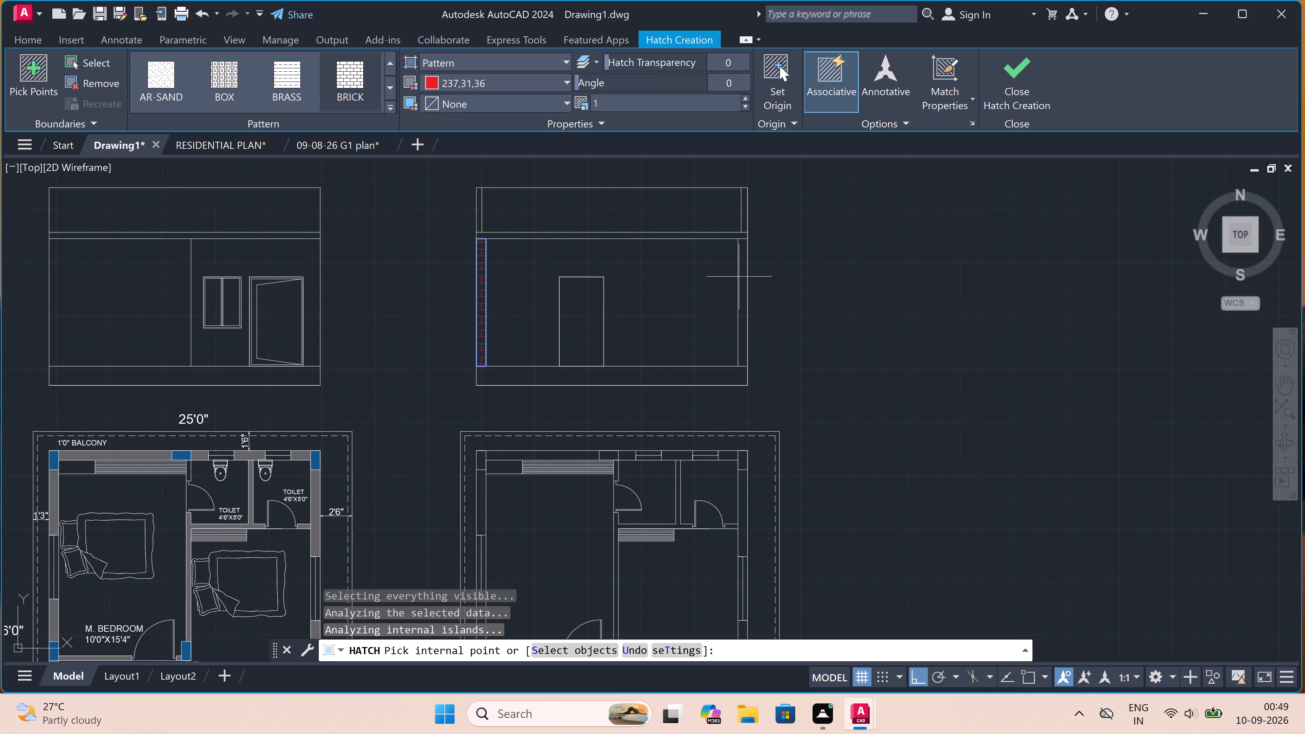
double_click(741, 272)
scroll(744, 212, up, 1)
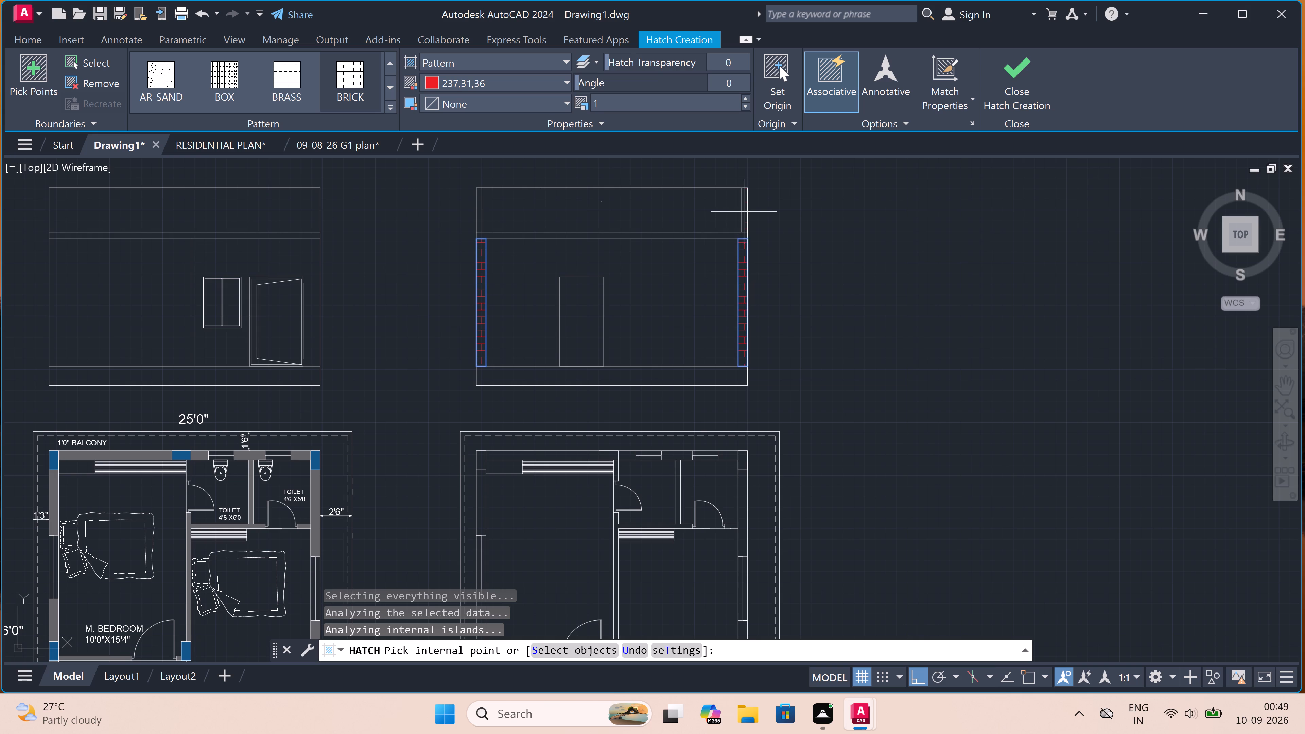
scroll(744, 212, up, 1)
click(744, 211)
scroll(738, 223, down, 4)
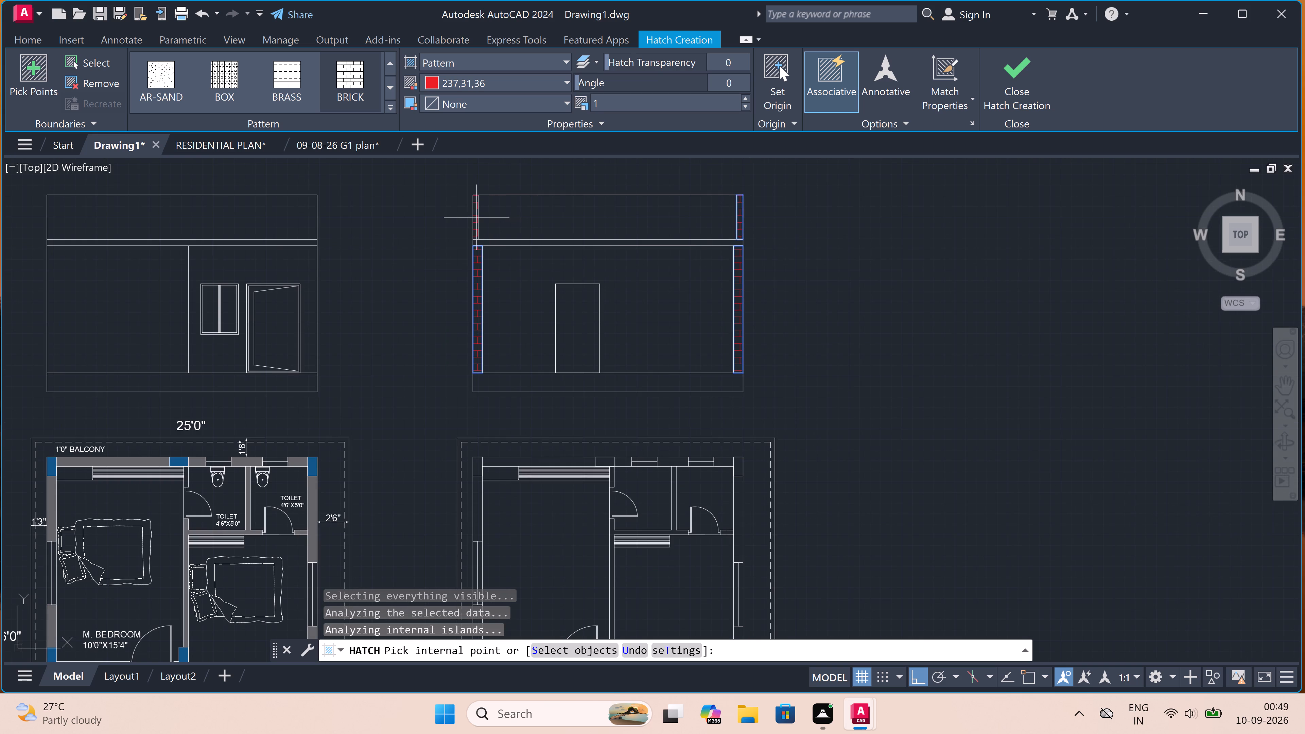
scroll(476, 217, up, 2)
click(473, 217)
scroll(310, 355, down, 1)
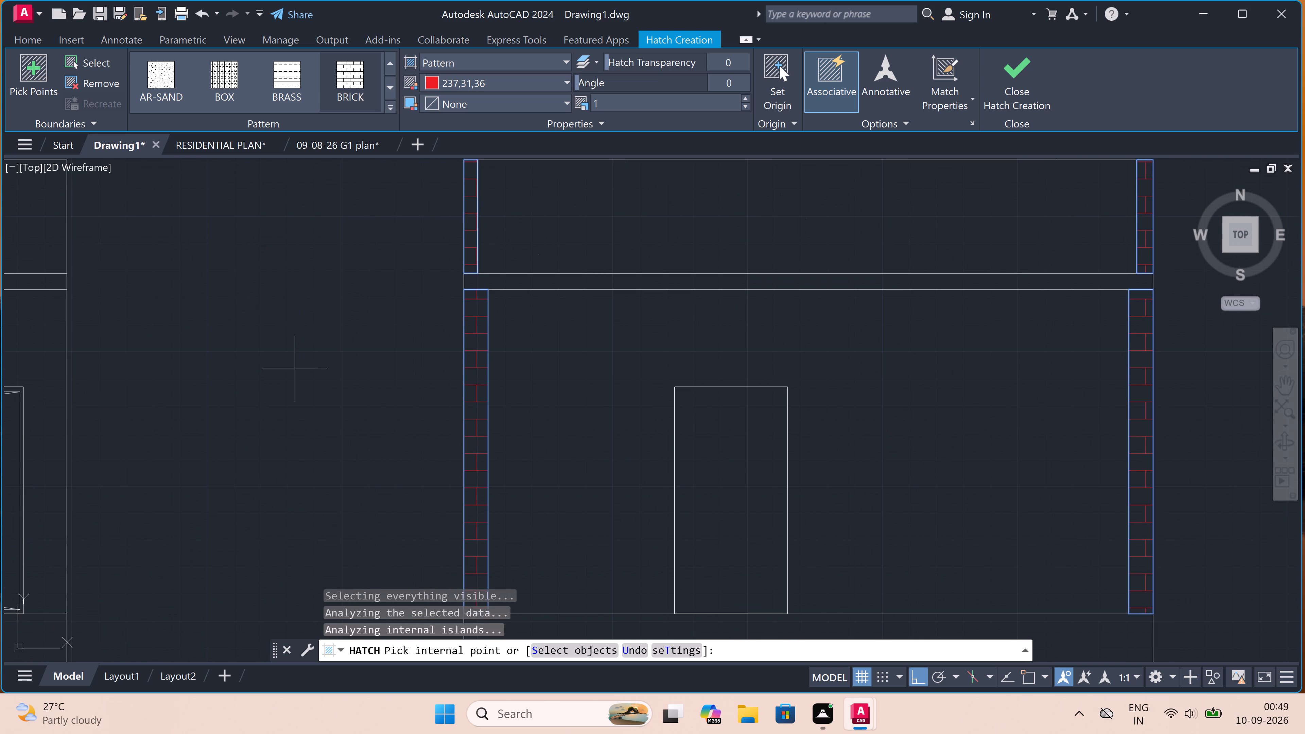
scroll(310, 355, down, 5)
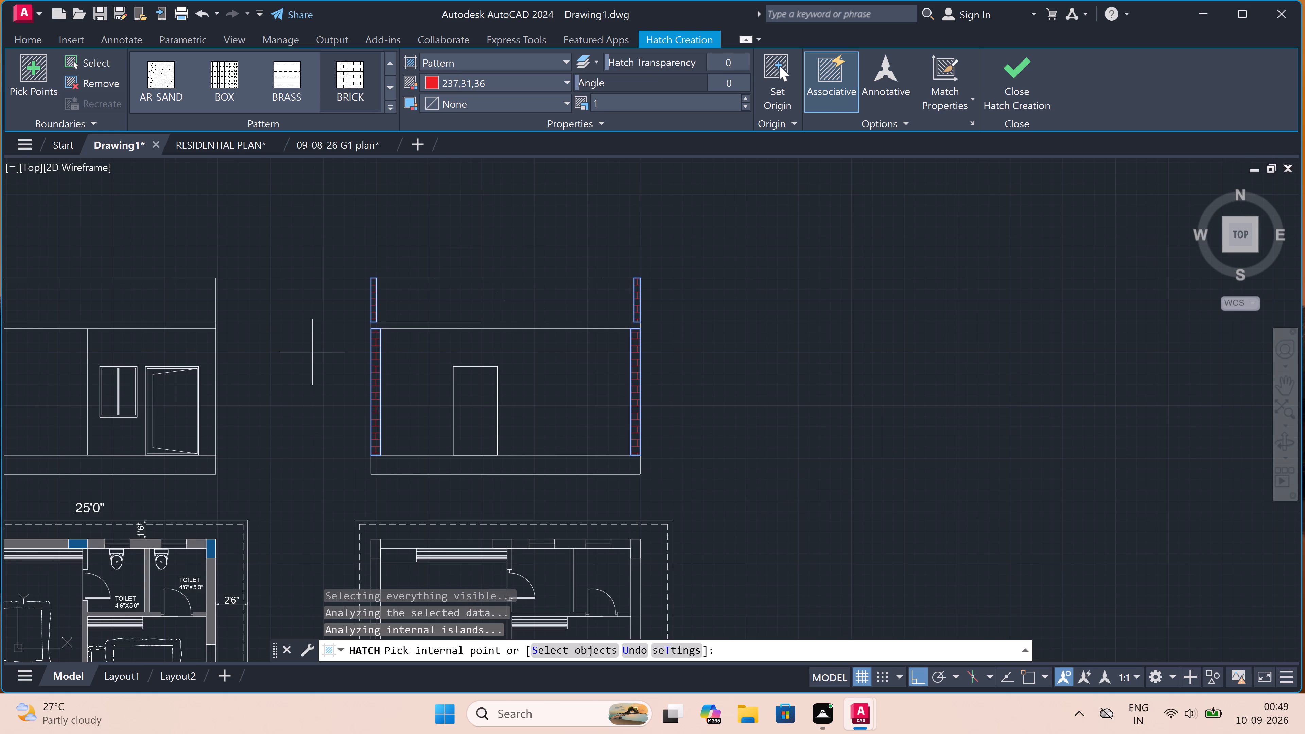
key(Escape)
Start another hatch using the AR-SAND pattern in grey 99,100,102.
scroll(322, 340, down, 2)
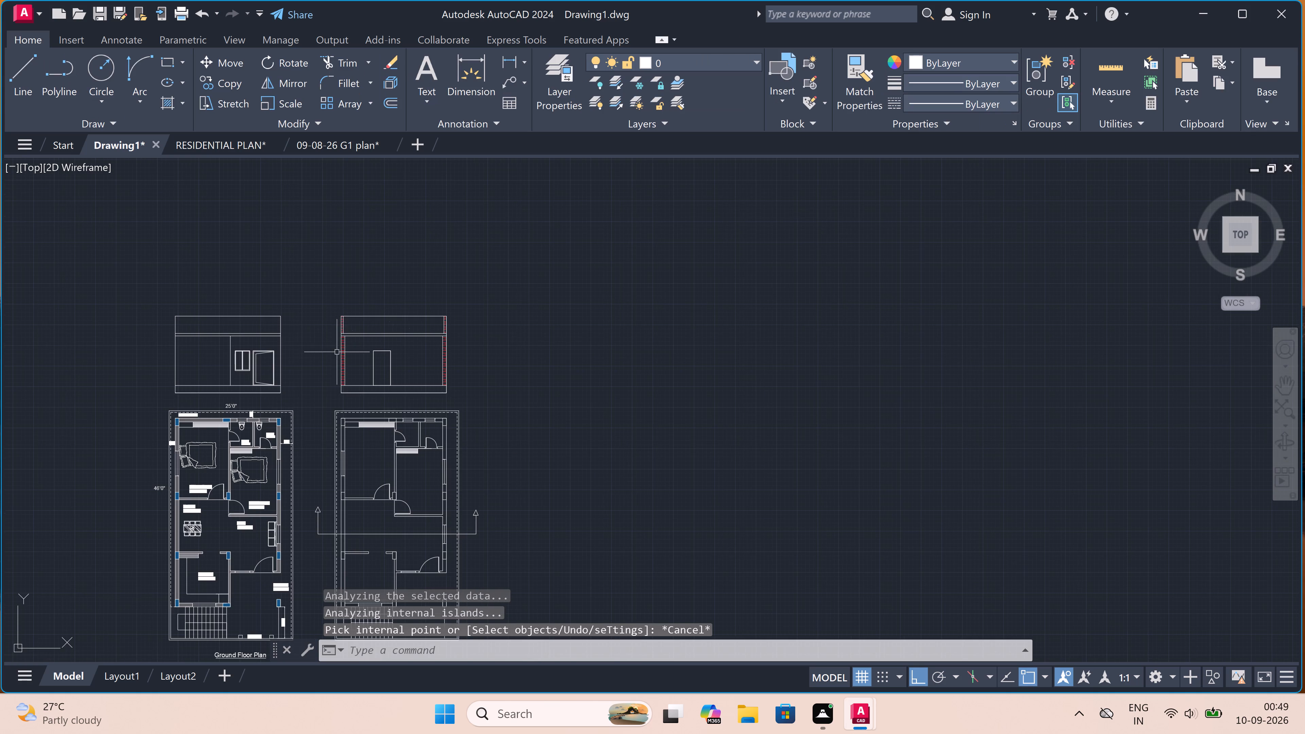
scroll(330, 332, up, 2)
text(h)
key(space)
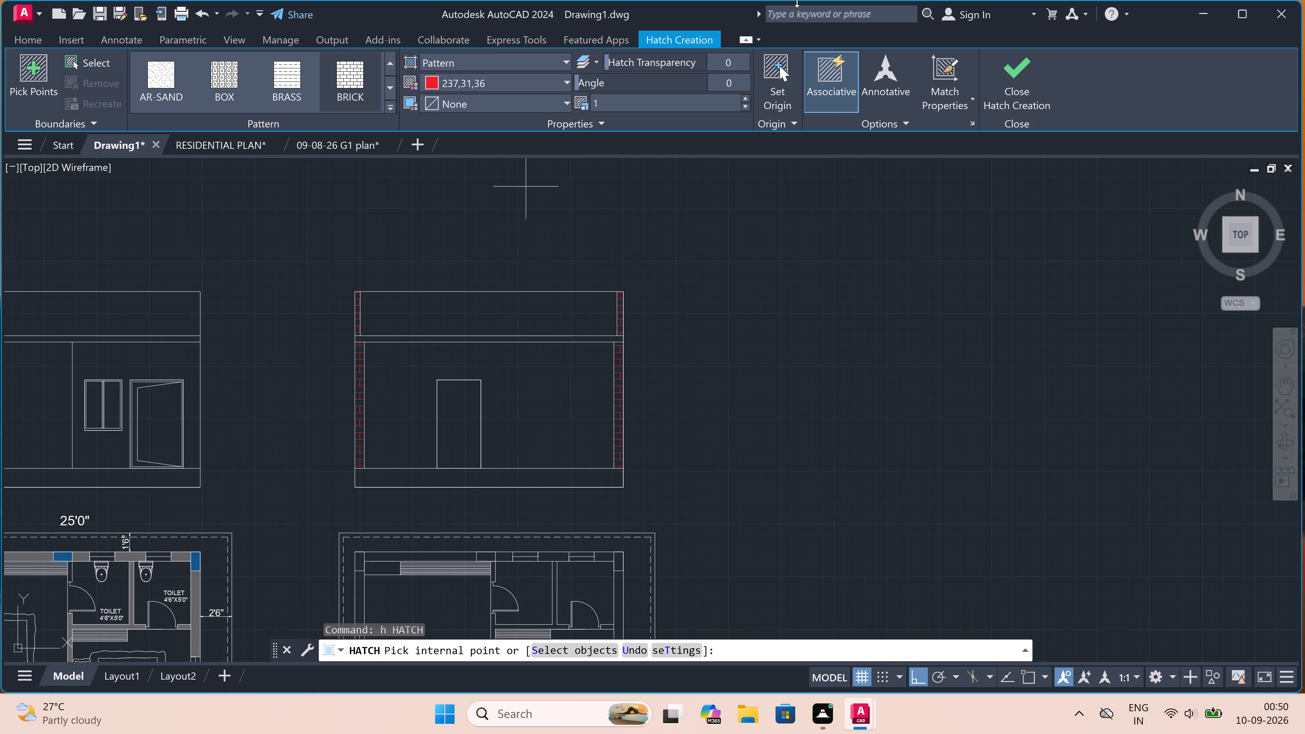
click(167, 76)
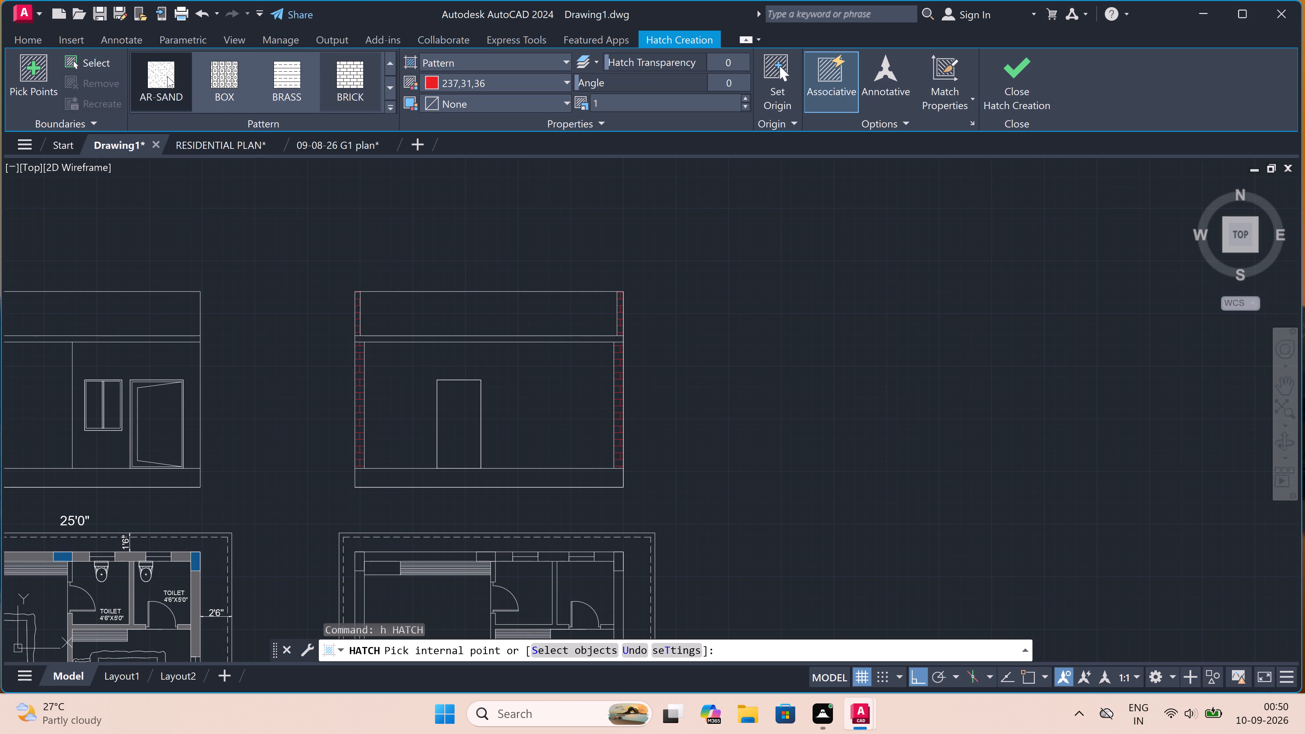
double_click(450, 83)
double_click(454, 79)
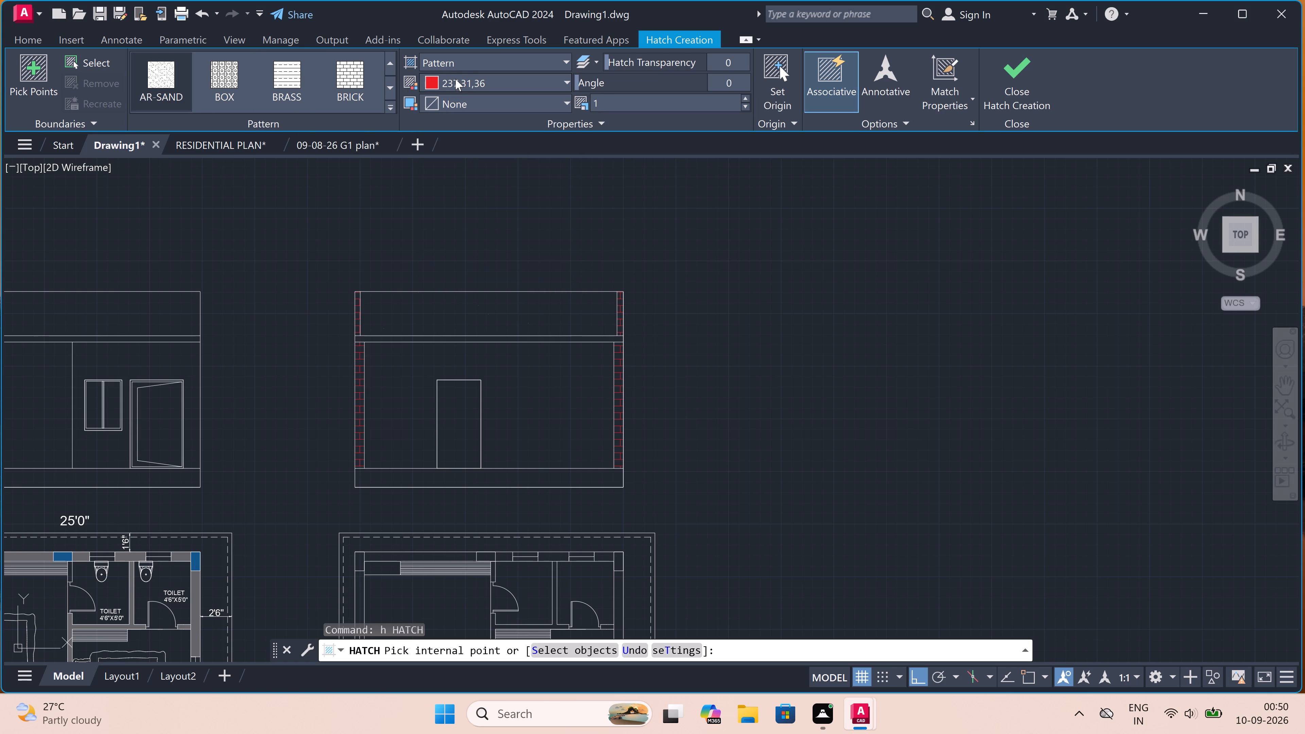
double_click(459, 80)
double_click(460, 79)
double_click(525, 75)
double_click(516, 86)
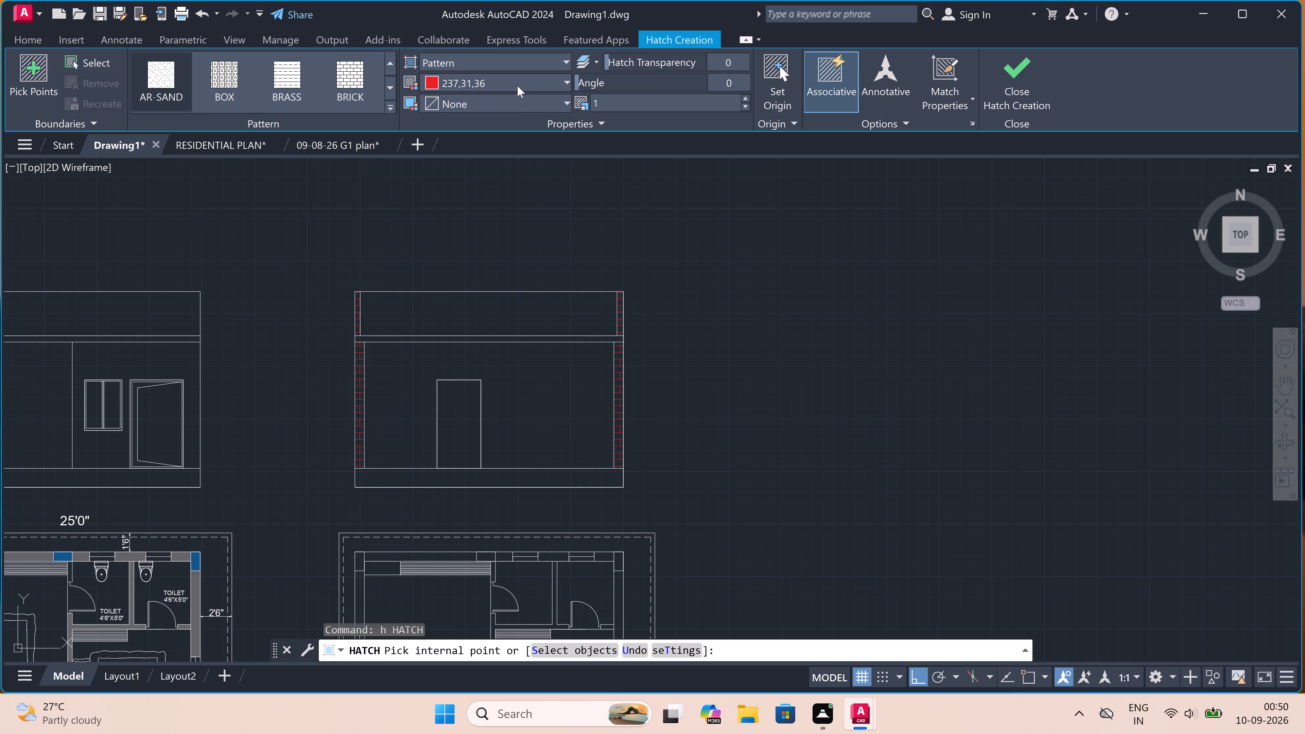
double_click(518, 86)
double_click(569, 76)
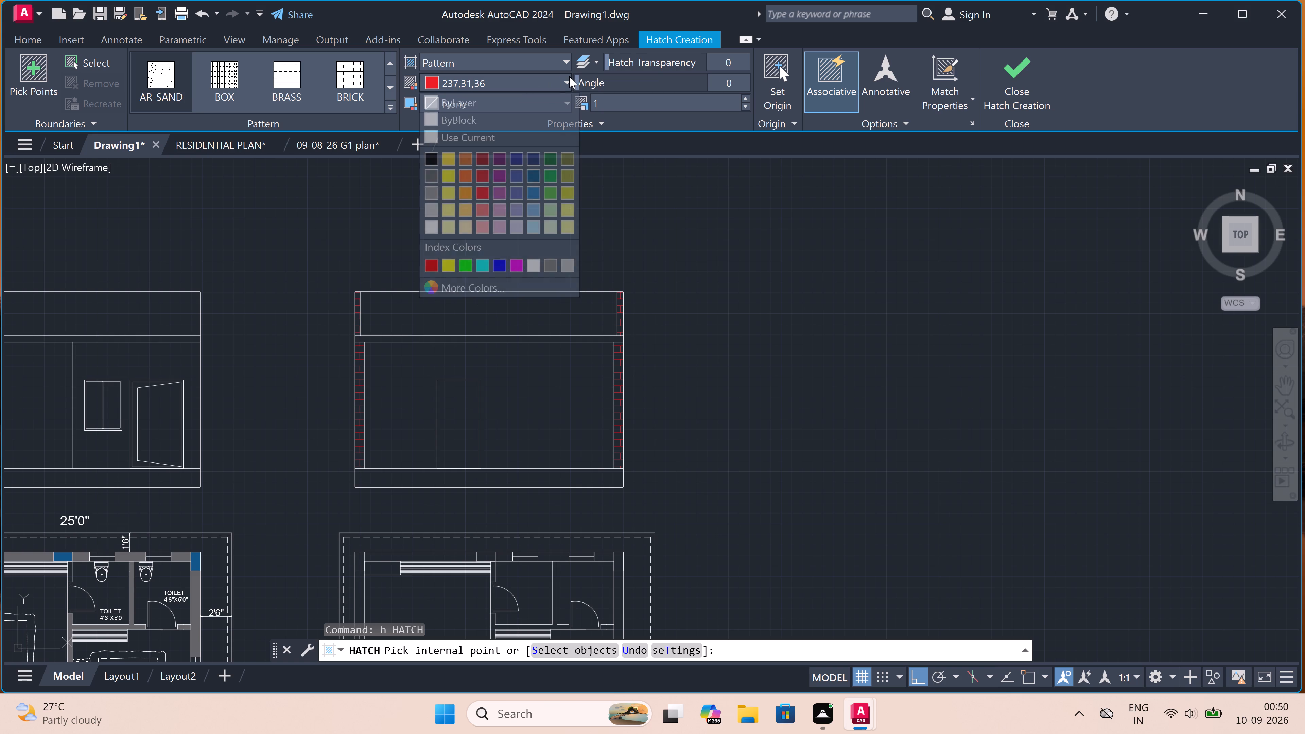
click(452, 86)
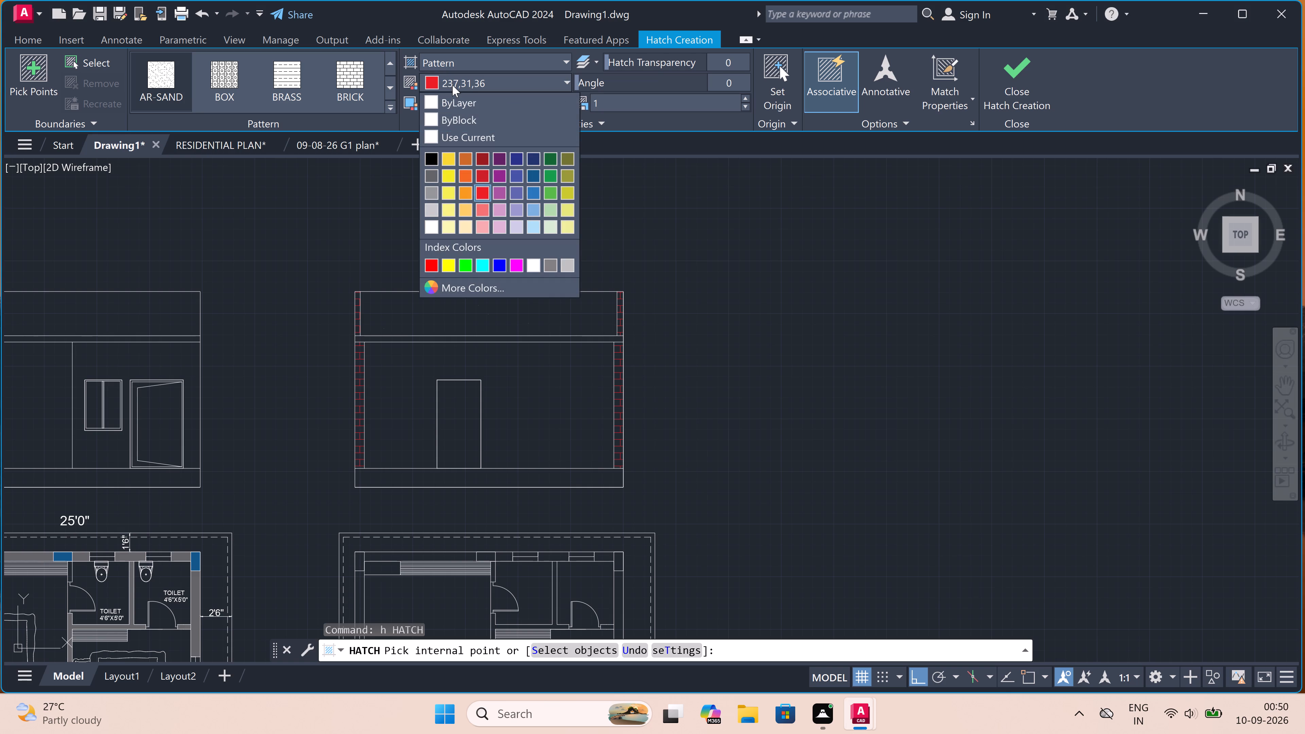
double_click(428, 175)
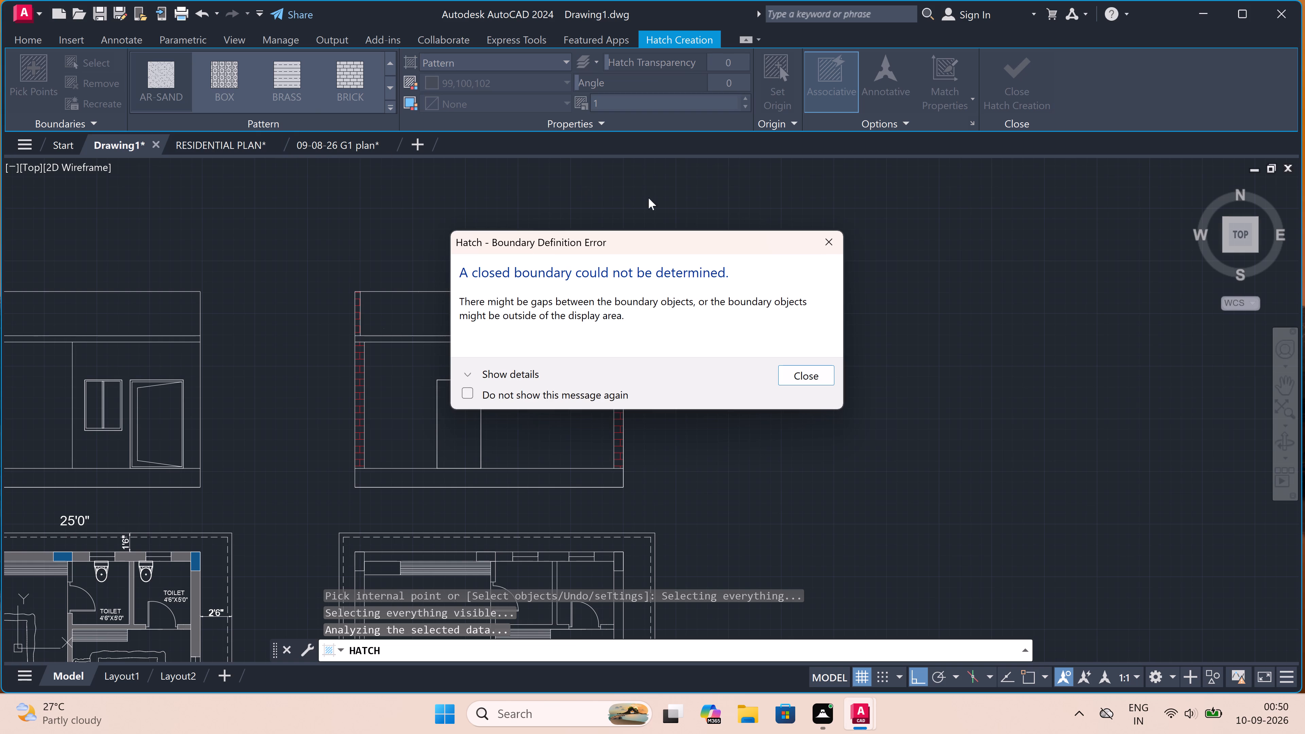
double_click(830, 241)
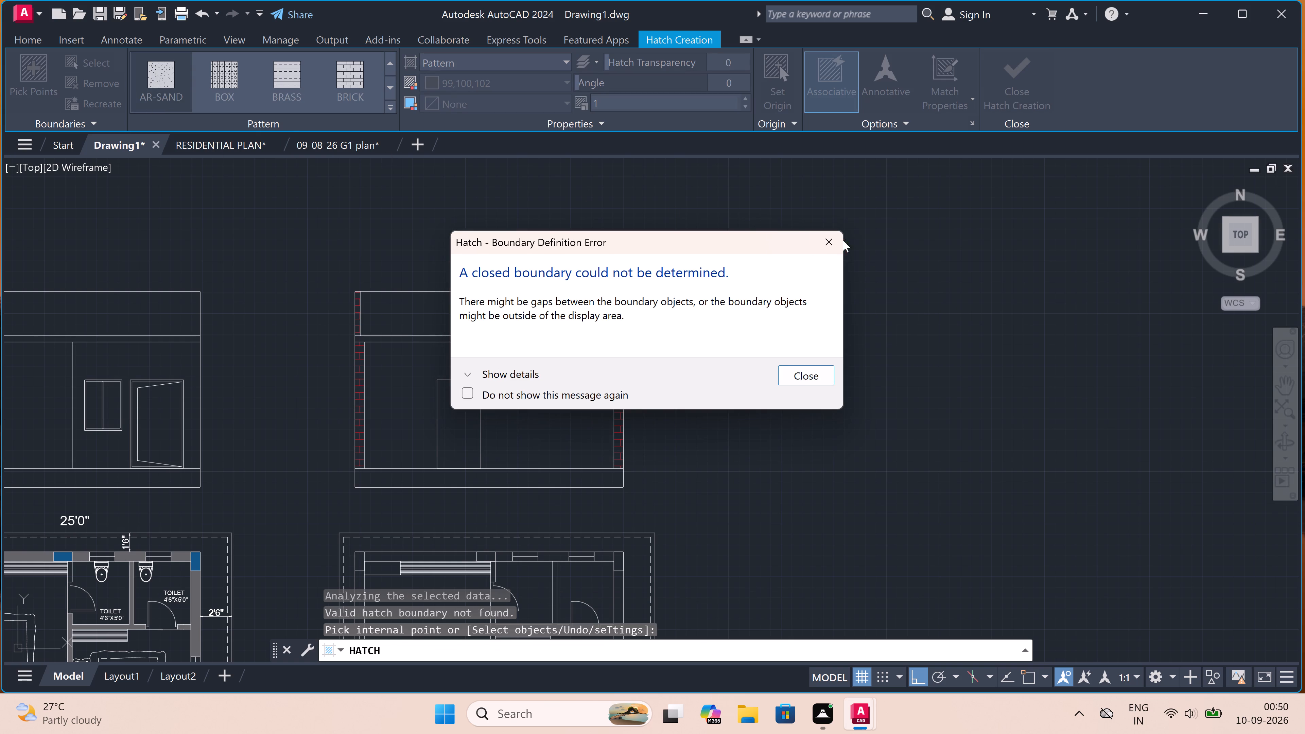
click(835, 240)
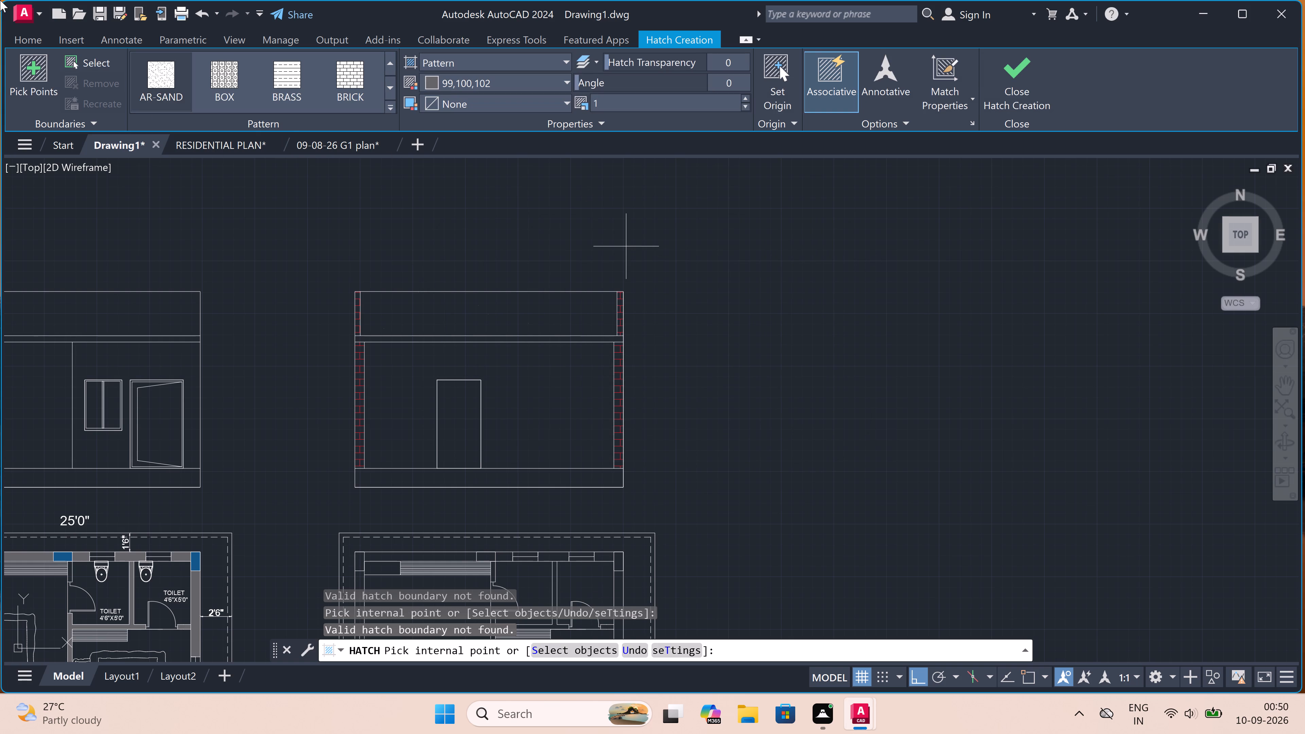
drag(163, 71, 166, 75)
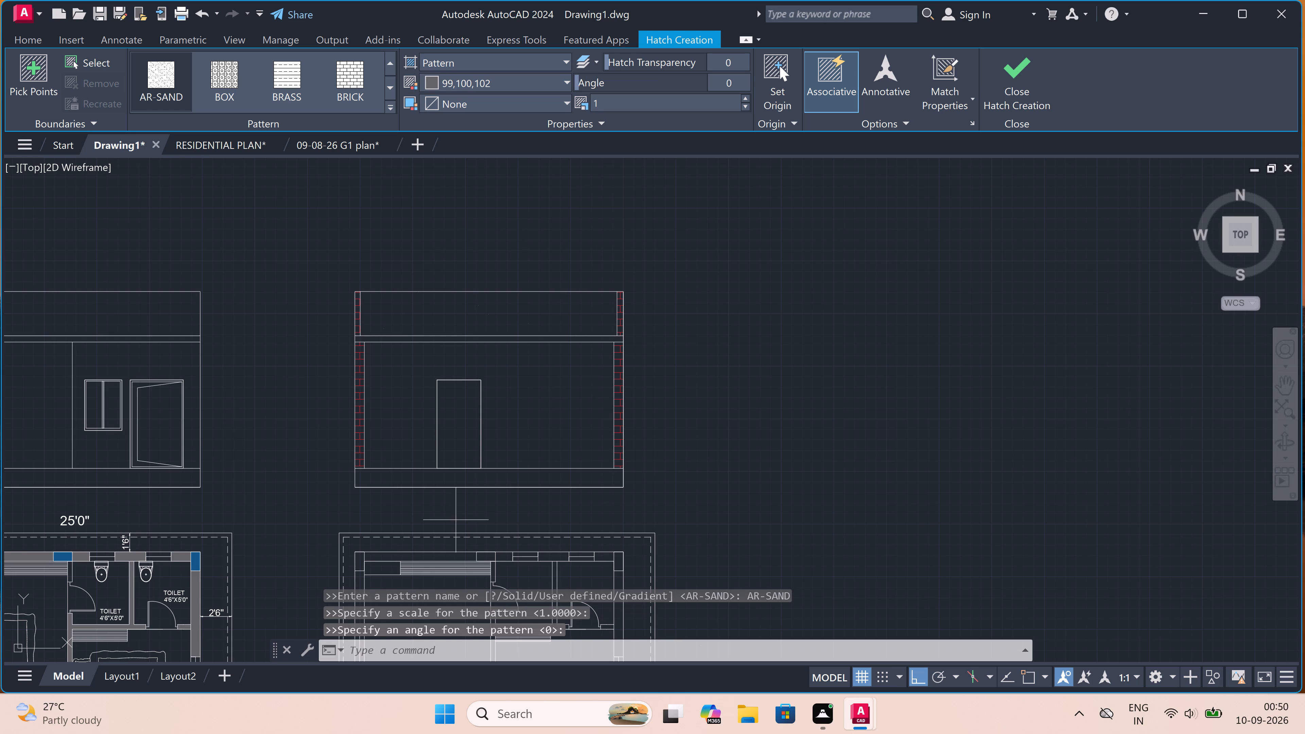
Fill the section's base band below the floor line with the grey AR-SAND hatch at scale 1.
double_click(456, 482)
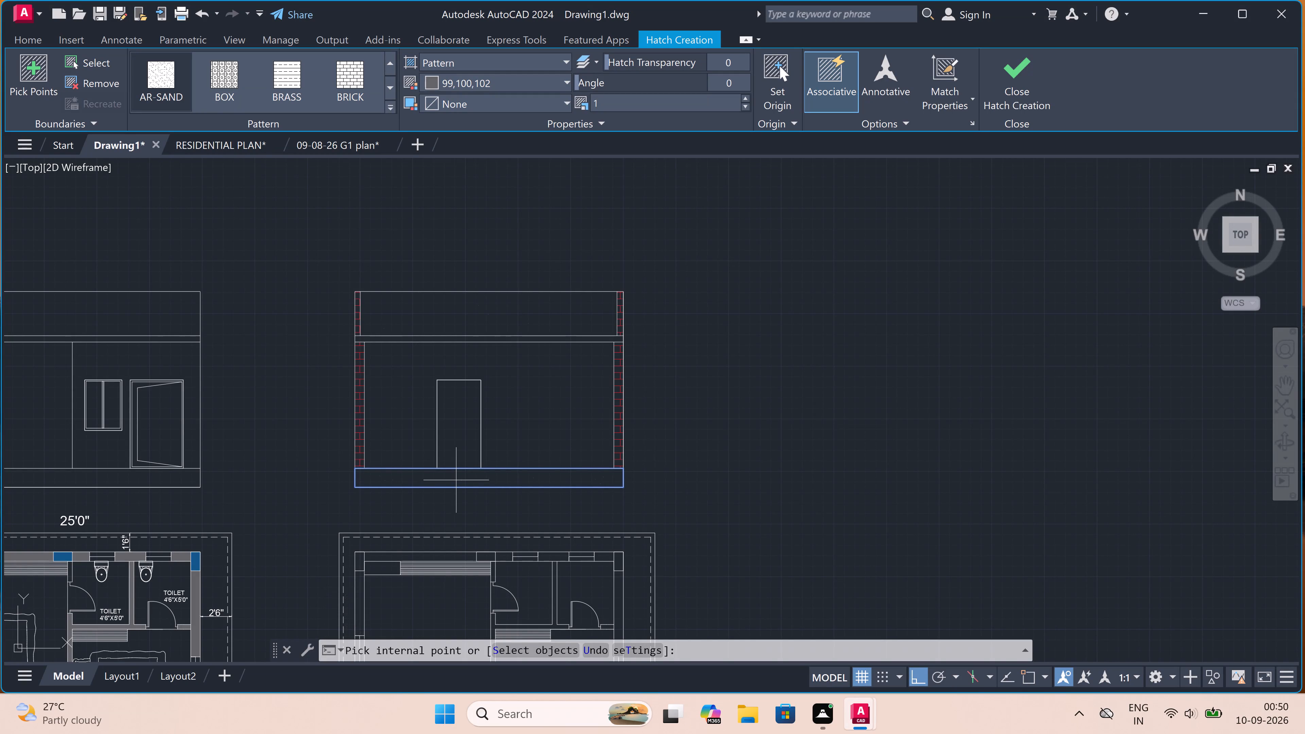
click(457, 478)
triple_click(457, 478)
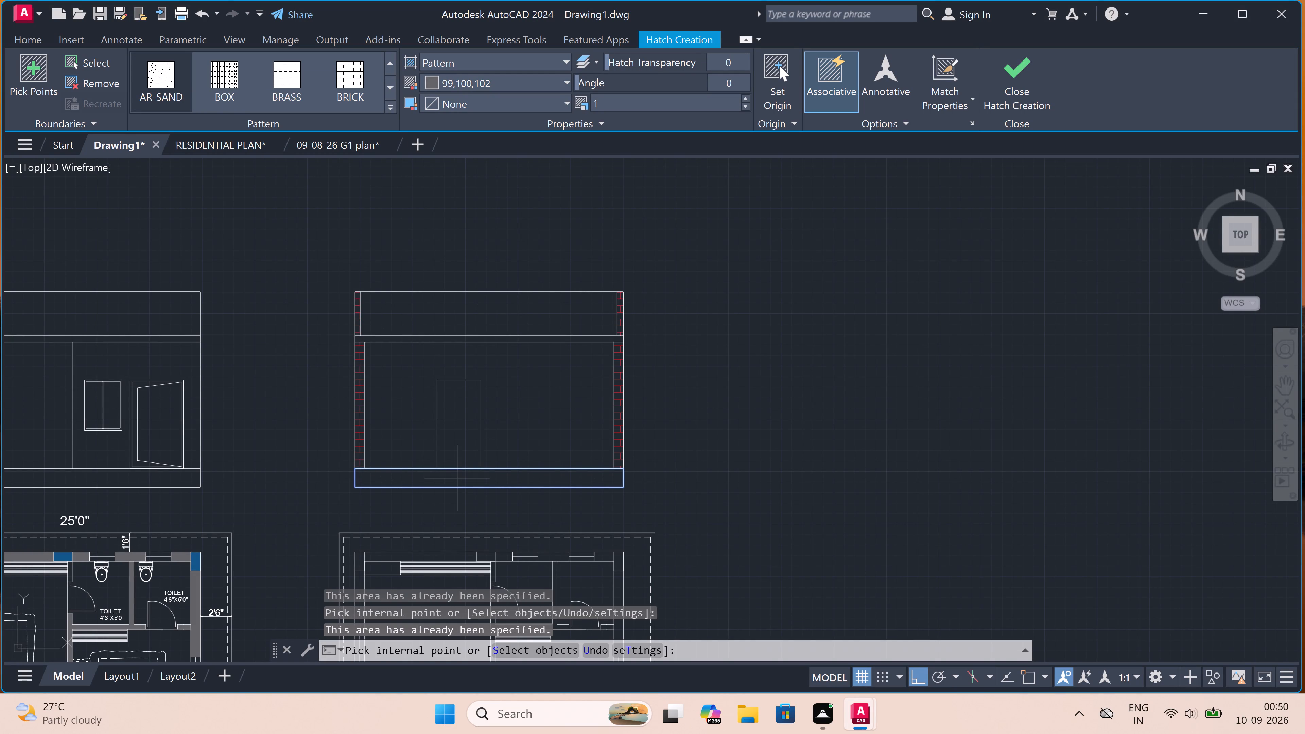
key(Escape)
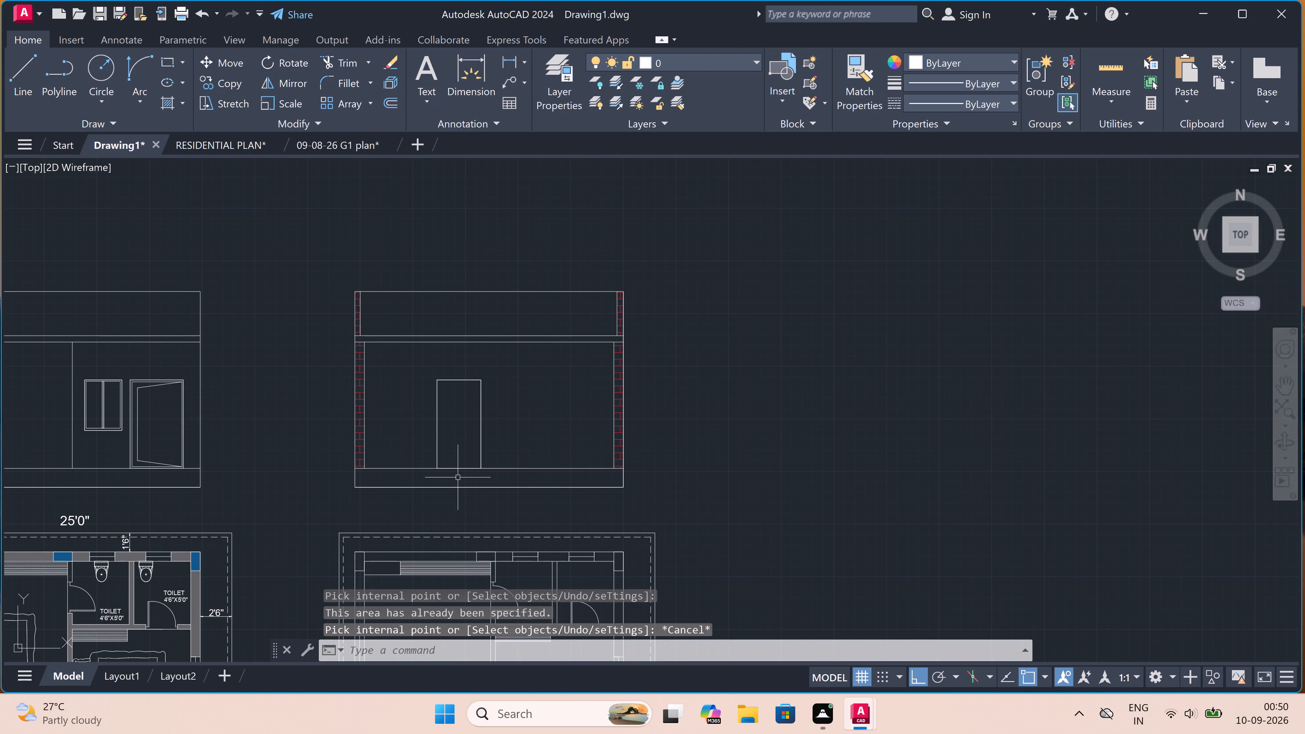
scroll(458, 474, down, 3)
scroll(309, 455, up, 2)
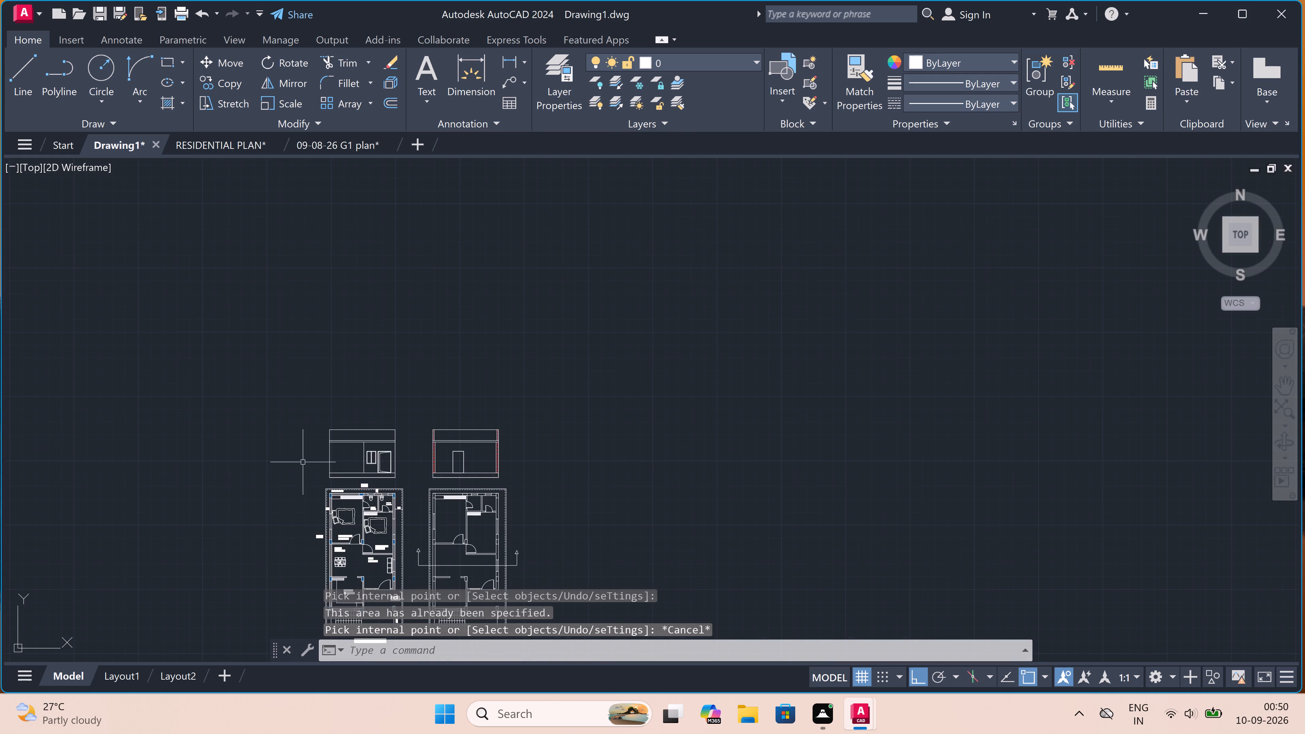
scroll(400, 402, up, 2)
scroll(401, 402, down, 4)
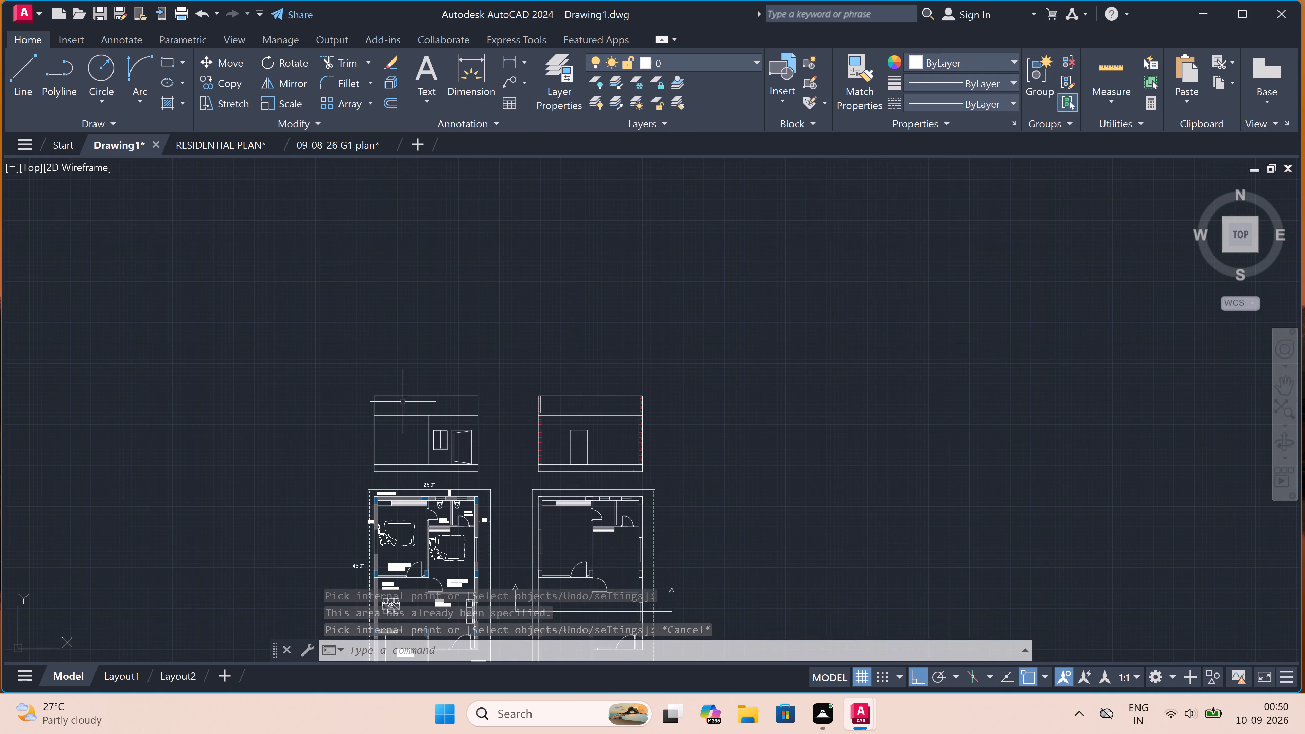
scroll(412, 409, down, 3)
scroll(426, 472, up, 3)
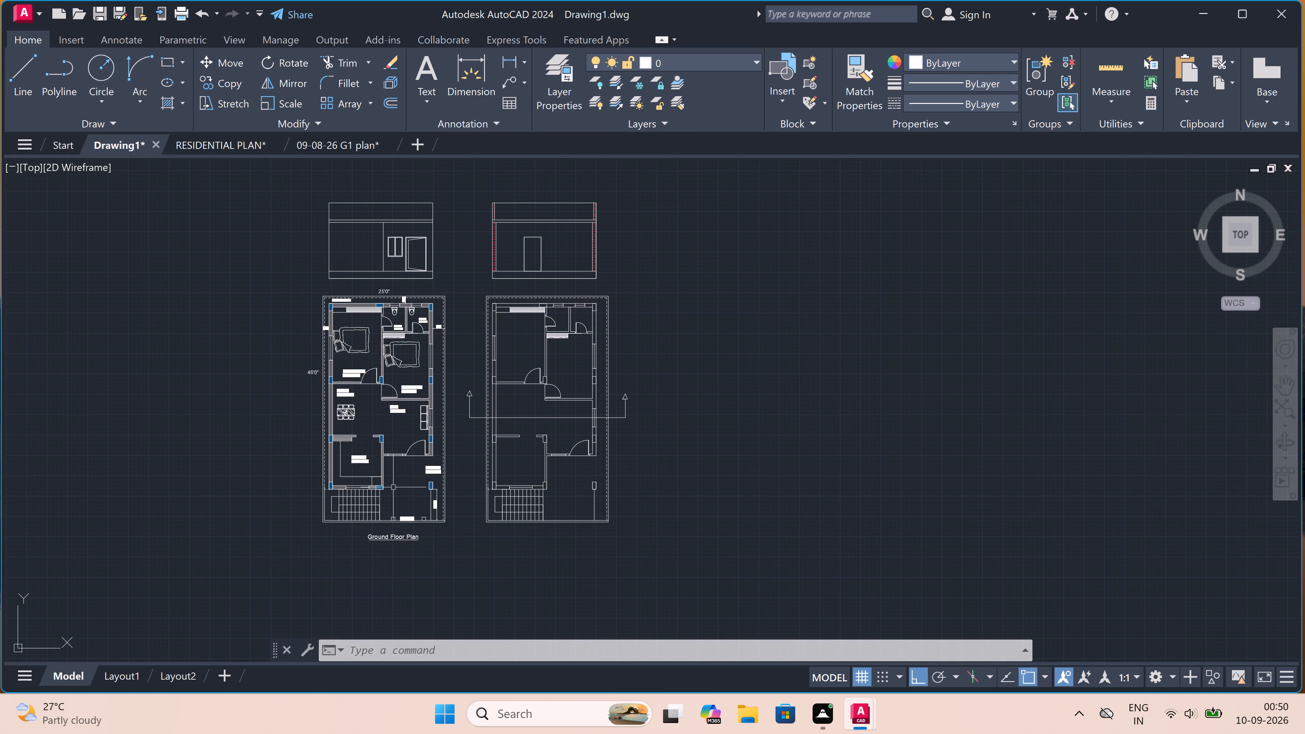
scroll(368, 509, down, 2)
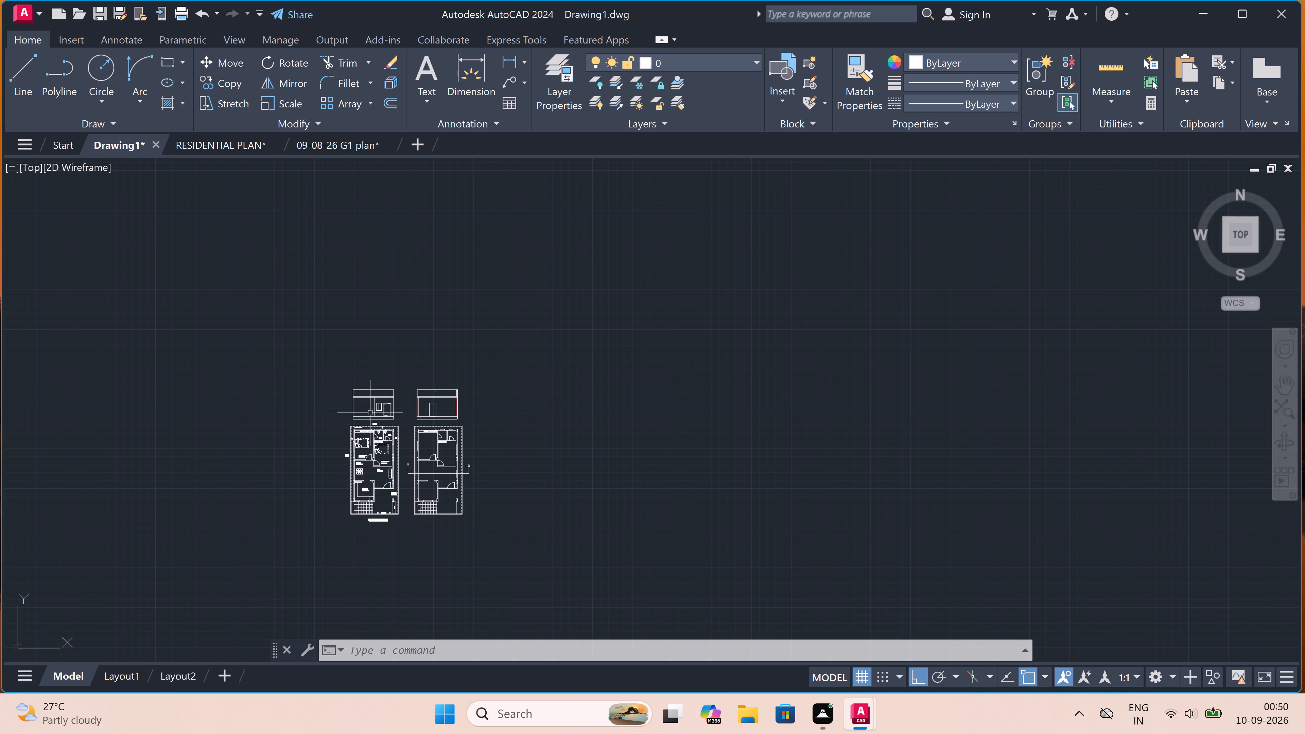
Draw a 7' high raised block outline above the elevation's left part, with its right side aligned to the interior vertical wall line.
scroll(358, 387, up, 3)
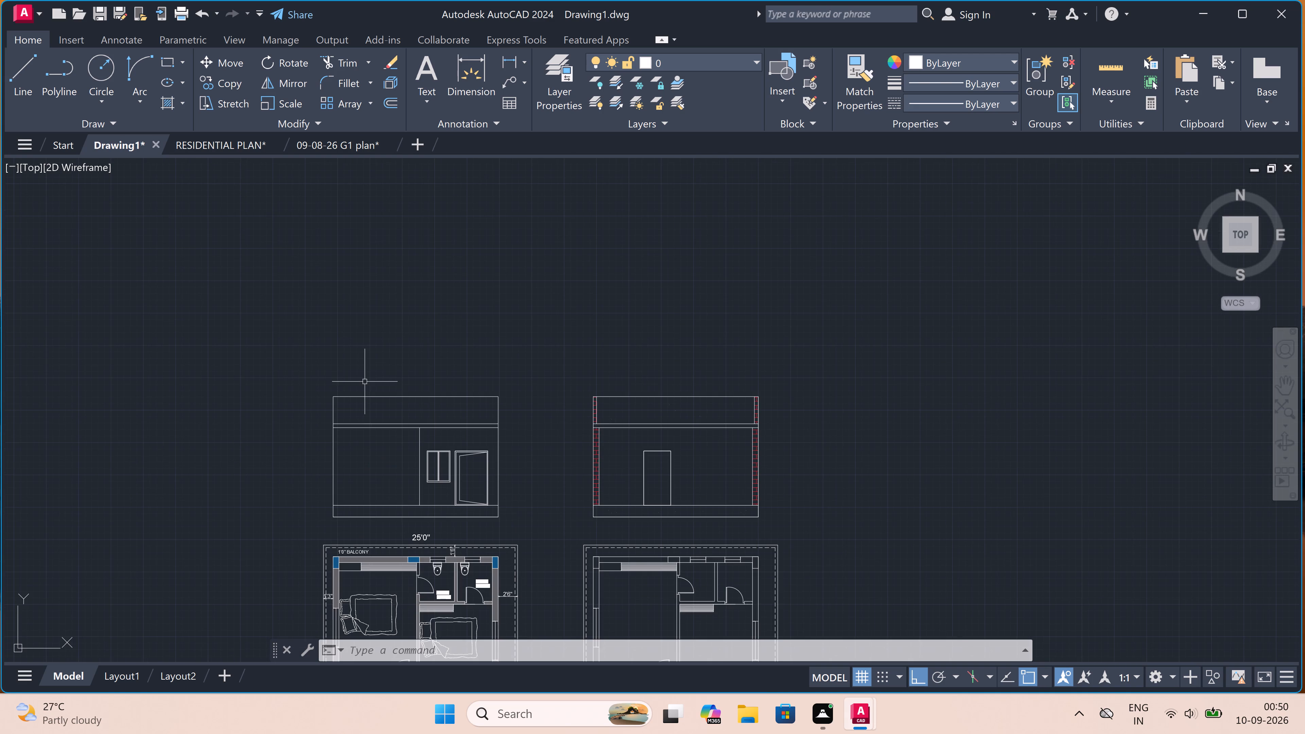
scroll(365, 382, up, 1)
text(l)
key(space)
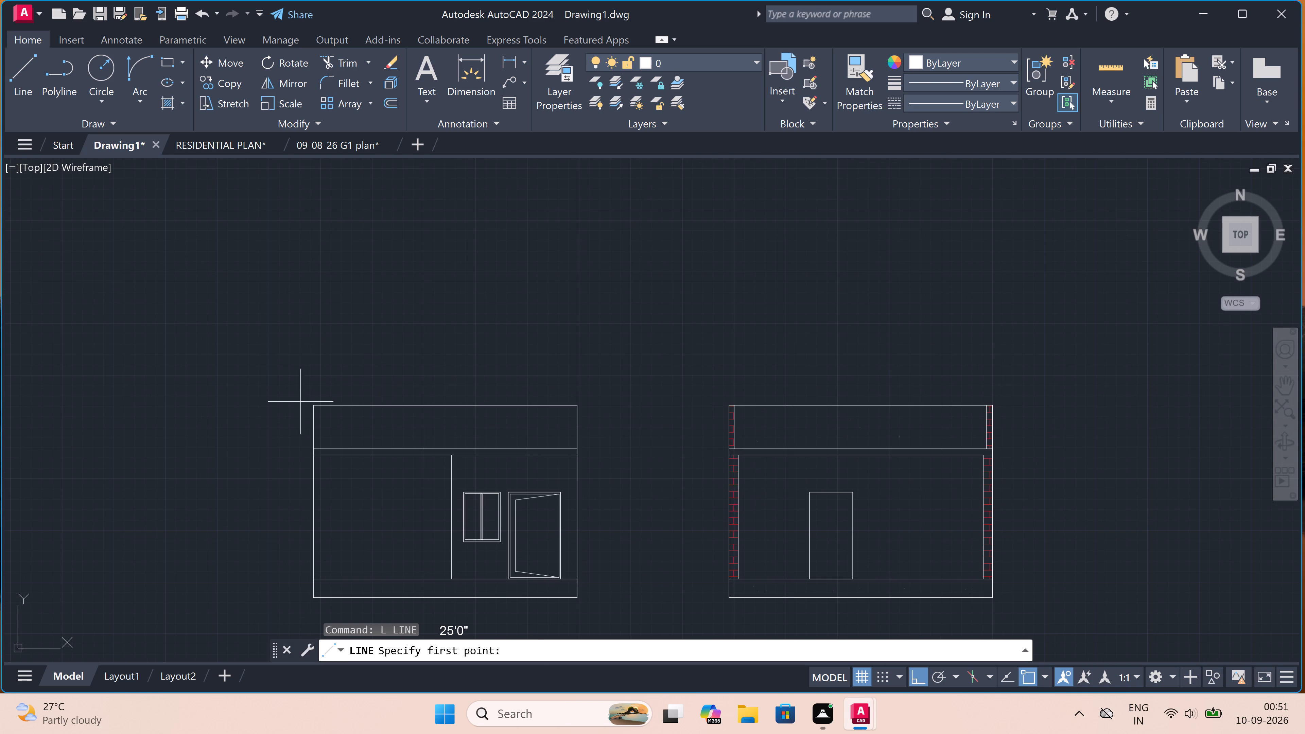
click(312, 408)
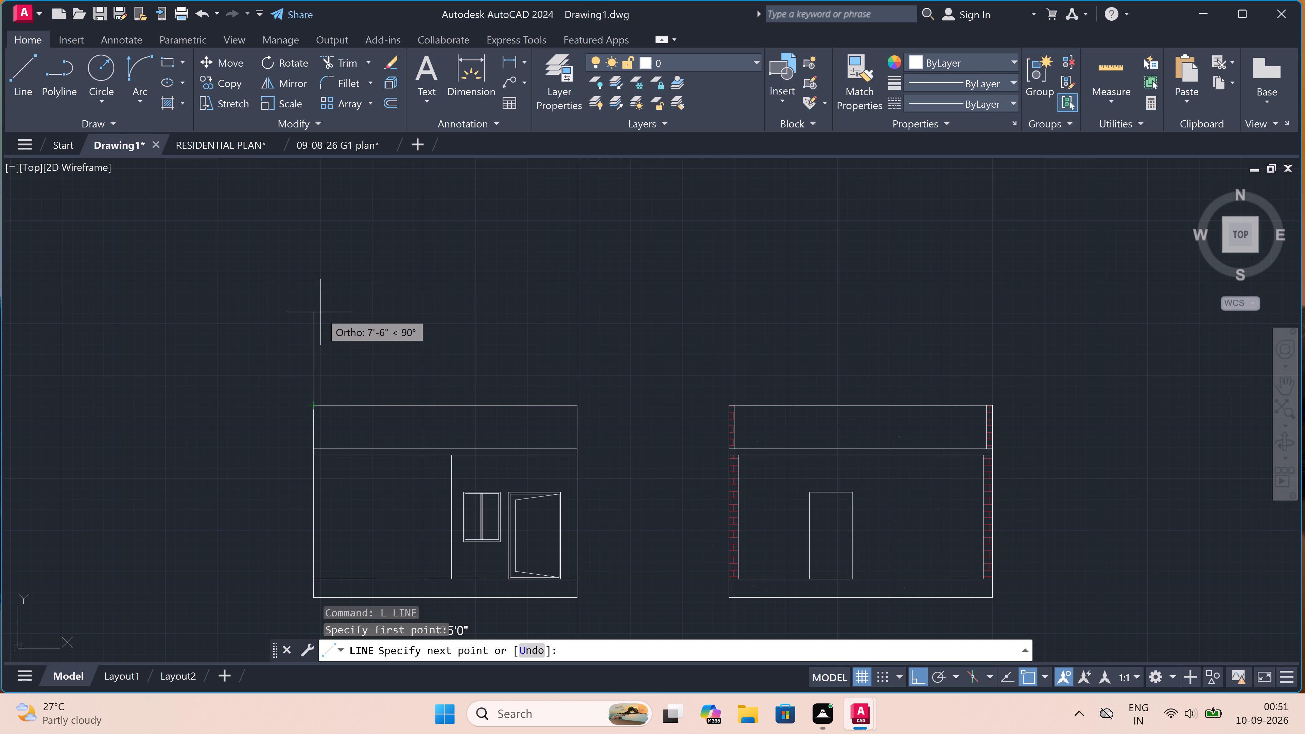
text(7')
key(space)
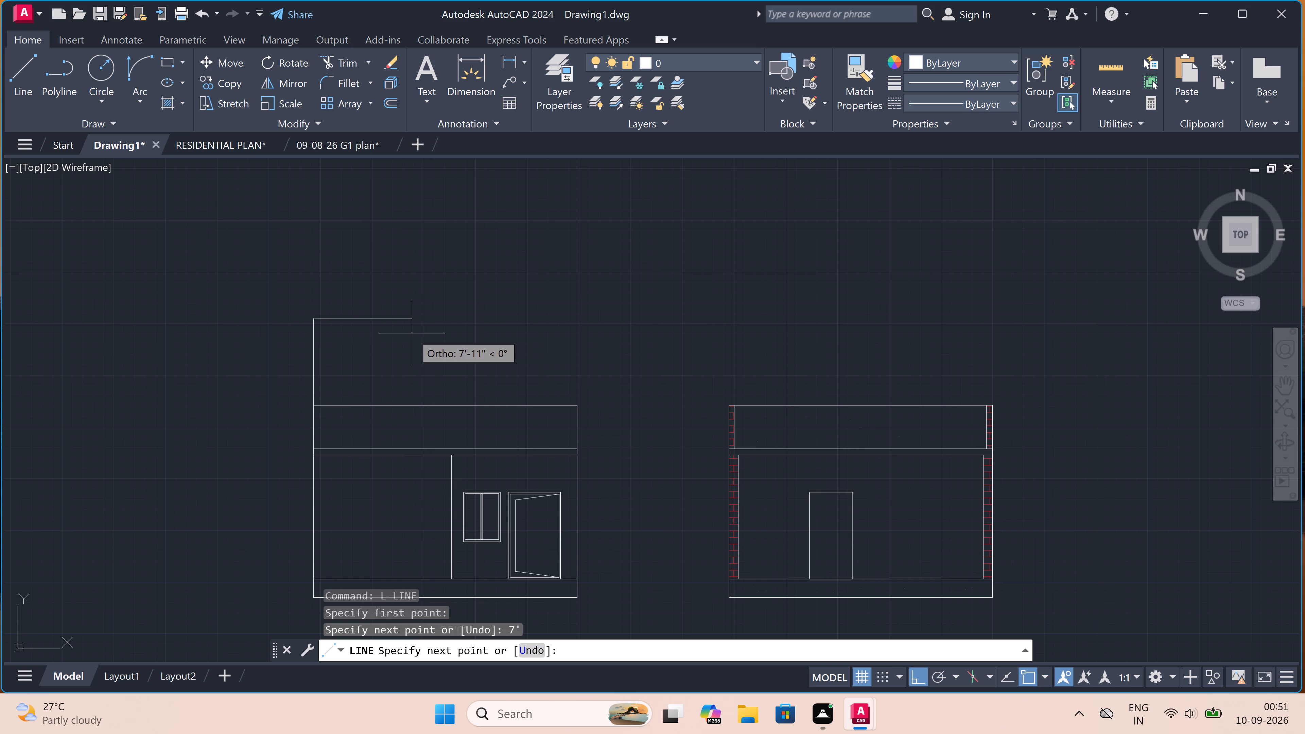
scroll(412, 332, down, 2)
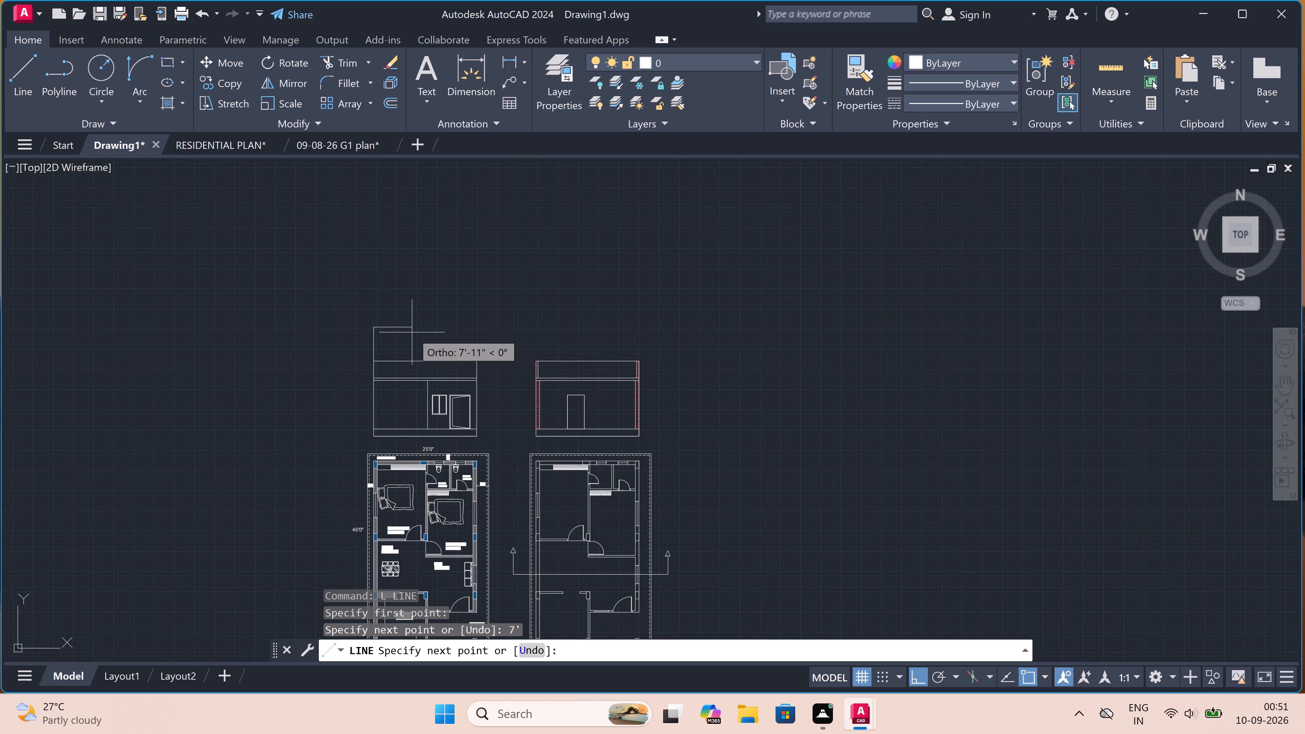
scroll(412, 332, down, 1)
scroll(412, 331, up, 1)
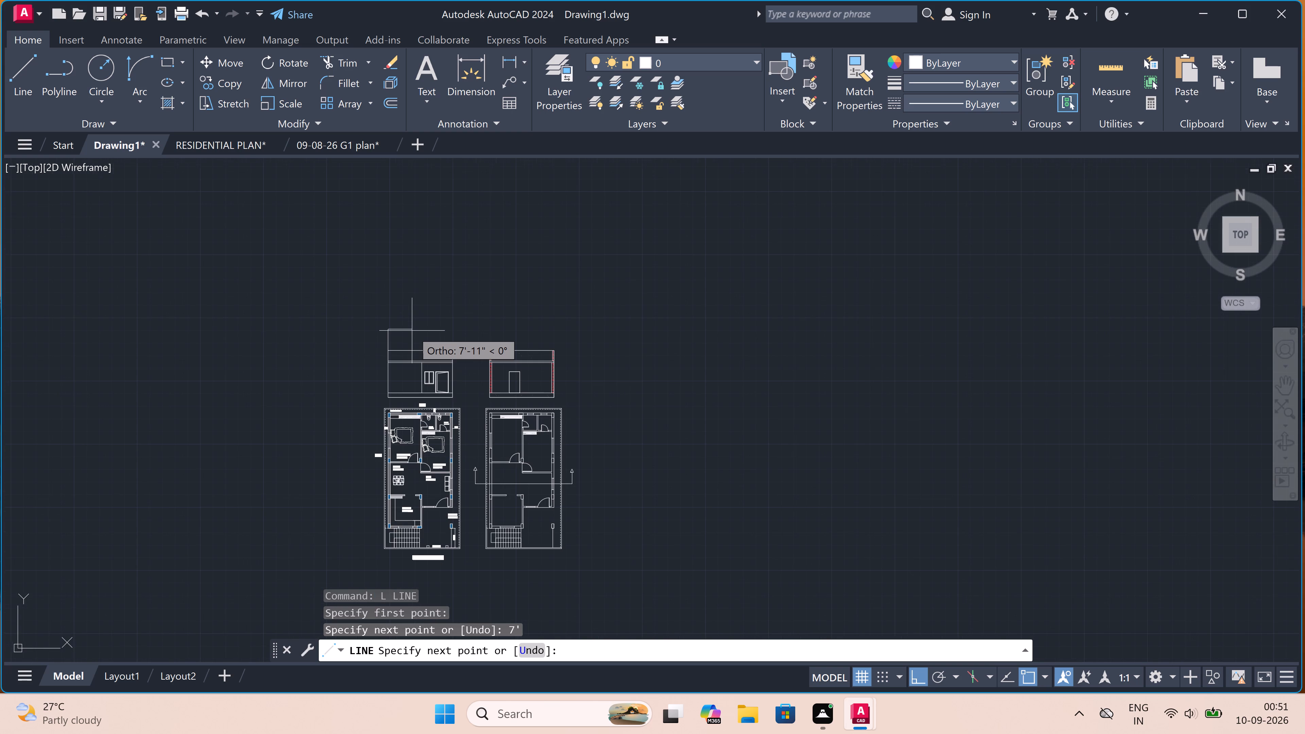
scroll(416, 333, down, 1)
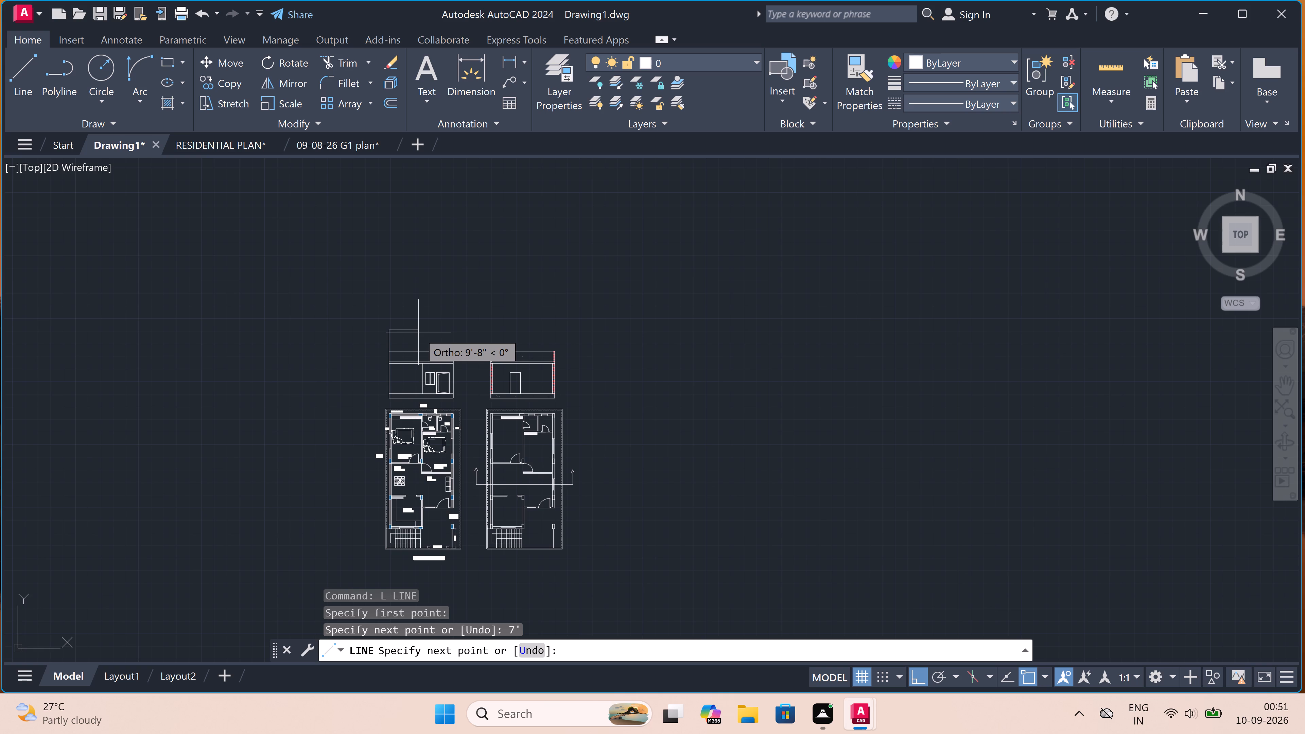
scroll(421, 334, up, 2)
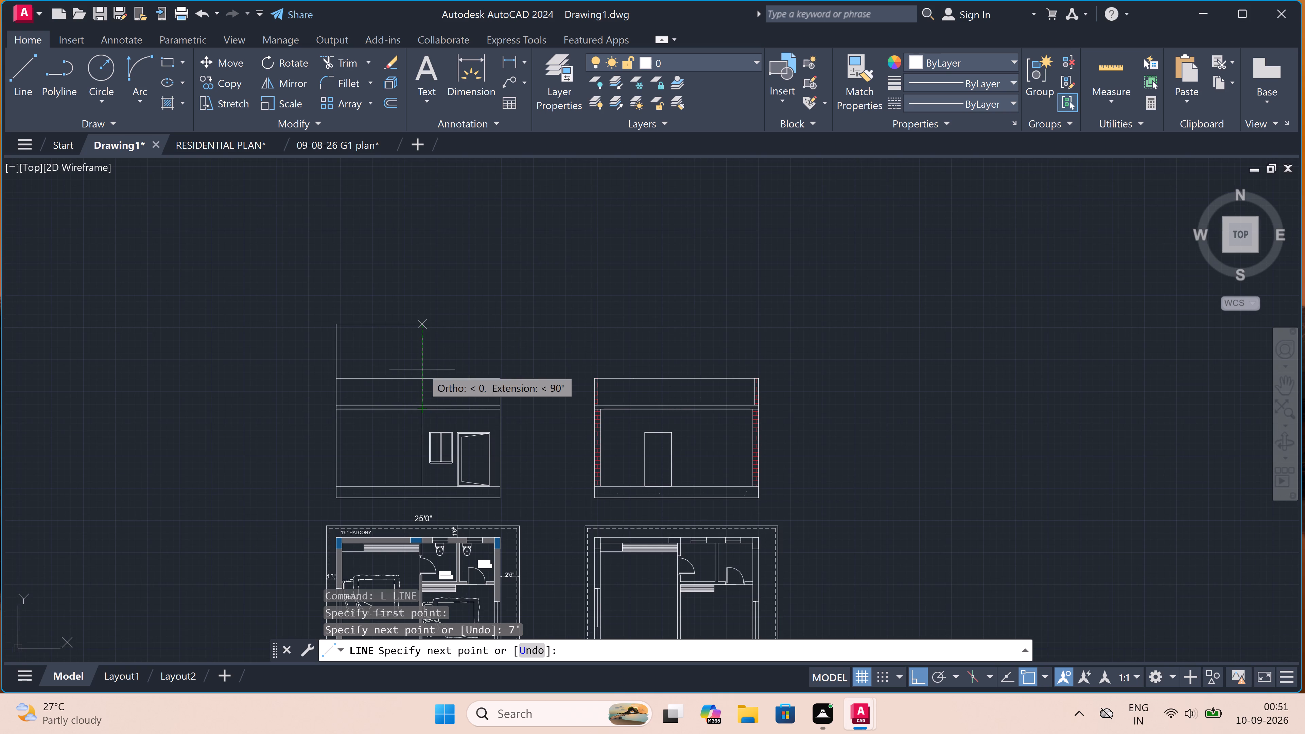
click(422, 323)
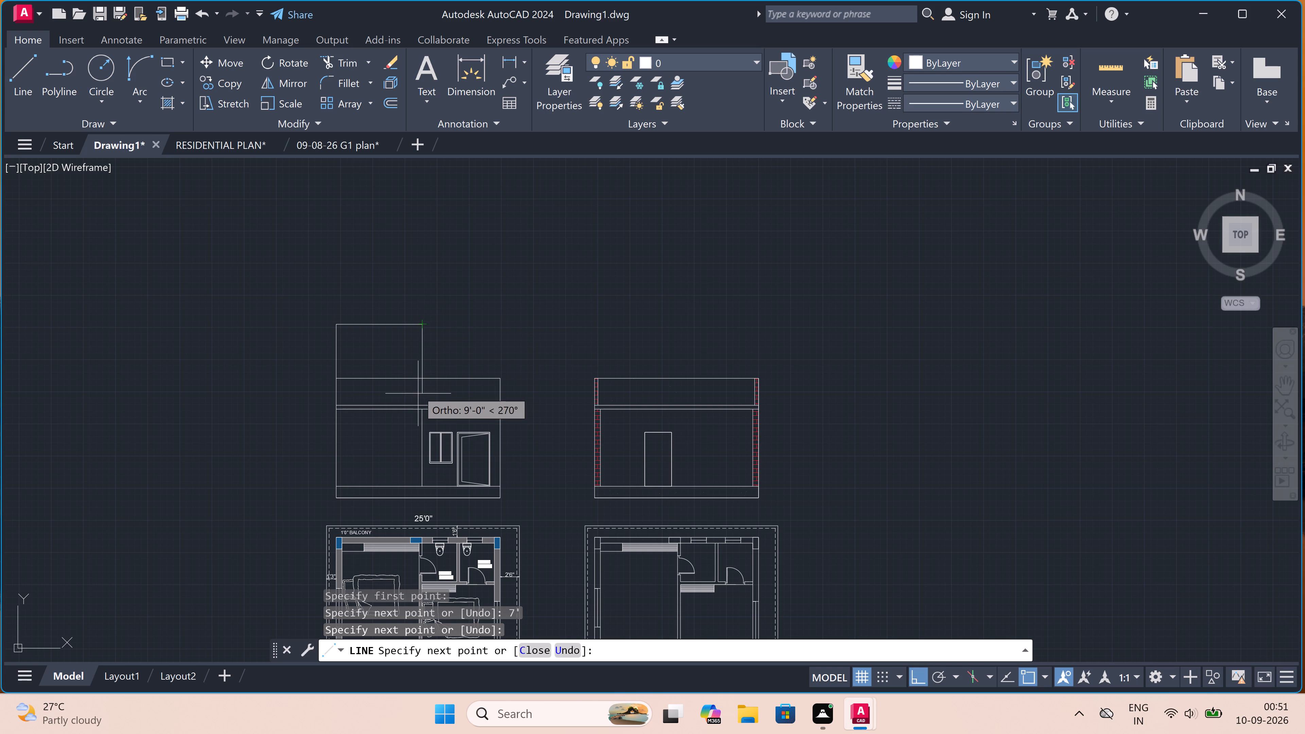
click(425, 376)
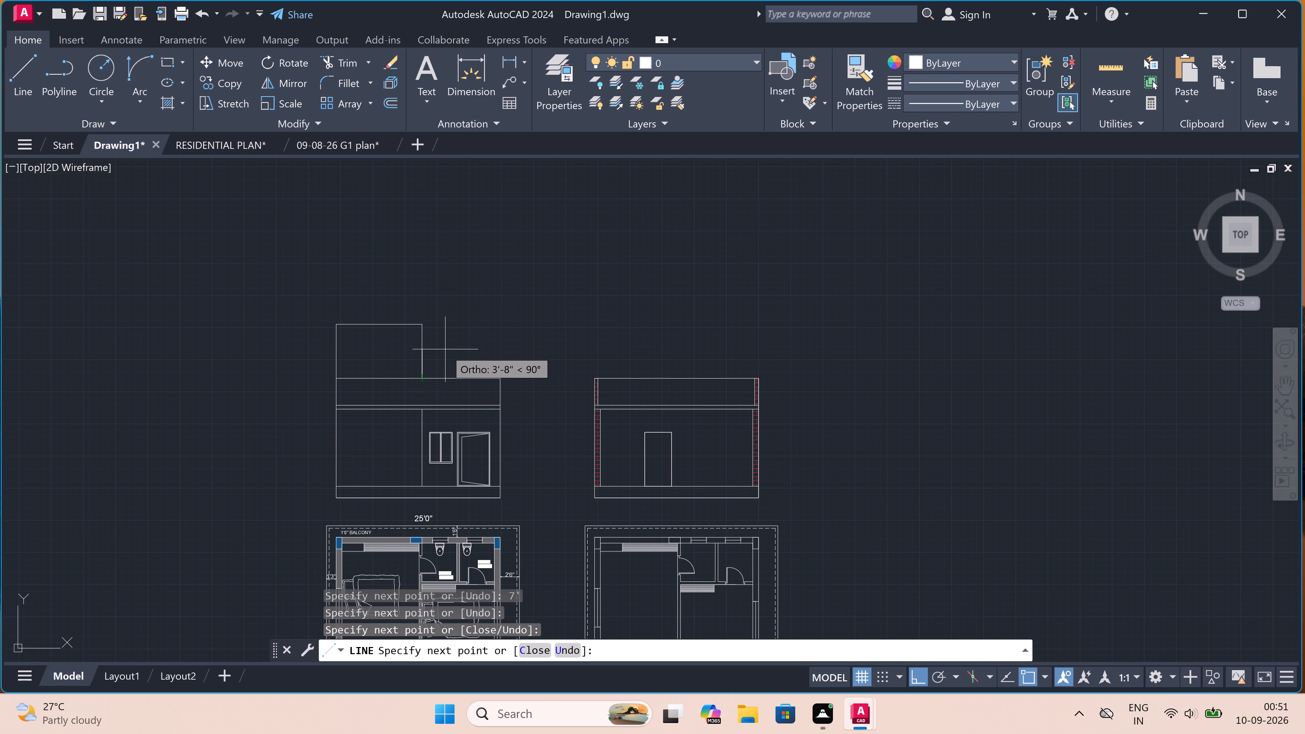
key(Escape)
Trim away the parapet's top line where it crosses the raised block on the elevation.
scroll(393, 355, up, 1)
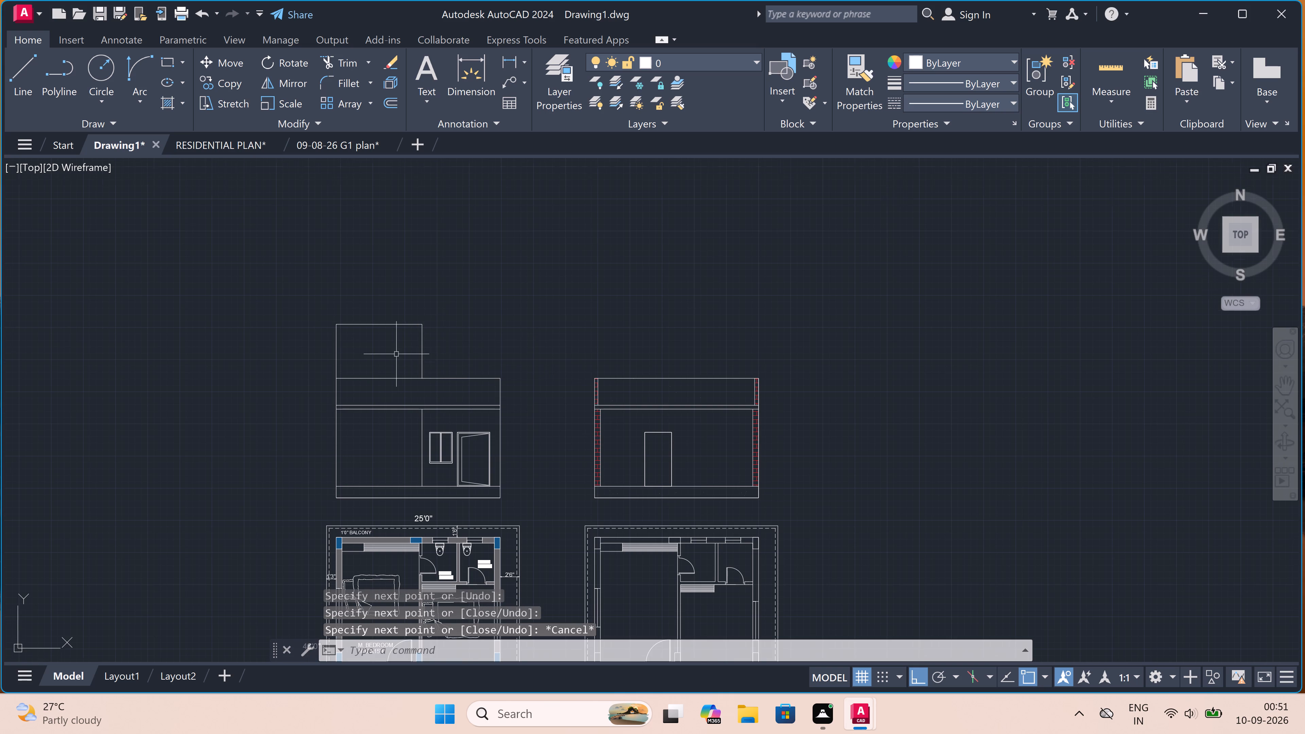
text(tr)
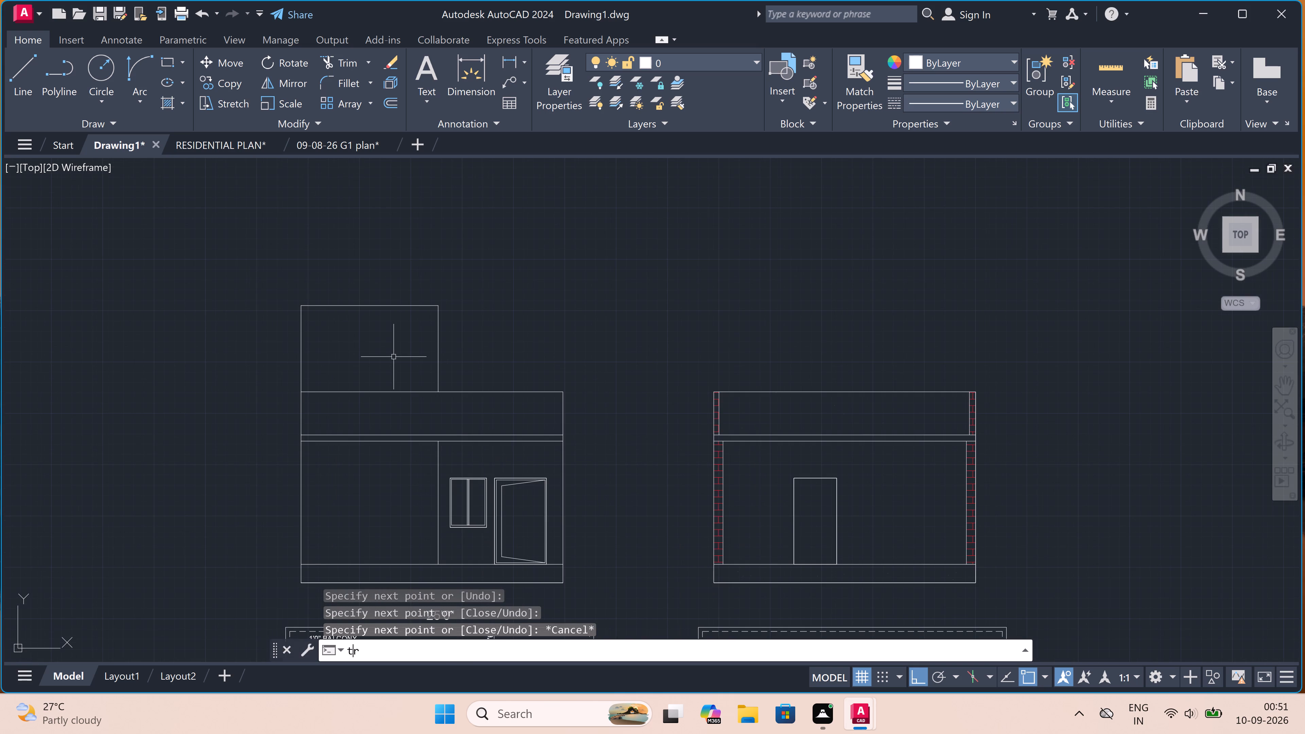
key(space)
click(395, 372)
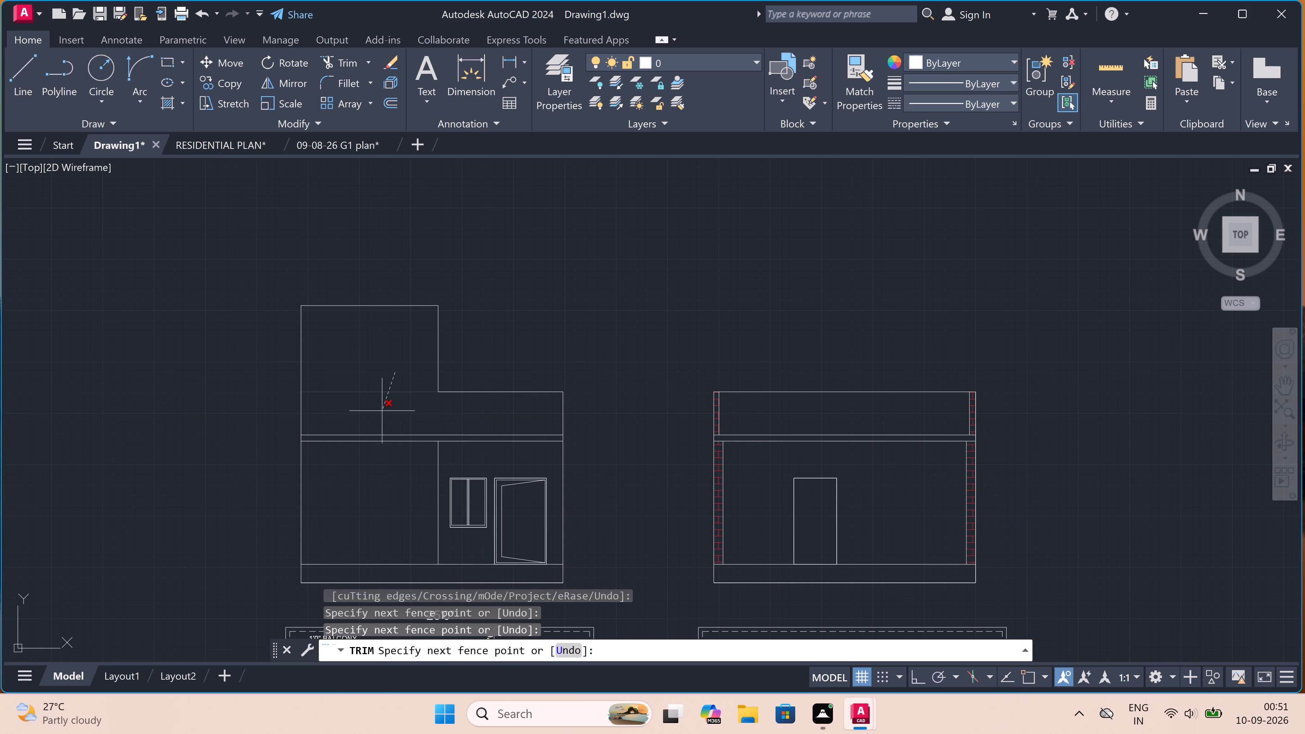
click(382, 410)
key(Escape)
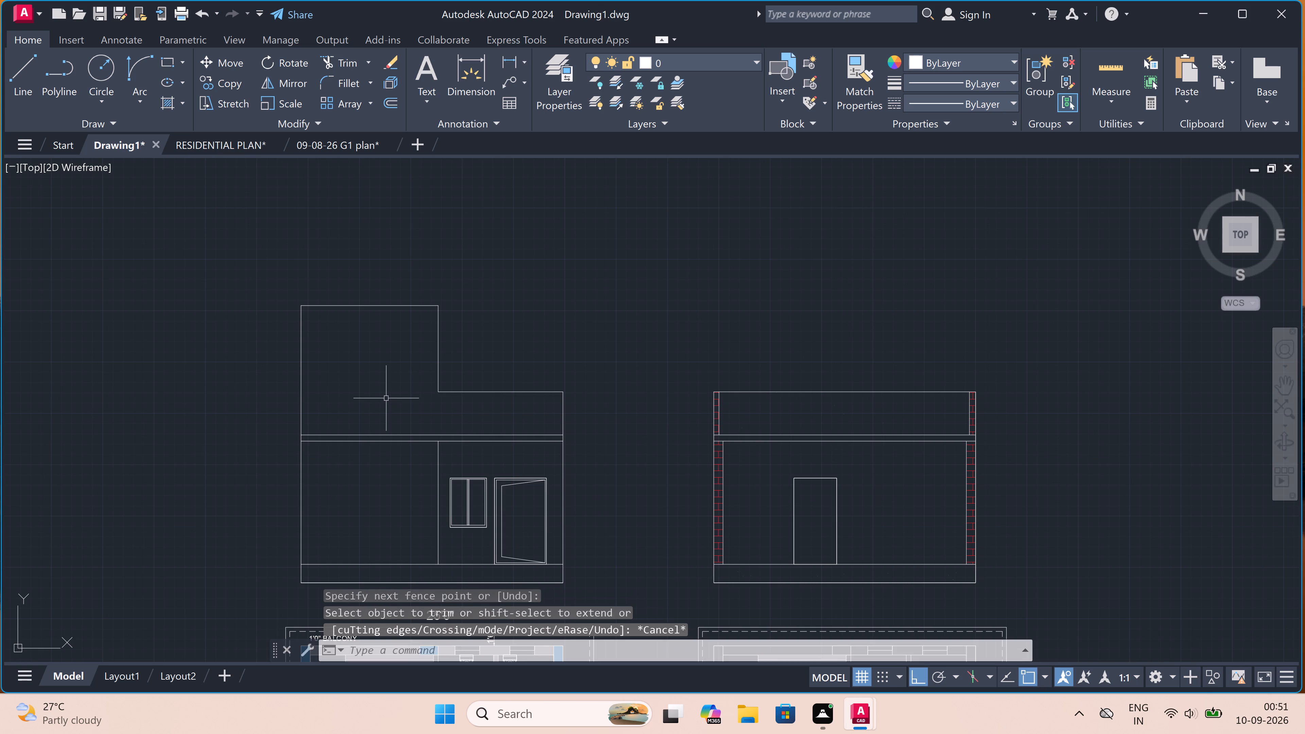
Extend the raised block's right side with a line from the parapet's top edge down to the roof slab's upper line.
key(l)
key(space)
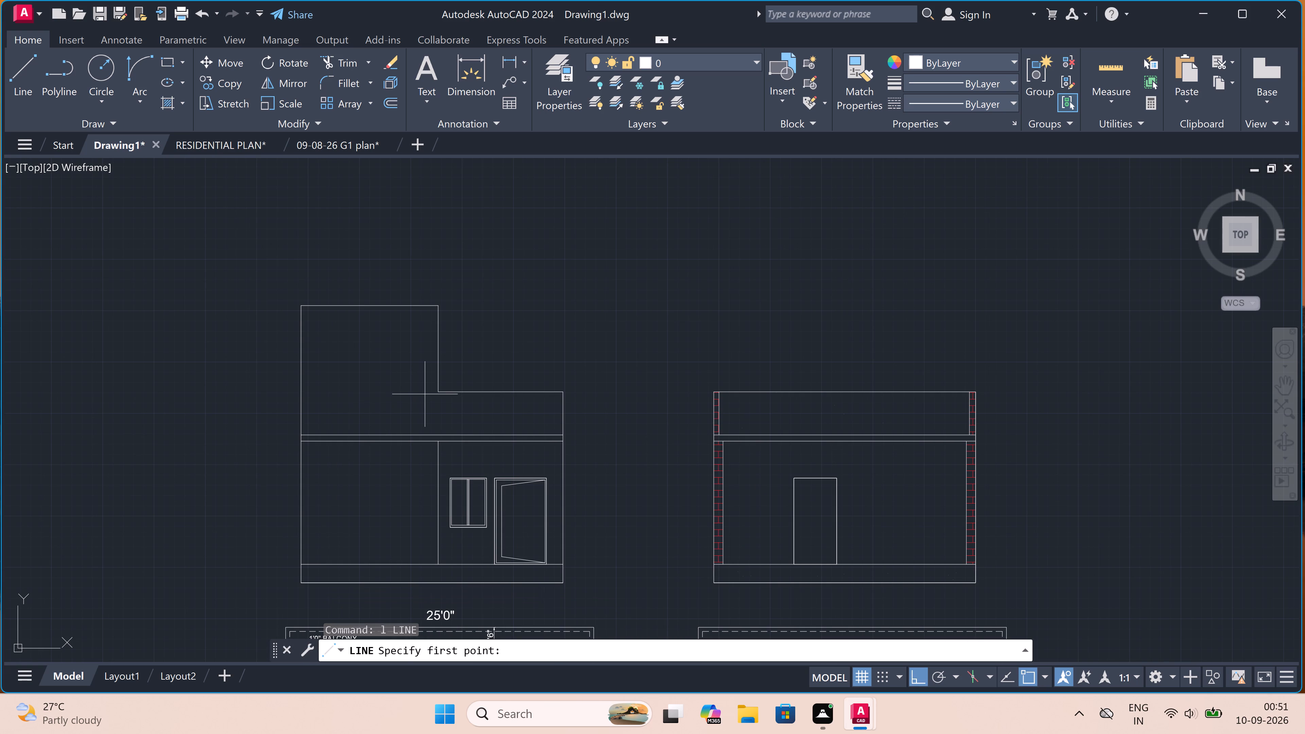
double_click(441, 393)
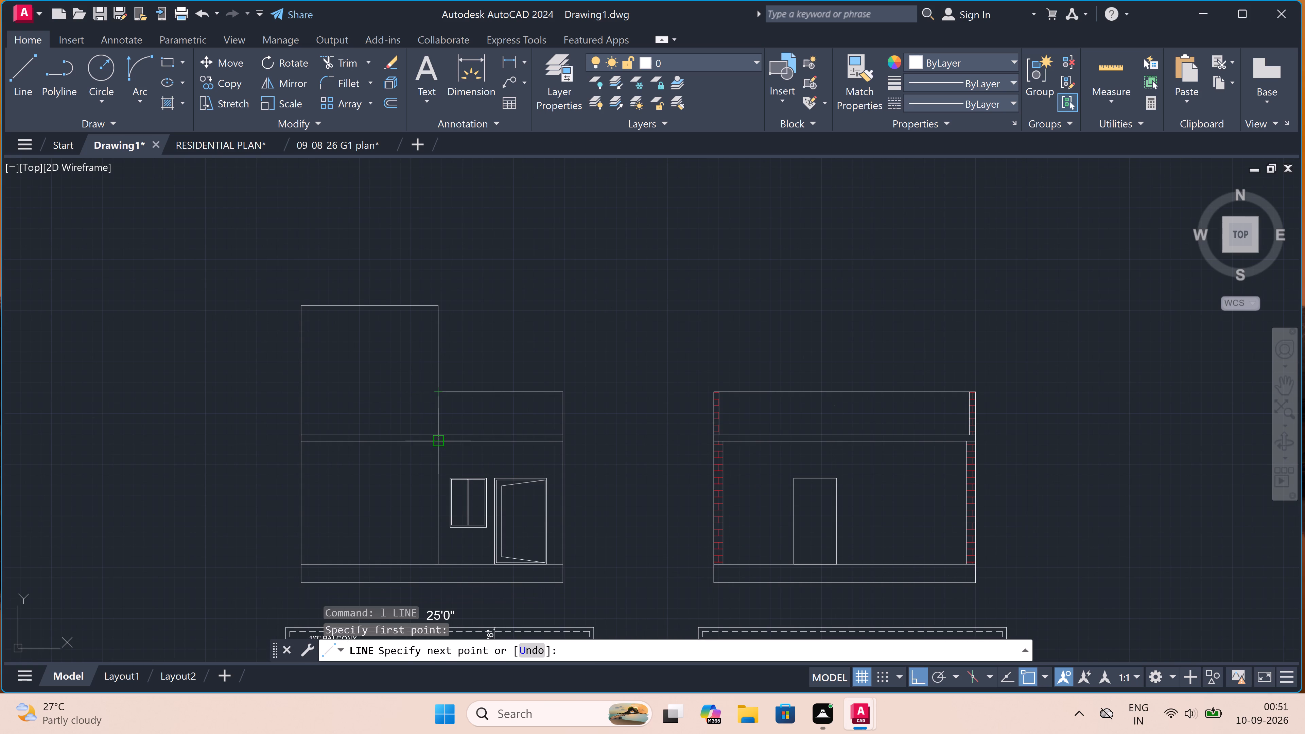
scroll(437, 431, up, 3)
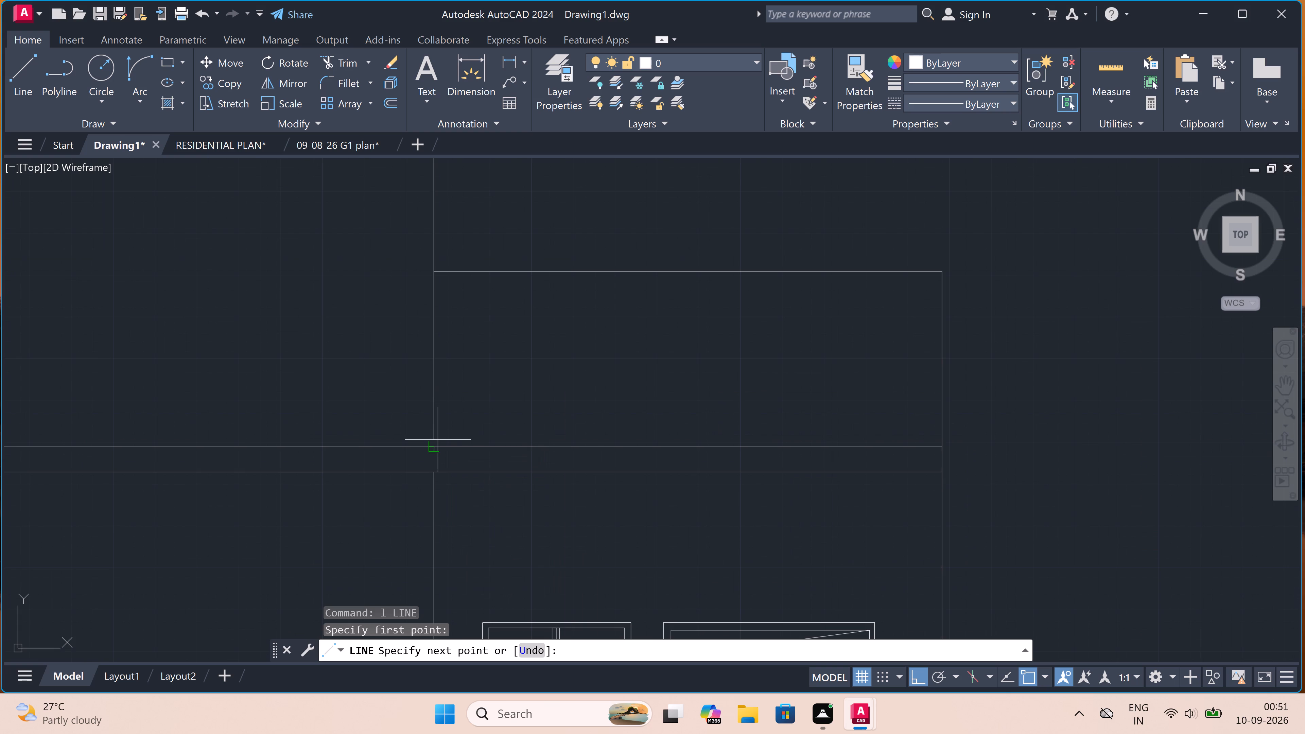
click(434, 443)
key(Escape)
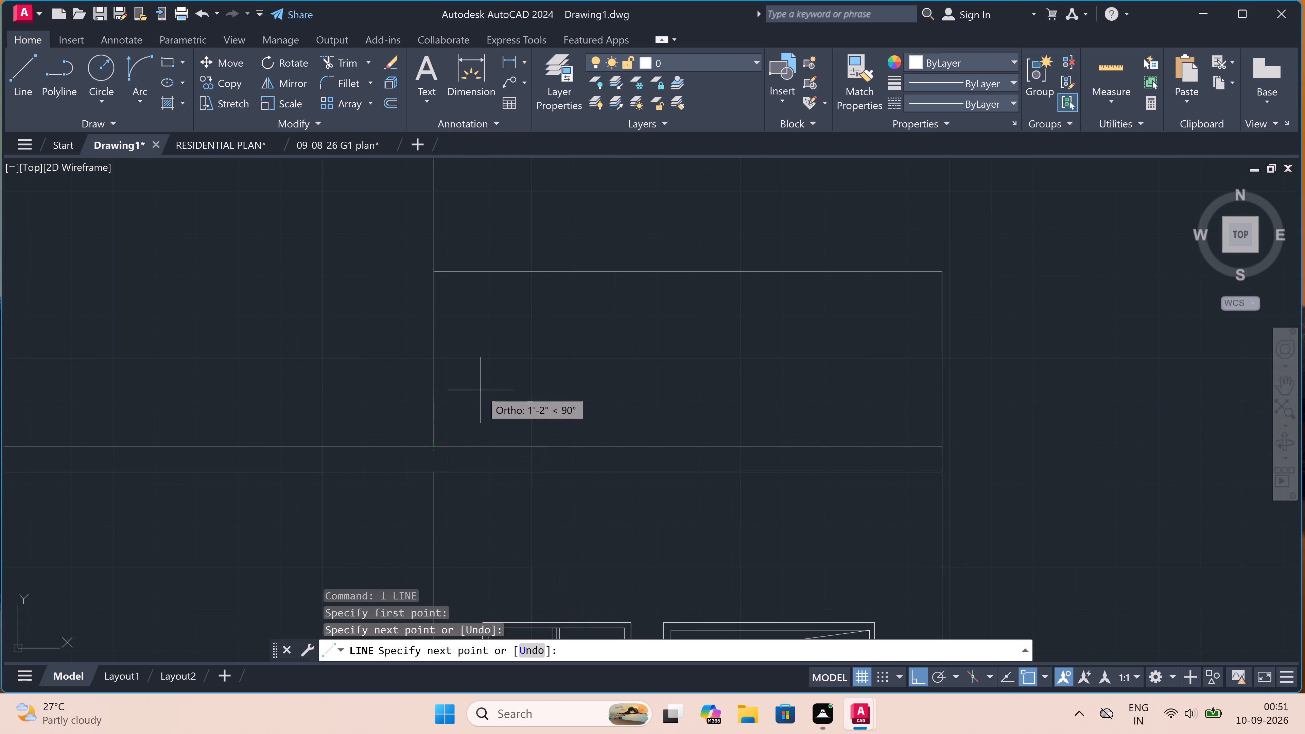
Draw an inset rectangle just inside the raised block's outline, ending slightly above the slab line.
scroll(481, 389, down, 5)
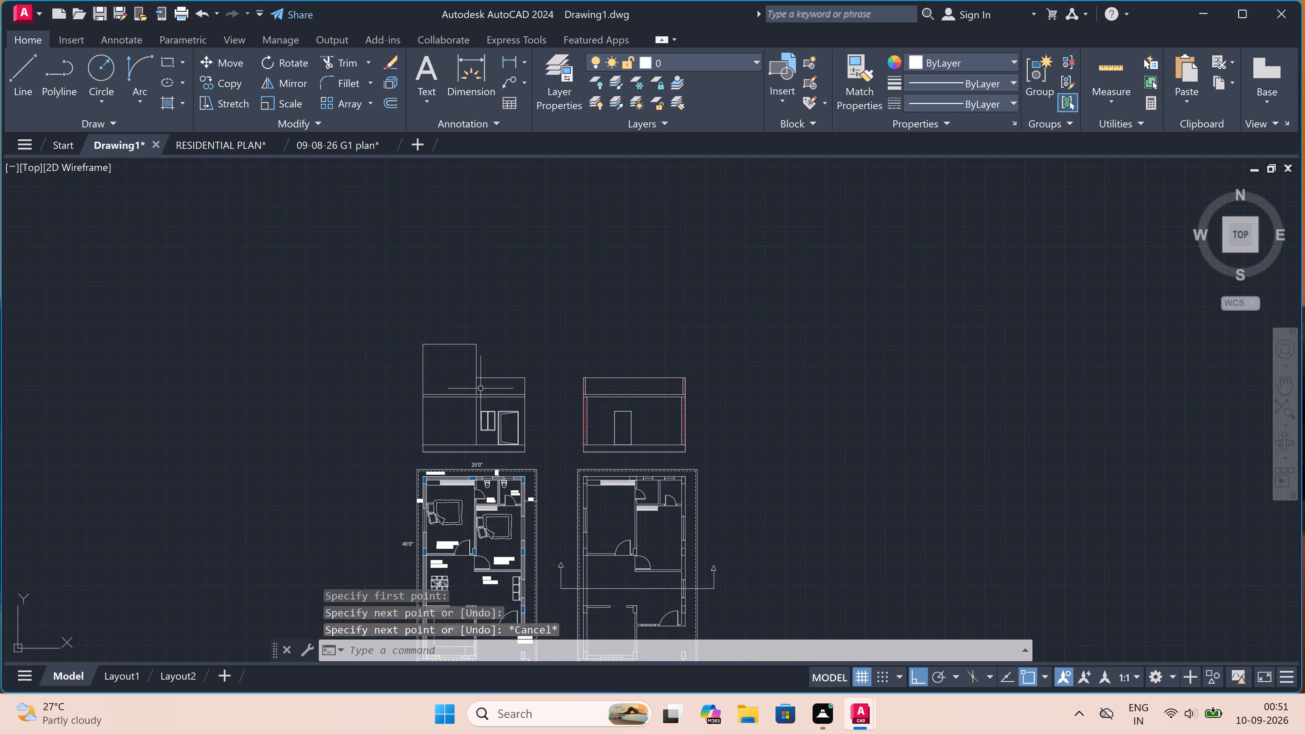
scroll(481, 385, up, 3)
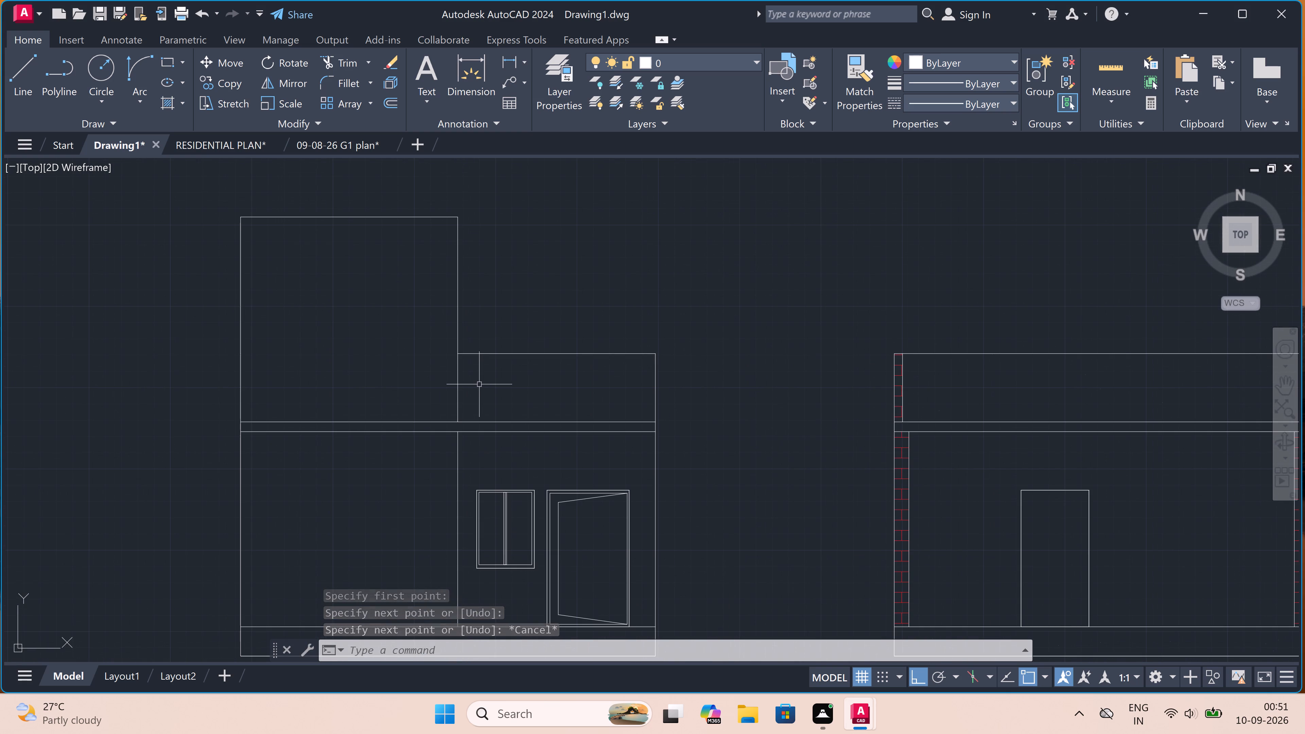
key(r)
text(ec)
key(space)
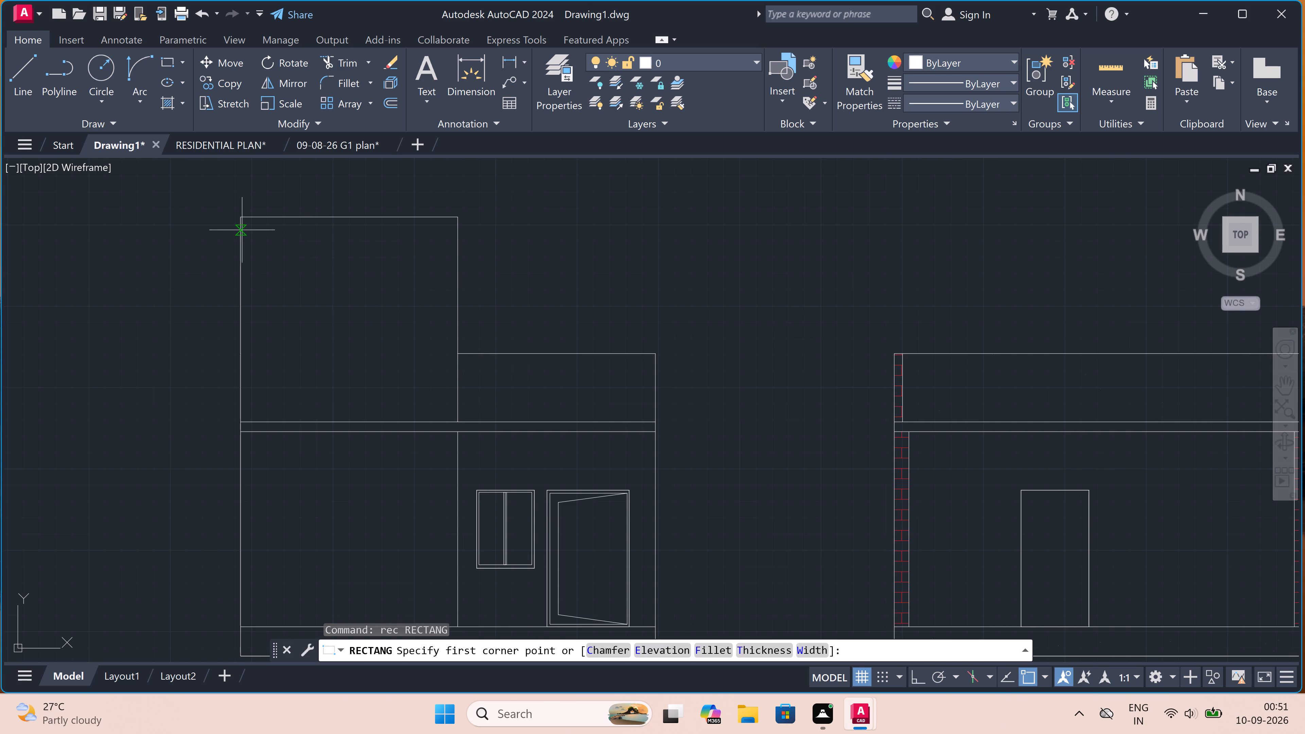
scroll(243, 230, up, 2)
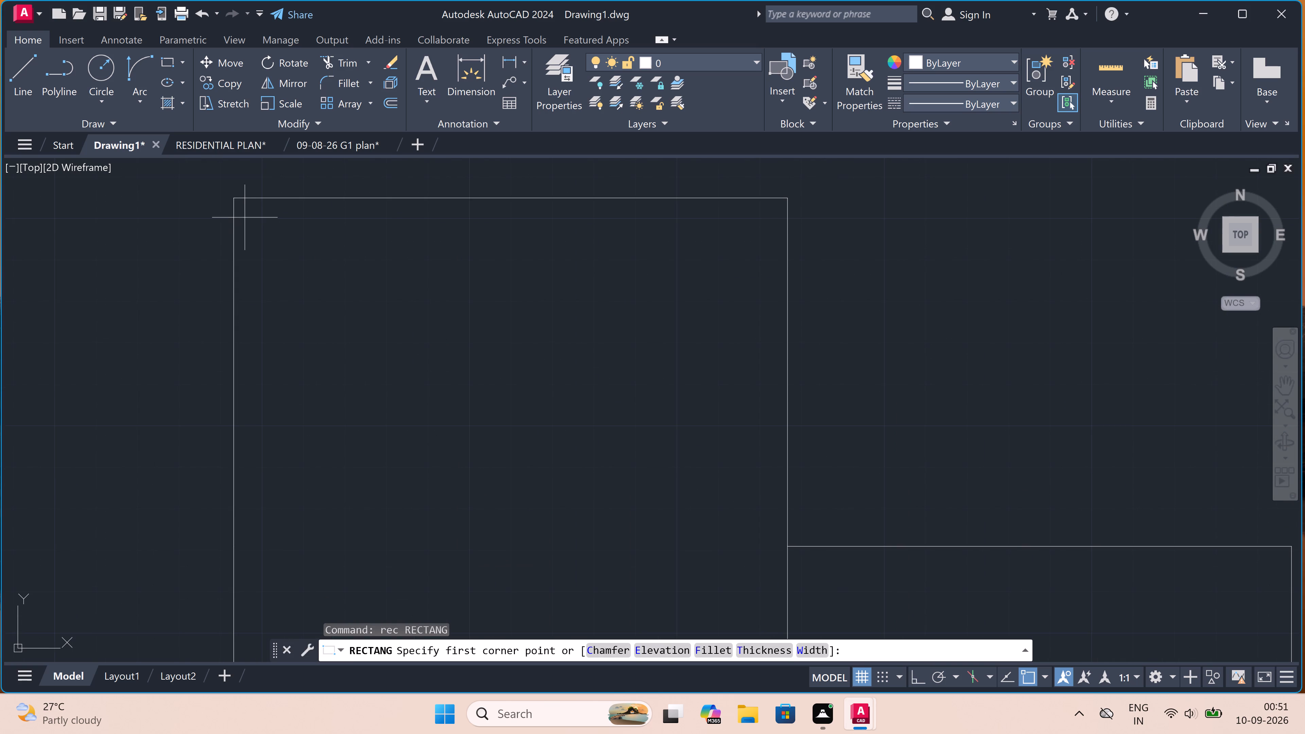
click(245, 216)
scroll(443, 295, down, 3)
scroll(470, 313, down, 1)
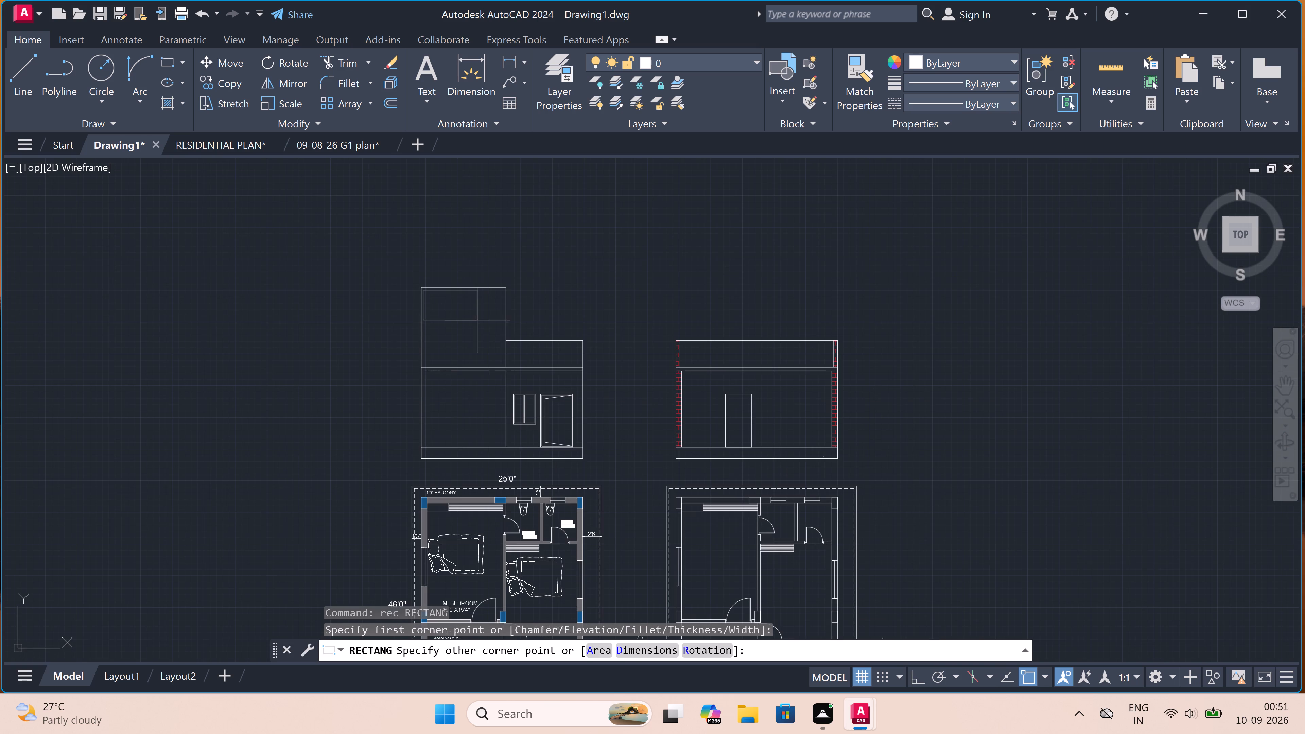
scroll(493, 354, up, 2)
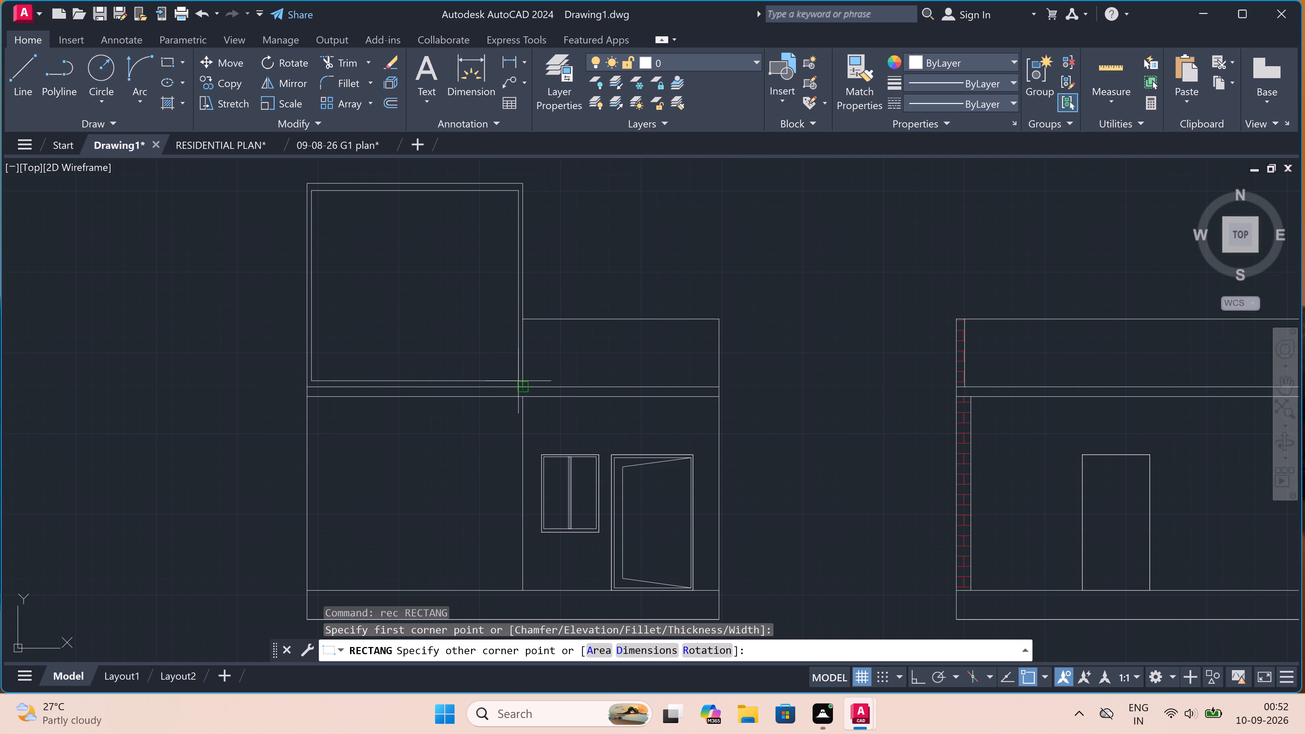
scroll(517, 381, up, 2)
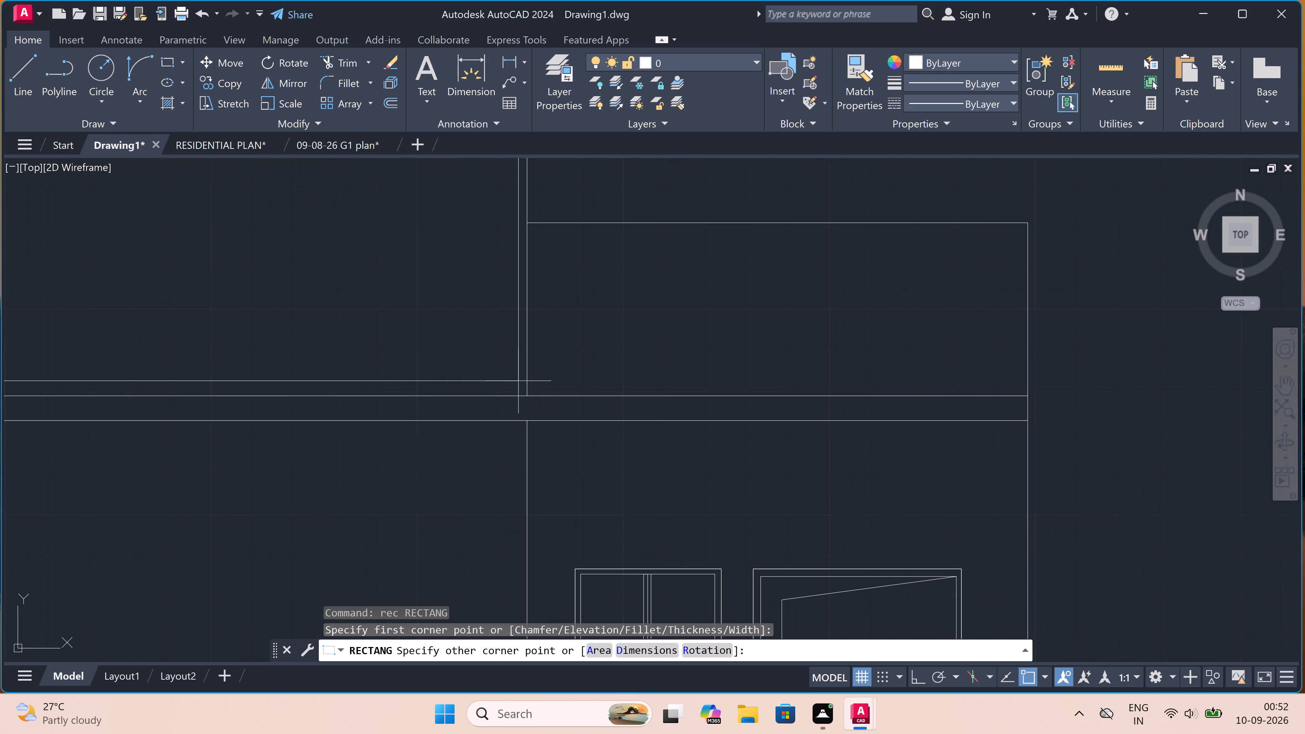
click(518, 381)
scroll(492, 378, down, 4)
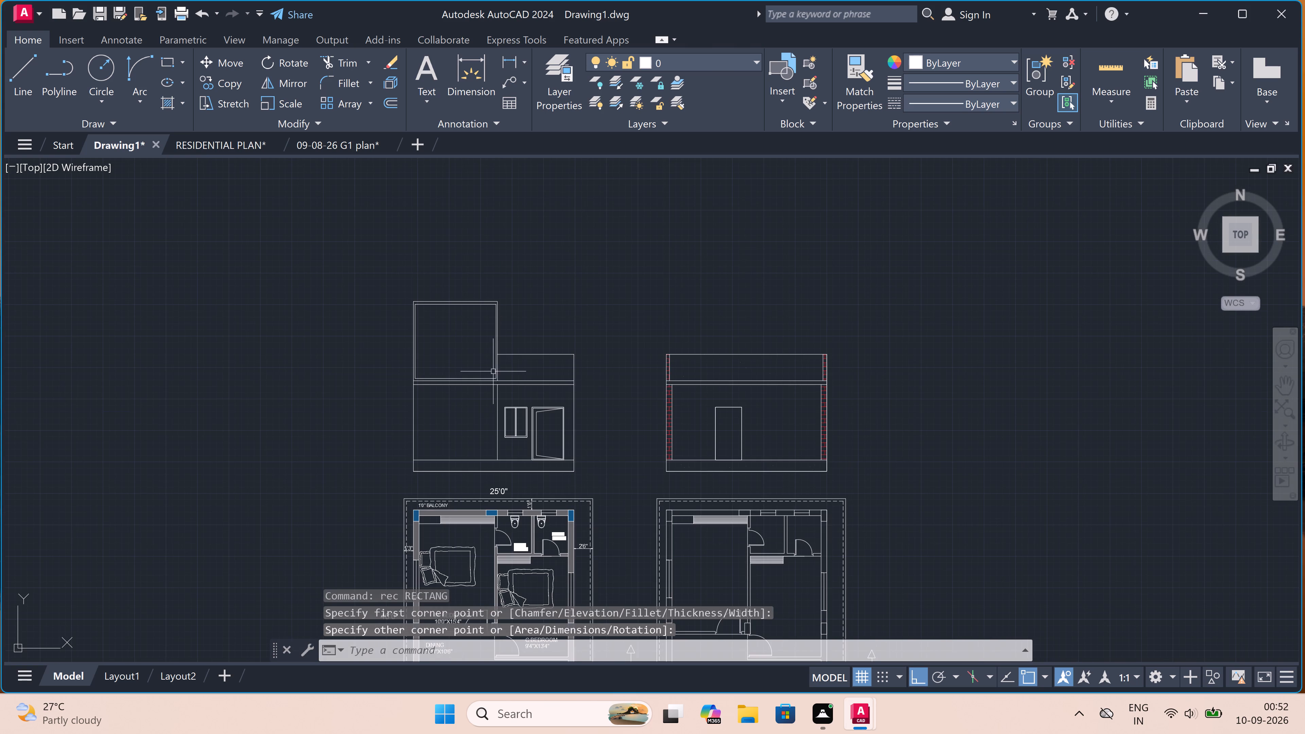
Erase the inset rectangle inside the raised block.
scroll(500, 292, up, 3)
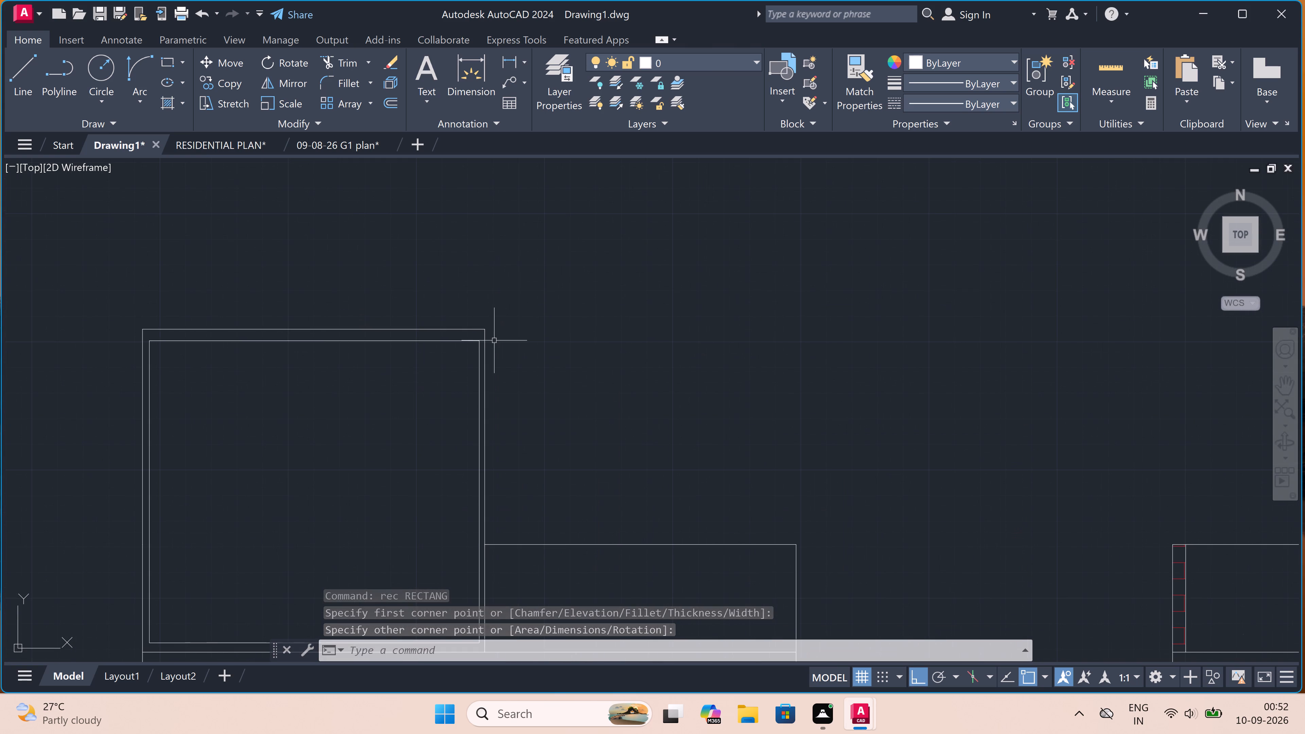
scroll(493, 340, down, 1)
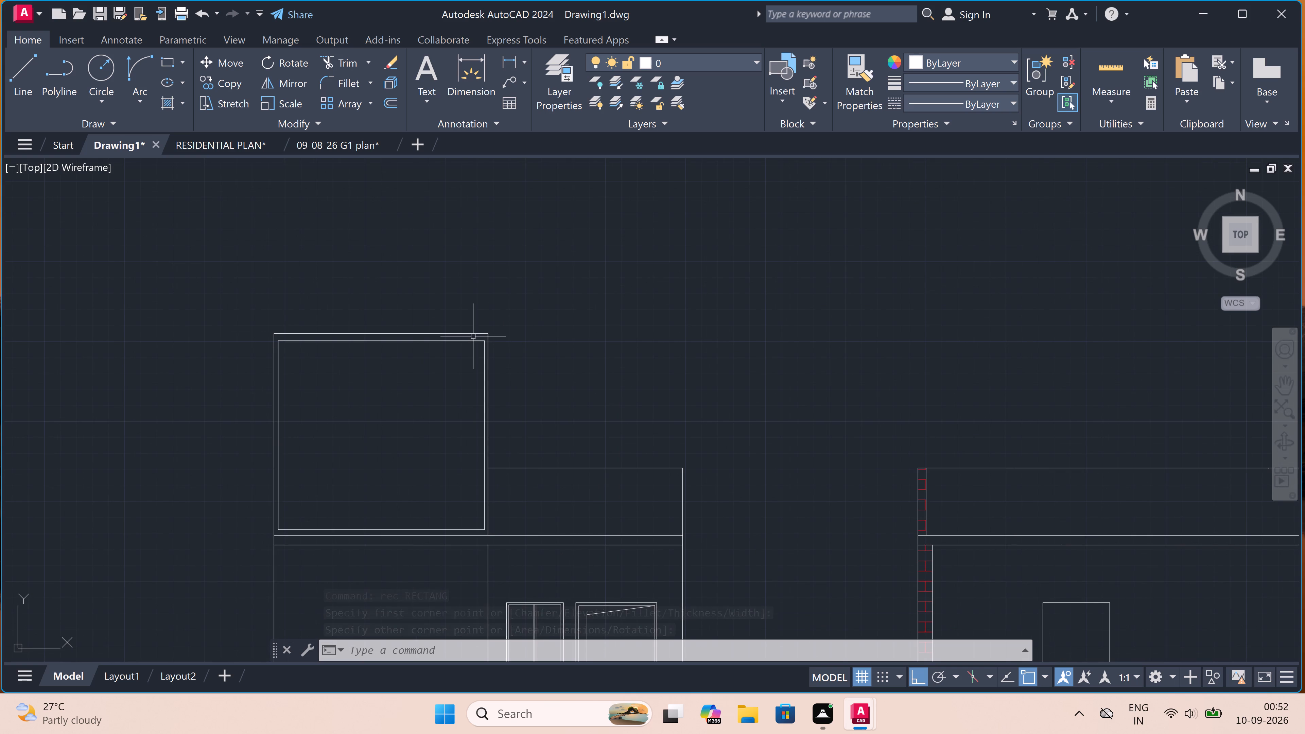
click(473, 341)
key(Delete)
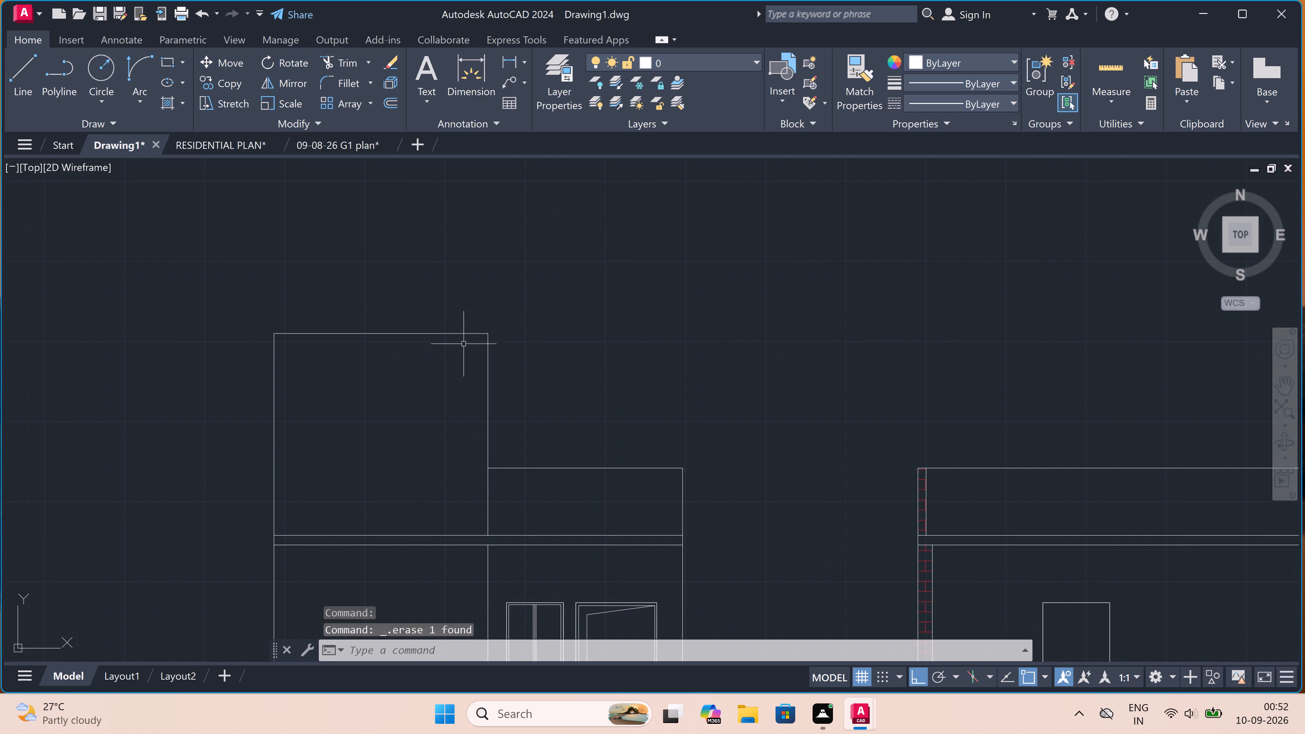
Draw an inset rectangle just inside the raised block's outline on the elevation, ending slightly above the roof slab's upper line.
text(rec)
key(space)
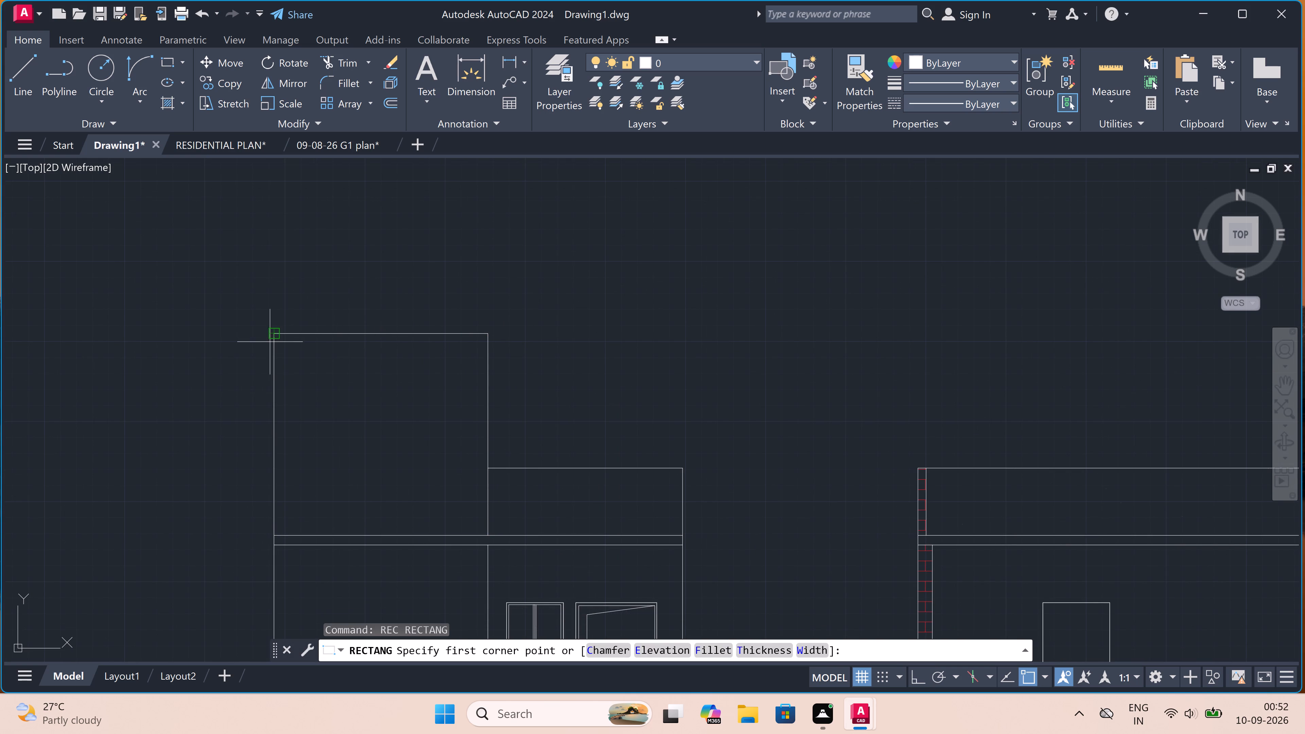
scroll(279, 342, up, 5)
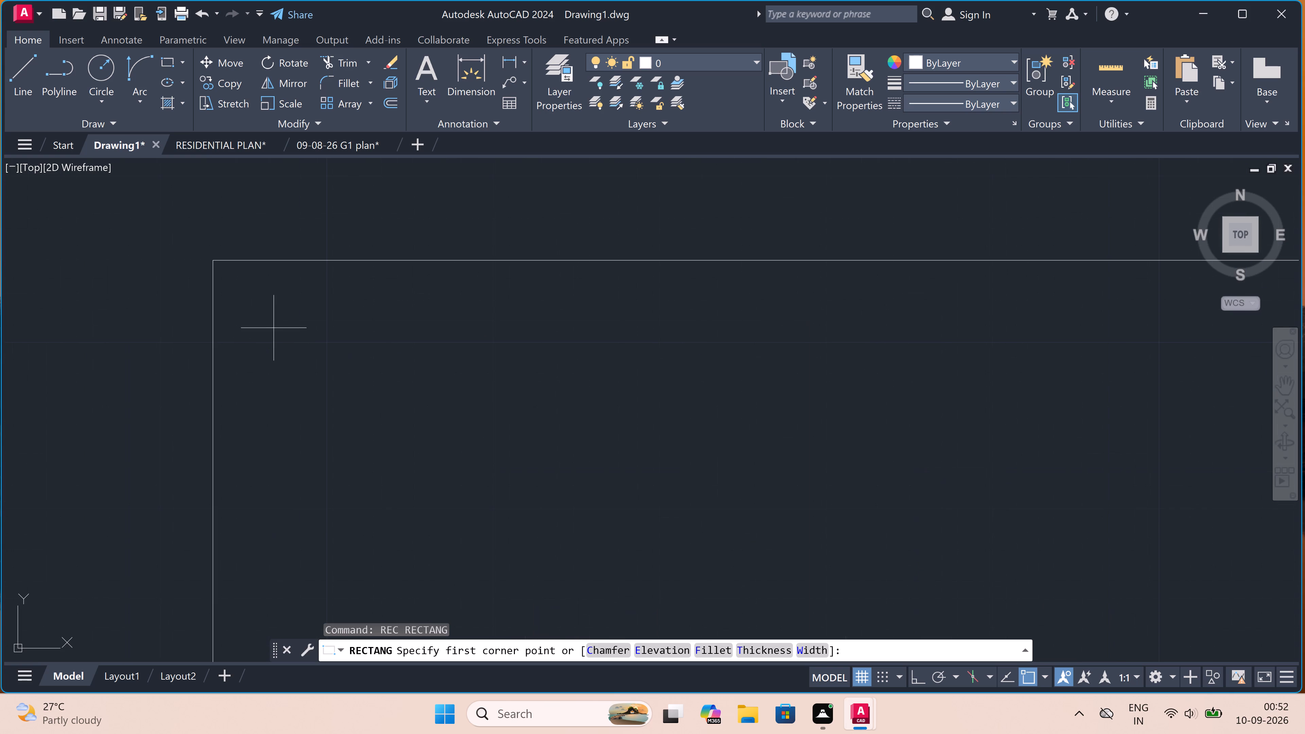
click(271, 316)
scroll(465, 356, down, 4)
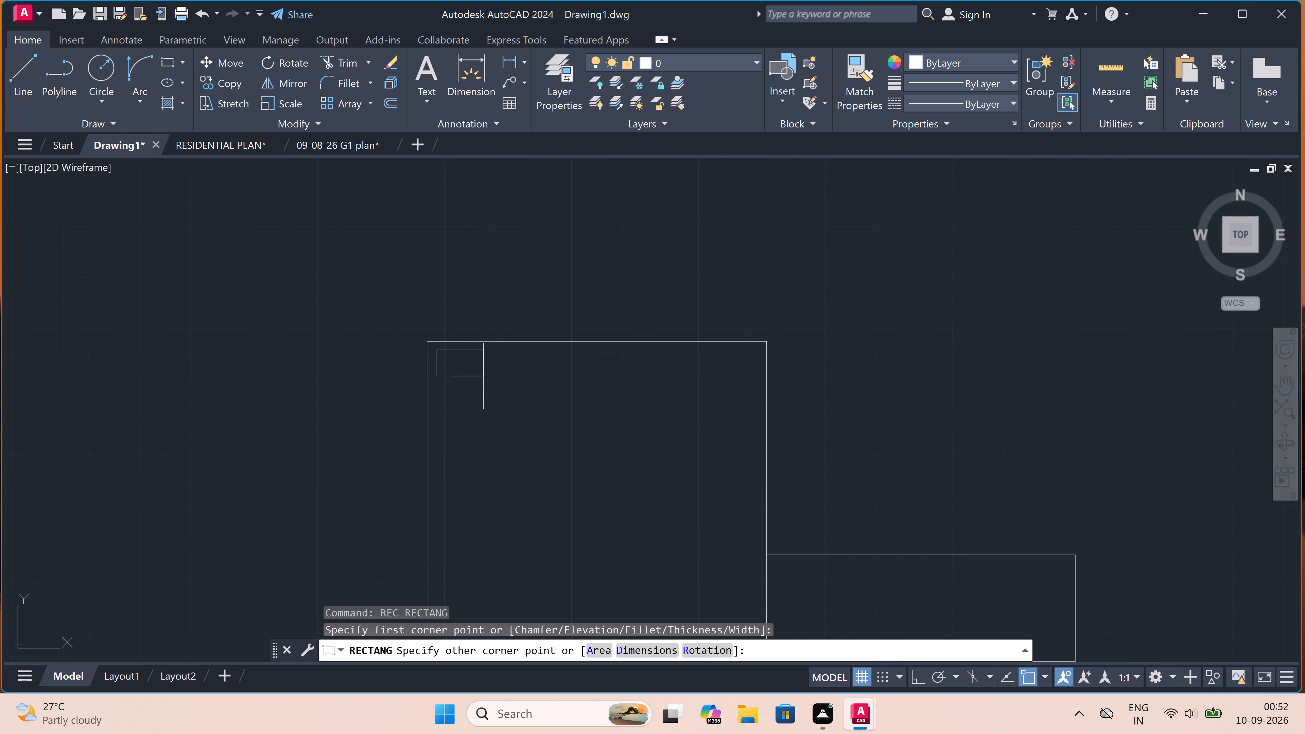
scroll(616, 466, down, 4)
scroll(642, 491, up, 3)
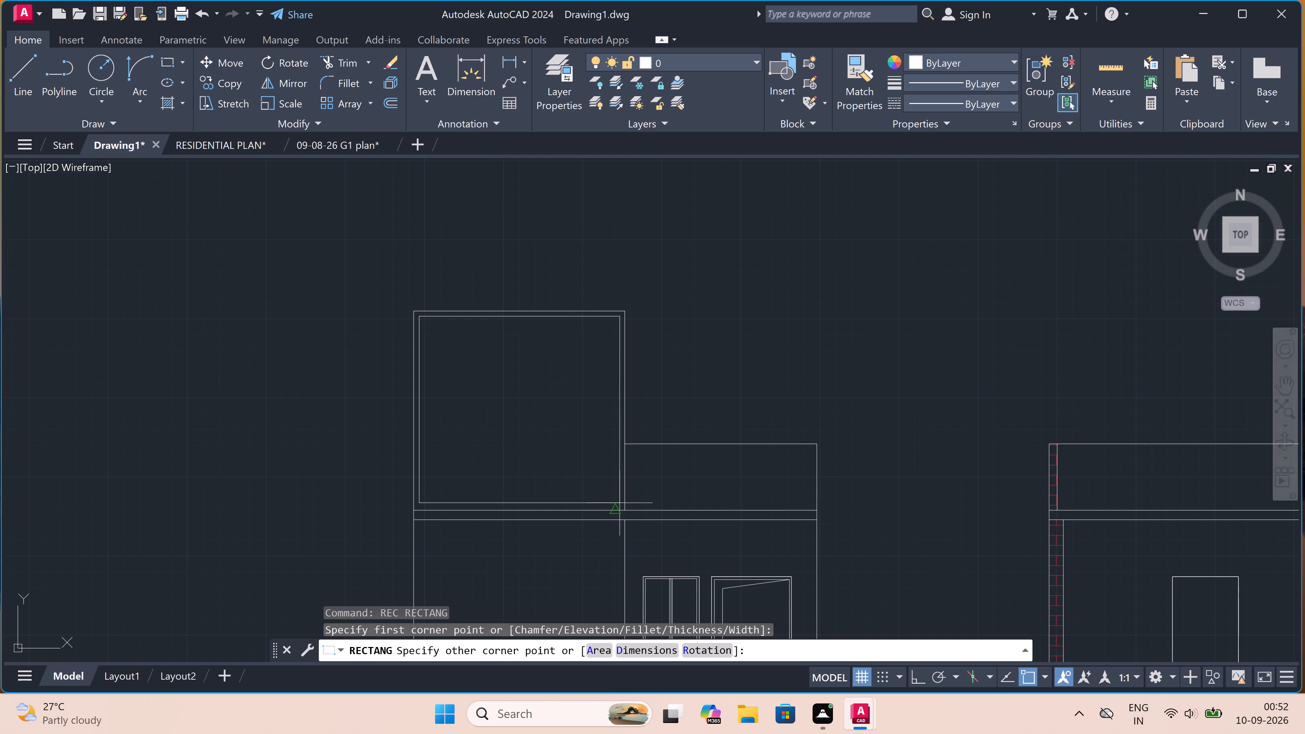
scroll(620, 503, up, 1)
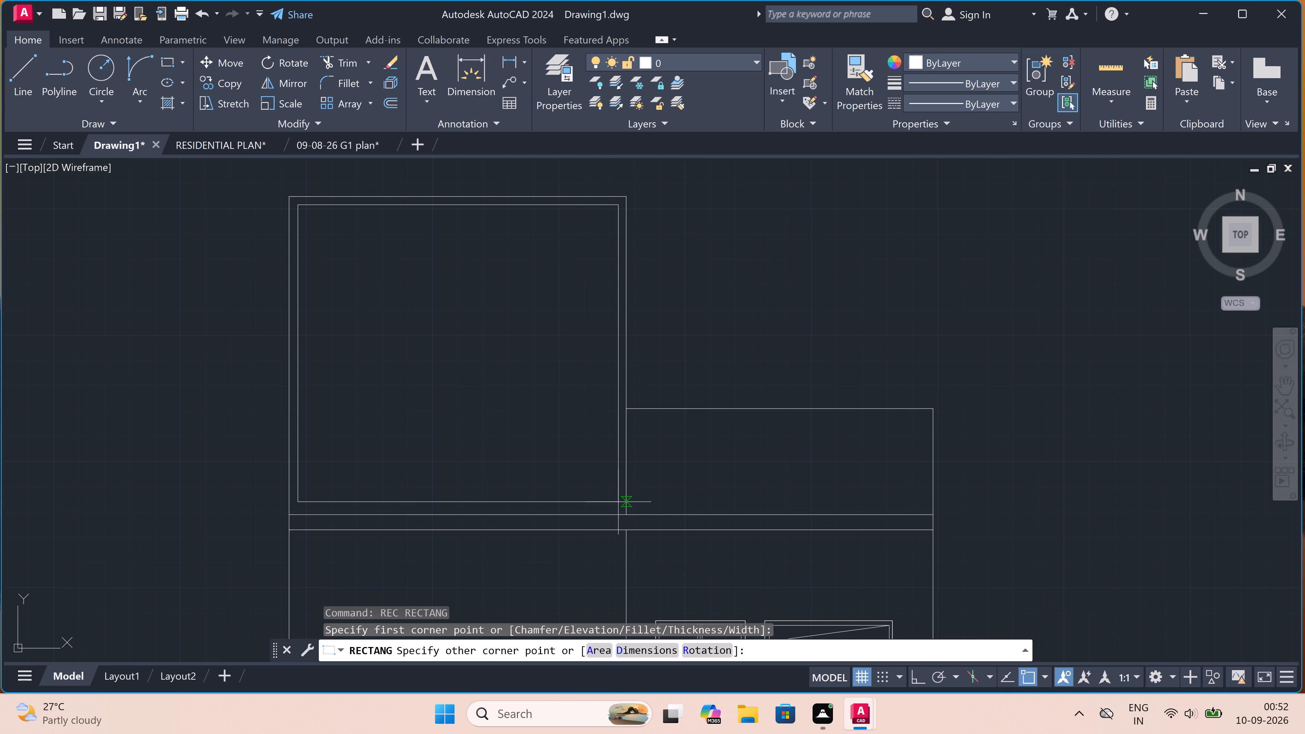
scroll(618, 502, up, 1)
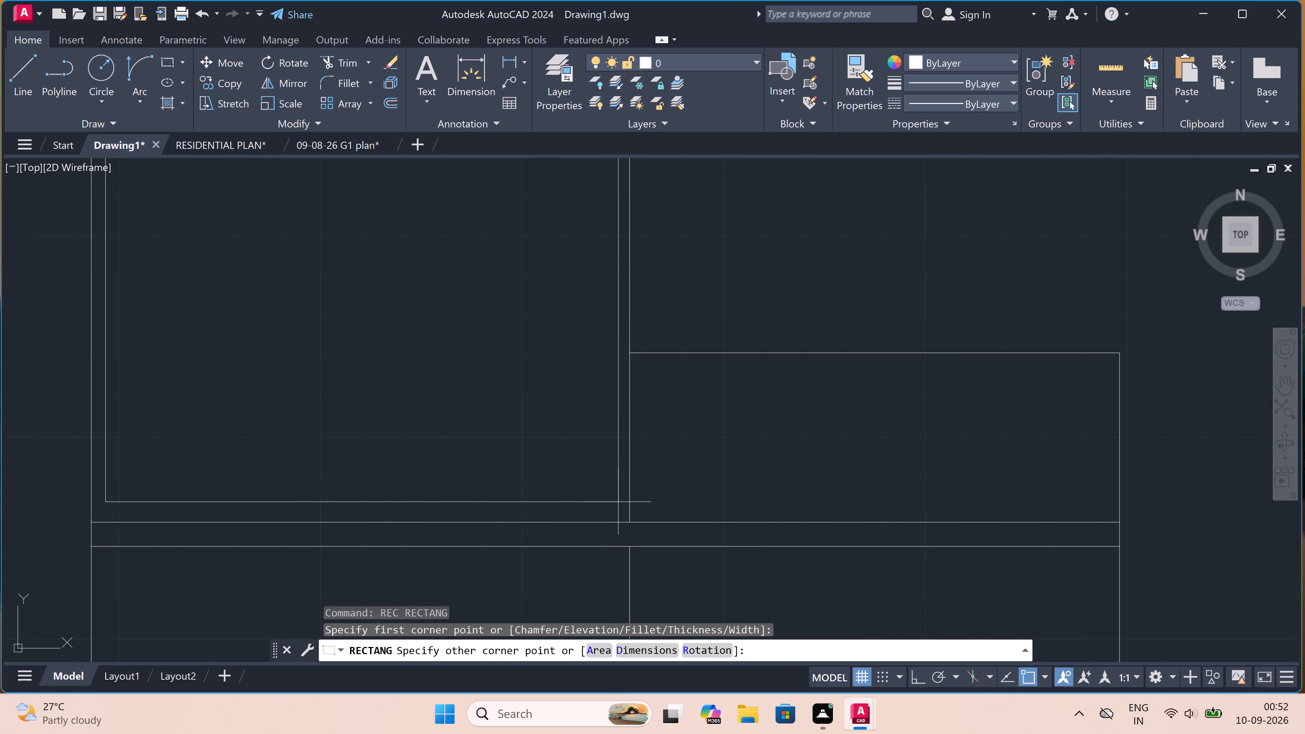
click(619, 502)
scroll(583, 455, down, 3)
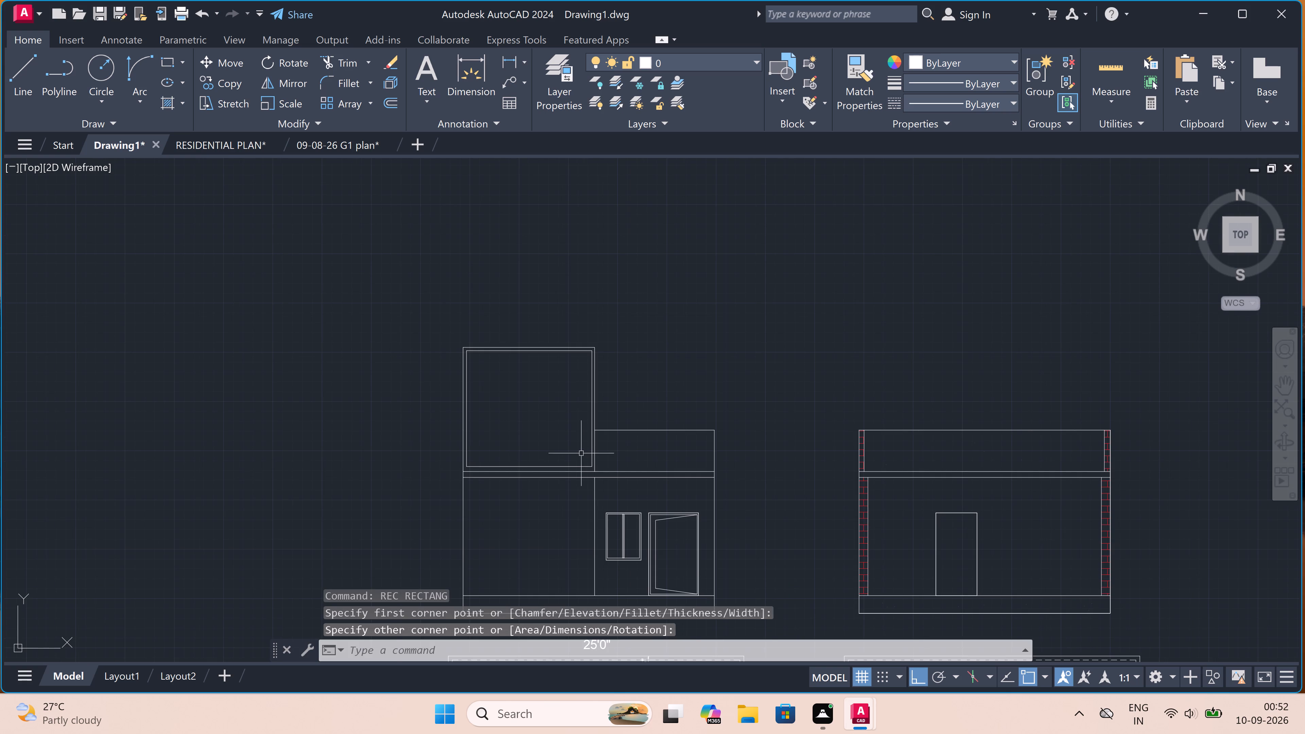
Start a wall outline from the elevation's lower-left base corner, running outward to align with the plan's left outer boundary line.
scroll(573, 421, up, 1)
scroll(573, 421, down, 2)
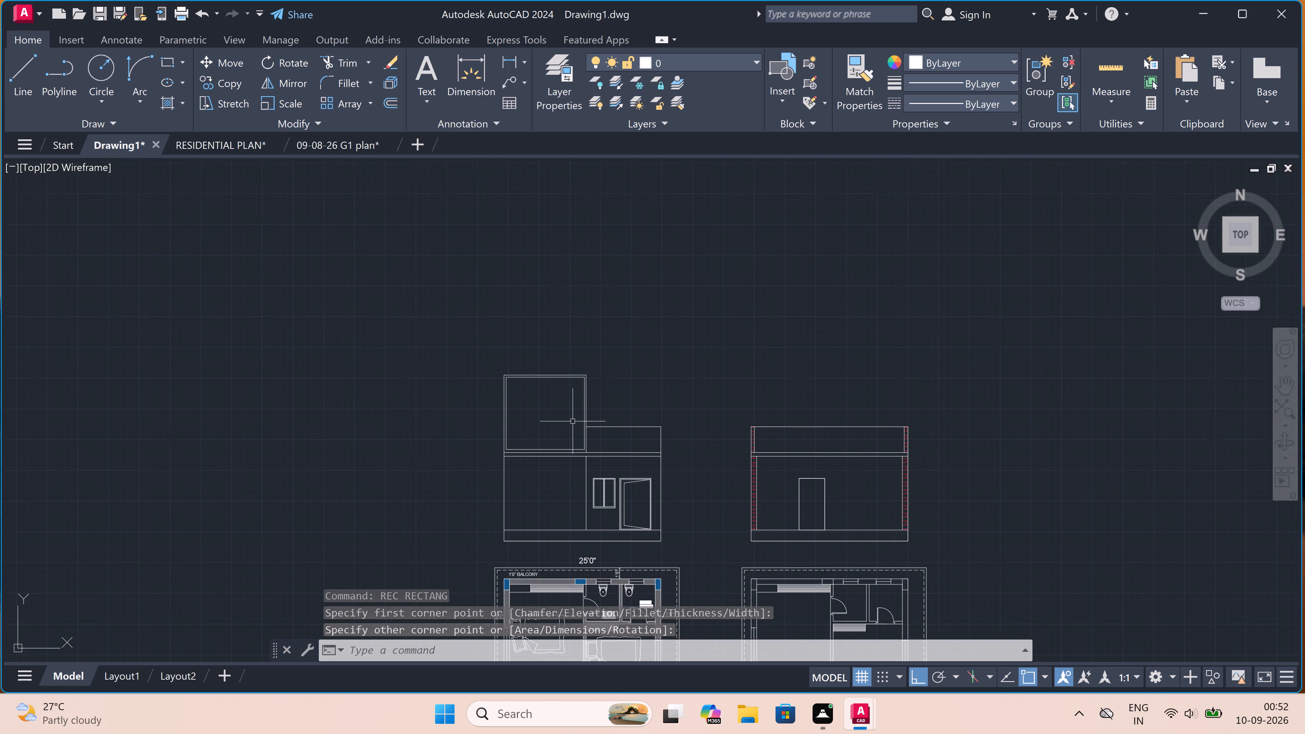
scroll(573, 421, down, 1)
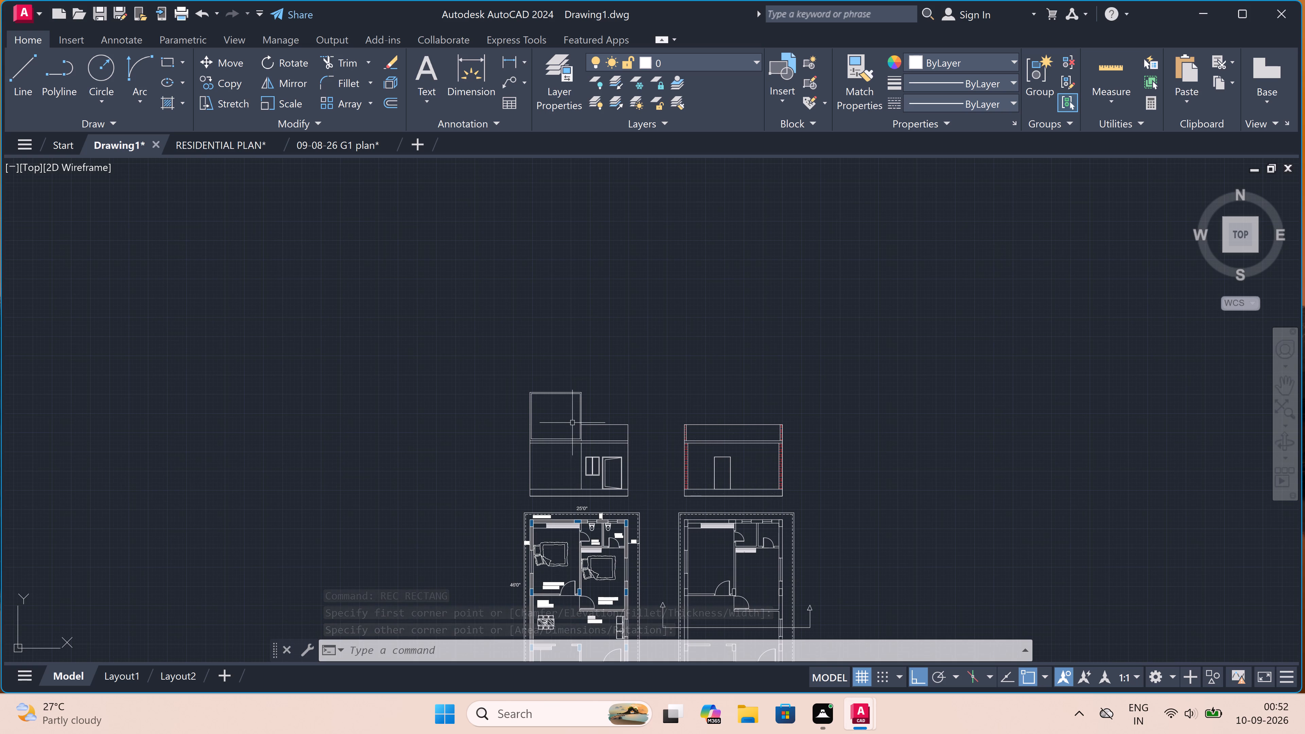
scroll(564, 445, up, 1)
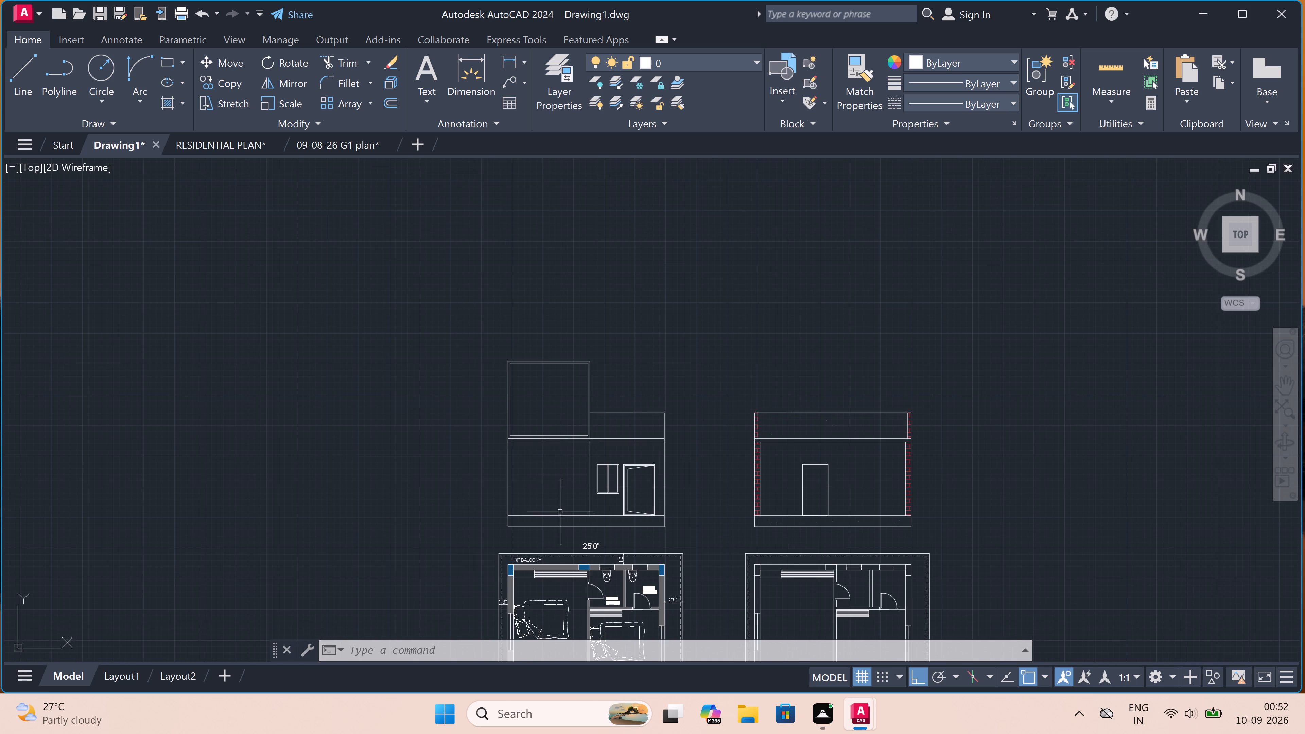
scroll(560, 512, up, 1)
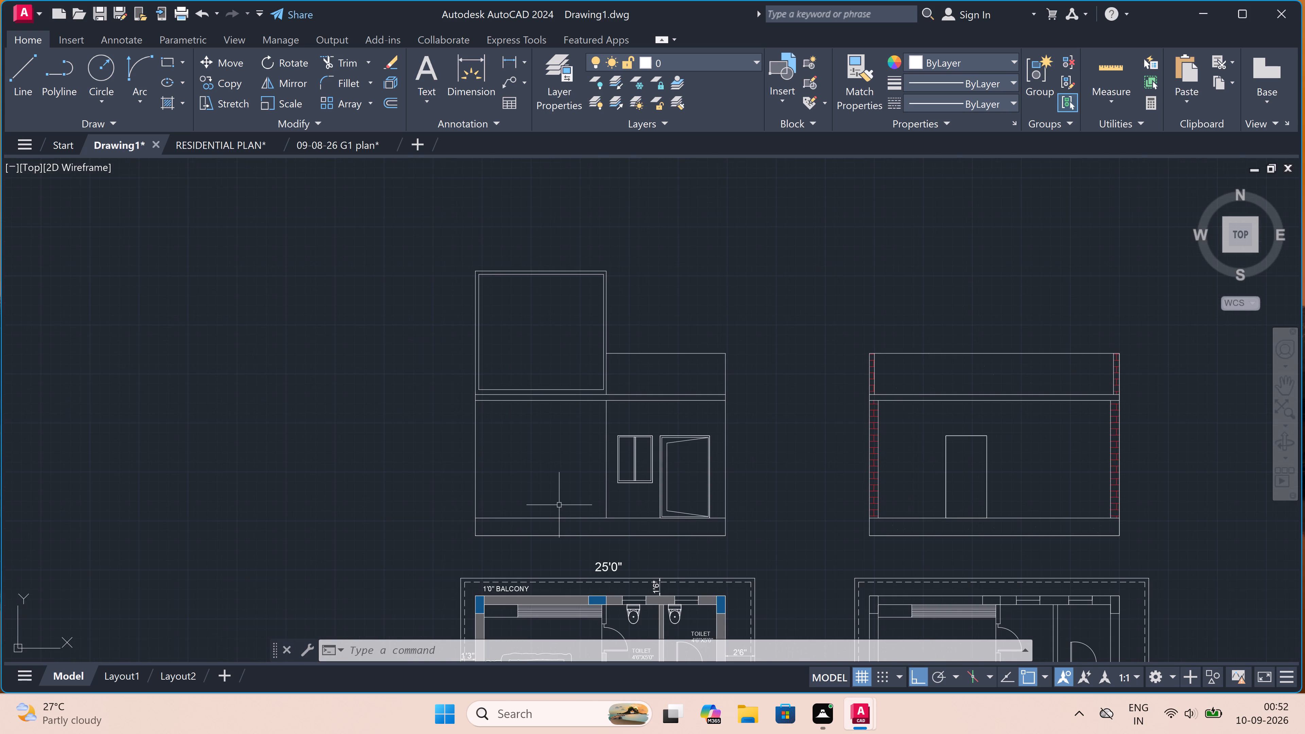
key(l)
key(space)
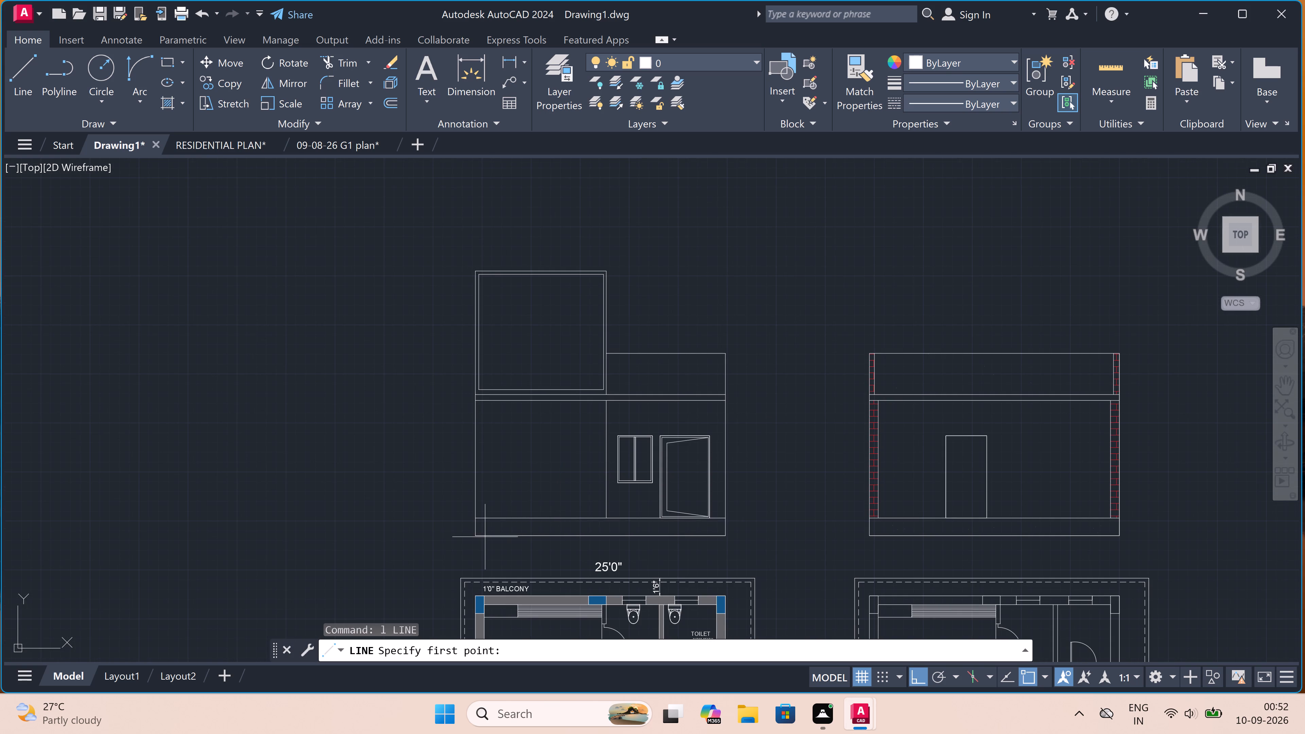
click(478, 534)
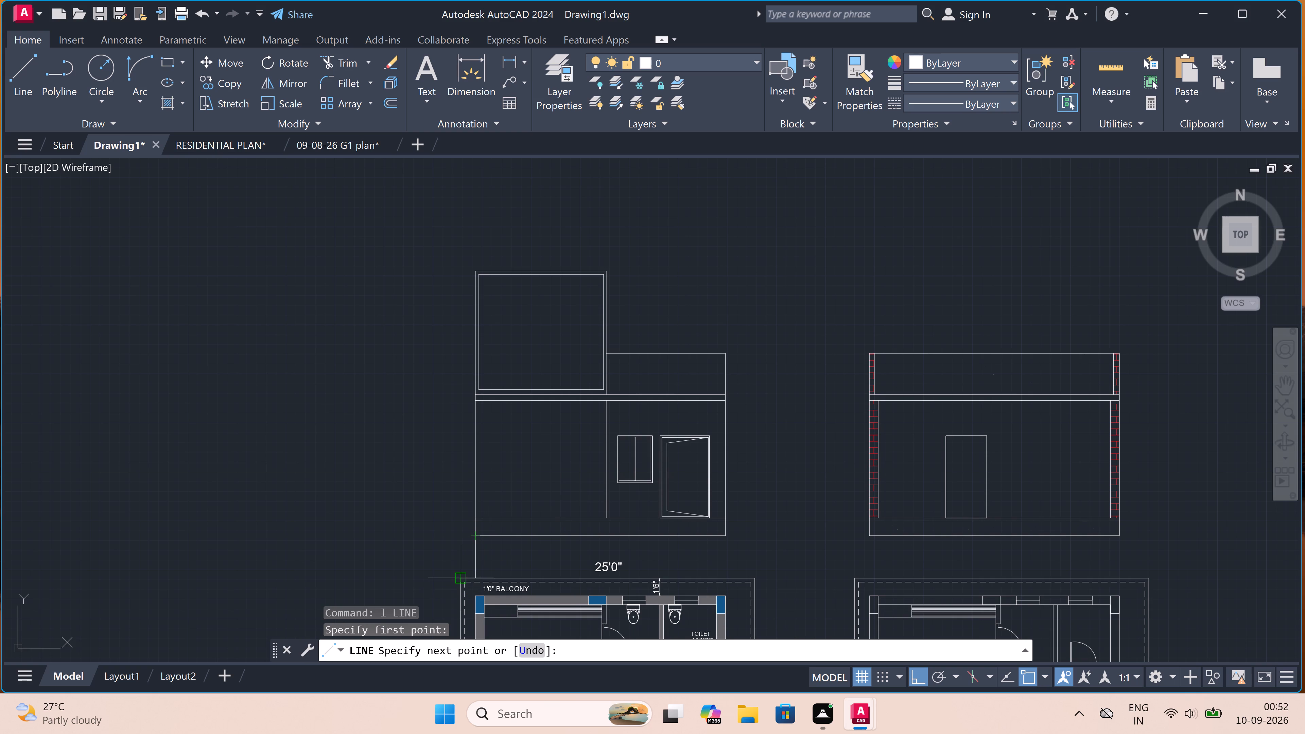
scroll(460, 580, up, 2)
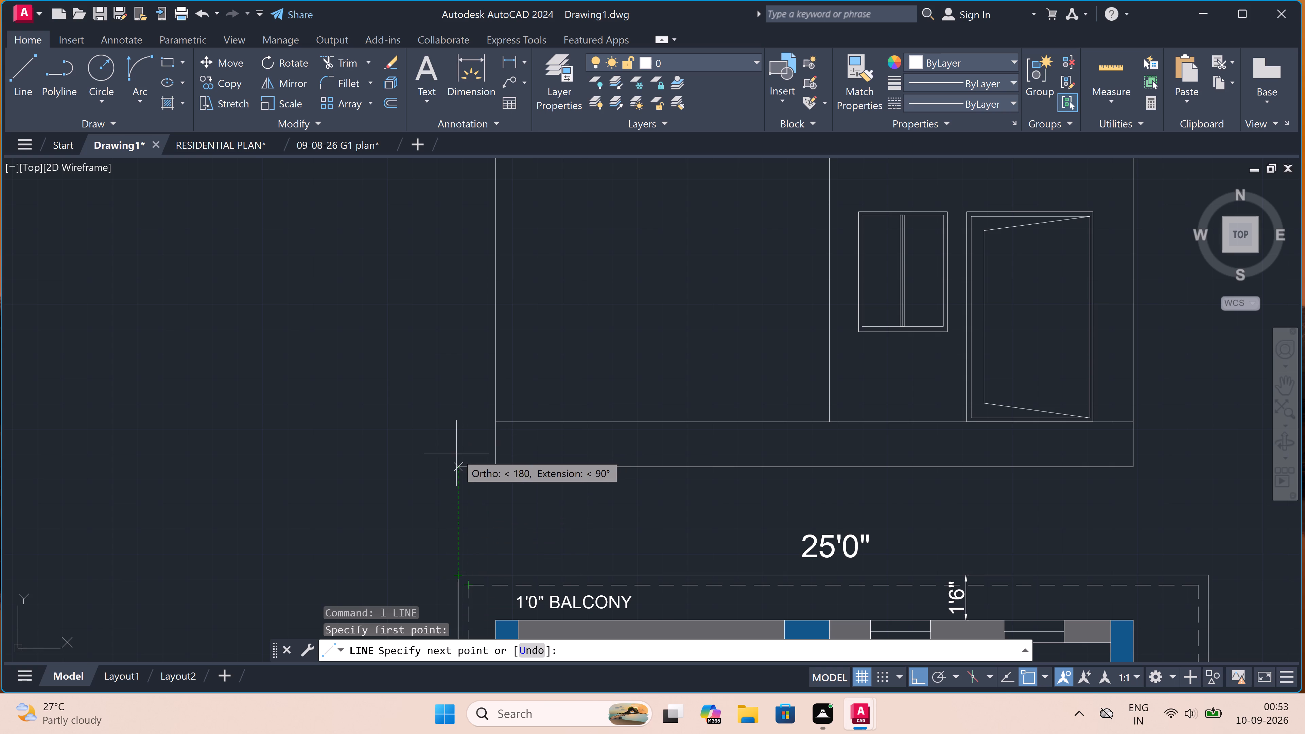
click(458, 468)
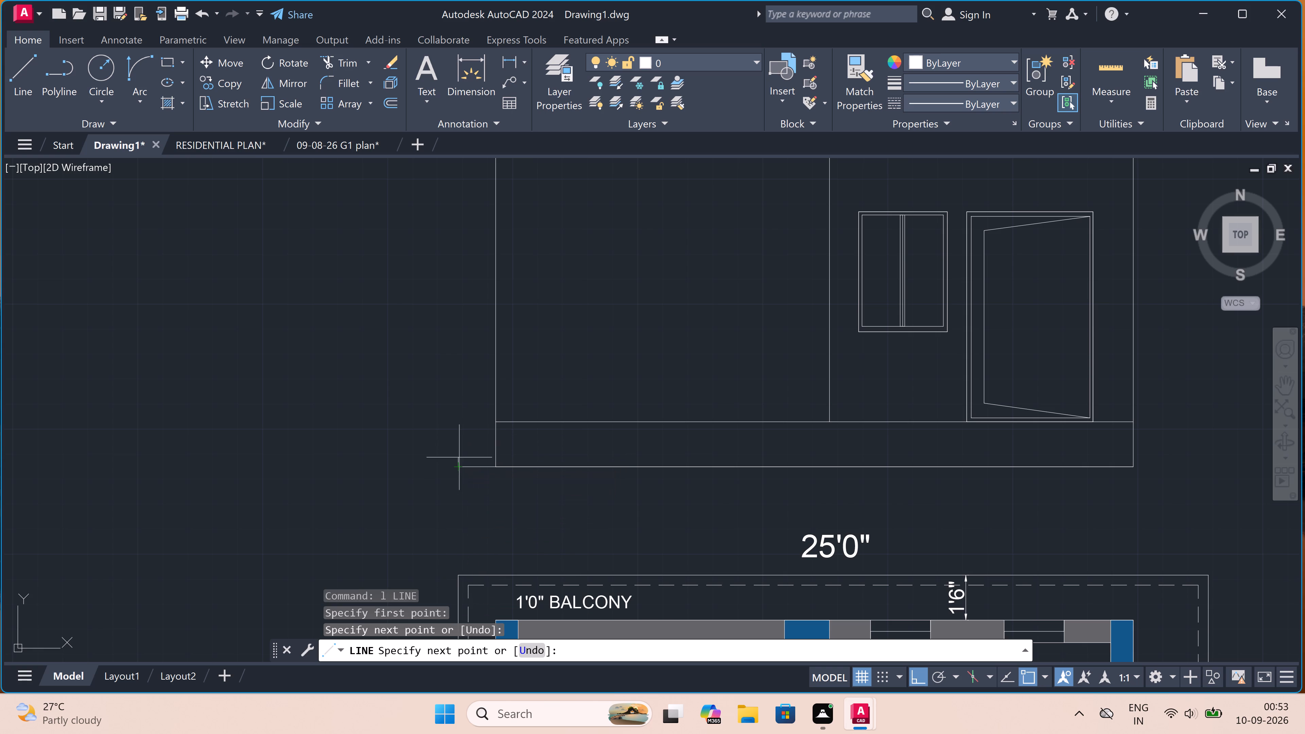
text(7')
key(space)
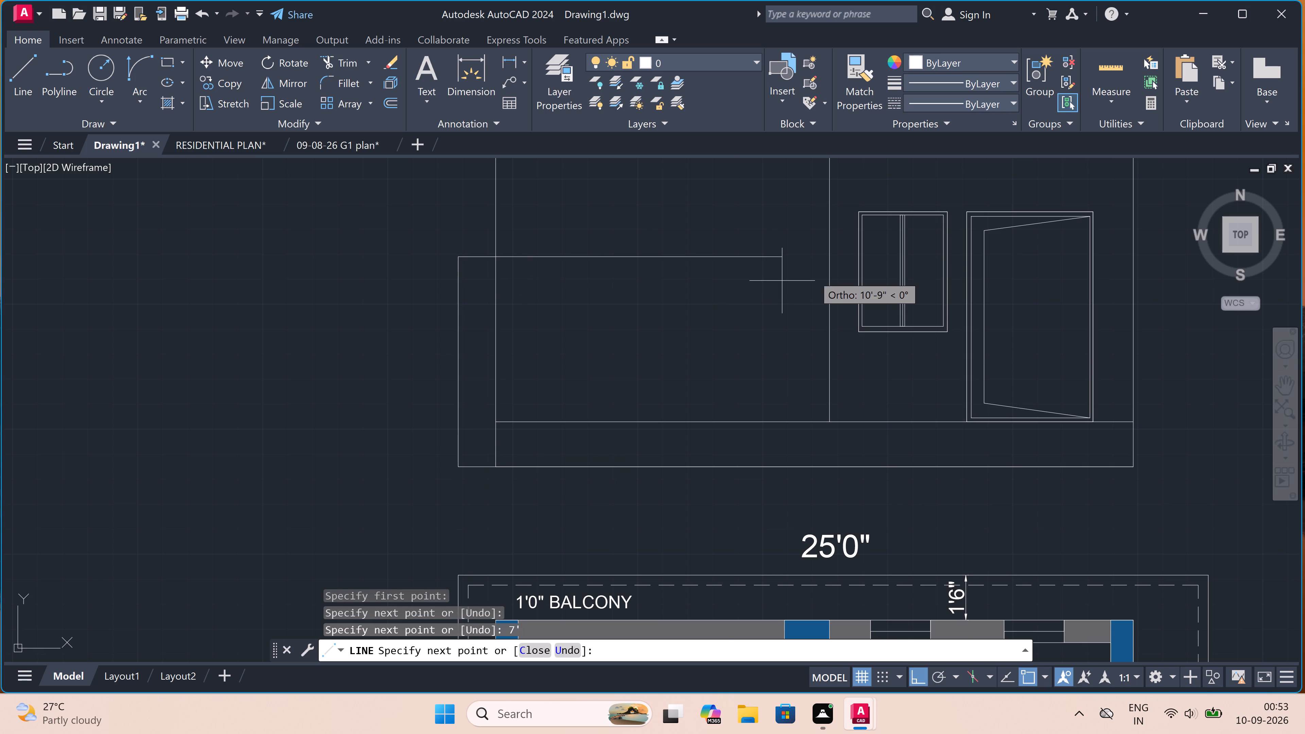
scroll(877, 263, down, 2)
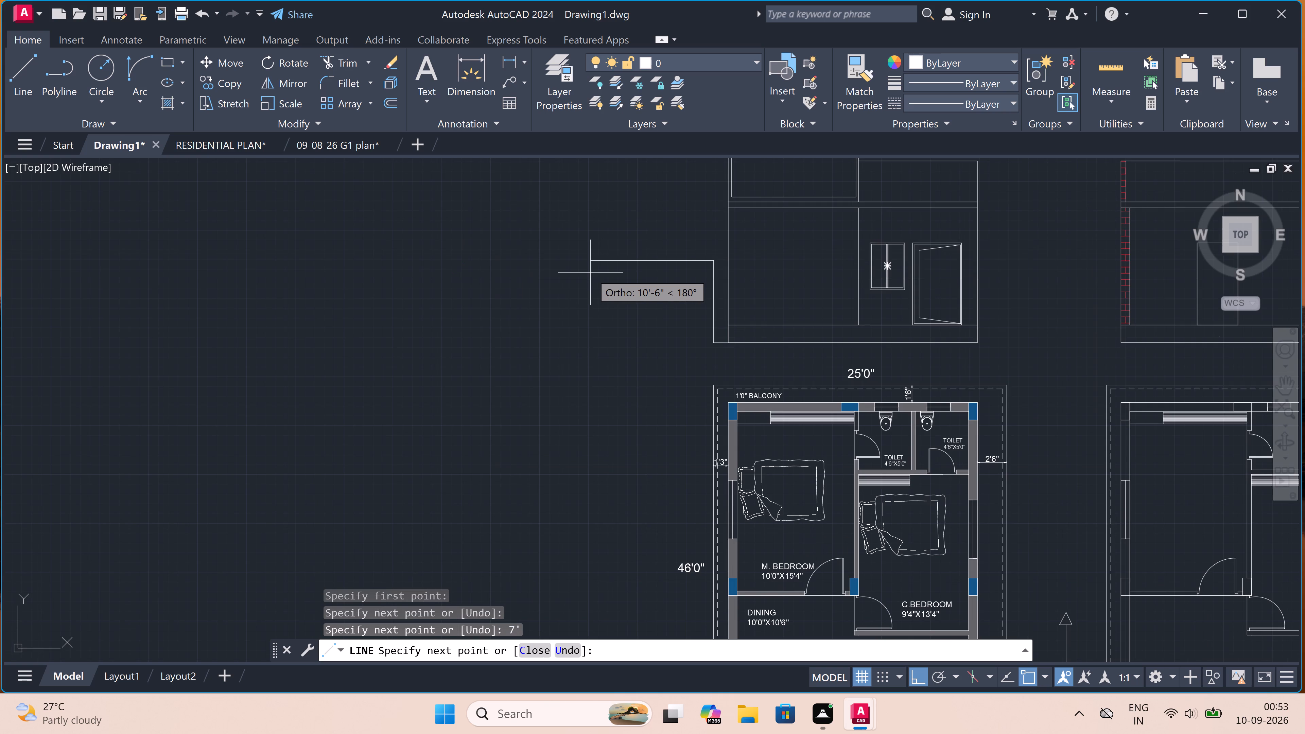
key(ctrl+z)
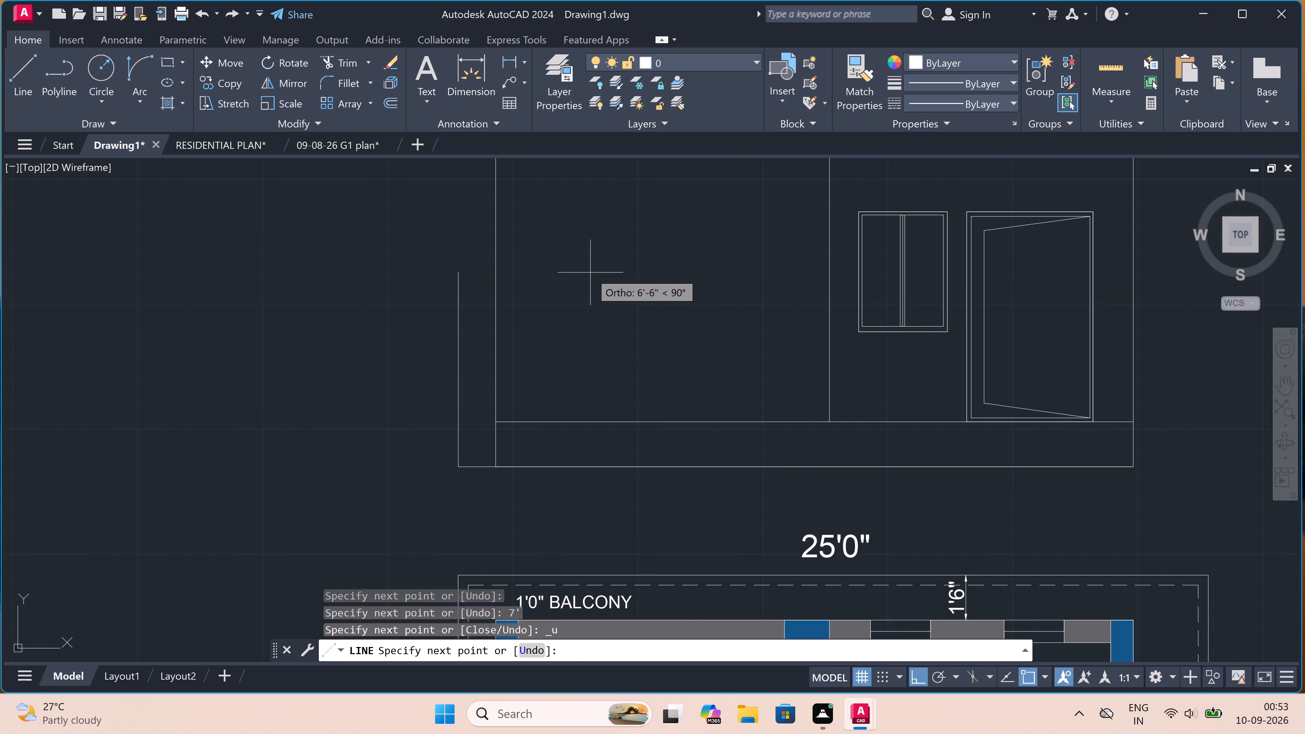
Continue the wall outline 4' up, across to the plan's right boundary line, down to base level and back to the elevation's lower-right corner.
text(4')
key(space)
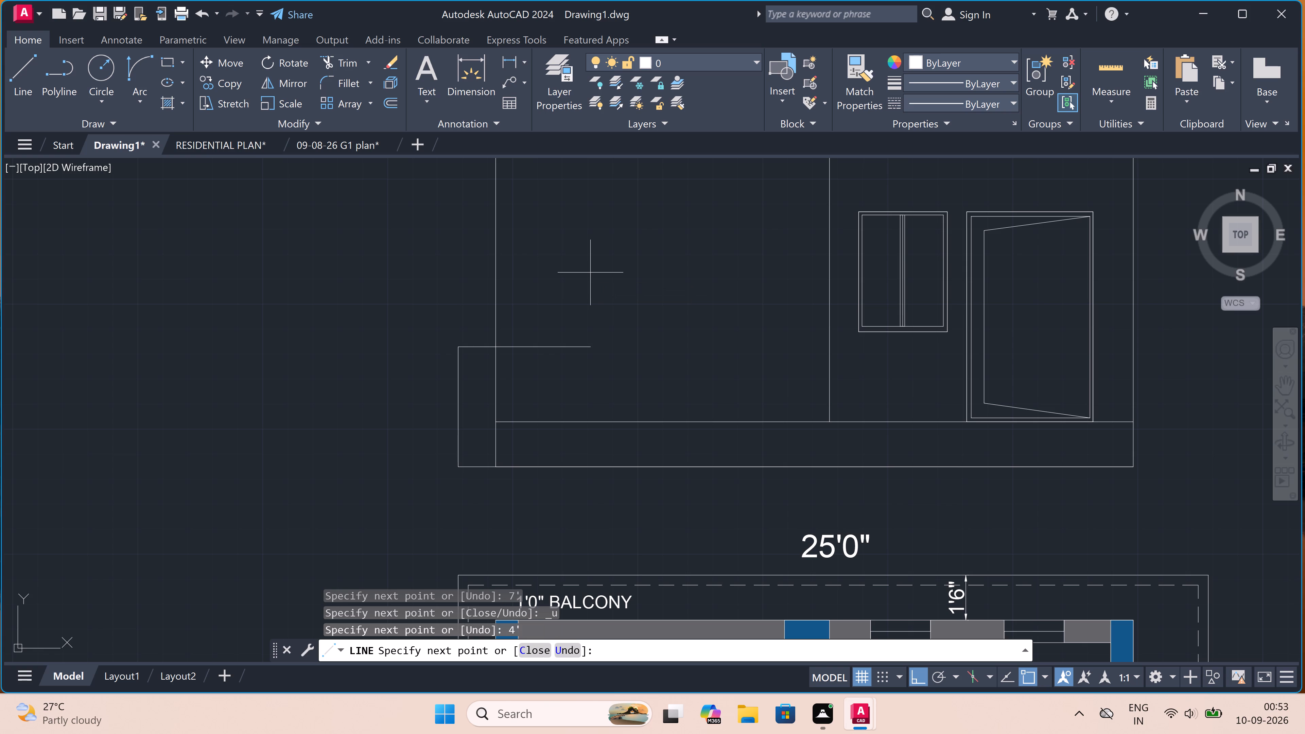
scroll(589, 269, down, 3)
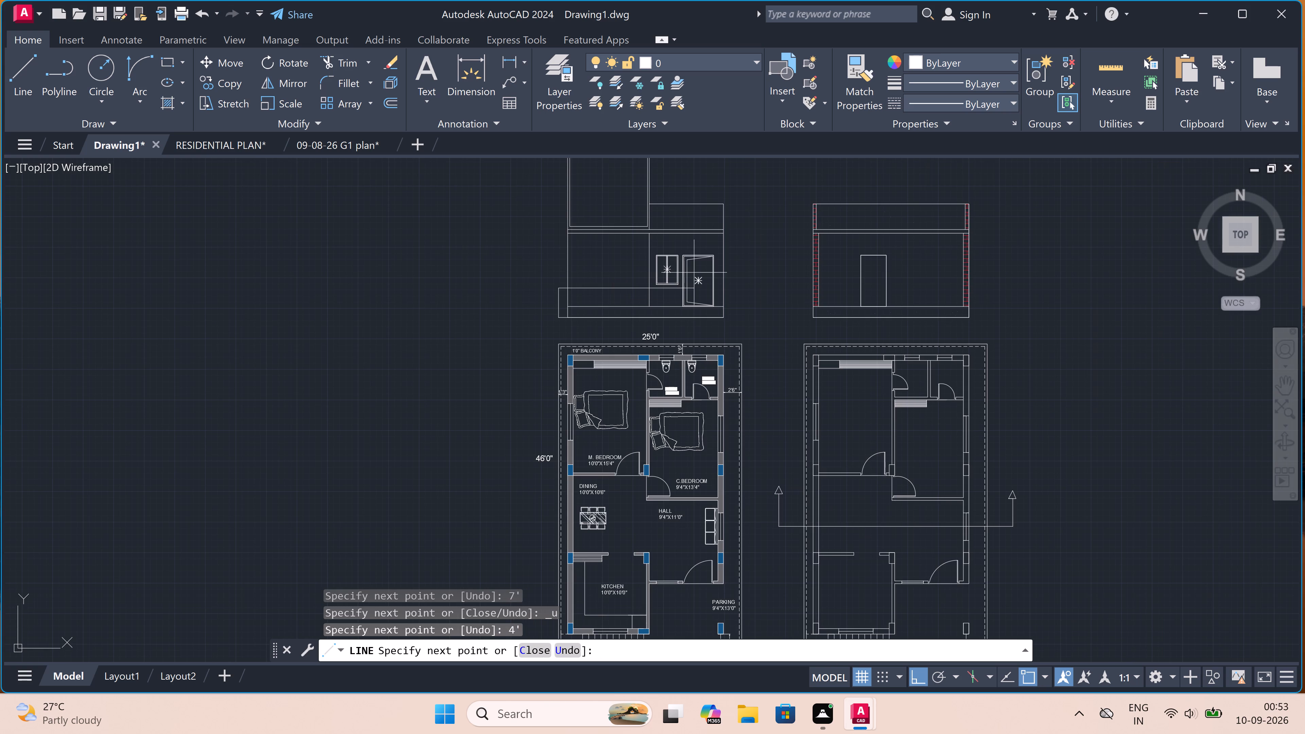
scroll(741, 284, up, 1)
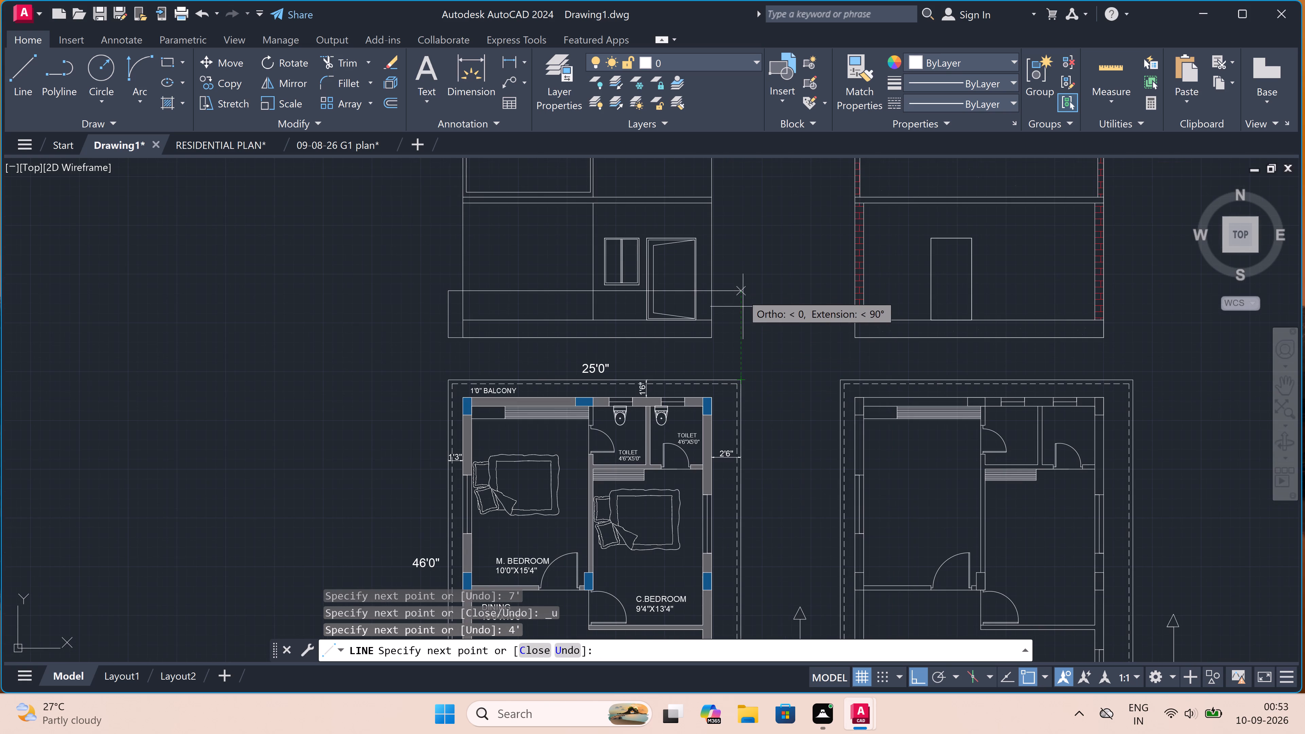
click(742, 285)
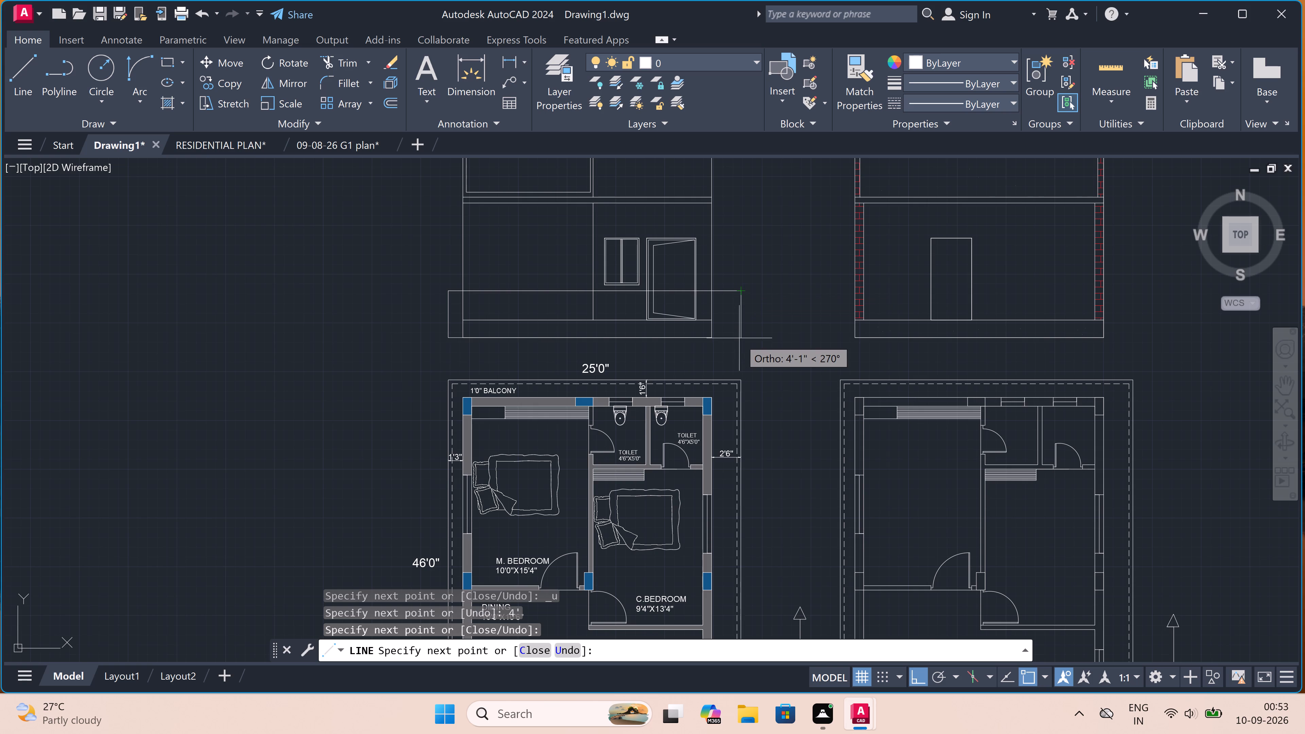
scroll(739, 338, up, 3)
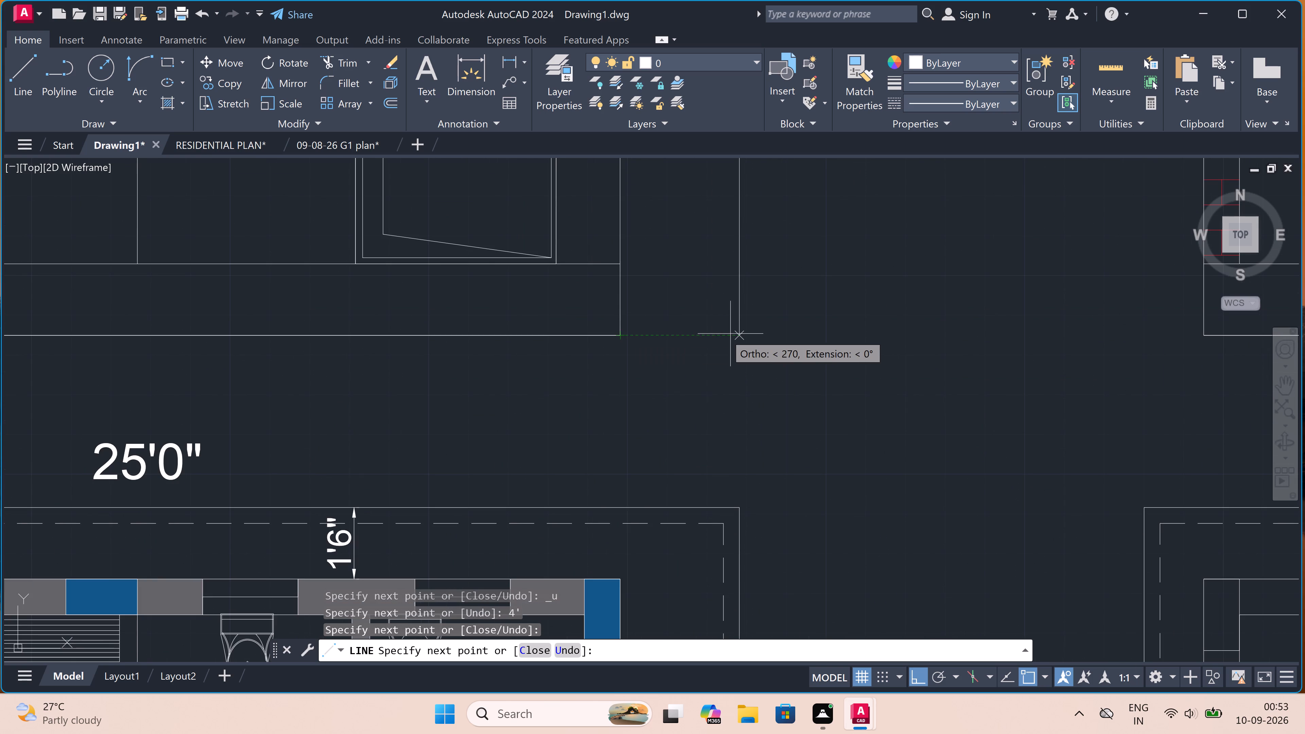
drag(745, 334, 742, 334)
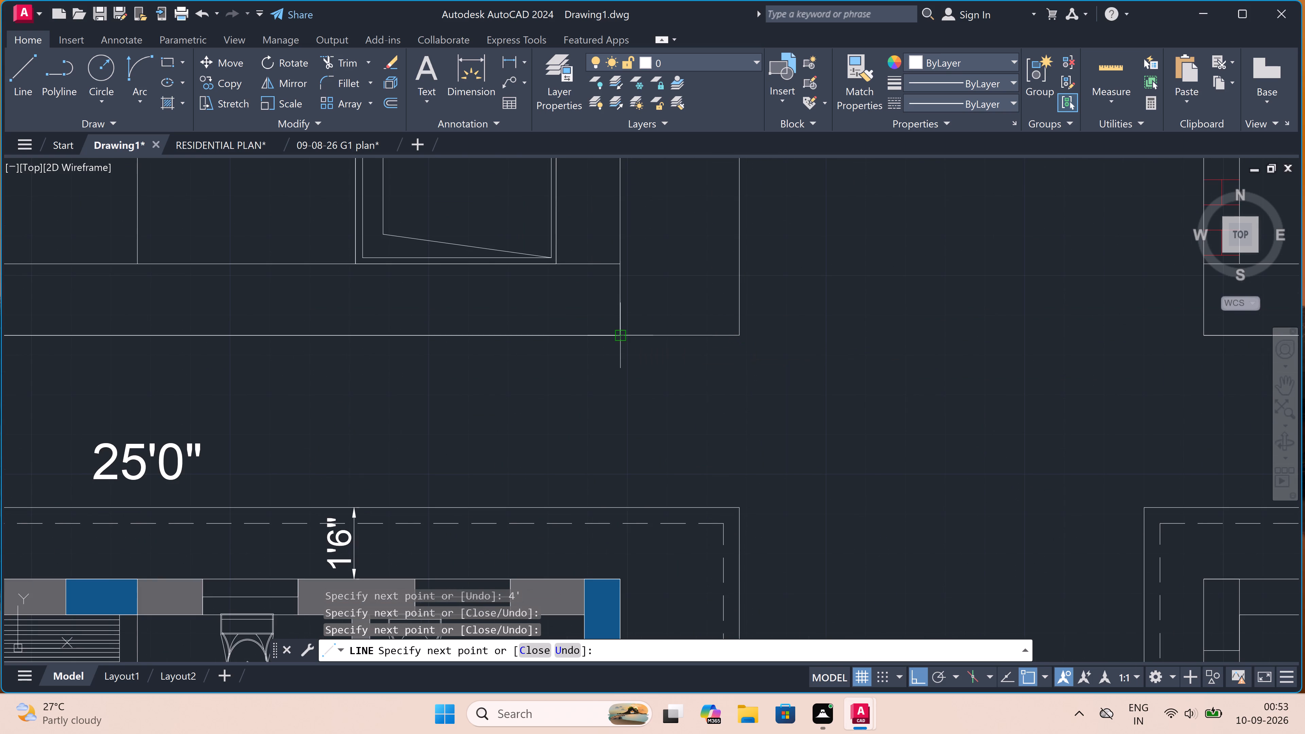
click(615, 336)
key(Escape)
scroll(643, 406, down, 3)
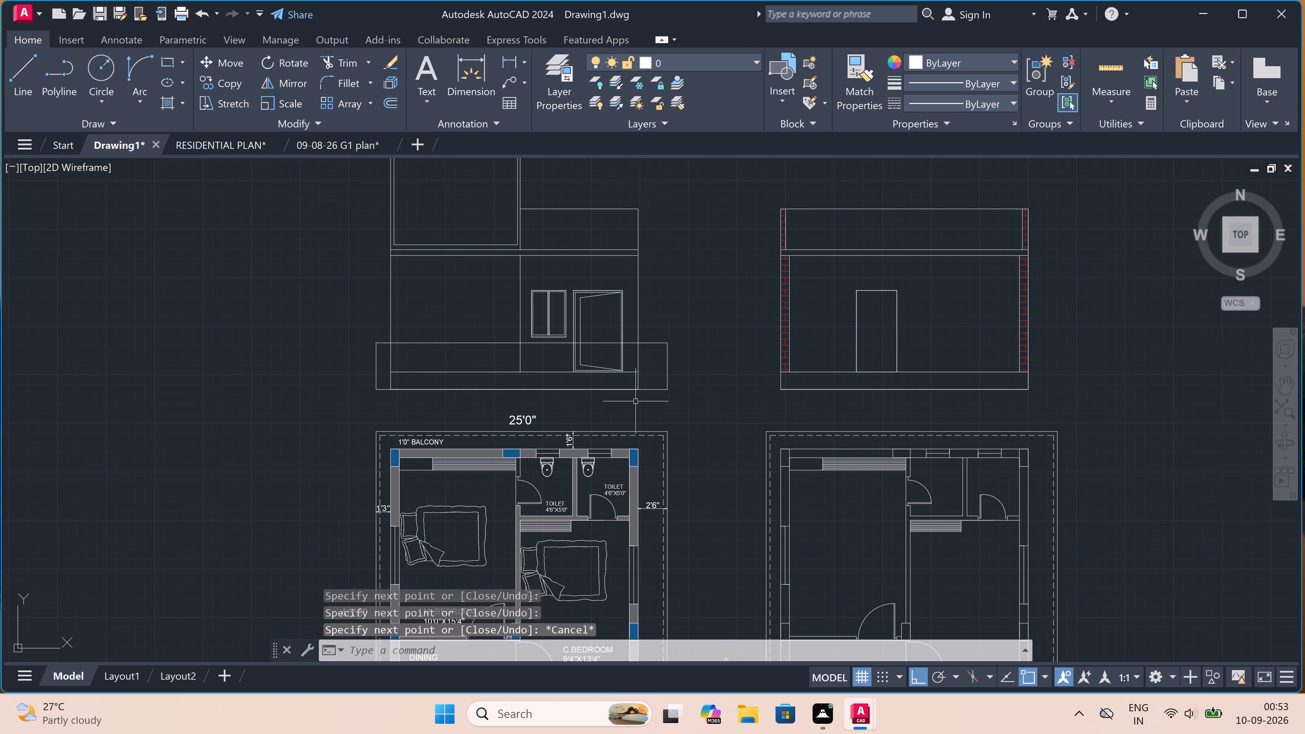
Trim away the wall, door and plinth lines that fall inside the 4' high wall outline at the elevation's base.
scroll(464, 356, up, 2)
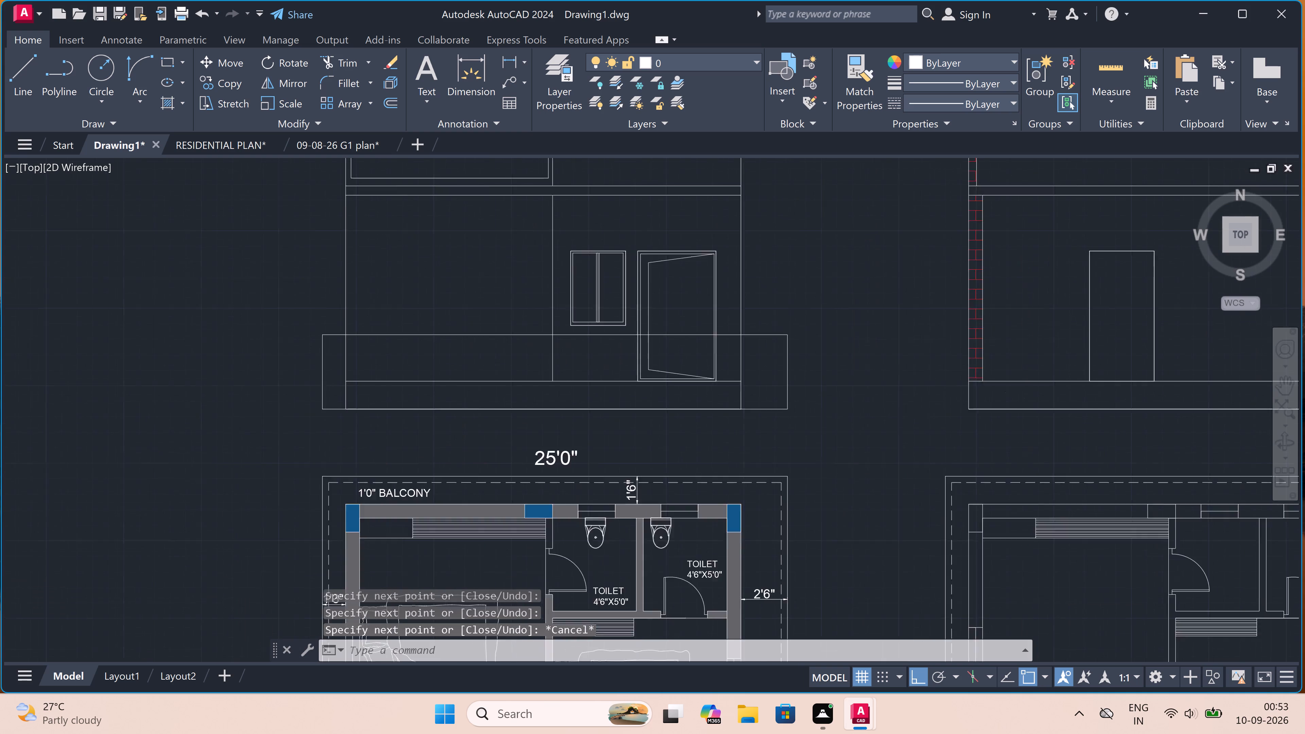
scroll(464, 357, down, 2)
scroll(464, 357, up, 1)
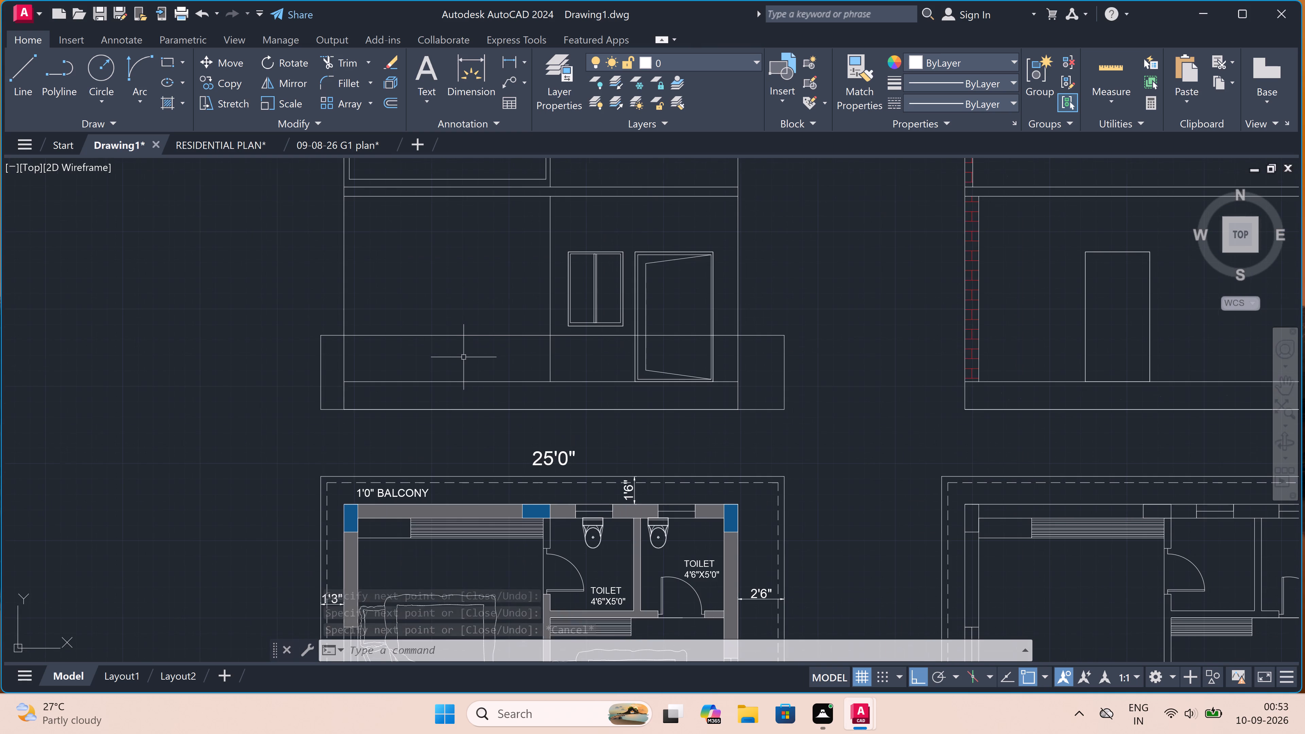
text(tr)
key(space)
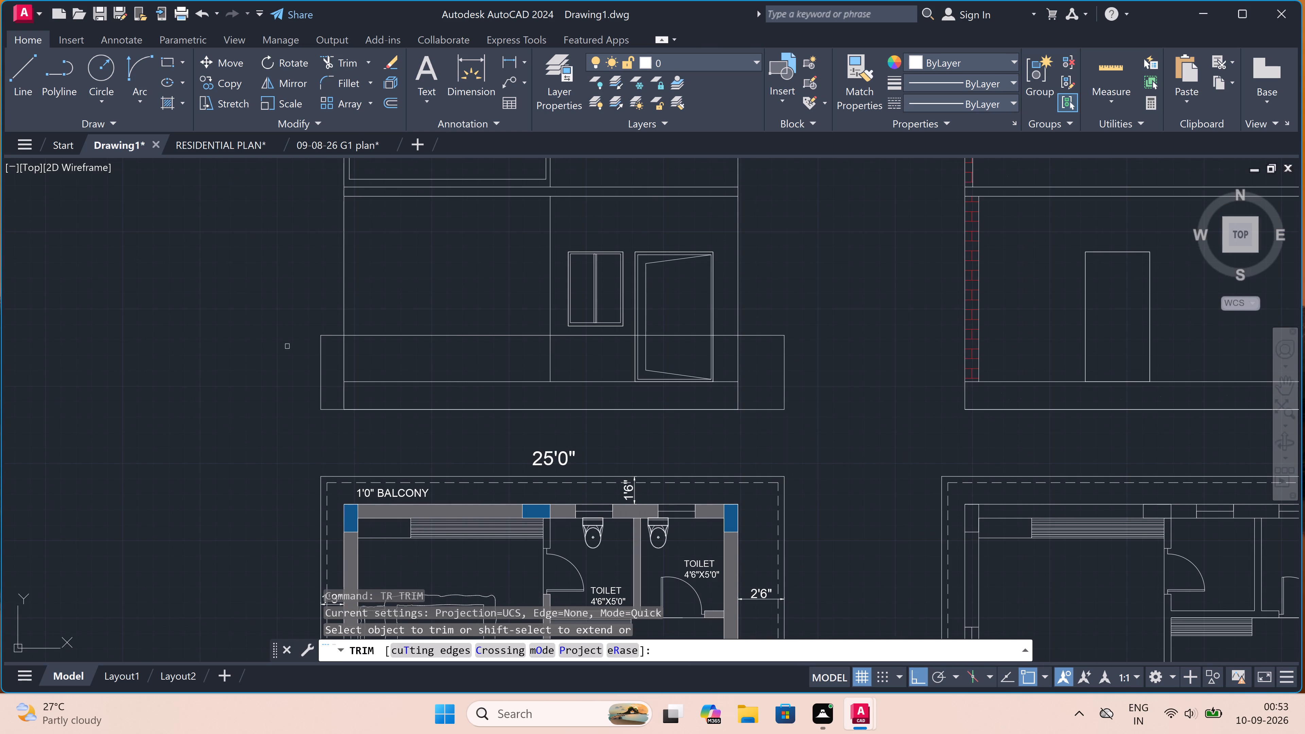
click(335, 363)
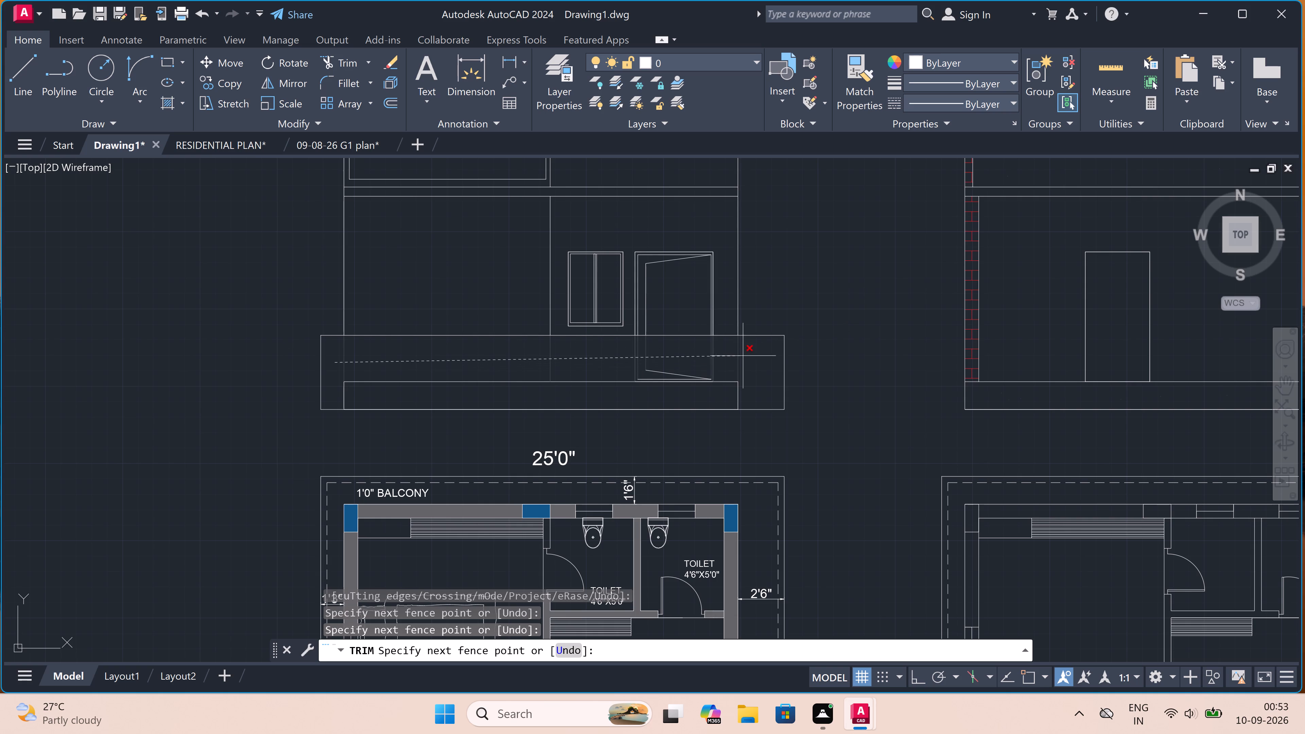
click(750, 359)
click(750, 358)
drag(743, 366, 740, 368)
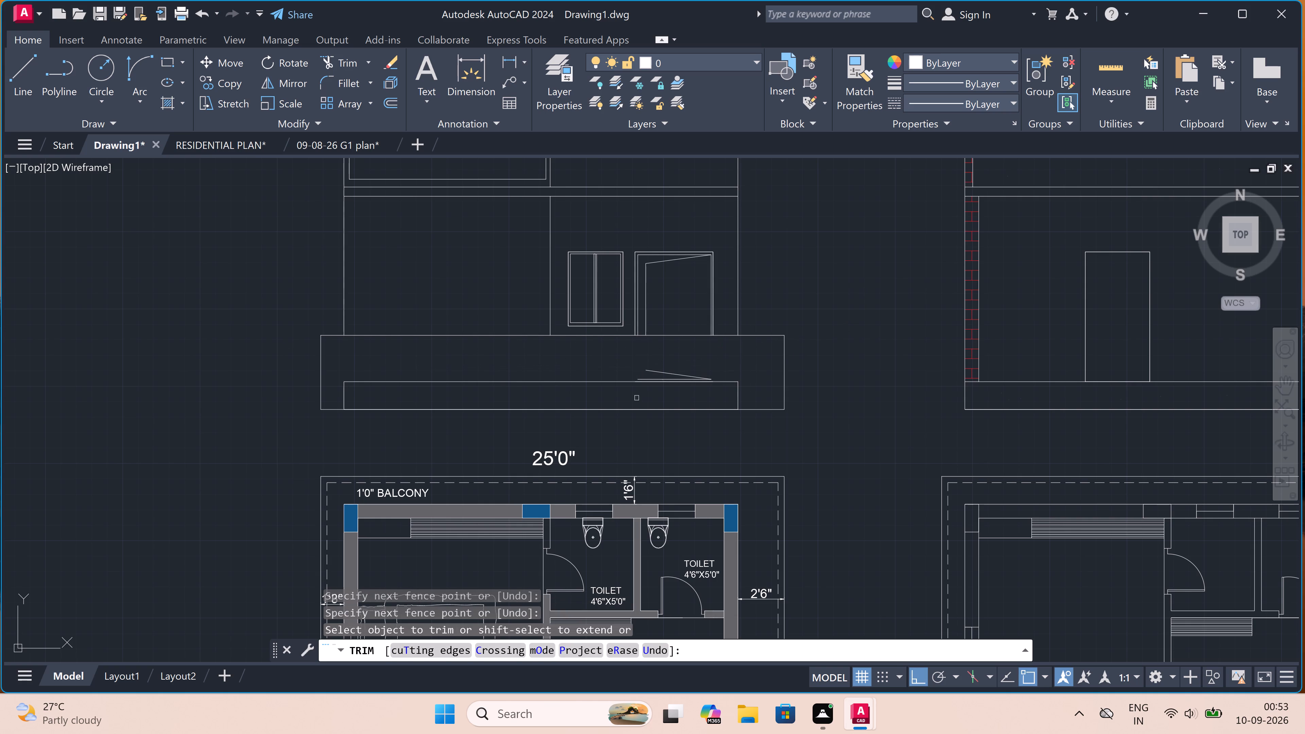
drag(634, 395, 635, 391)
click(703, 353)
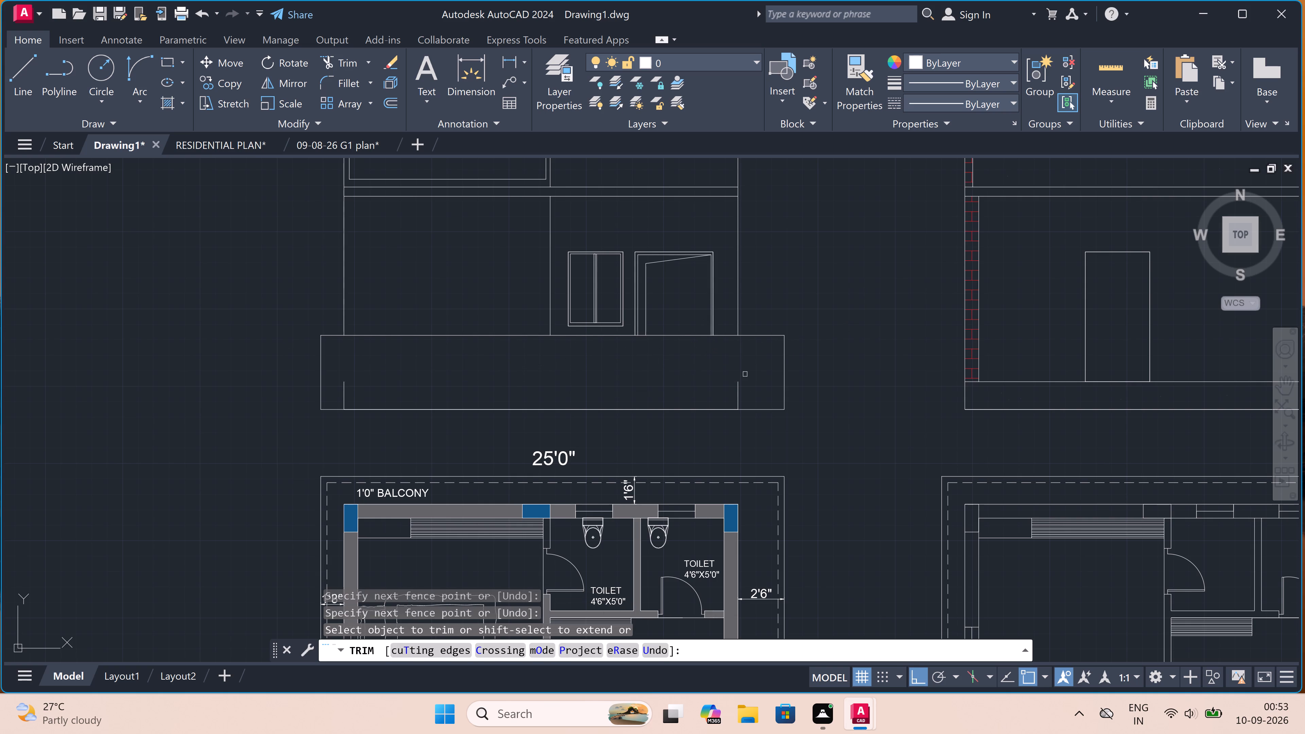
click(747, 378)
click(721, 399)
click(342, 394)
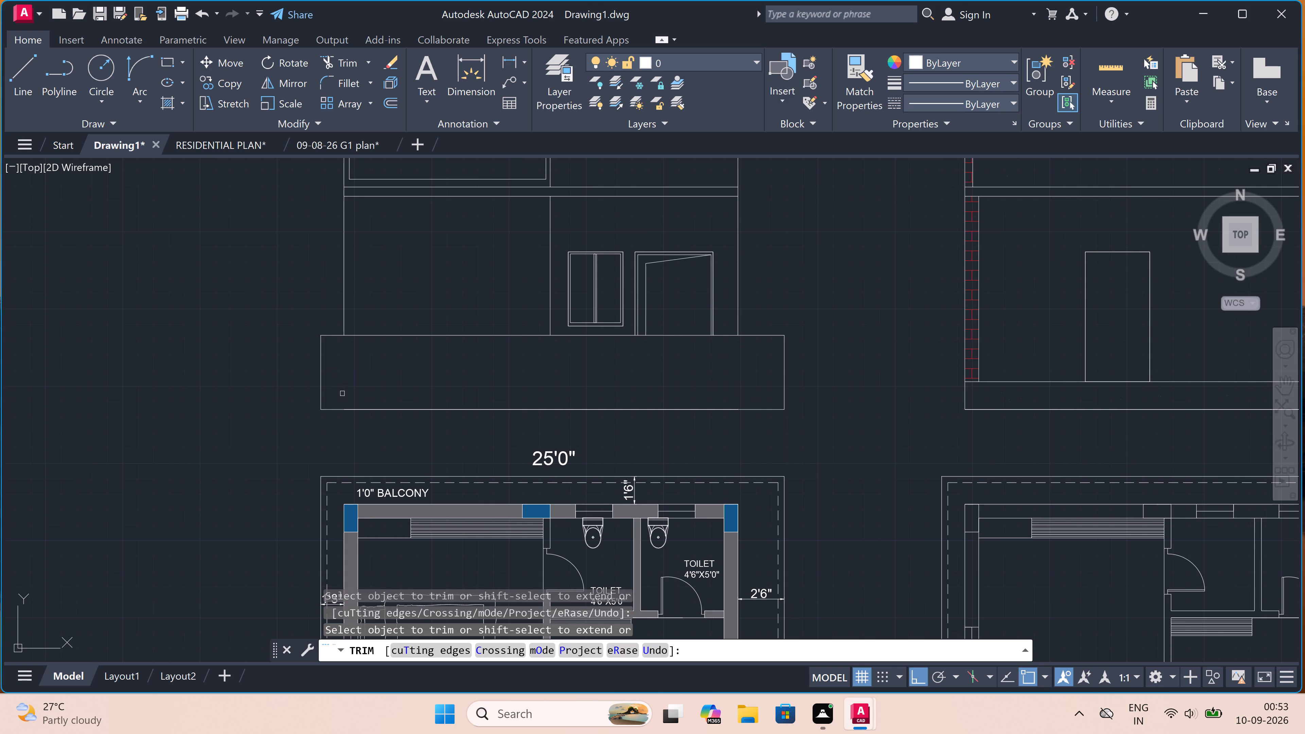
key(Escape)
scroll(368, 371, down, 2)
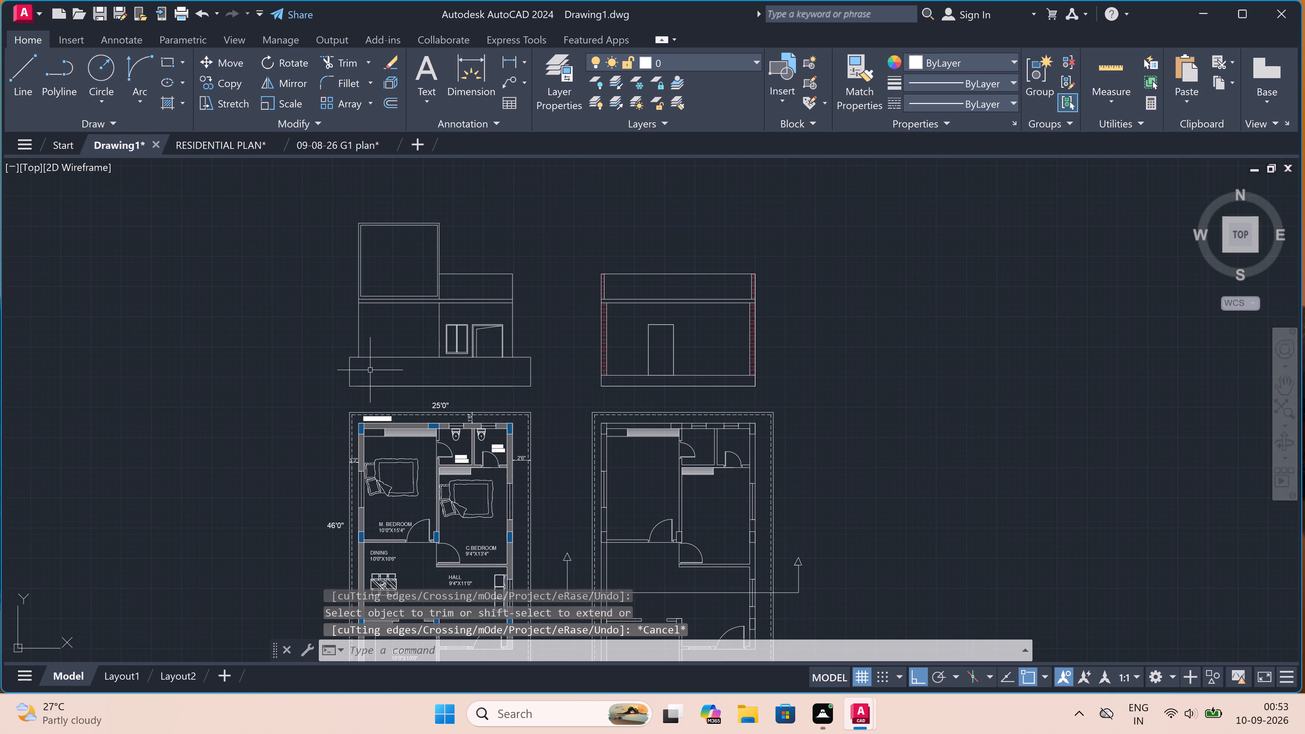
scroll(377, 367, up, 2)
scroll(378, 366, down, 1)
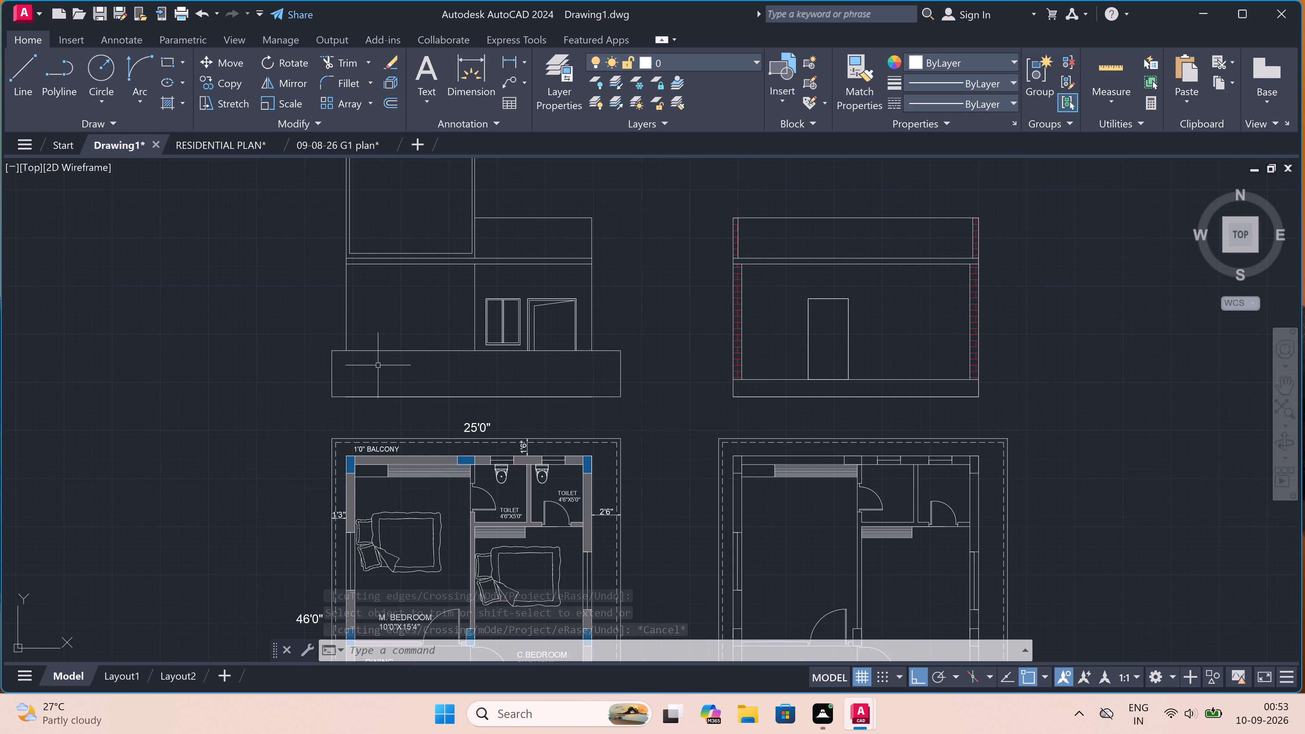
Erase the roof slab's upper line that runs across the full width of the front elevation.
scroll(379, 360, up, 2)
scroll(379, 360, down, 1)
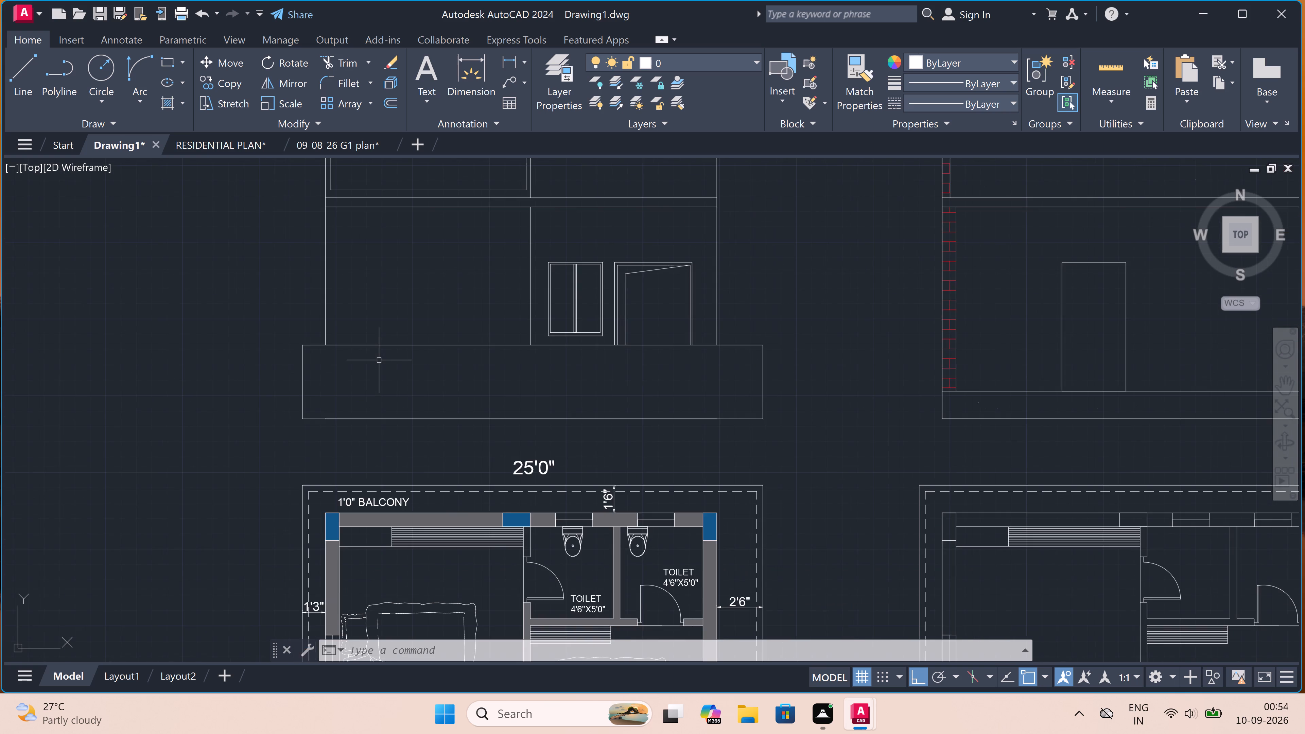
scroll(380, 360, down, 2)
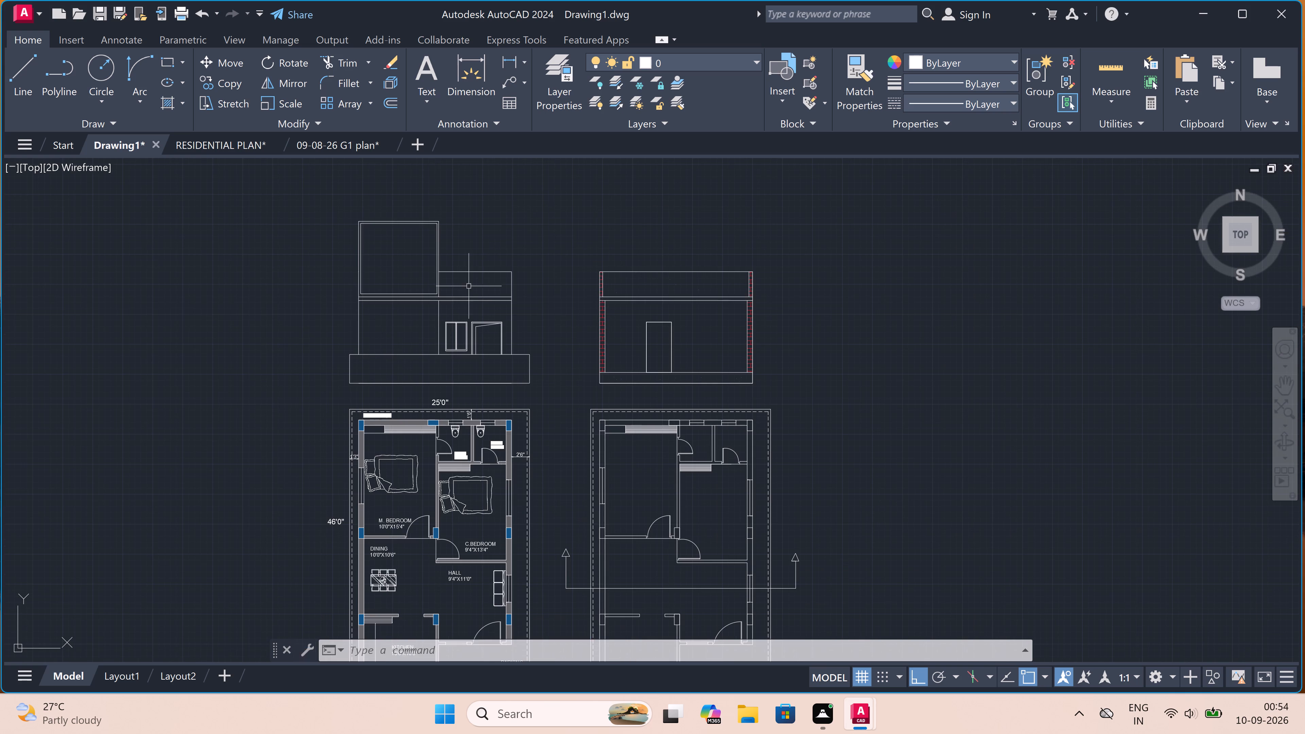
scroll(472, 280, up, 2)
scroll(472, 279, down, 2)
scroll(478, 272, up, 2)
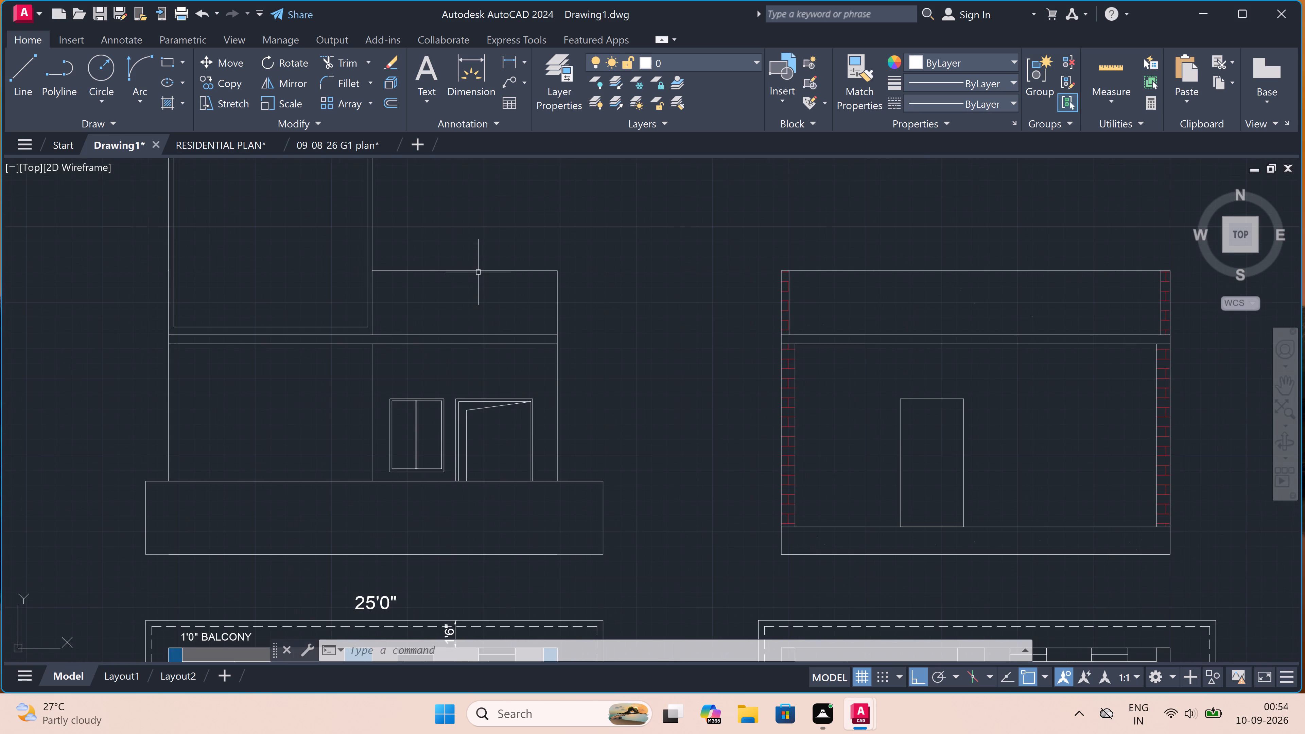
scroll(463, 266, up, 1)
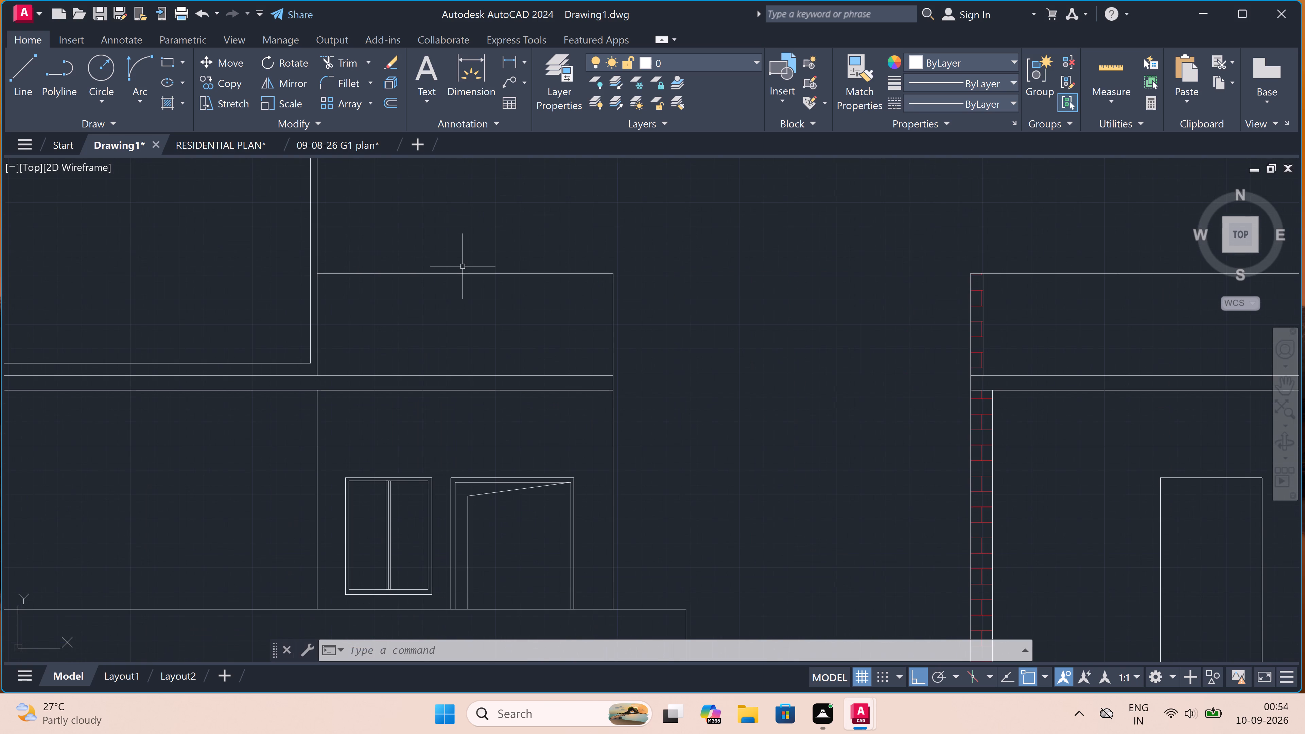
scroll(464, 264, down, 1)
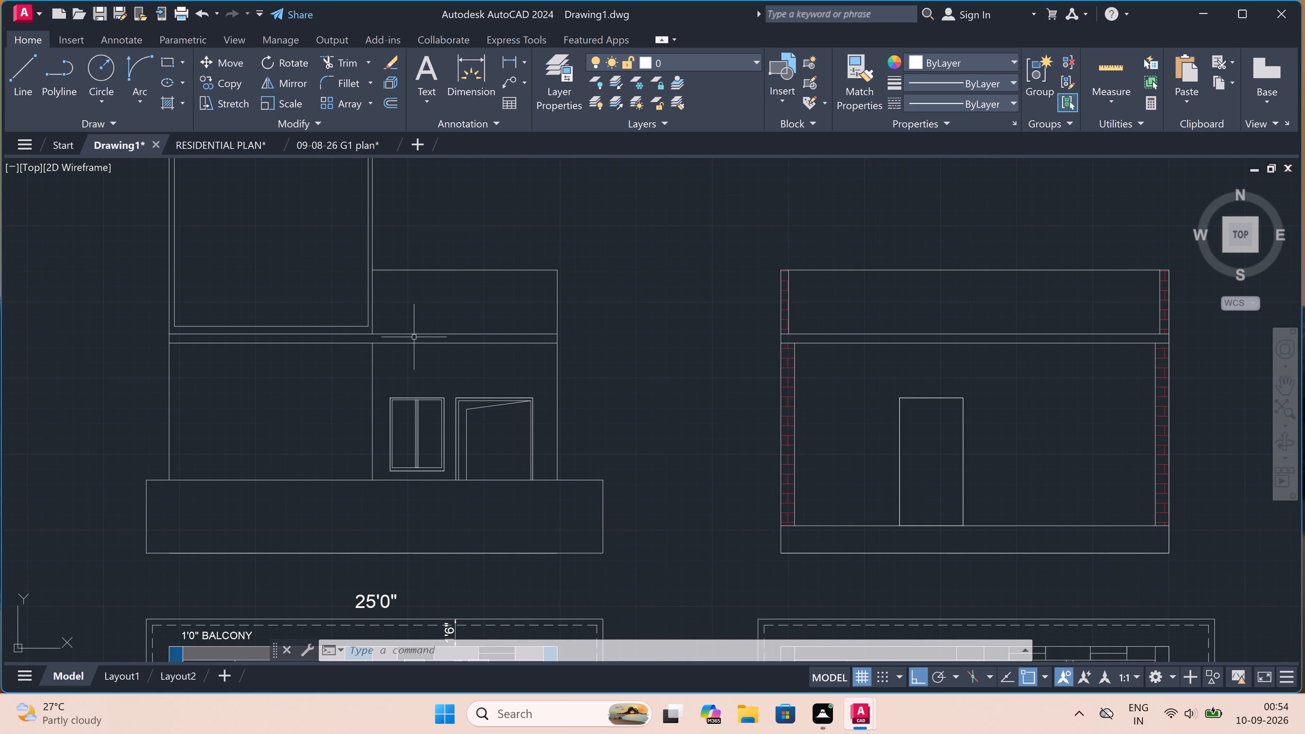
click(411, 334)
key(Delete)
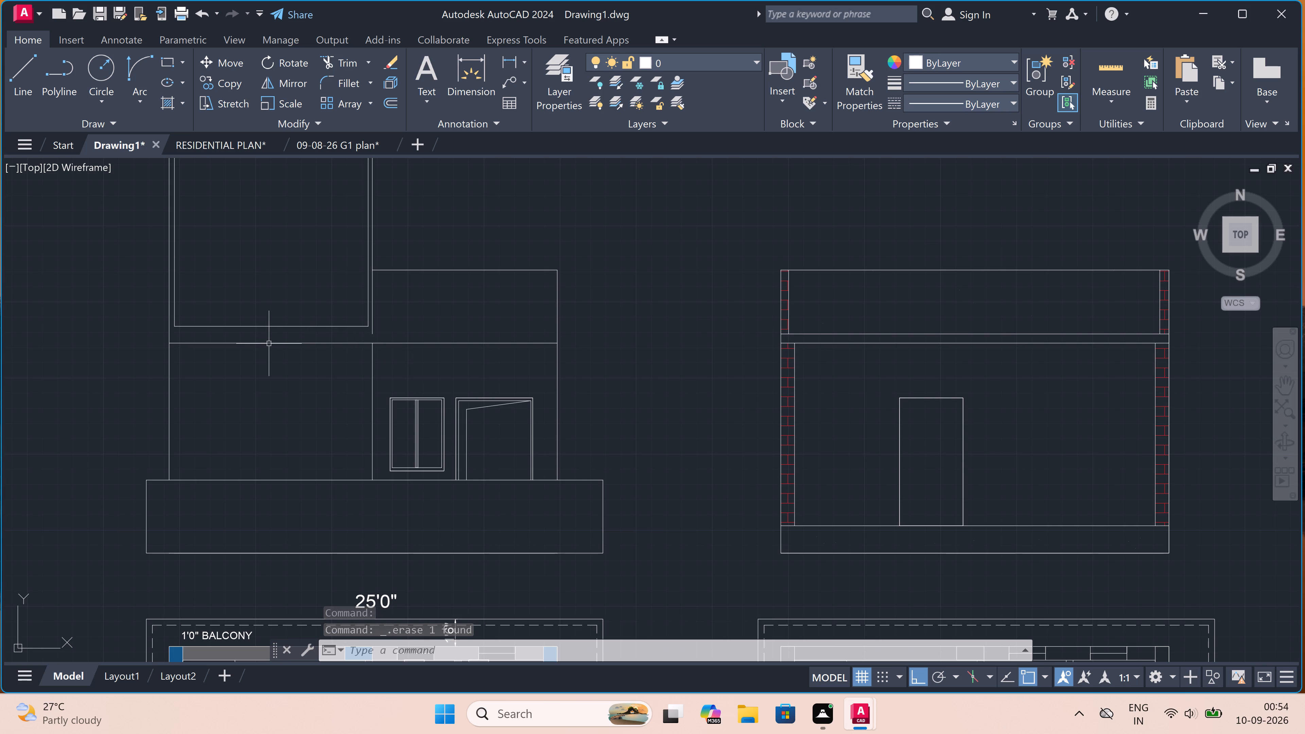
Draw a line closing the raised block's base, from its lower-right corner across to the elevation's left wall line.
key(l)
key(space)
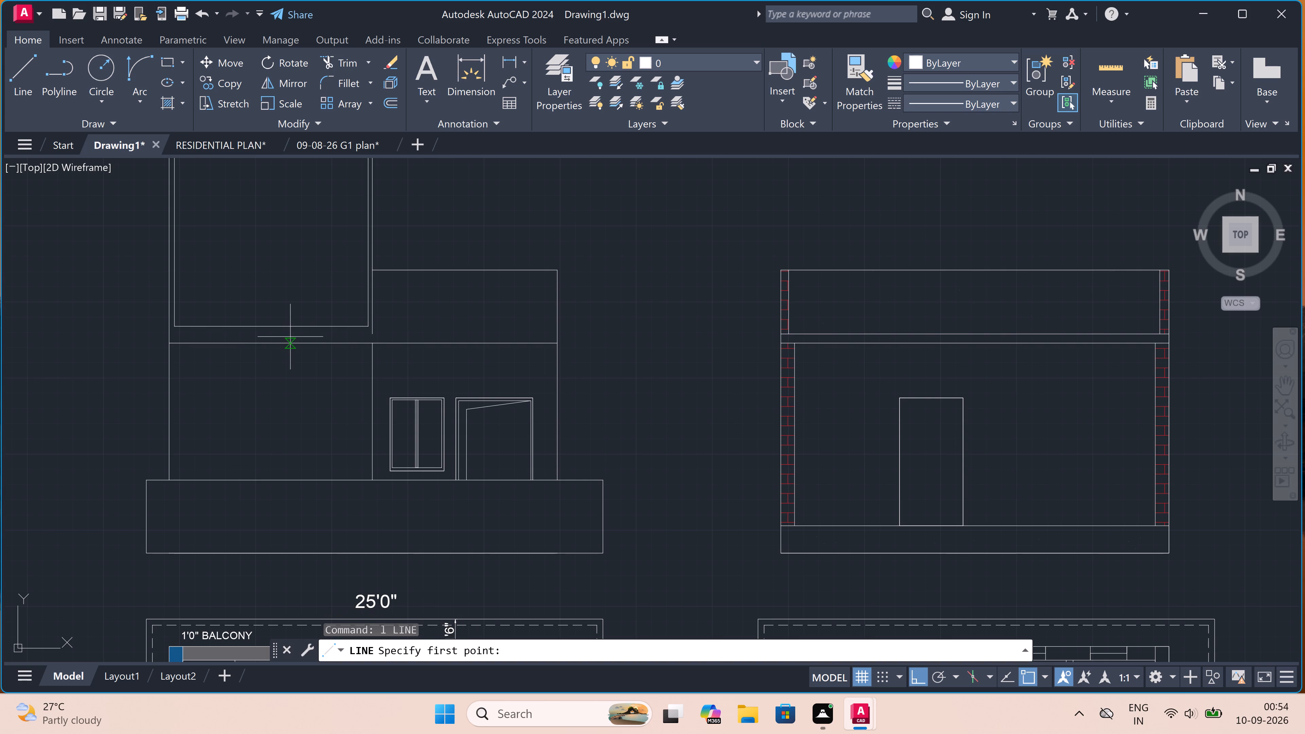
scroll(374, 338, up, 1)
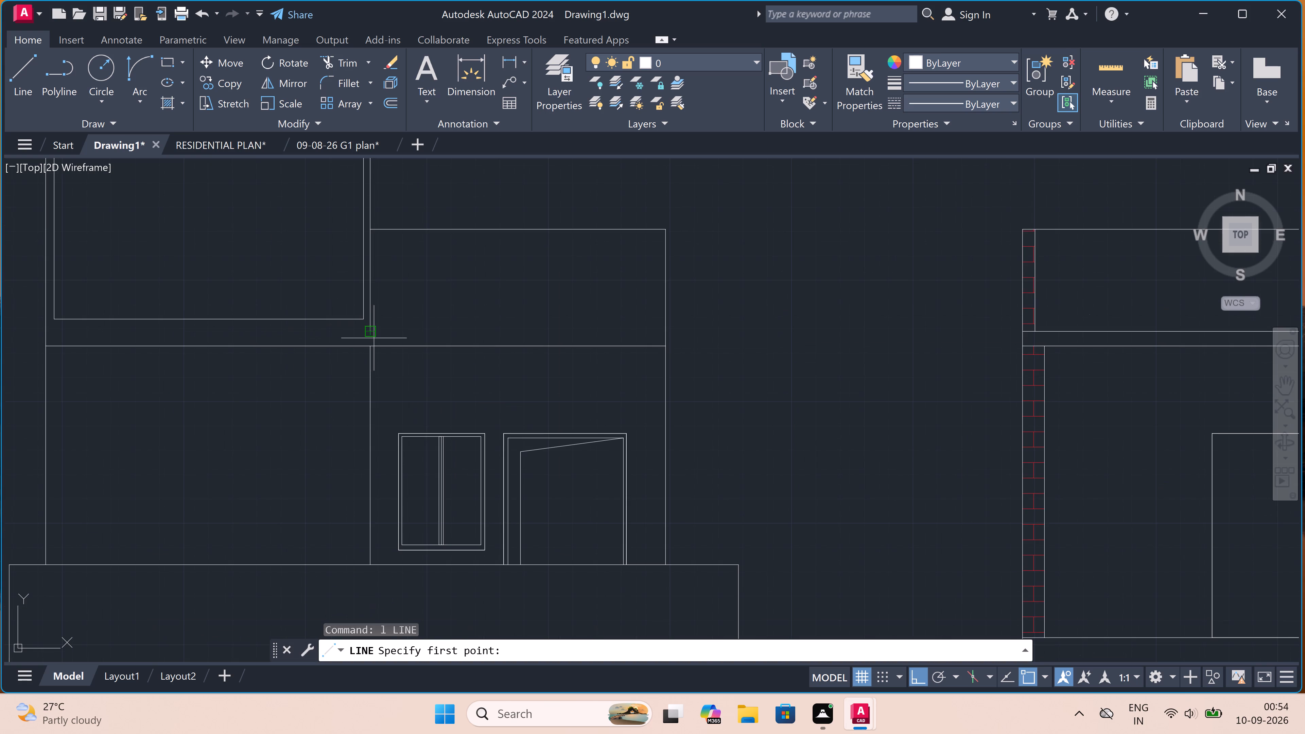
drag(367, 331, 359, 332)
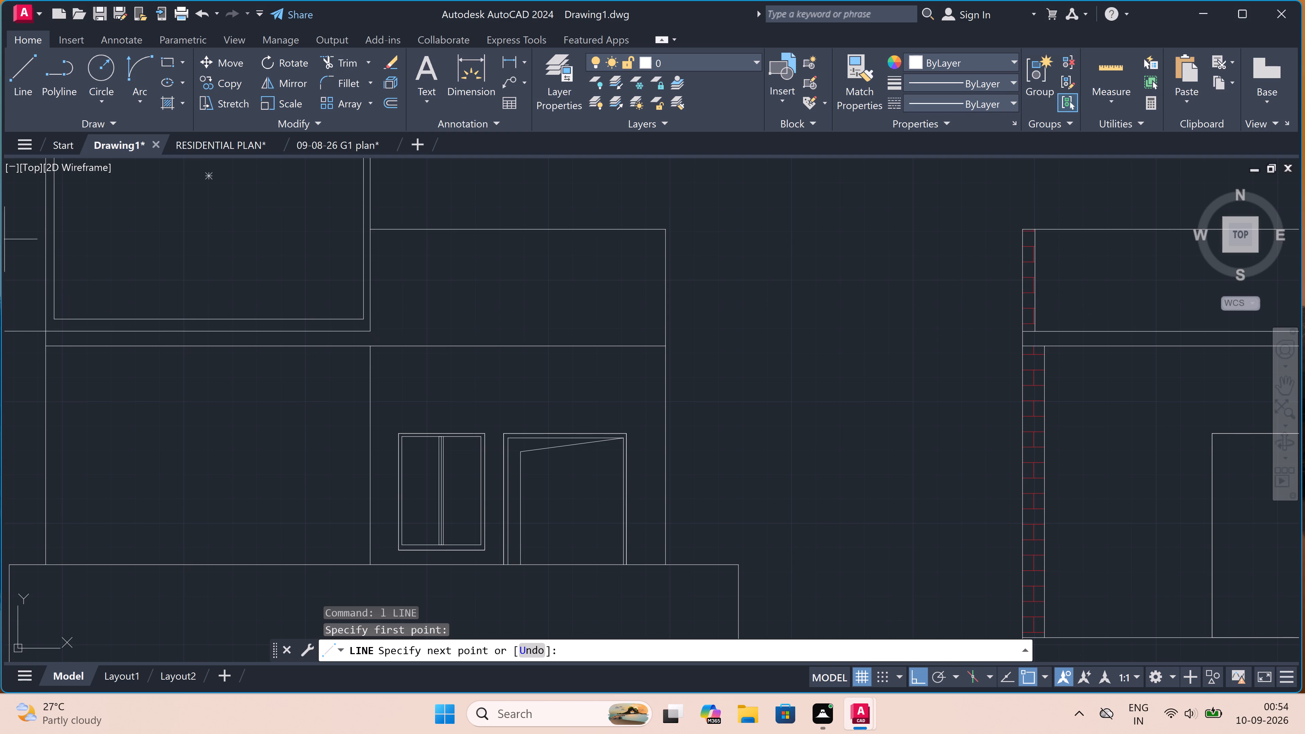
click(49, 327)
key(Escape)
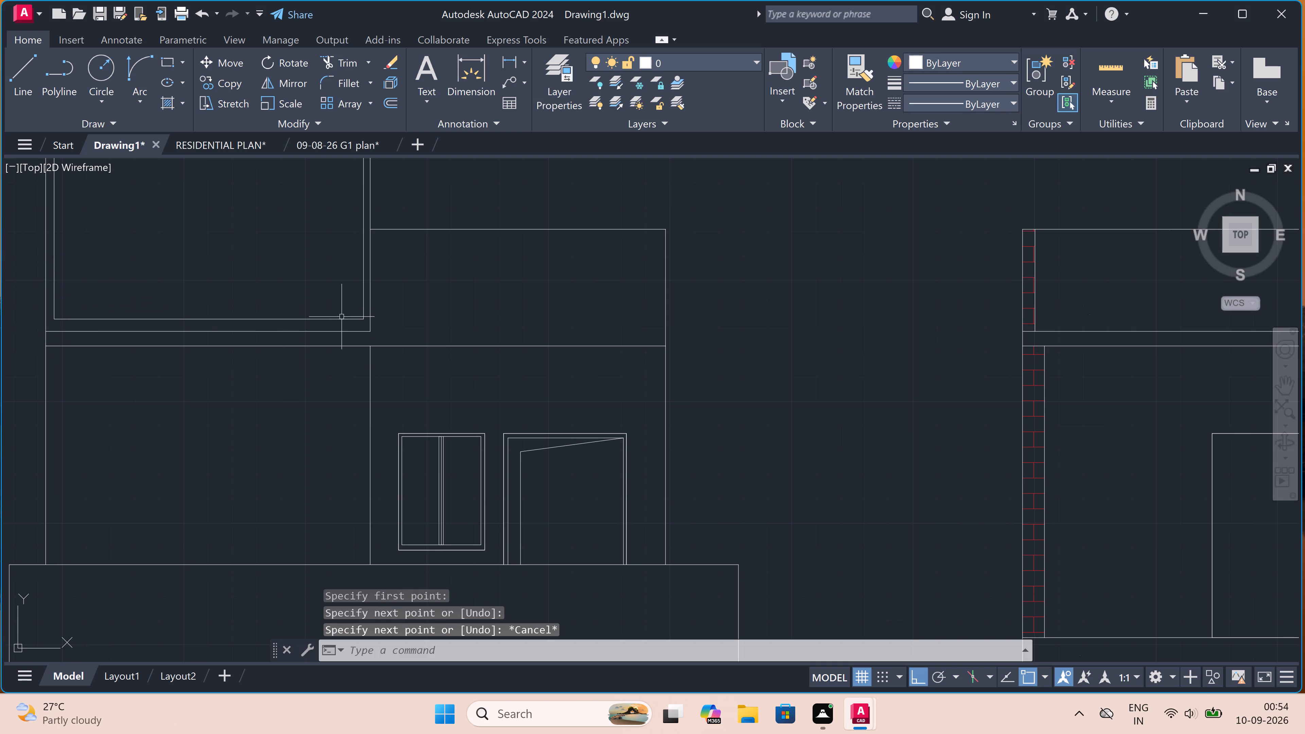
Draw a small rectangular projection about 1'1" wide and 1'5" high outward from the raised block's top-right corner.
scroll(519, 268, down, 2)
scroll(525, 267, up, 2)
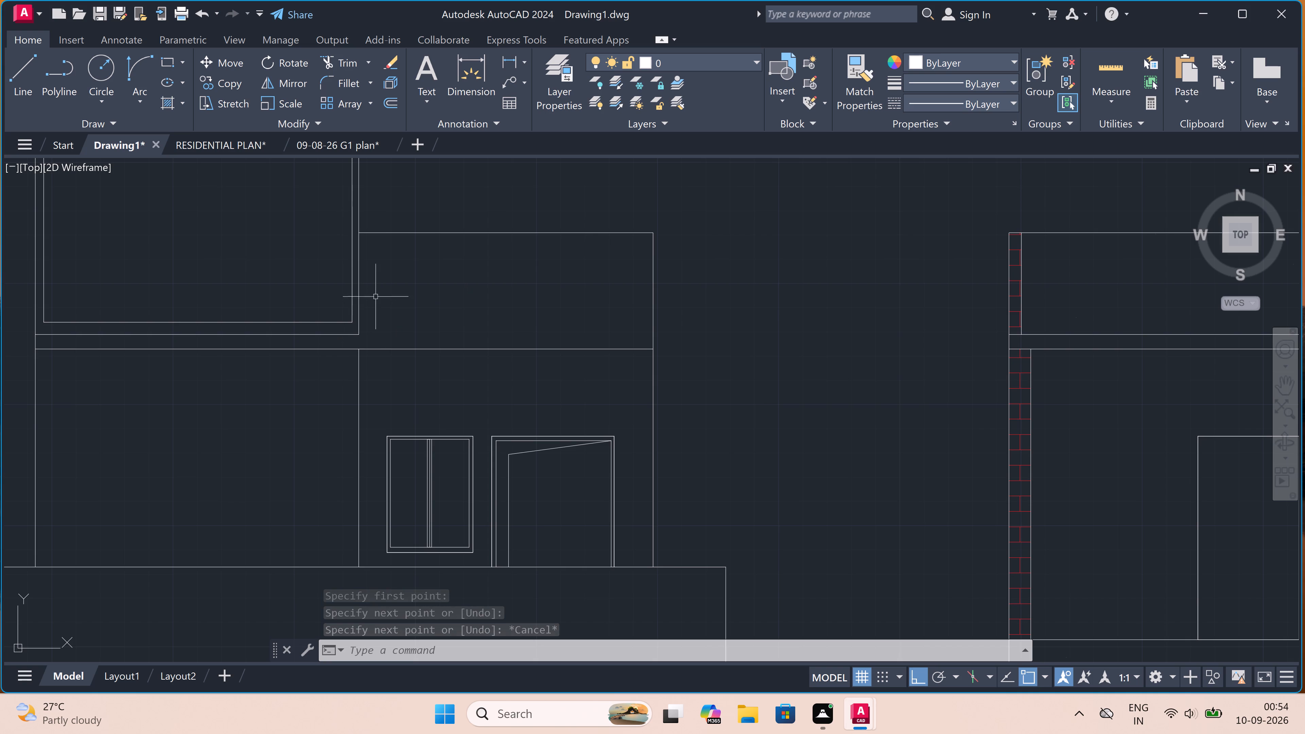
scroll(382, 248, up, 1)
scroll(397, 258, down, 2)
scroll(455, 269, down, 1)
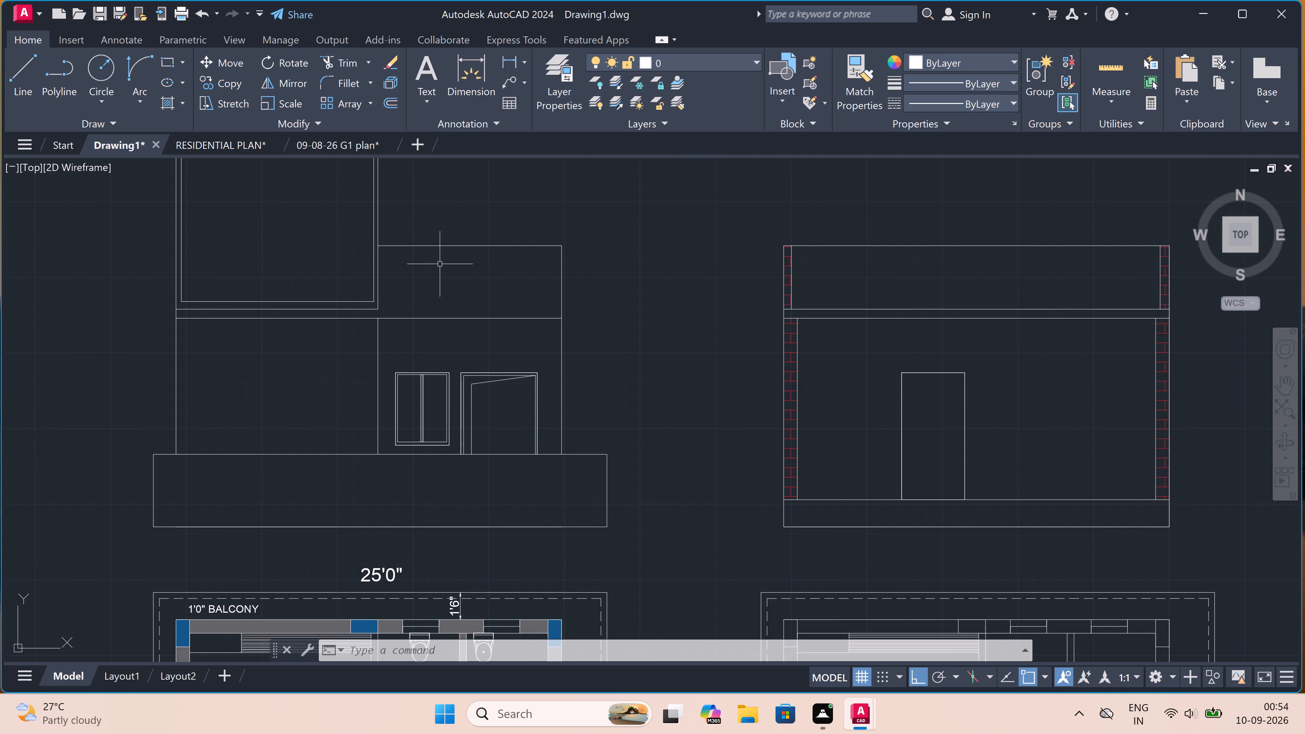
scroll(477, 252, up, 1)
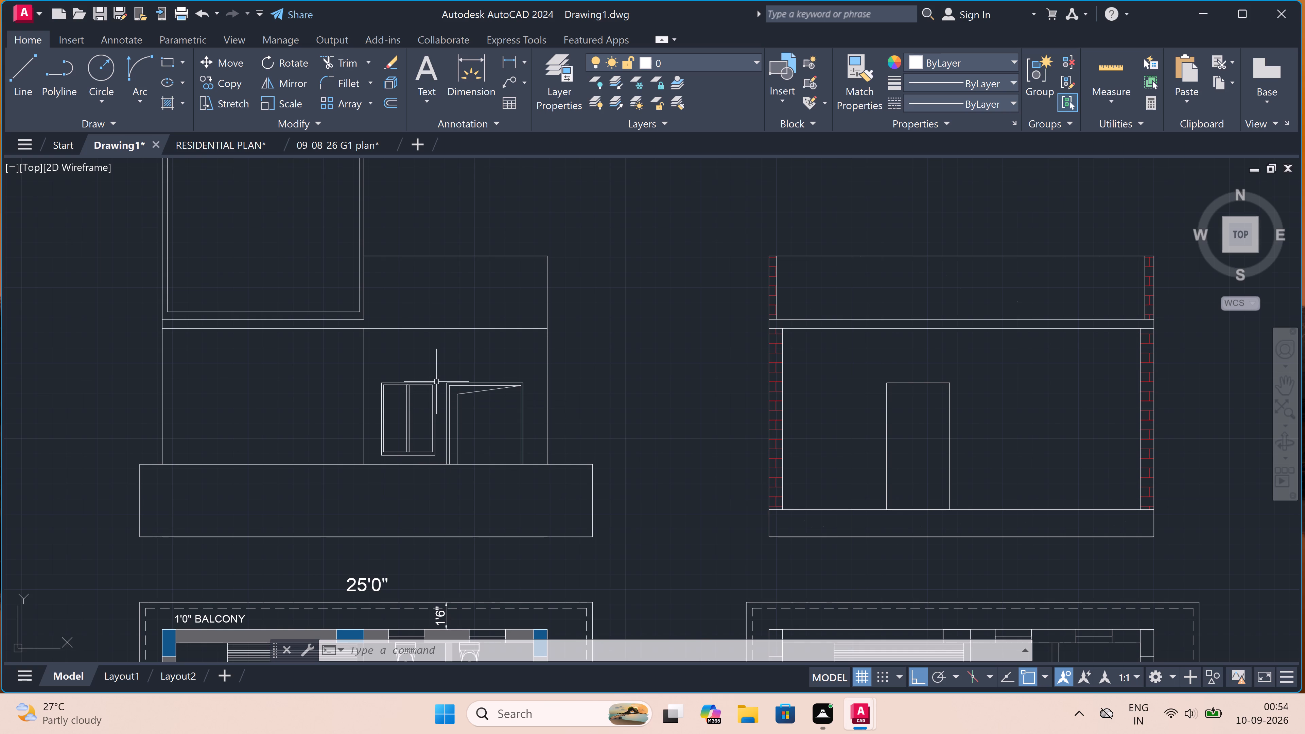
scroll(437, 371, down, 1)
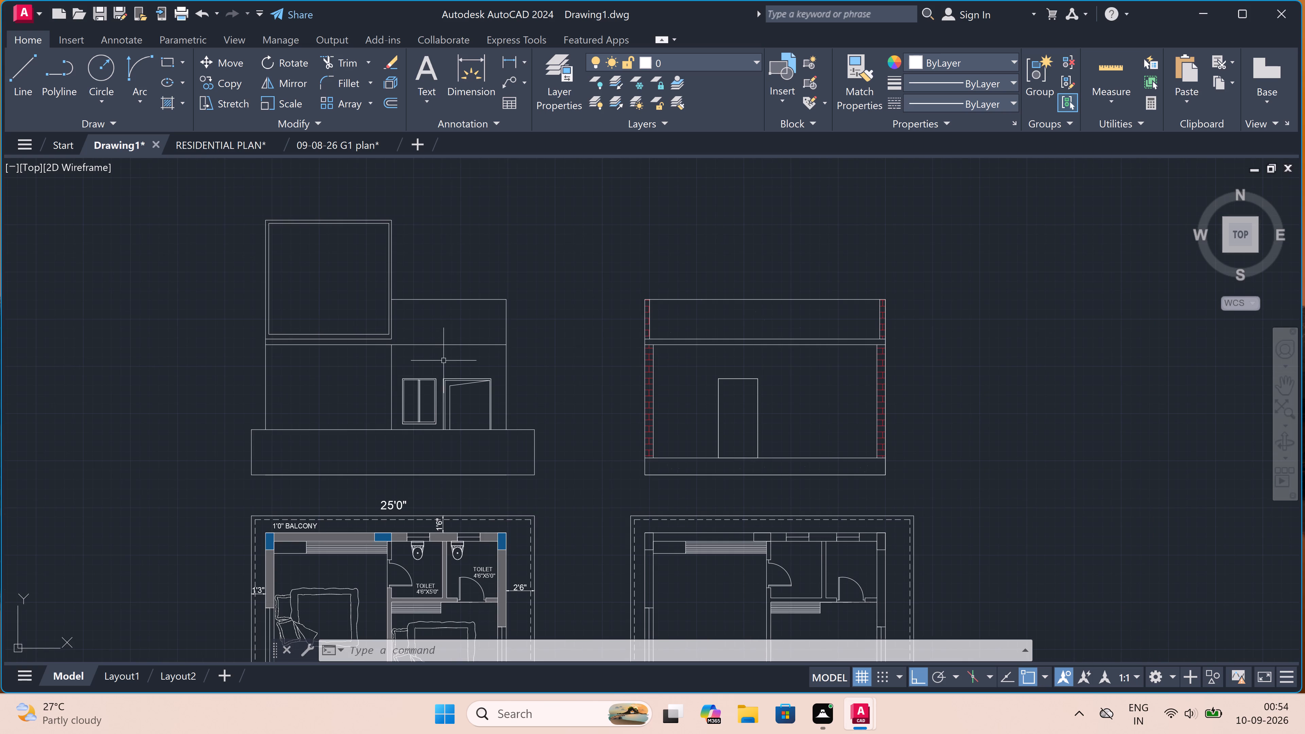
scroll(440, 282, up, 1)
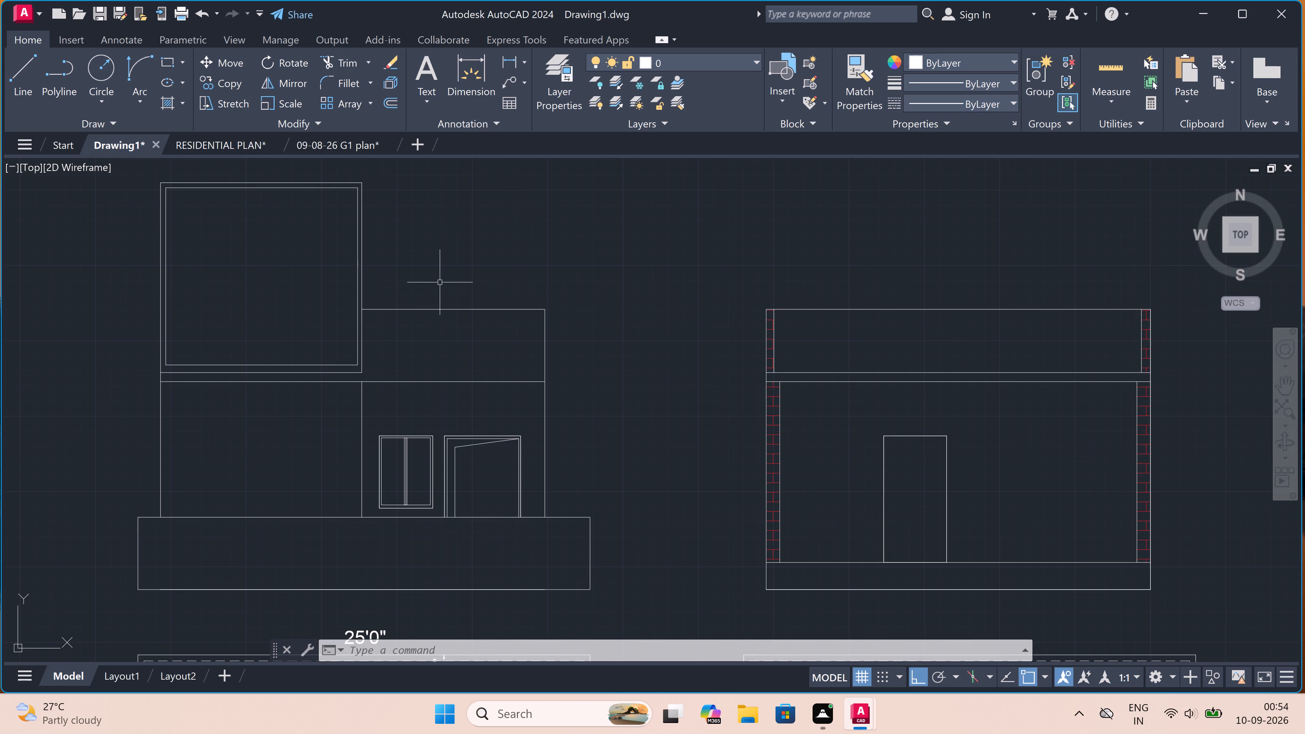
scroll(440, 282, down, 1)
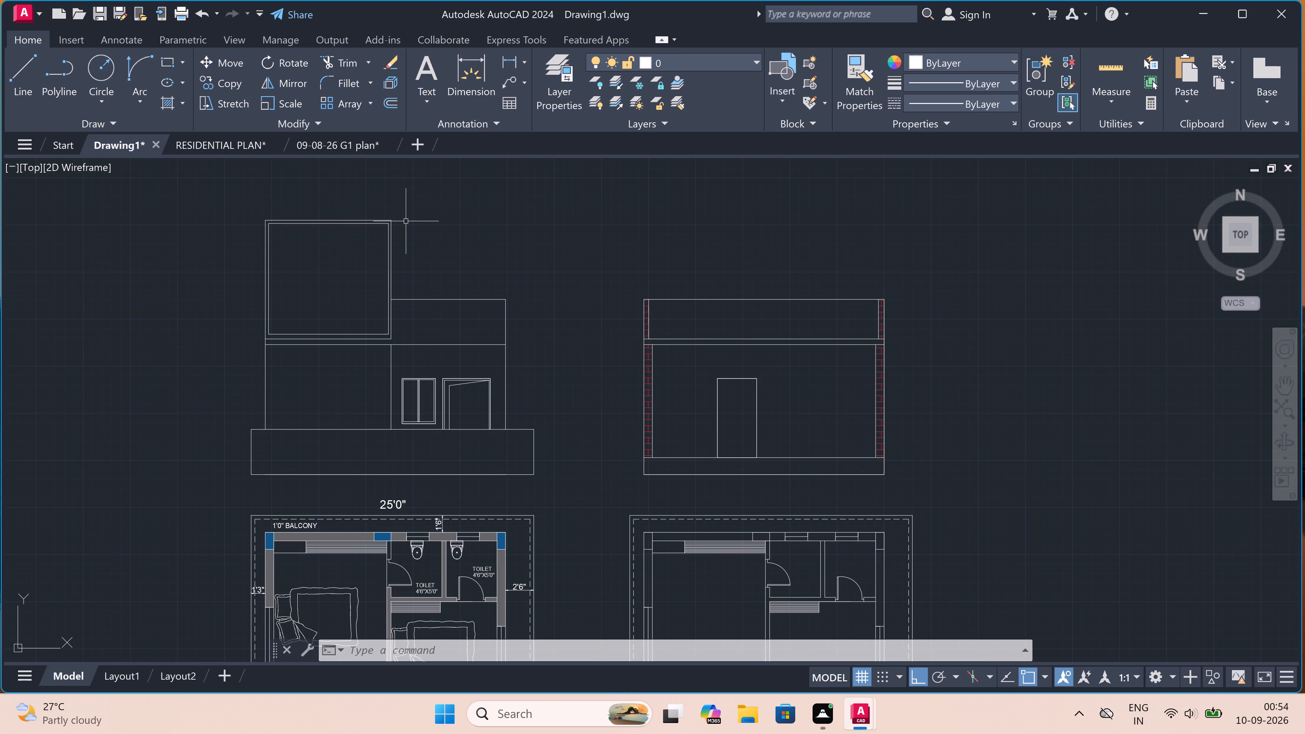
scroll(401, 212, up, 1)
key(l)
key(space)
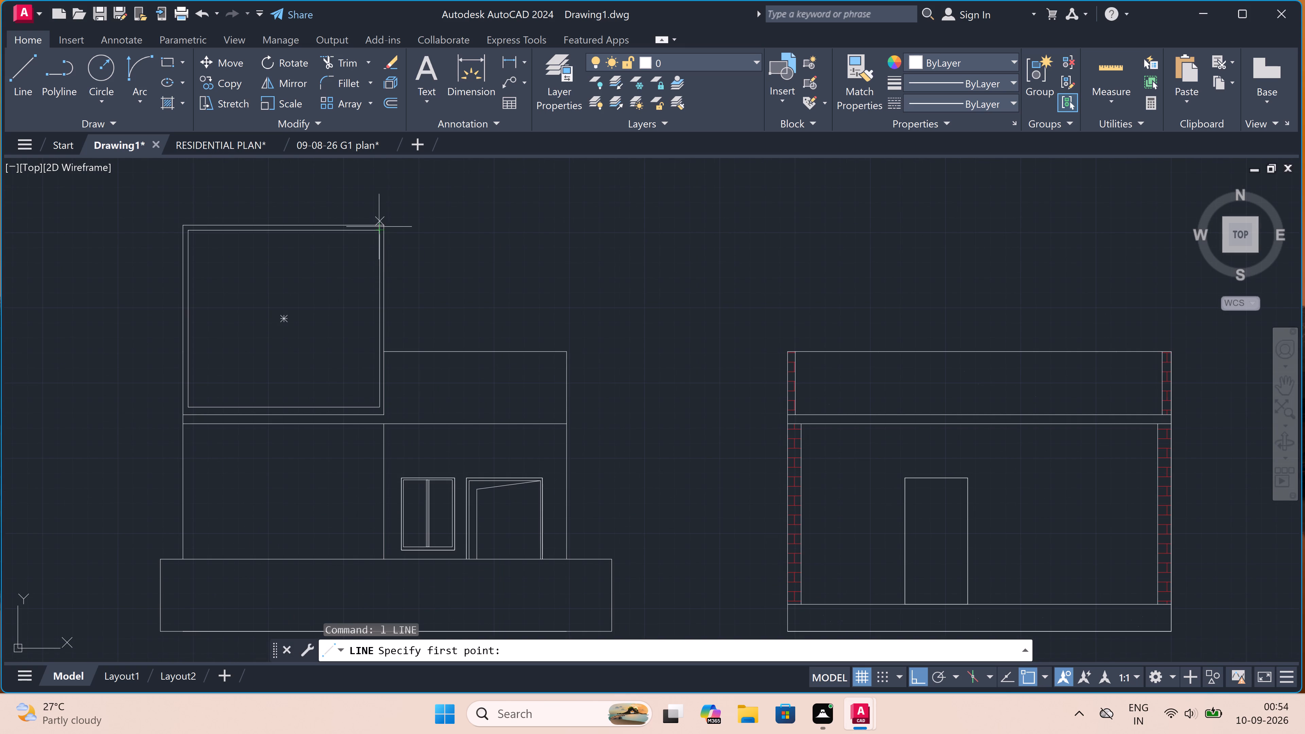
scroll(380, 224, up, 1)
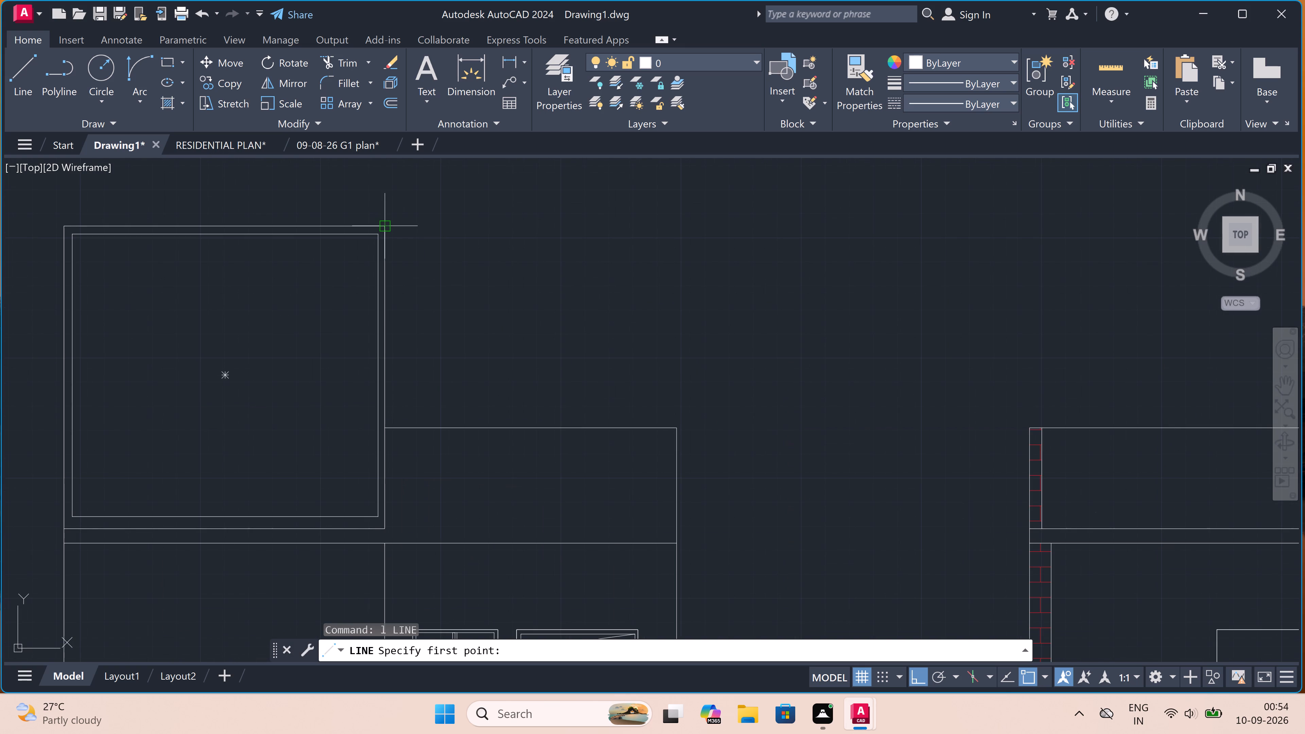
click(384, 221)
click(417, 229)
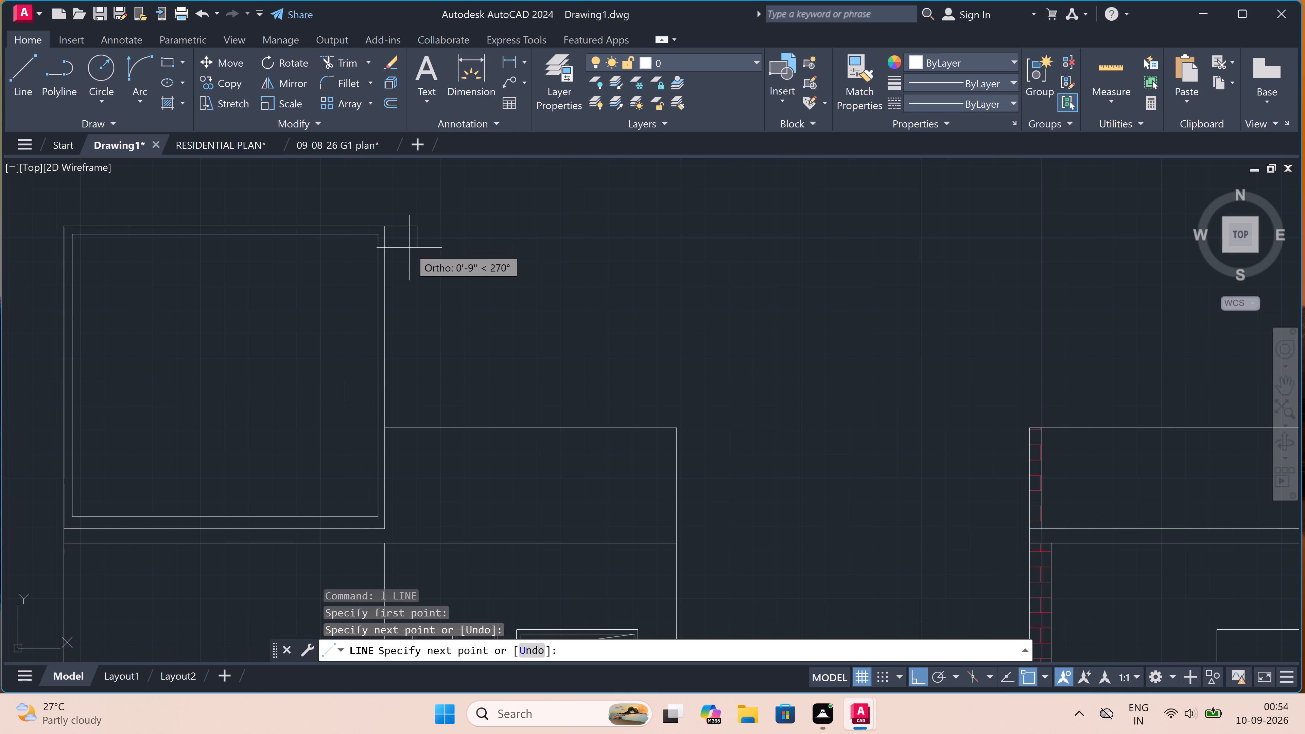
click(415, 265)
click(413, 266)
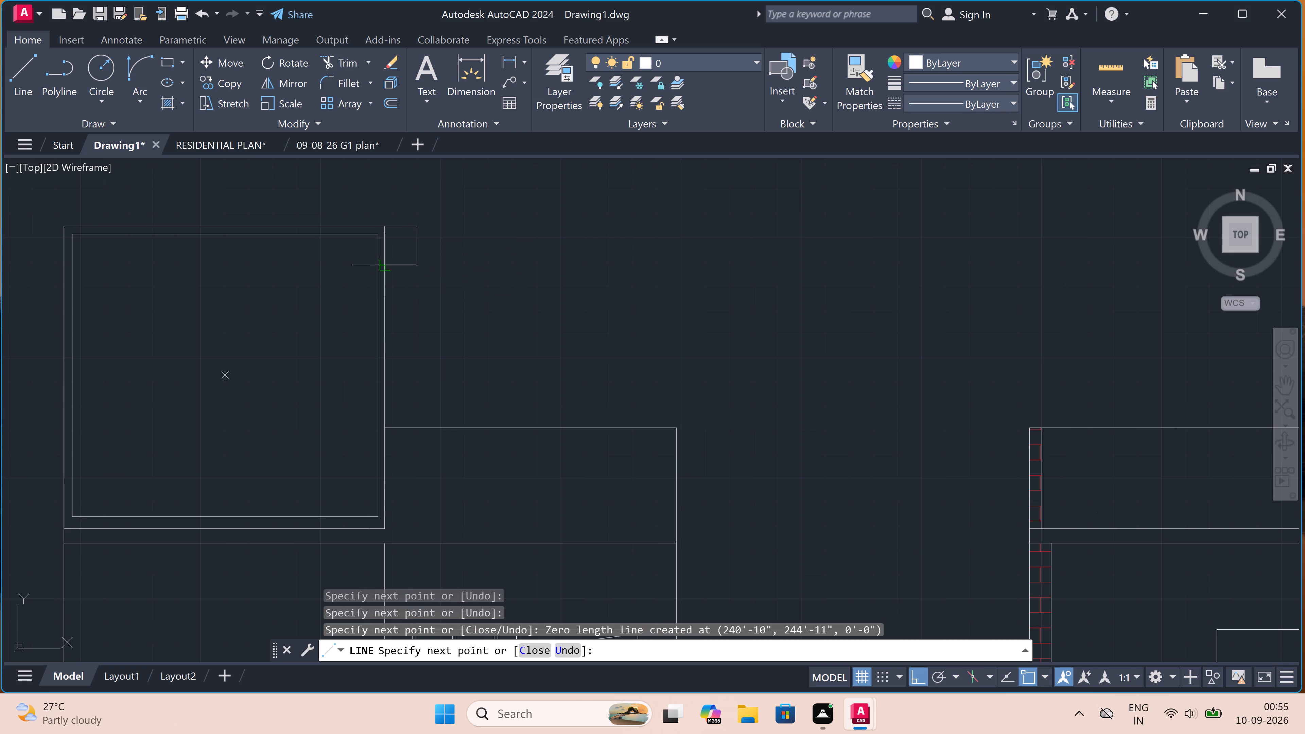
double_click(386, 261)
key(Escape)
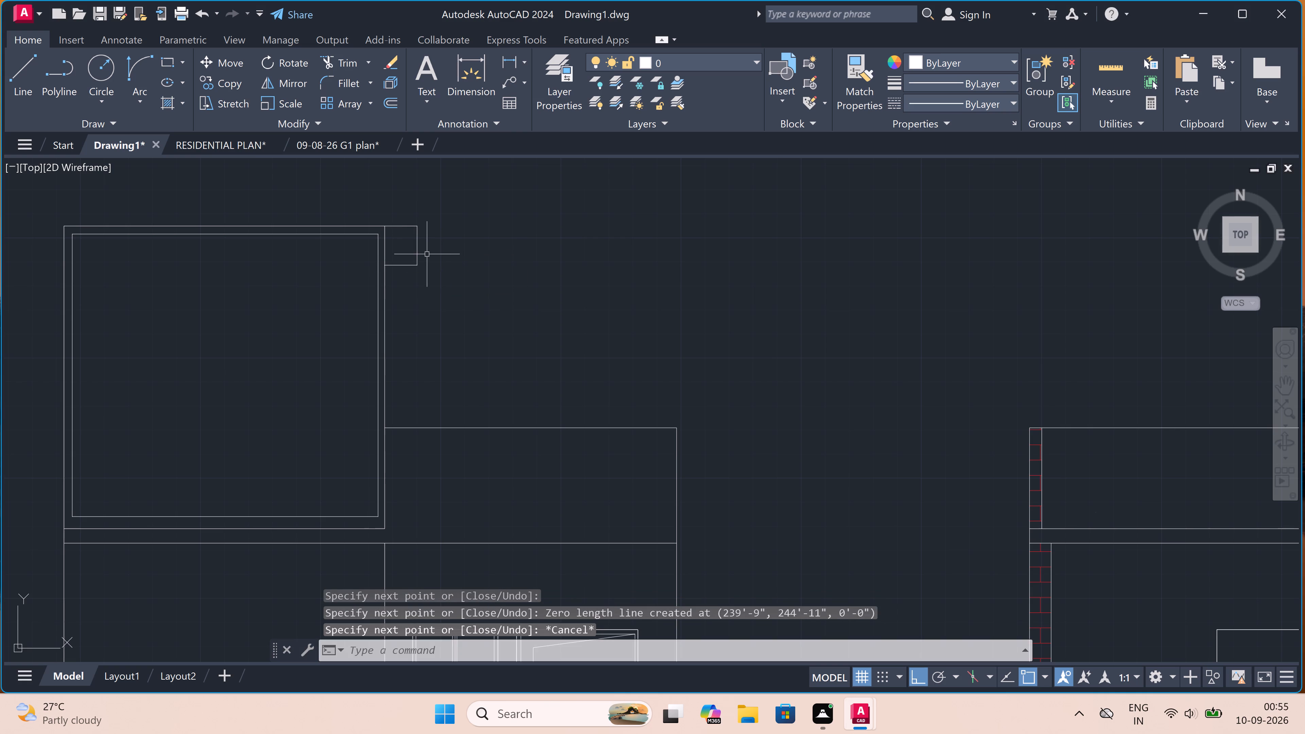
Draw a sloping line from the projection's lower outer corner down to the raised block's right edge.
text(l)
key(space)
drag(415, 265, 411, 270)
double_click(389, 281)
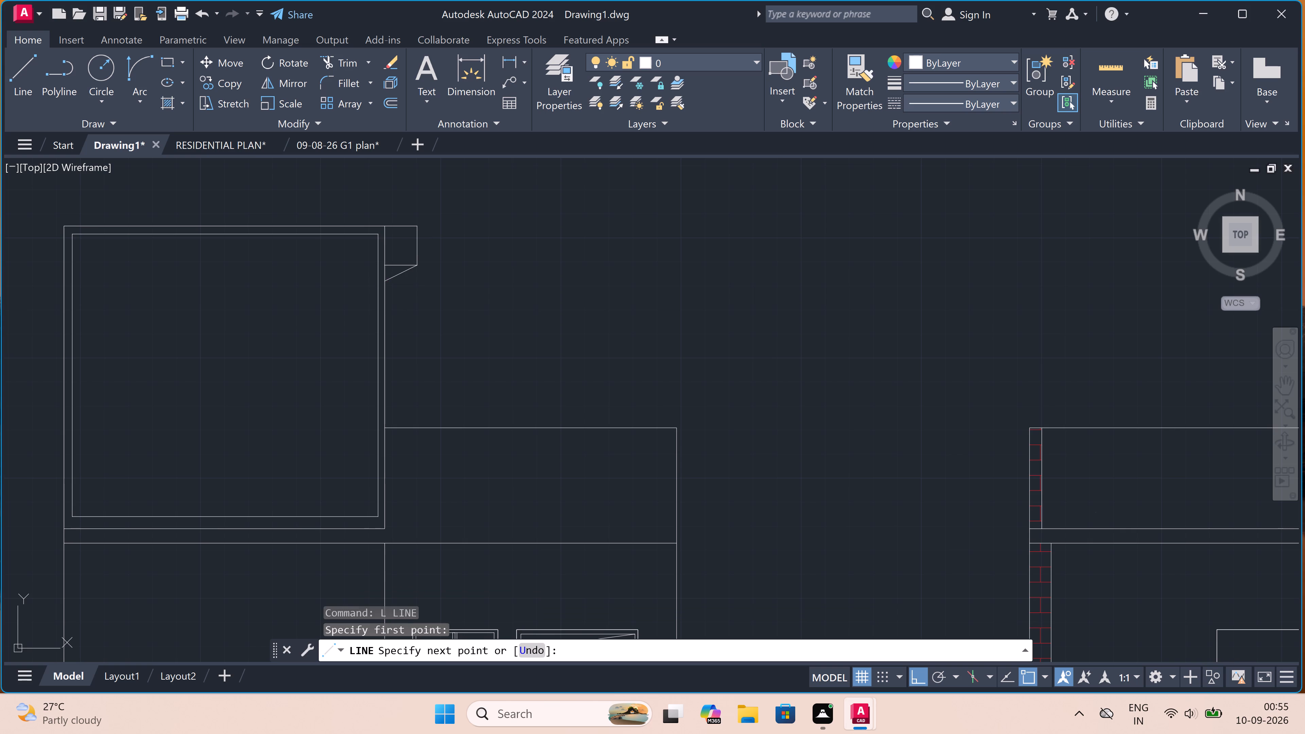
key(Escape)
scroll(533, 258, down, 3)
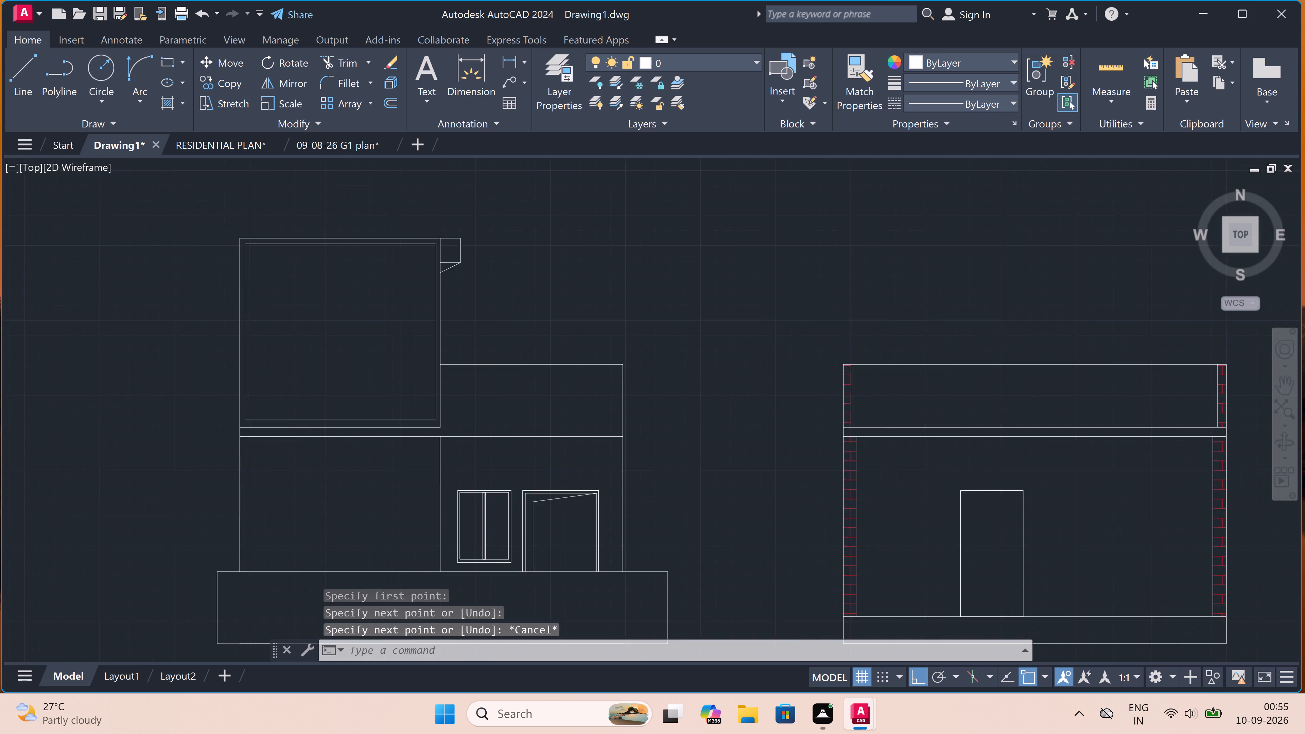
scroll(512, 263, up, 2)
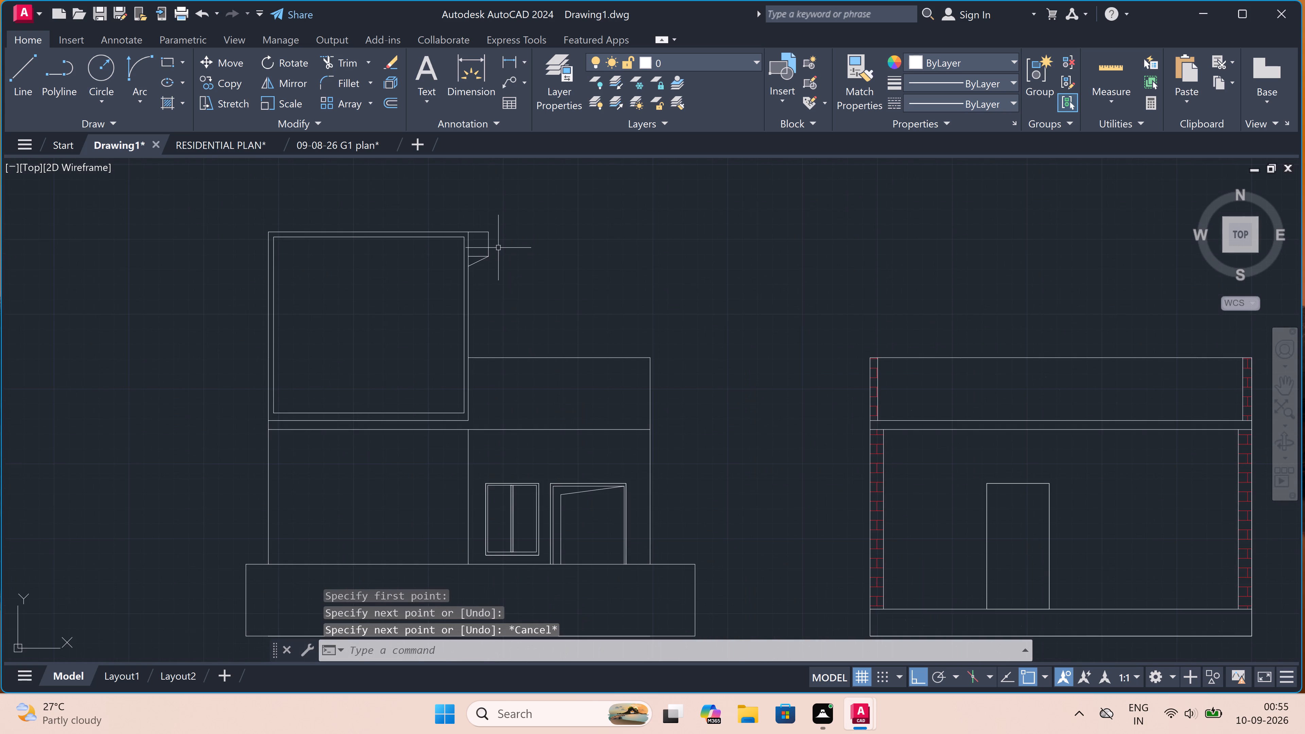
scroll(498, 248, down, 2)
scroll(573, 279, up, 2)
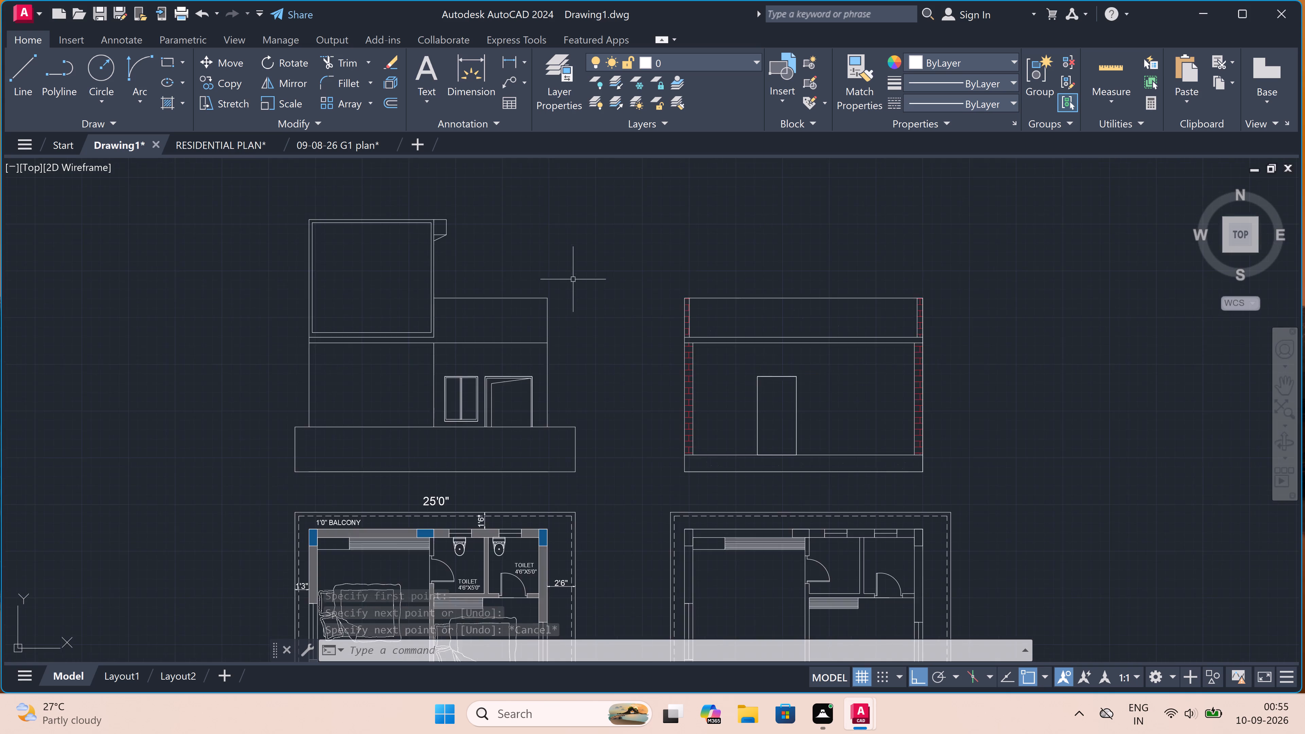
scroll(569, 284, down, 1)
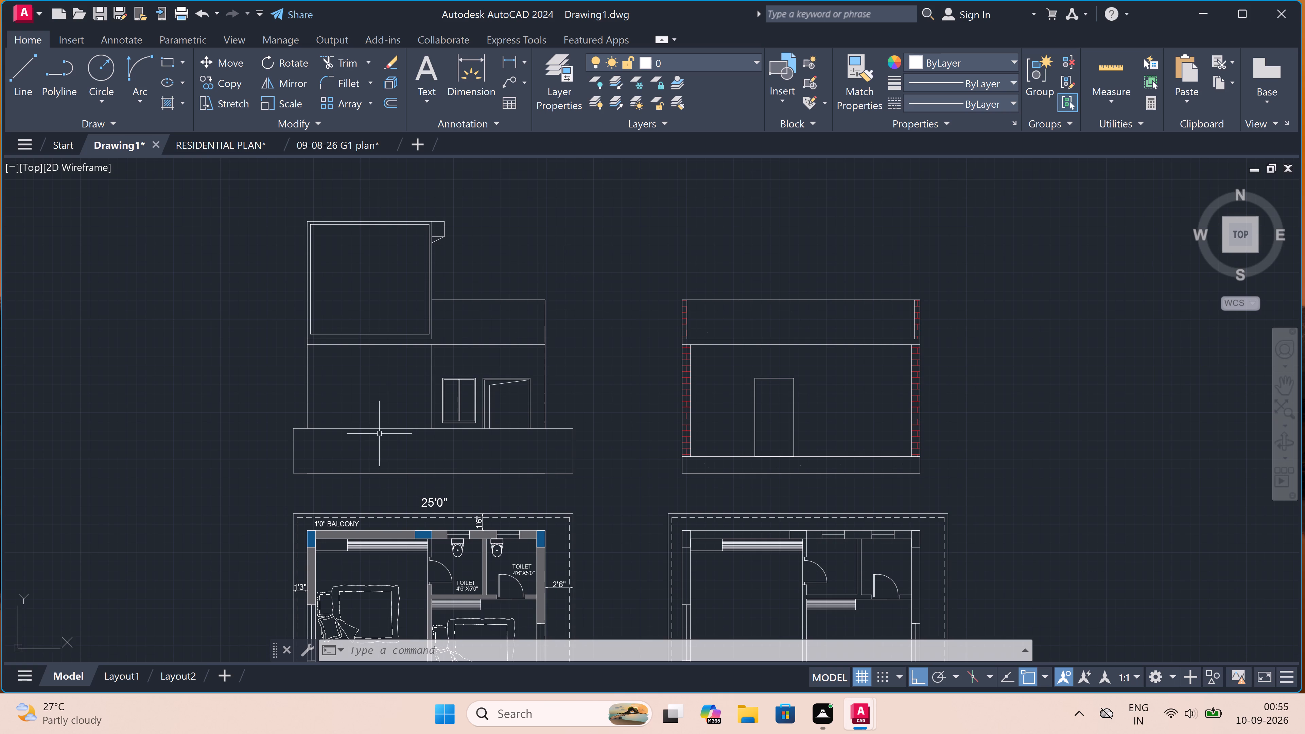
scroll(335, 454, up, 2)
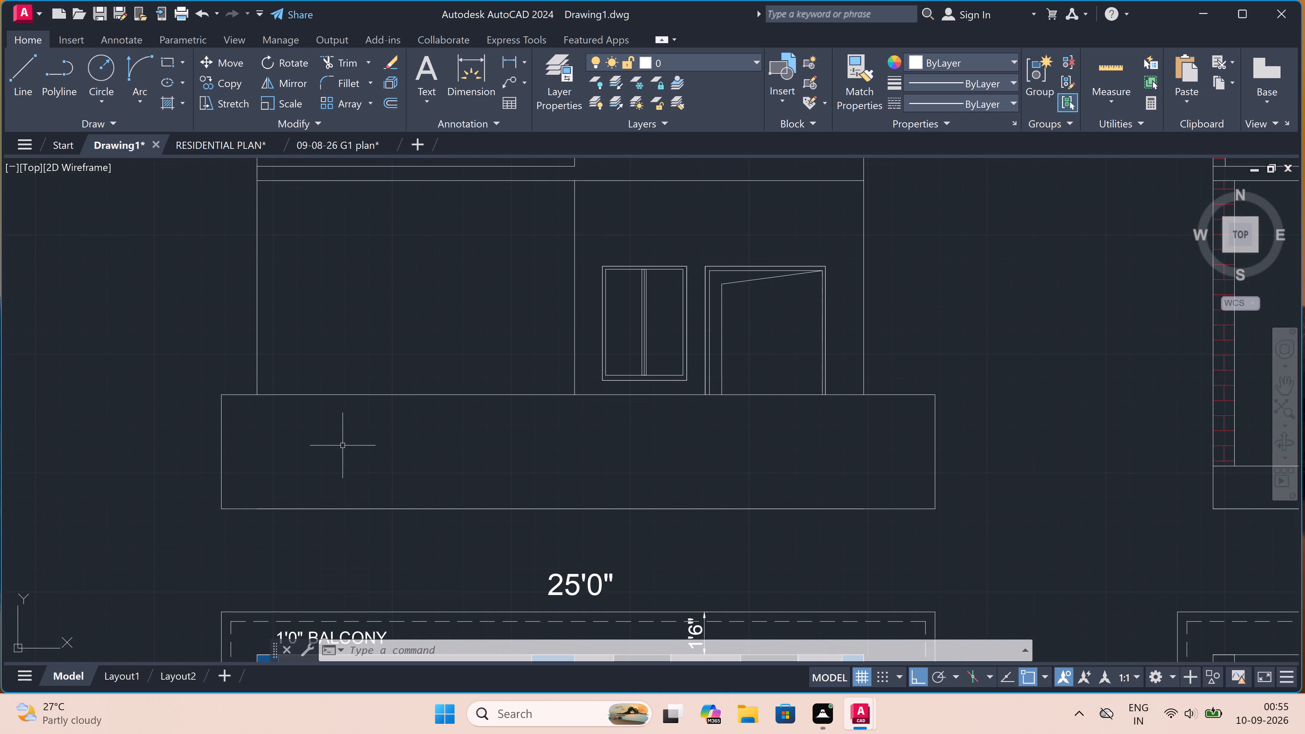